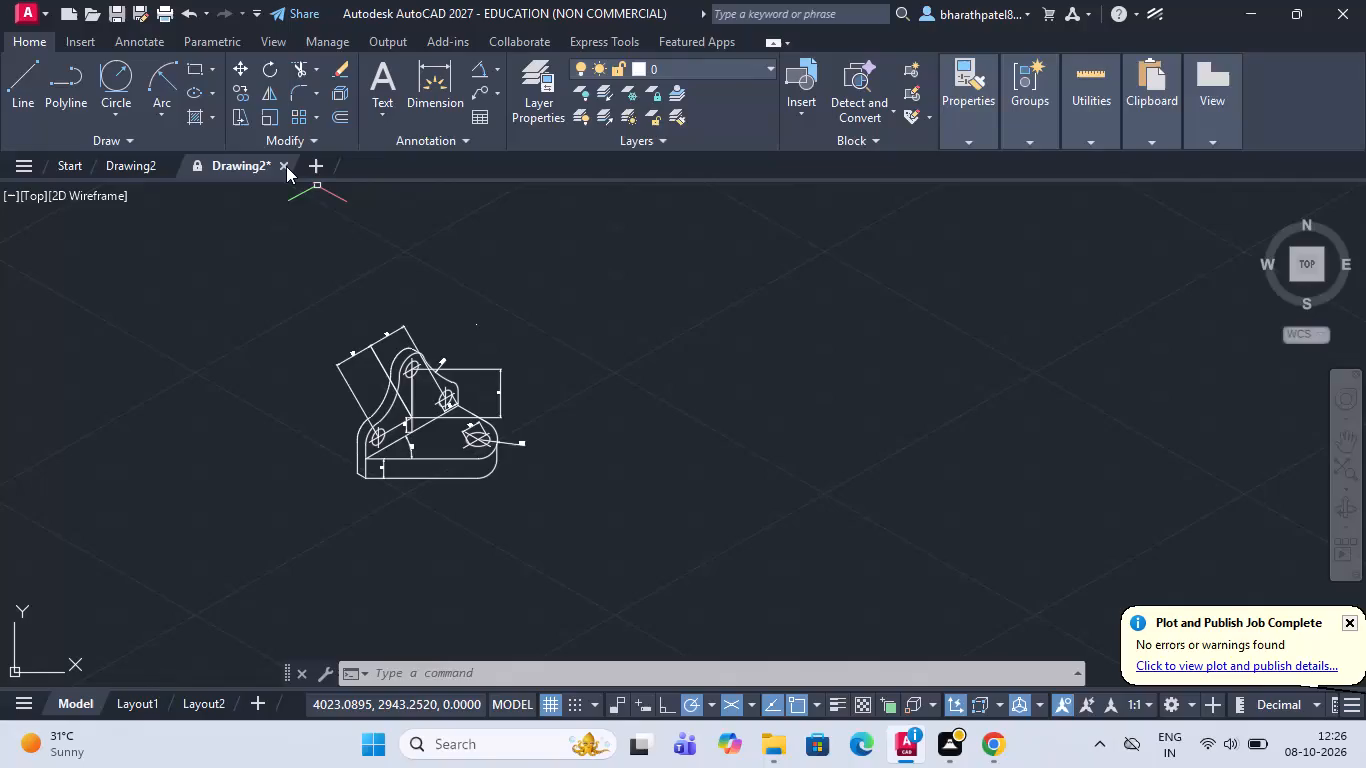
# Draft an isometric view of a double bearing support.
# Close both open Drawing2 drawings, discarding the unsaved changes.
pyautogui.click(286, 166)
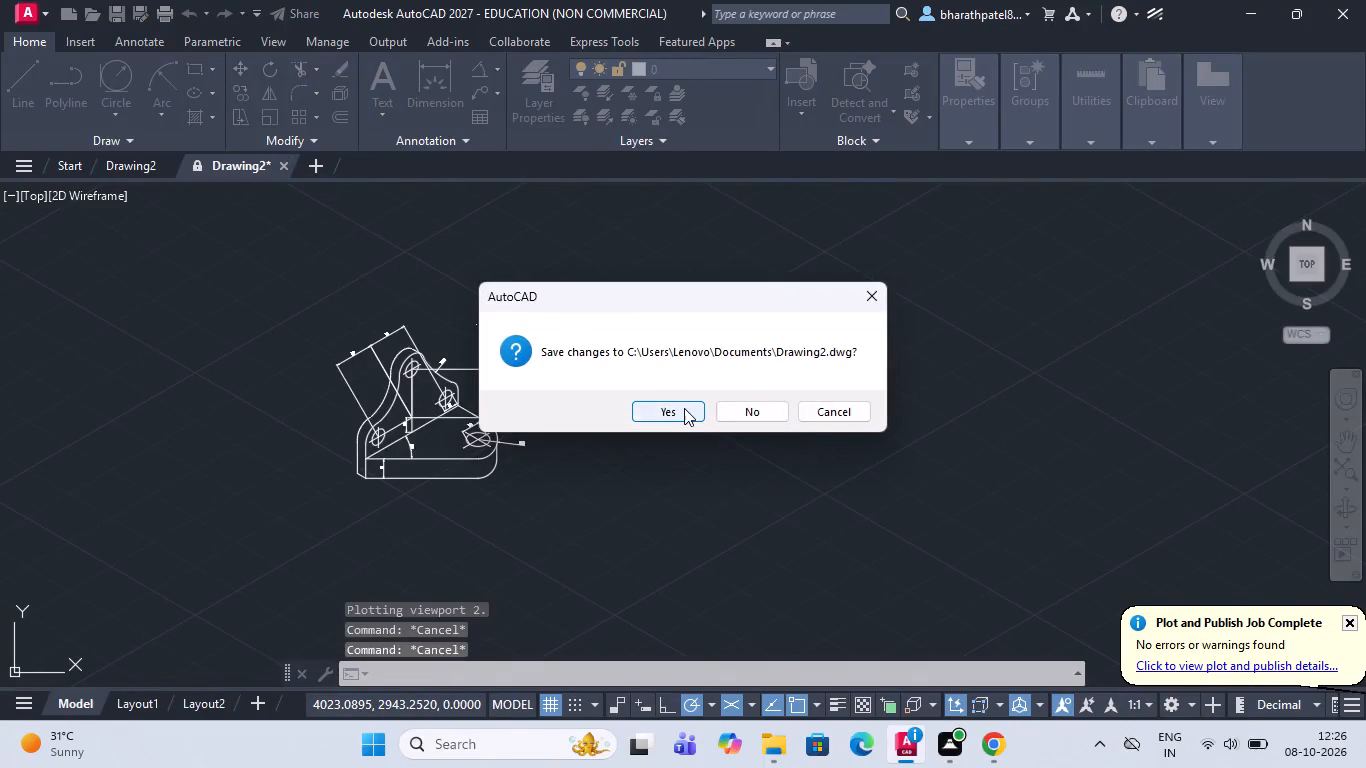
pyautogui.click(731, 412)
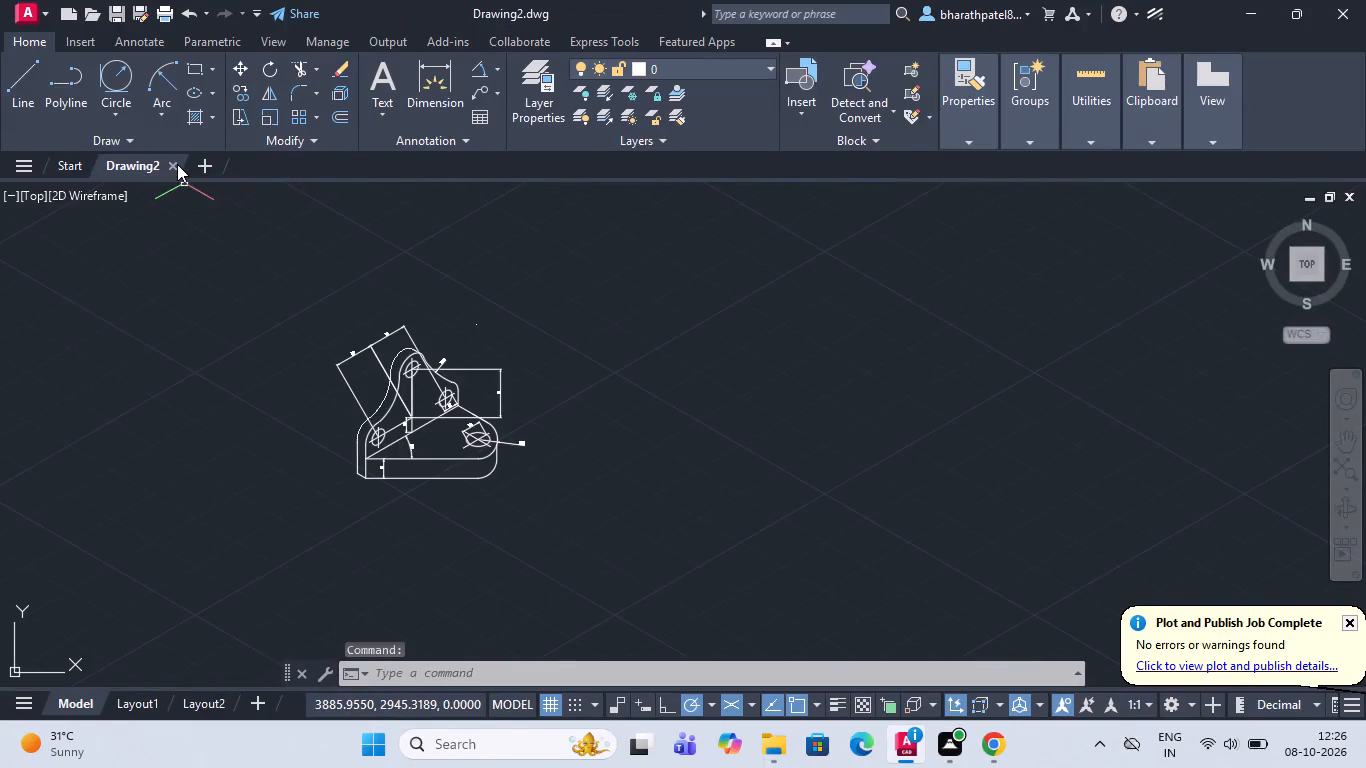
pyautogui.click(174, 163)
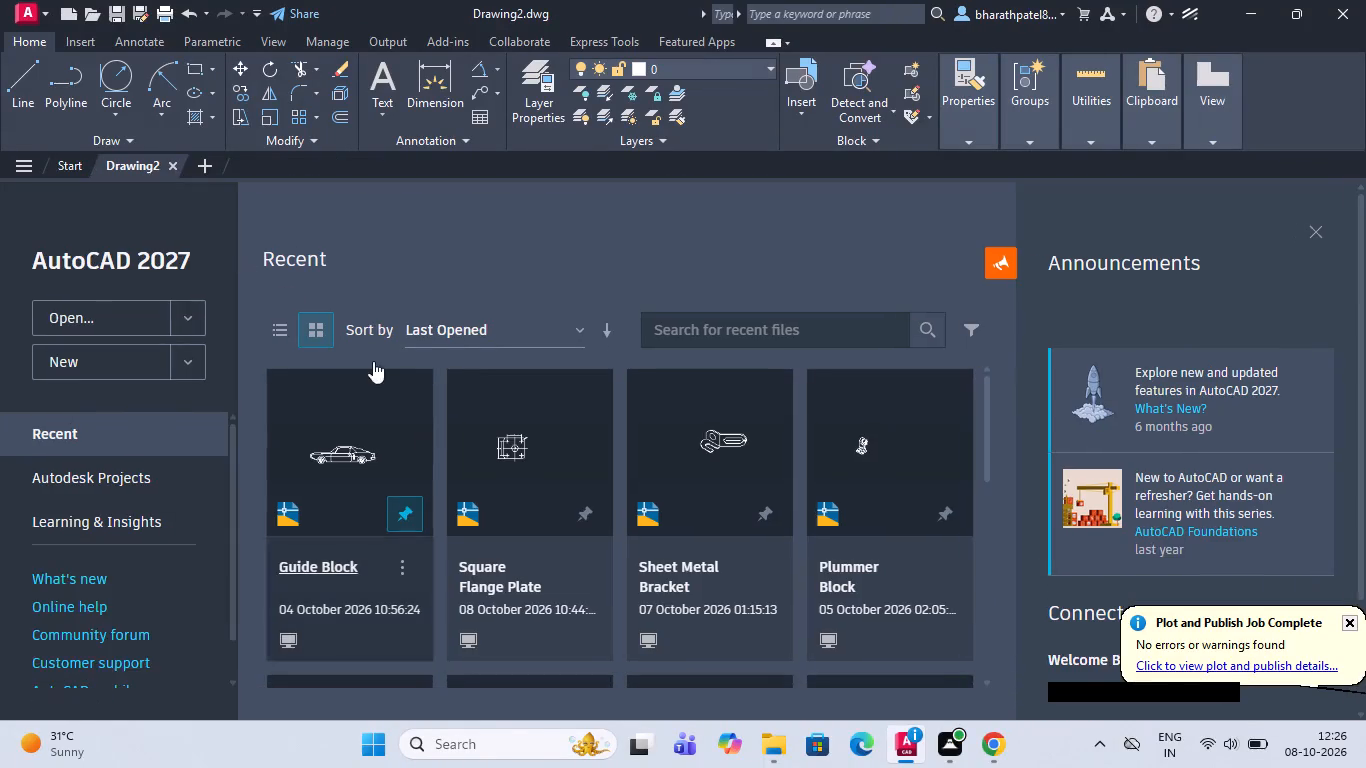
# Create a new blank drawing.
pyautogui.doubleClick(145, 361)
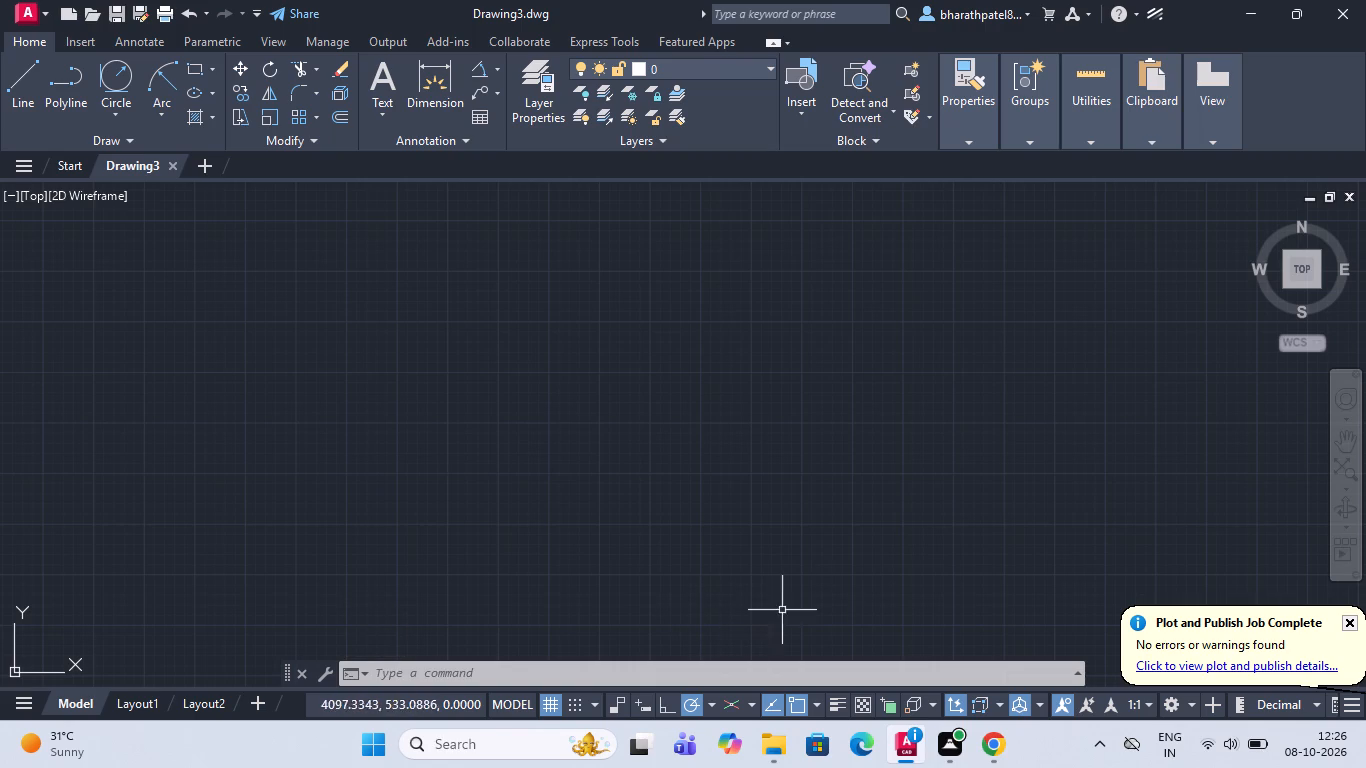
# Turn on command logging for the new drawing with LOGFILEON.
pyautogui.click(559, 666)
pyautogui.write('log')
pyautogui.press('Return')
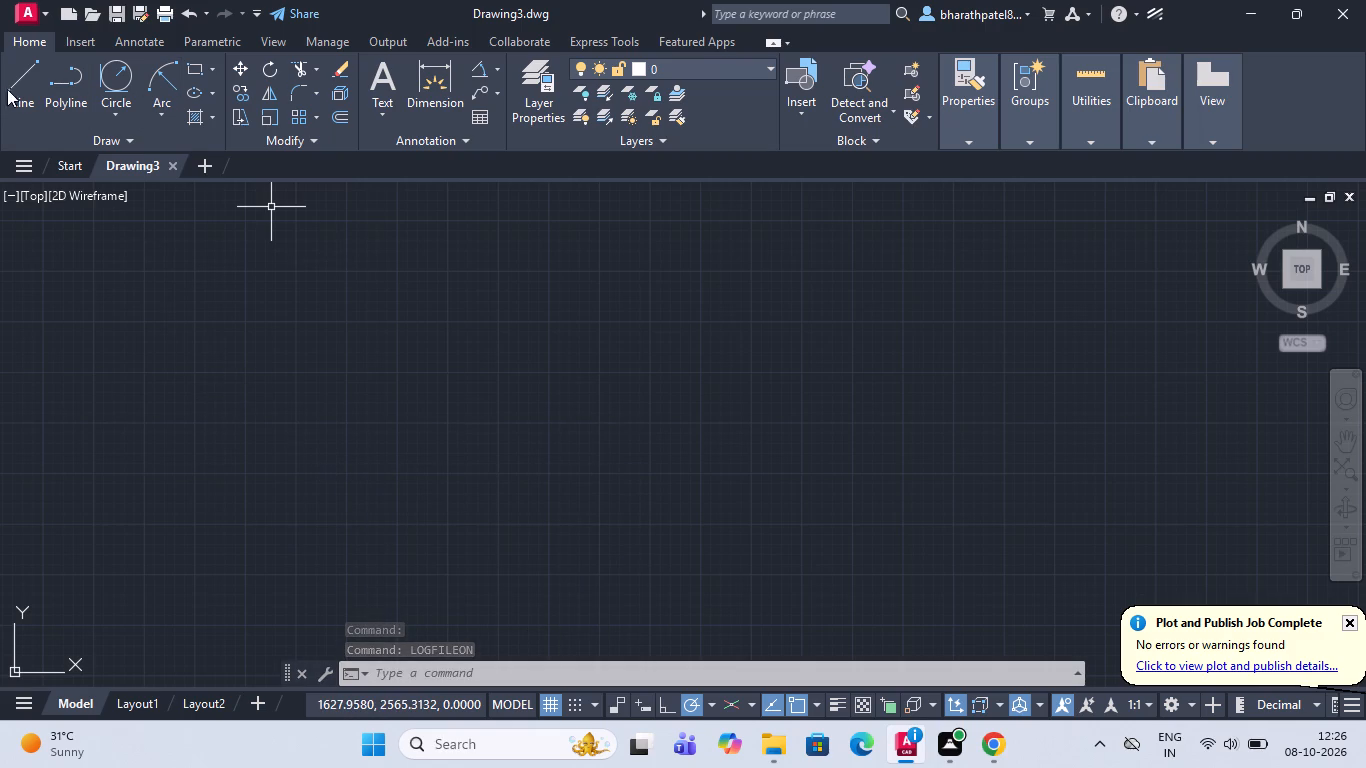
# Draw a 100-unit line sloping down at 340° in the empty drawing.
pyautogui.click(35, 87)
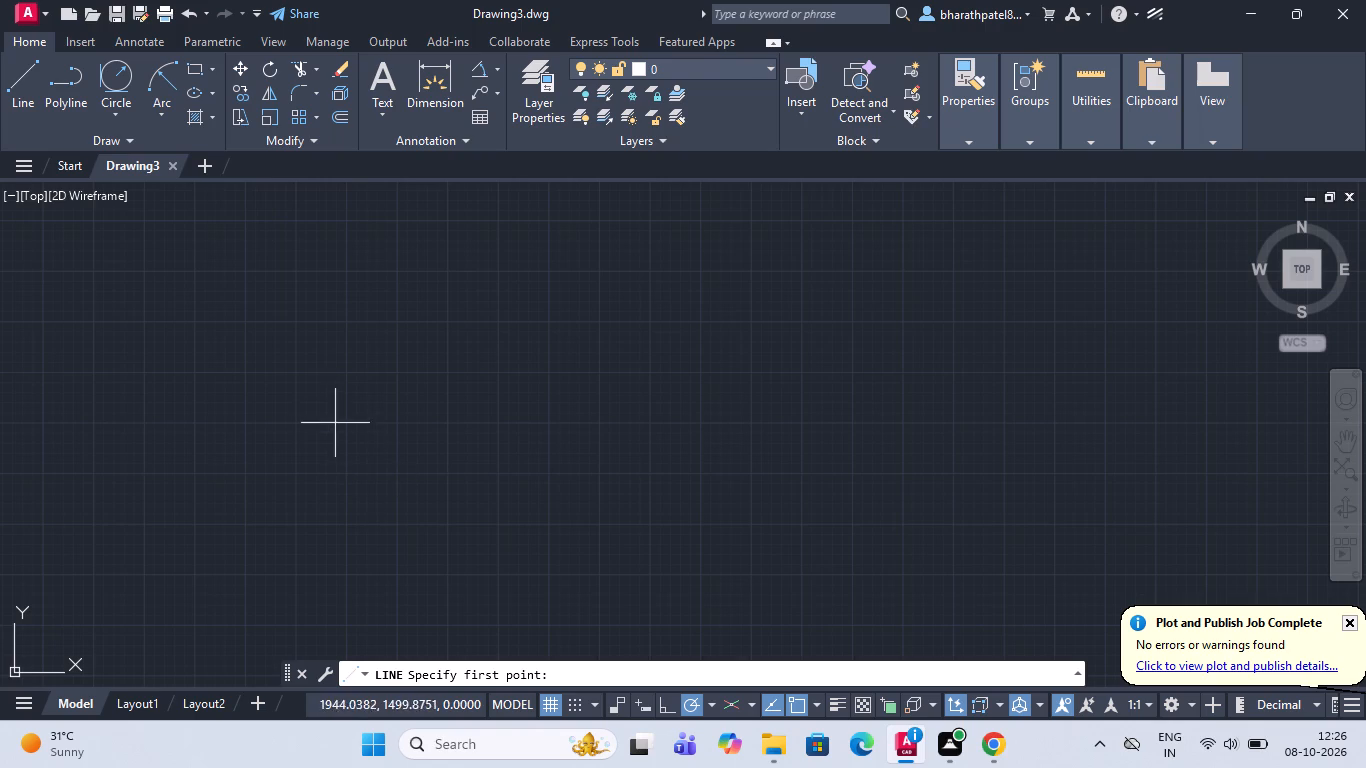
pyautogui.click(350, 425)
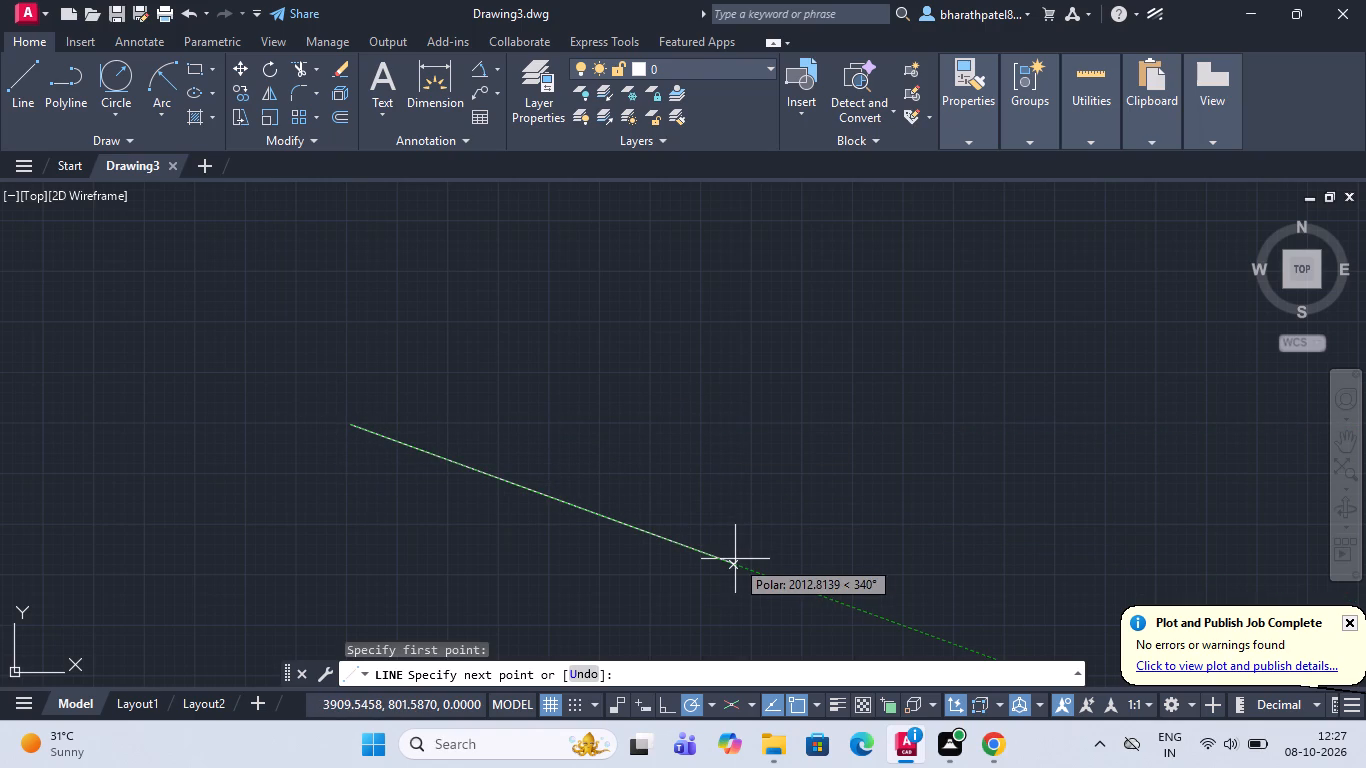
pyautogui.write('100')
pyautogui.press('Return')
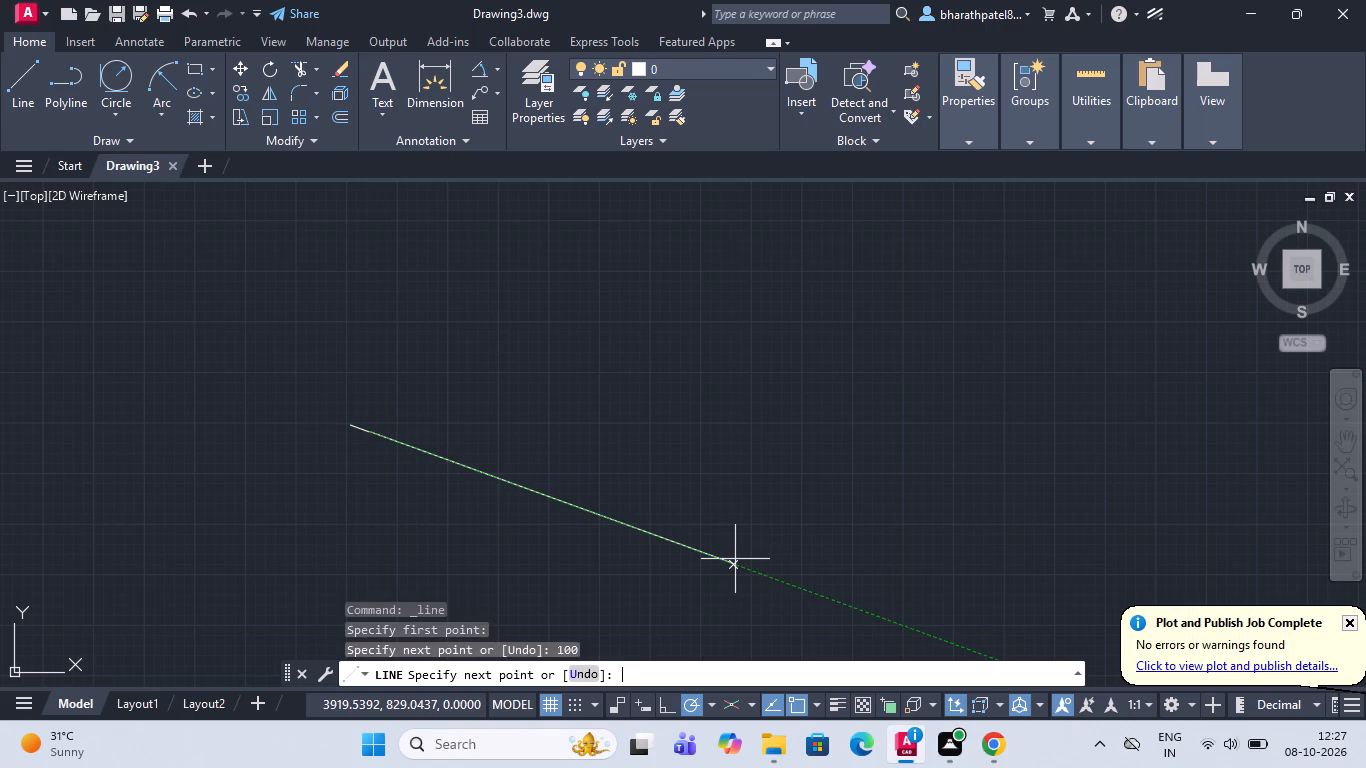
# Set the polar tracking increment to 30° and continue the line with a 50-unit segment at 30°.
pyautogui.scroll(4, 293, 426)
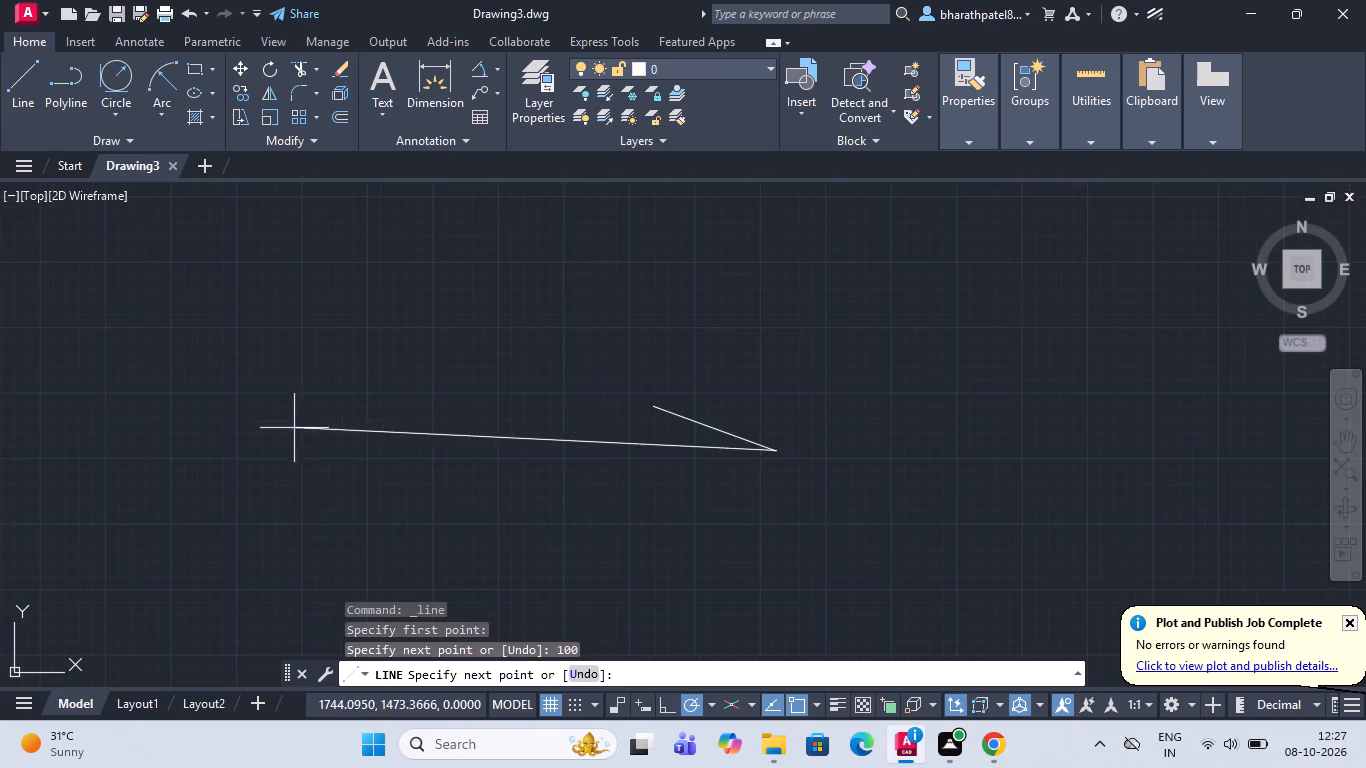
pyautogui.scroll(2, 777, 422)
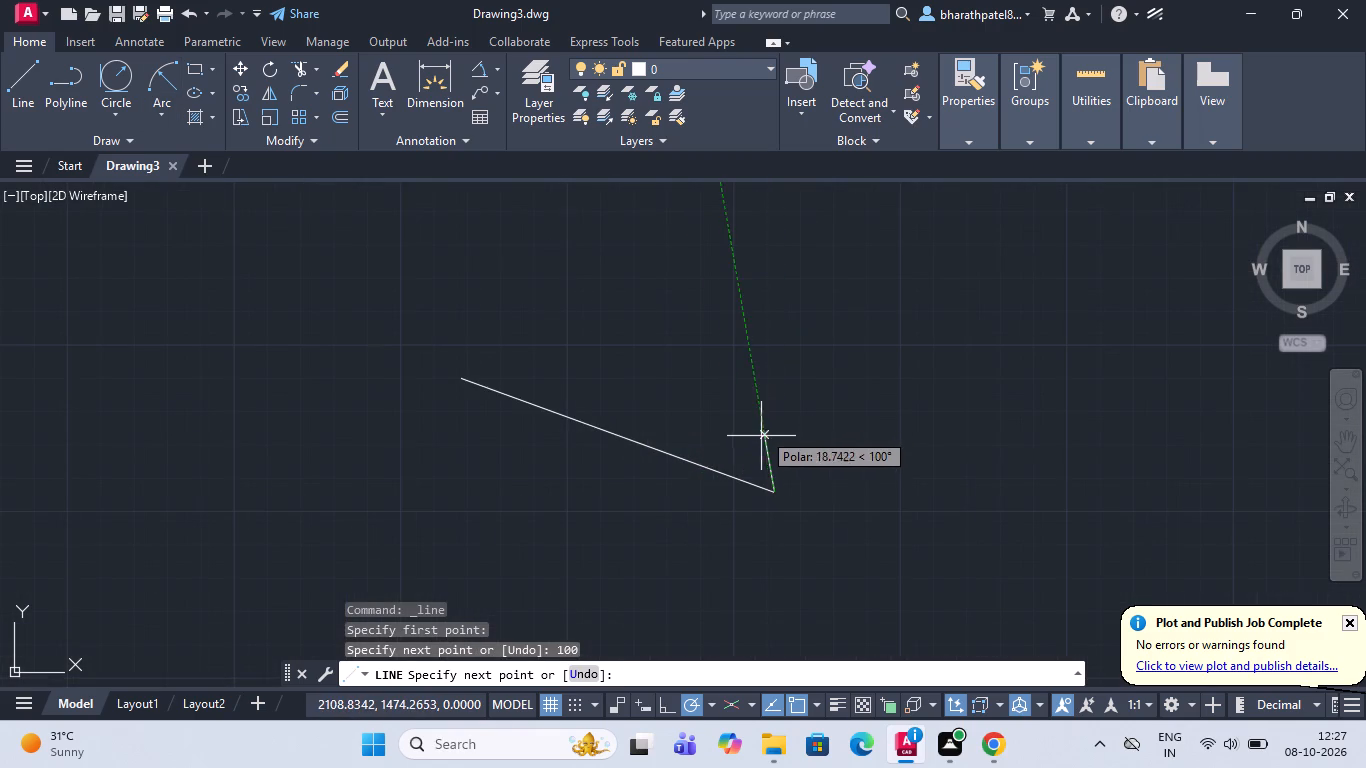
pyautogui.scroll(2, 833, 475)
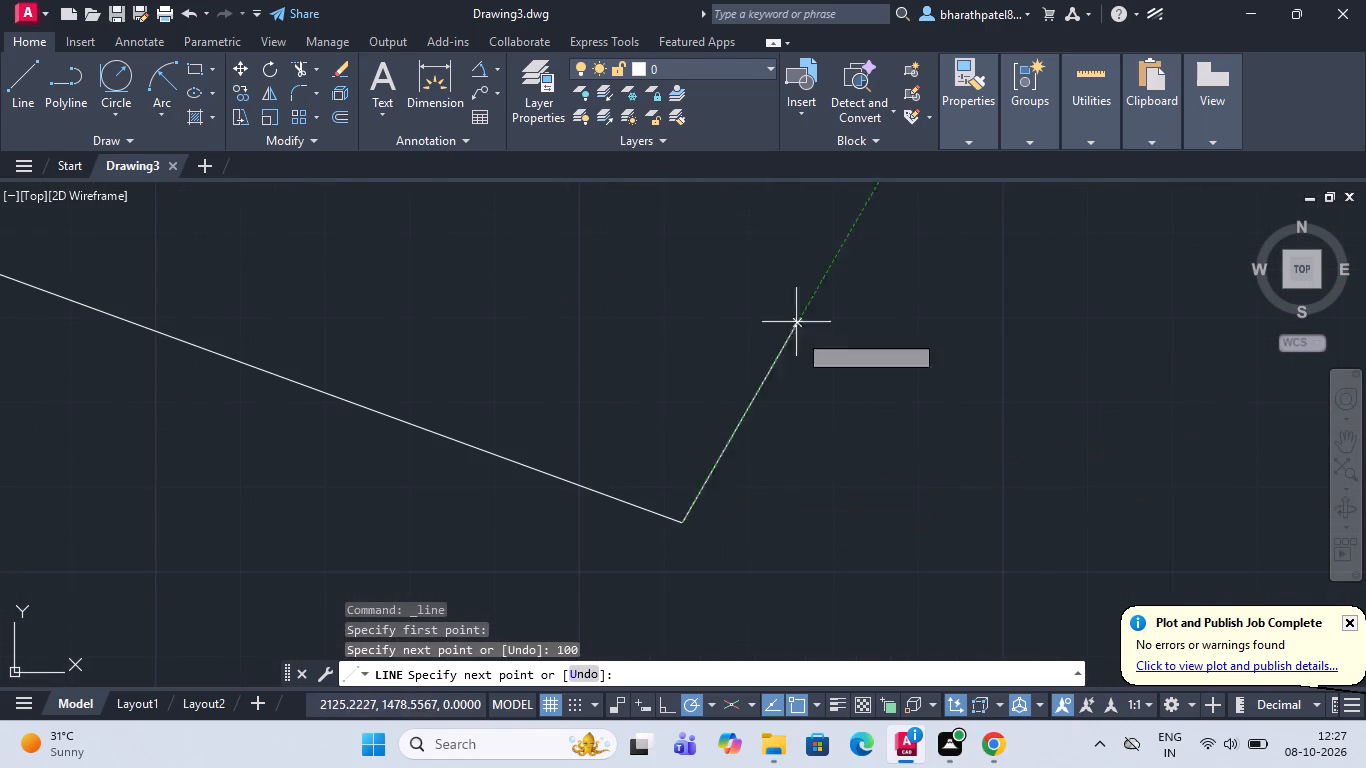
pyautogui.scroll(-3, 865, 442)
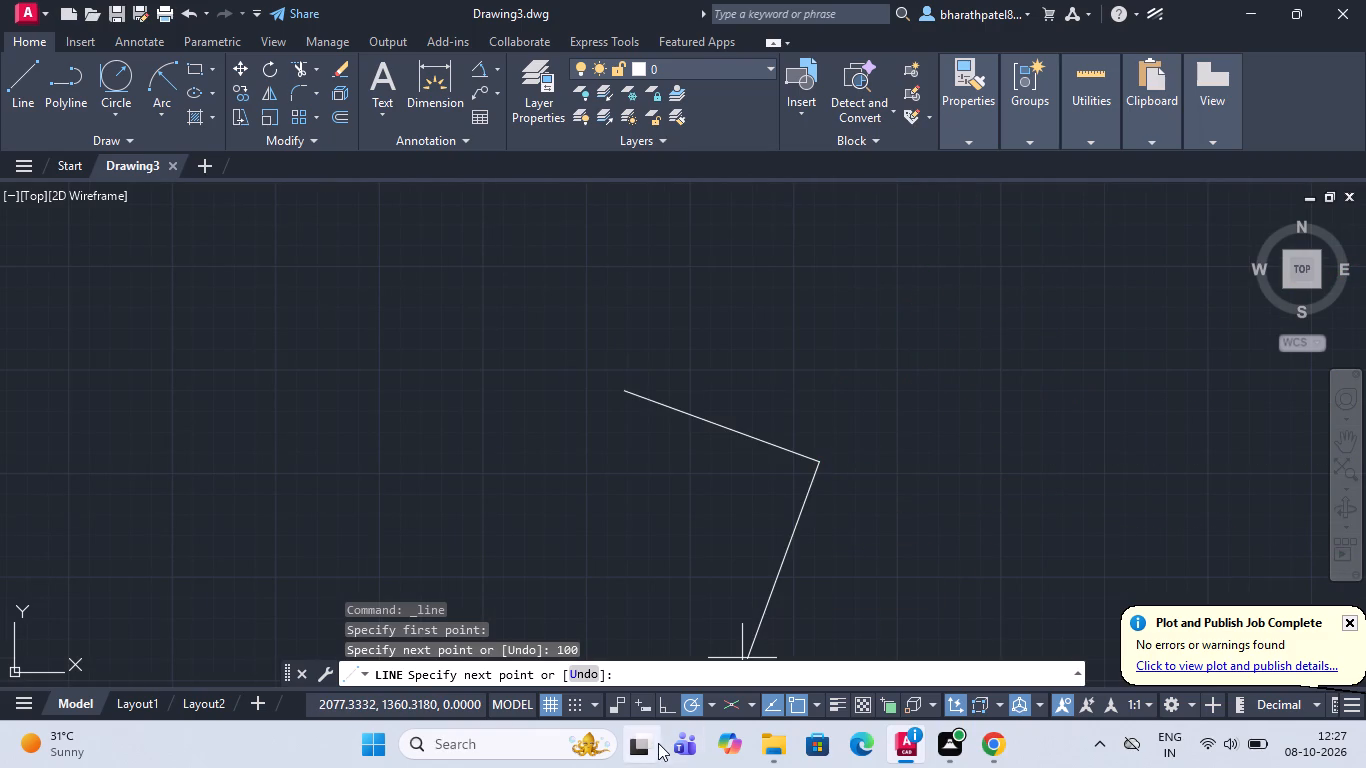
pyautogui.click(712, 704)
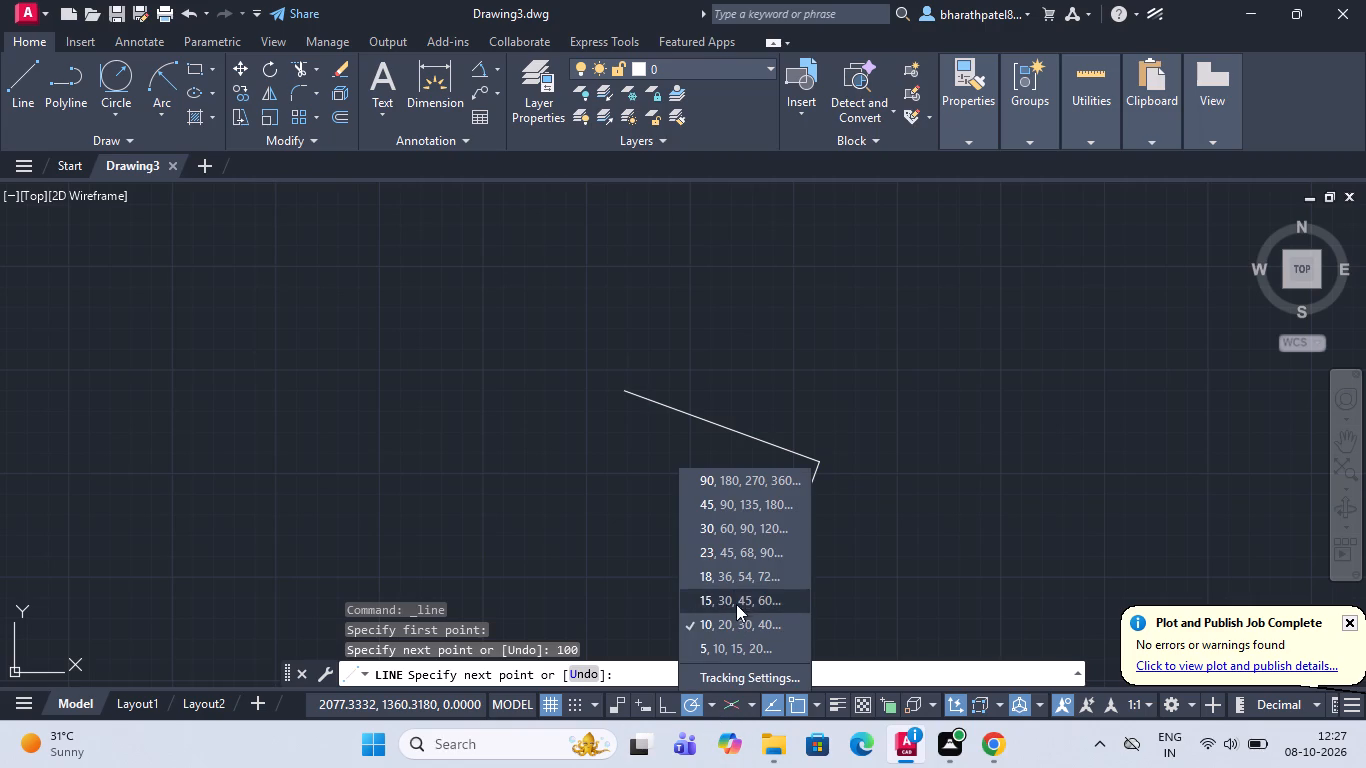
pyautogui.click(726, 527)
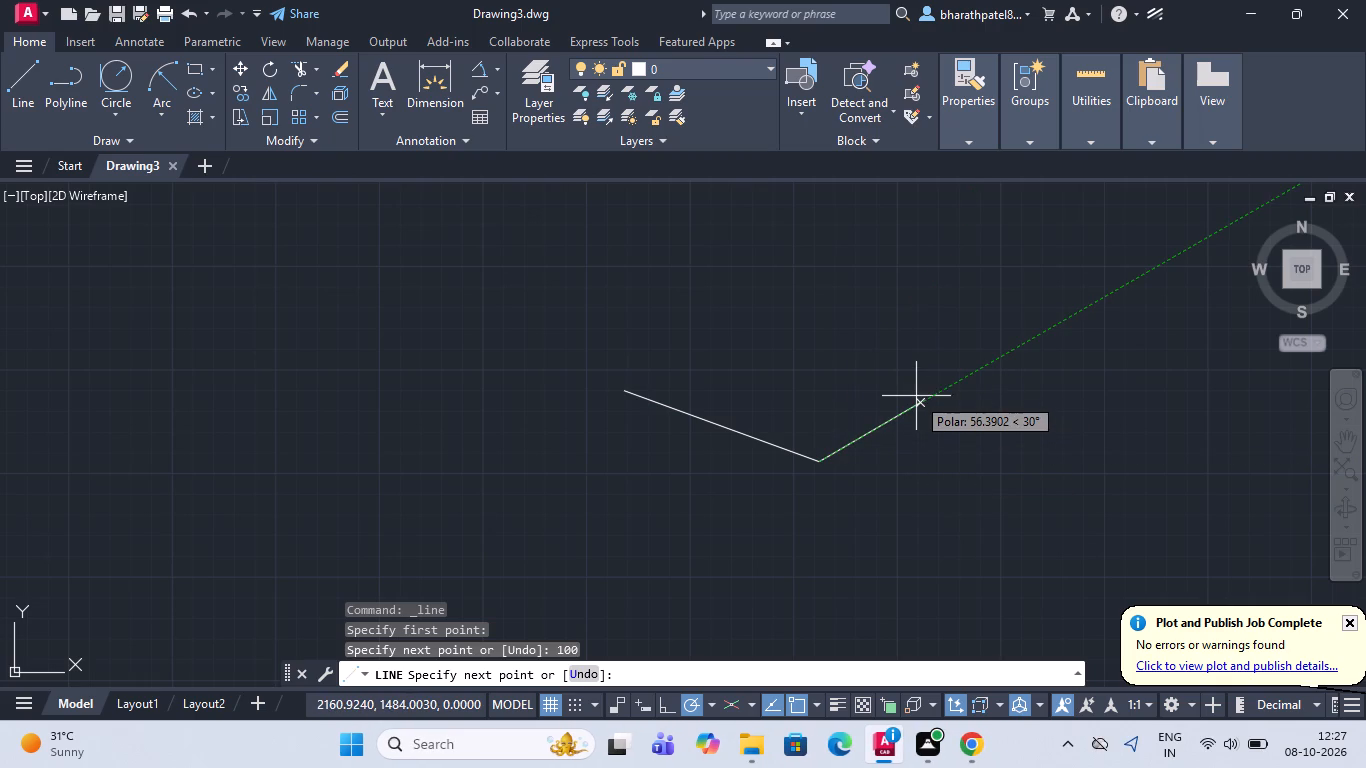
pyautogui.press('5')
pyautogui.press('0')
pyautogui.press('Return')
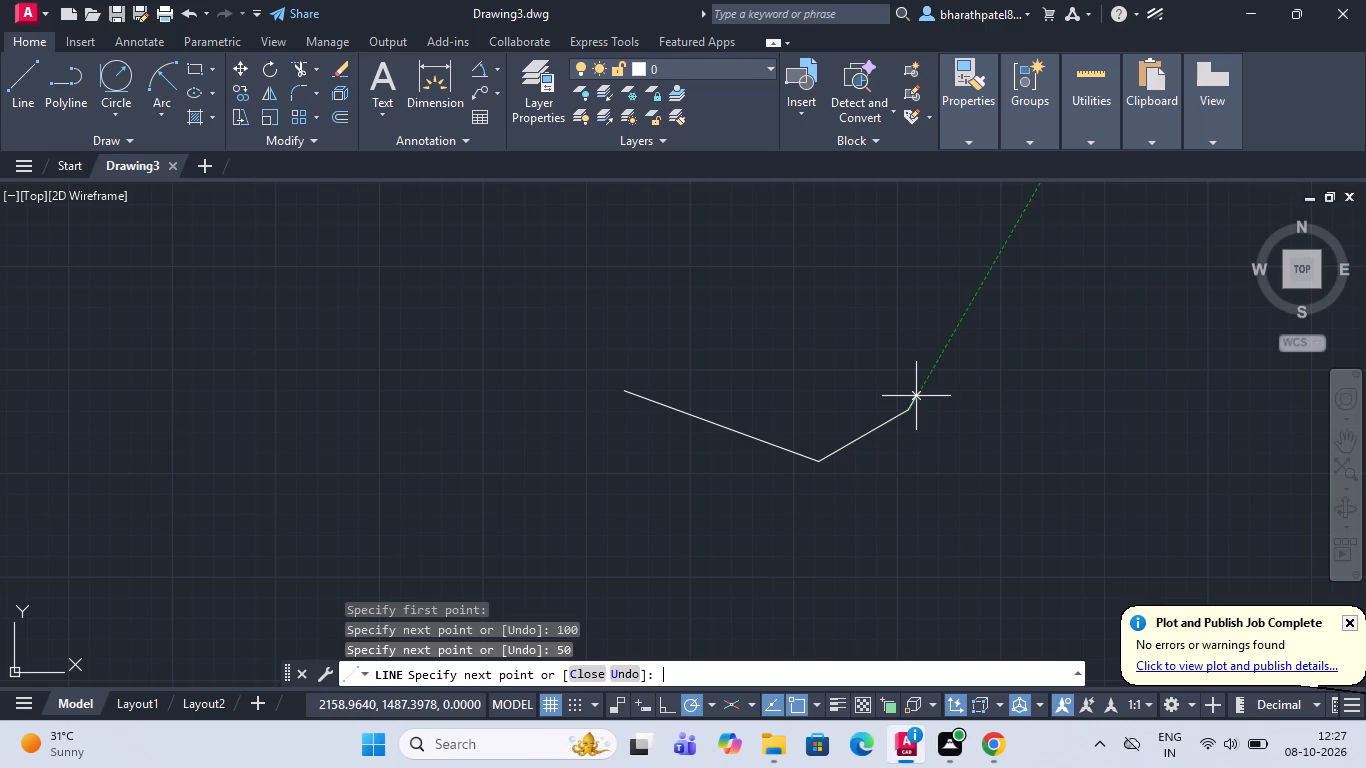
# Continue the outline with a 45-unit segment straight up and a 15-unit segment at 210°, and end the line.
pyautogui.scroll(2, 916, 396)
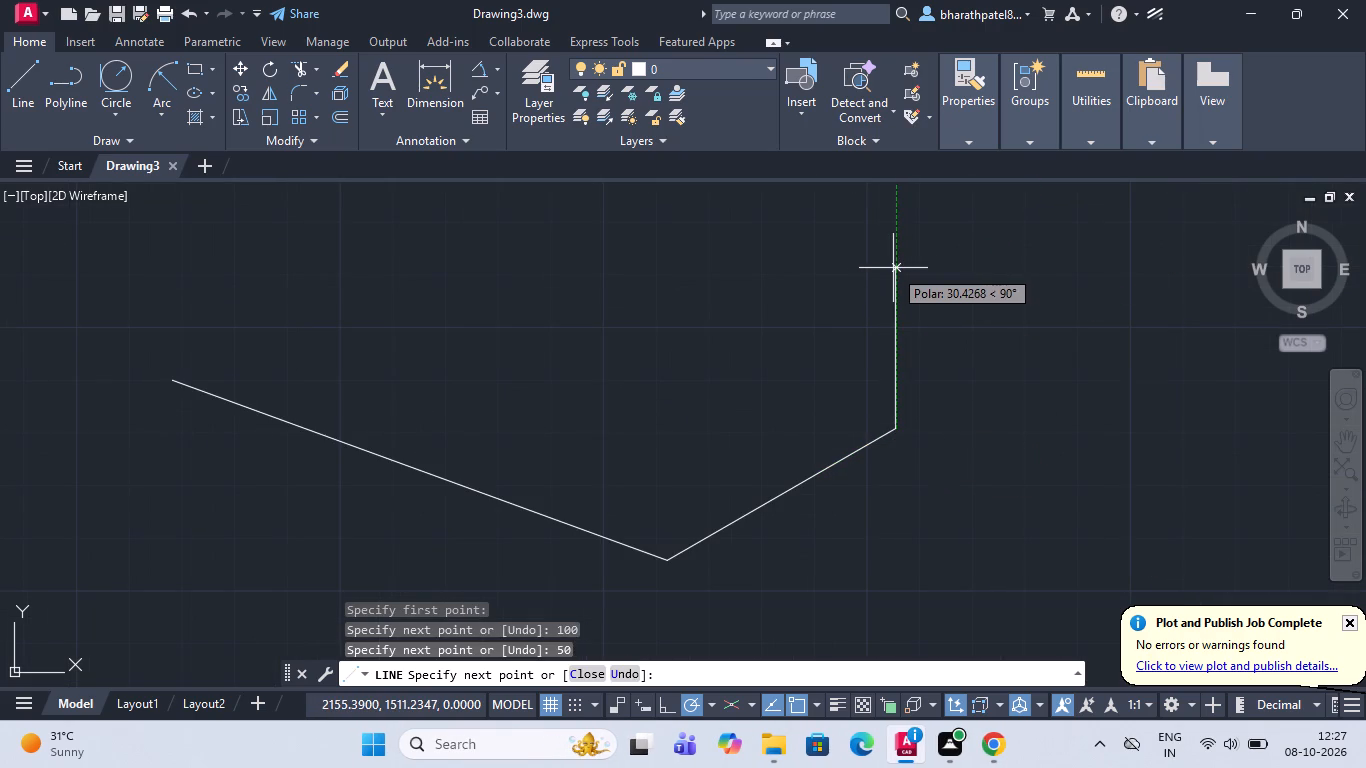
pyautogui.write('45')
pyautogui.press('Return')
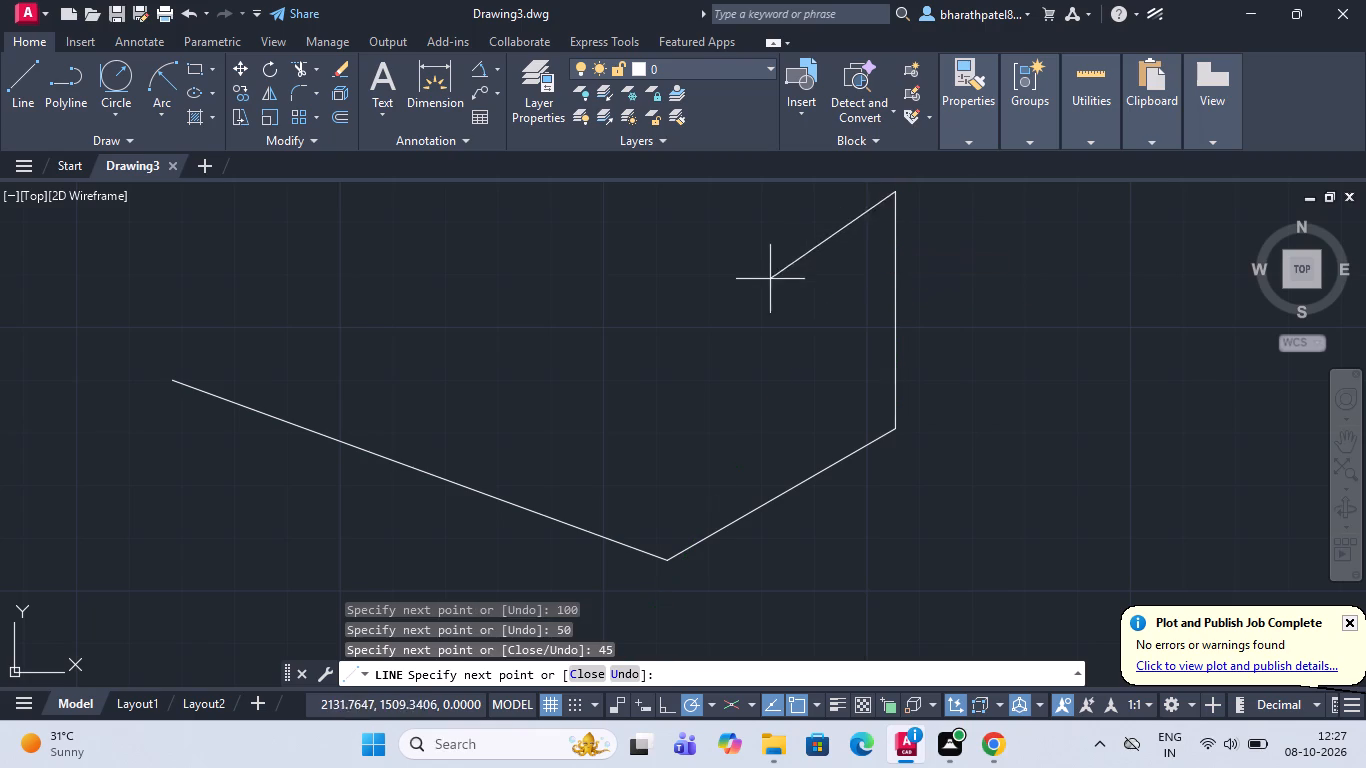
pyautogui.scroll(-3, 758, 304)
pyautogui.scroll(1, 789, 238)
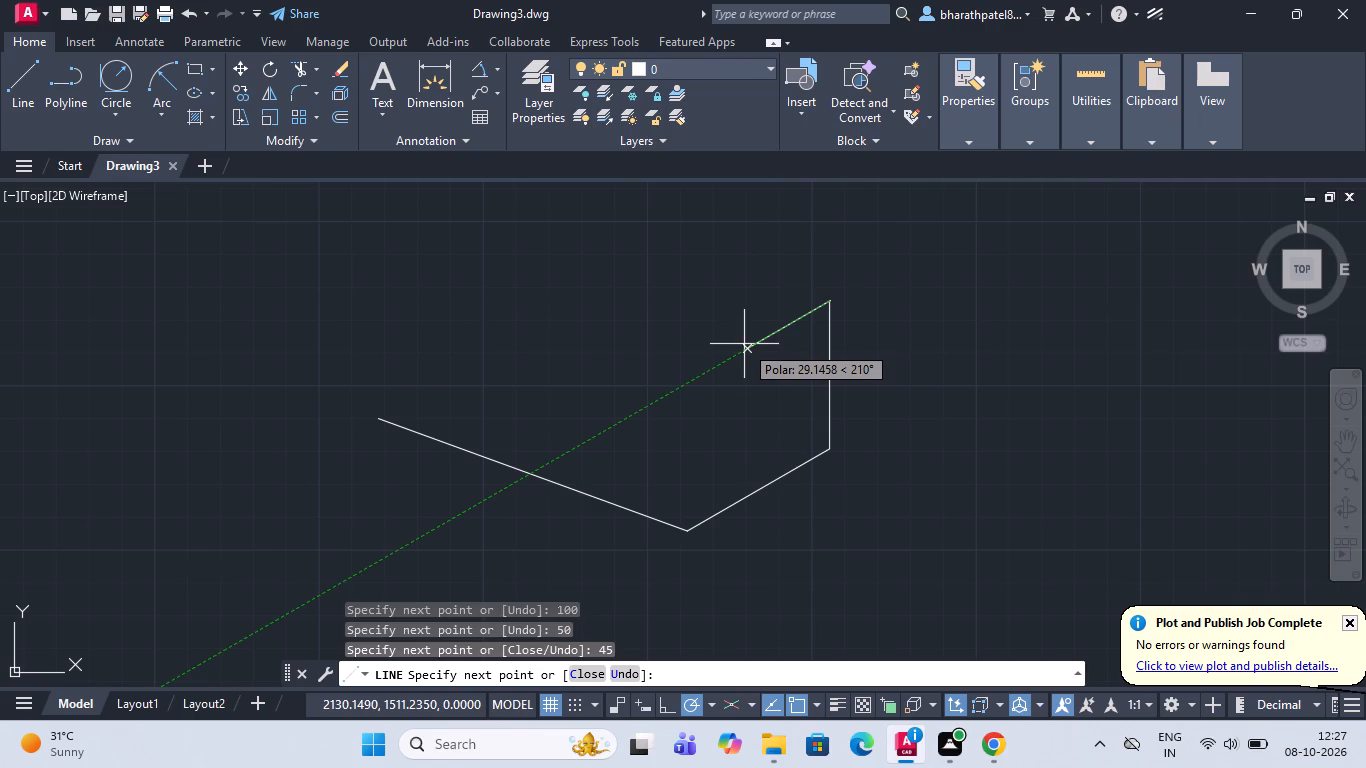
pyautogui.press('1')
pyautogui.press('5')
pyautogui.press('Return')
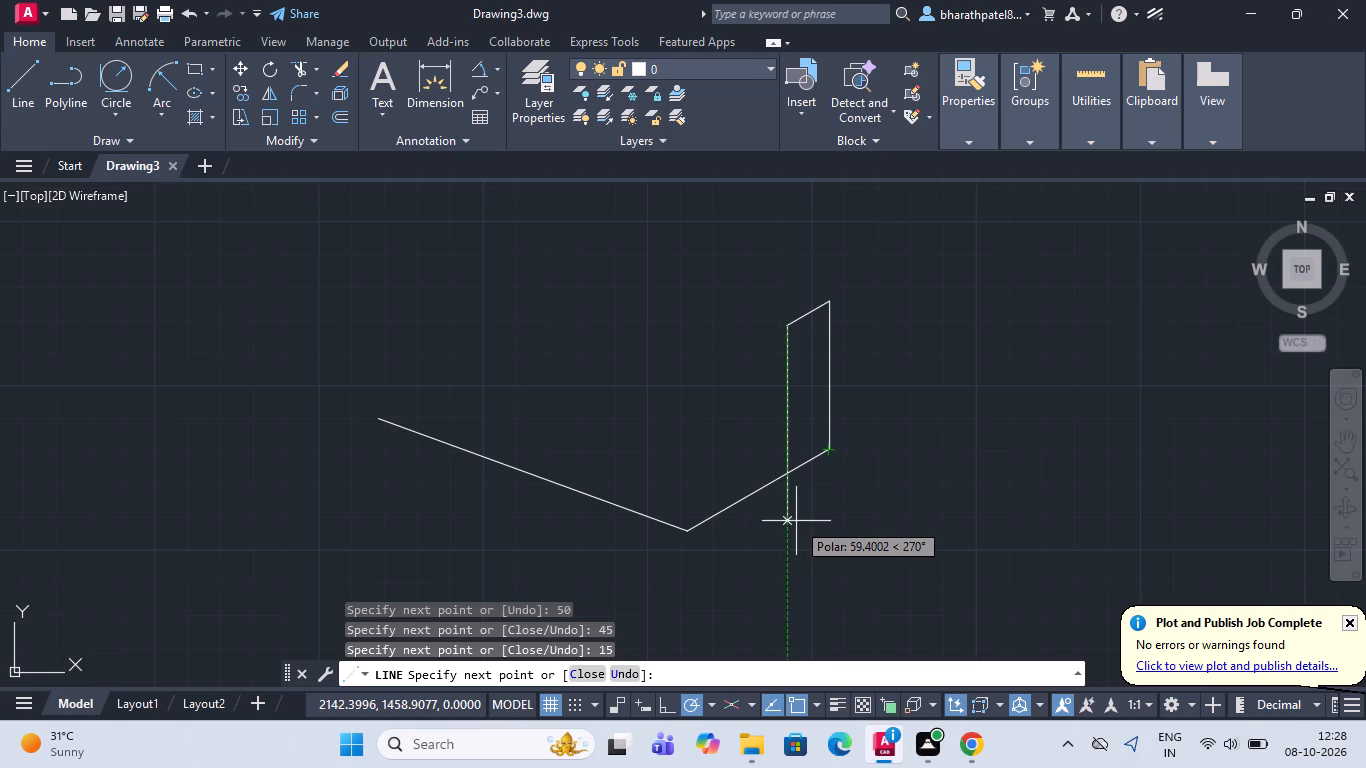
pyautogui.press('Escape')
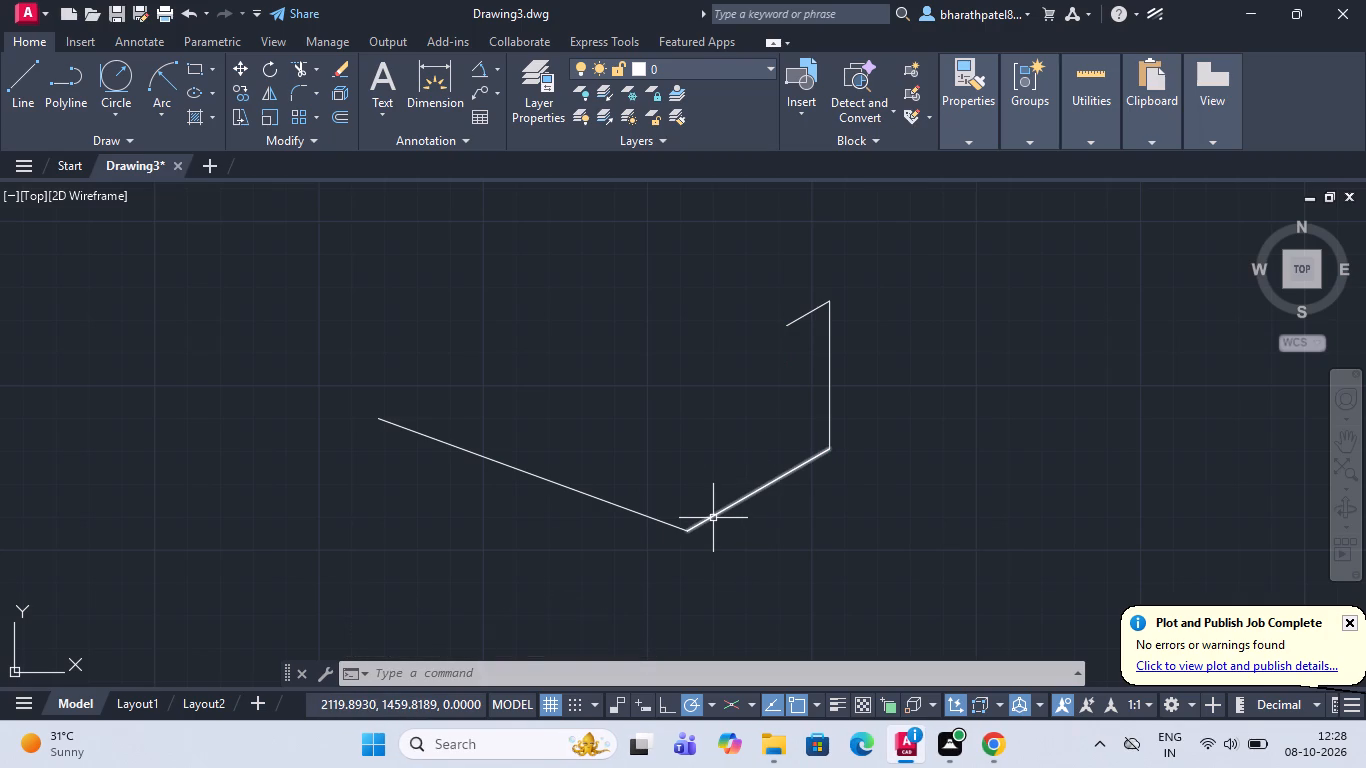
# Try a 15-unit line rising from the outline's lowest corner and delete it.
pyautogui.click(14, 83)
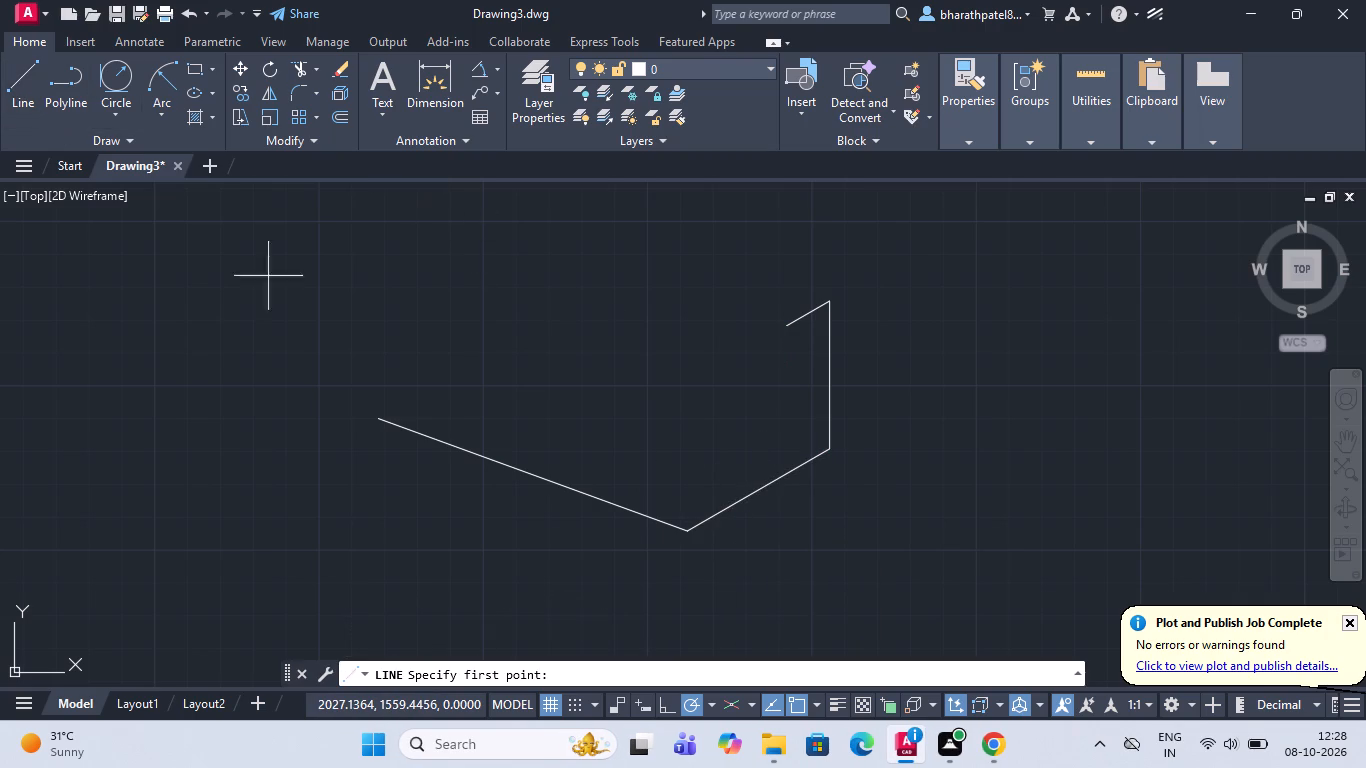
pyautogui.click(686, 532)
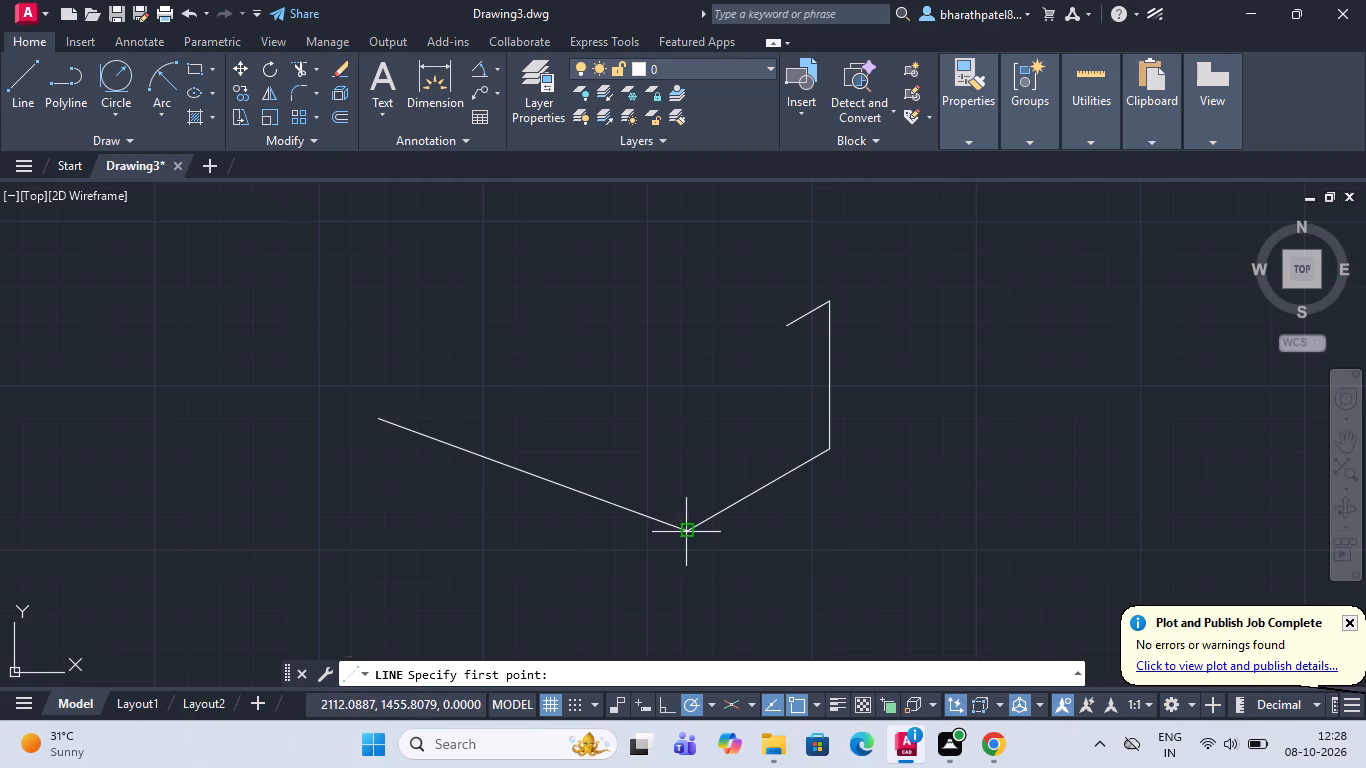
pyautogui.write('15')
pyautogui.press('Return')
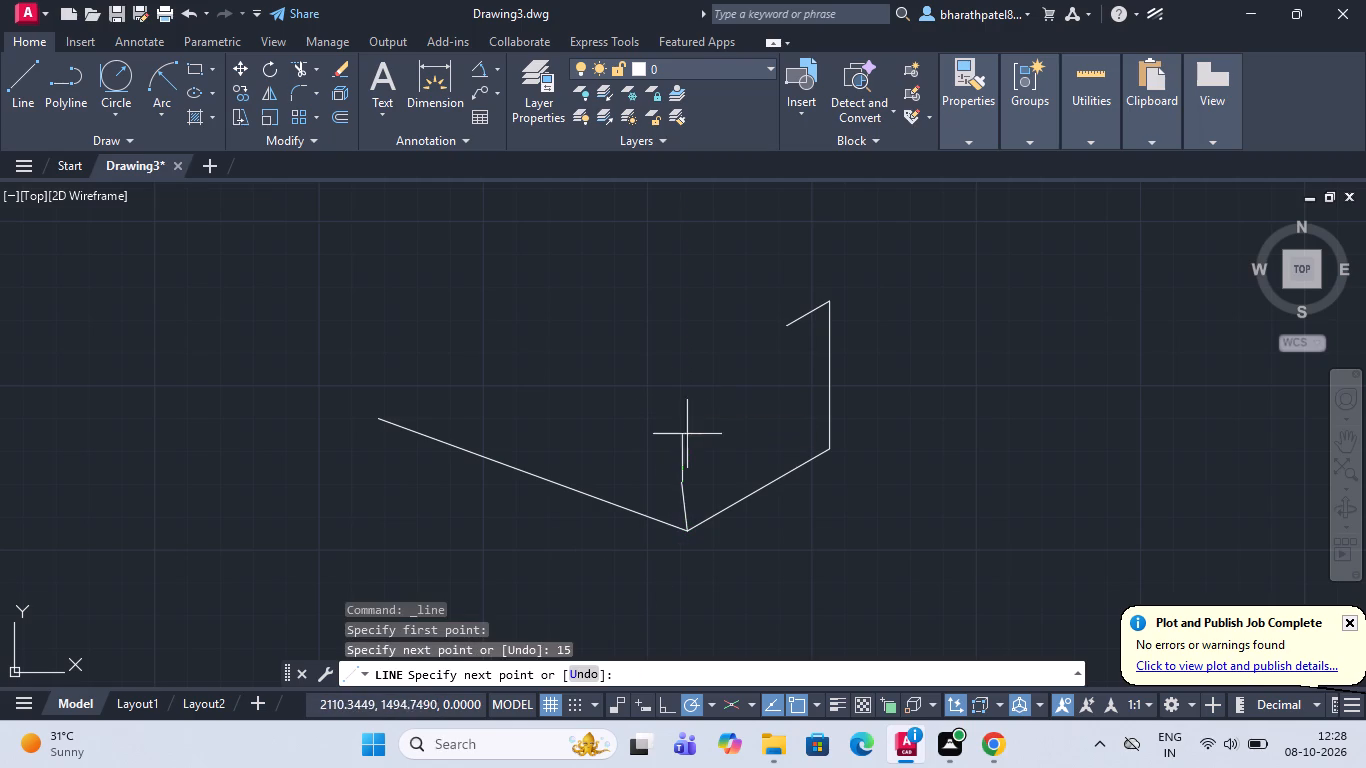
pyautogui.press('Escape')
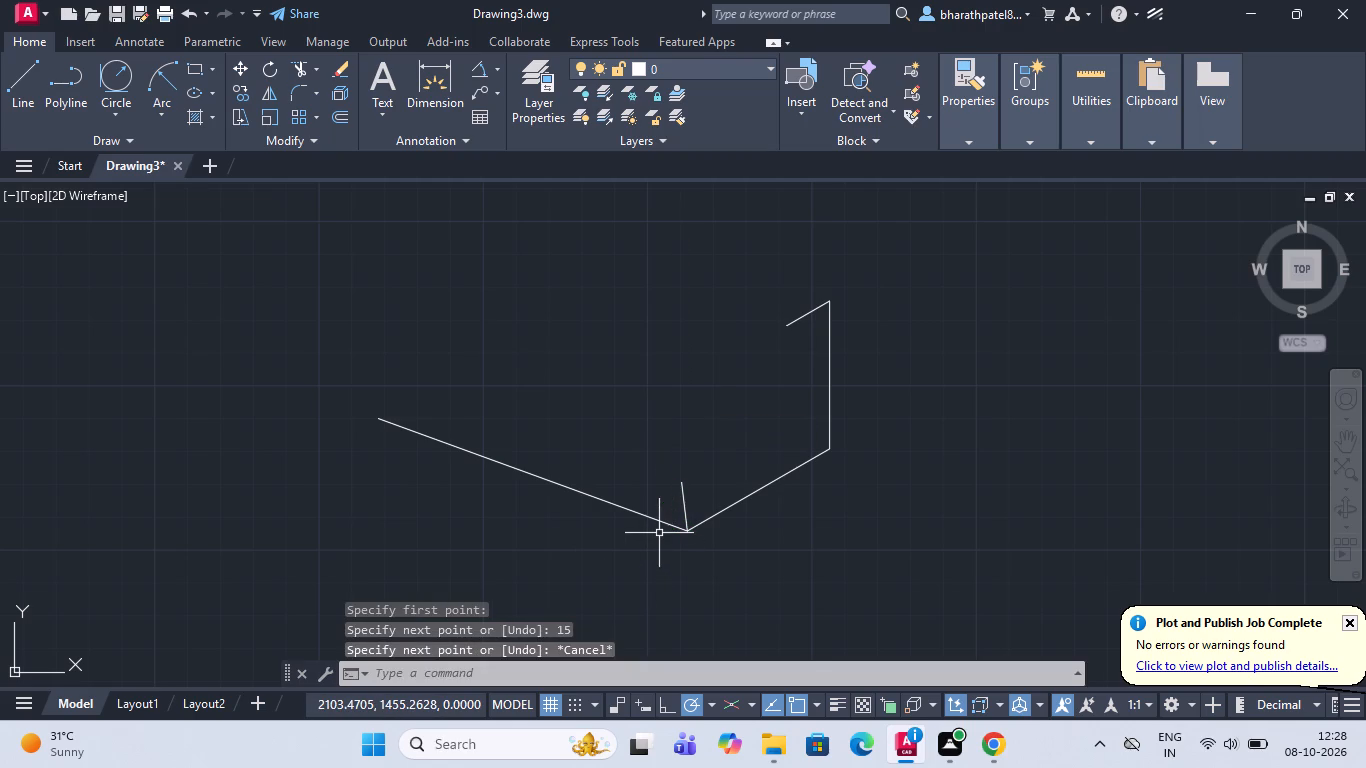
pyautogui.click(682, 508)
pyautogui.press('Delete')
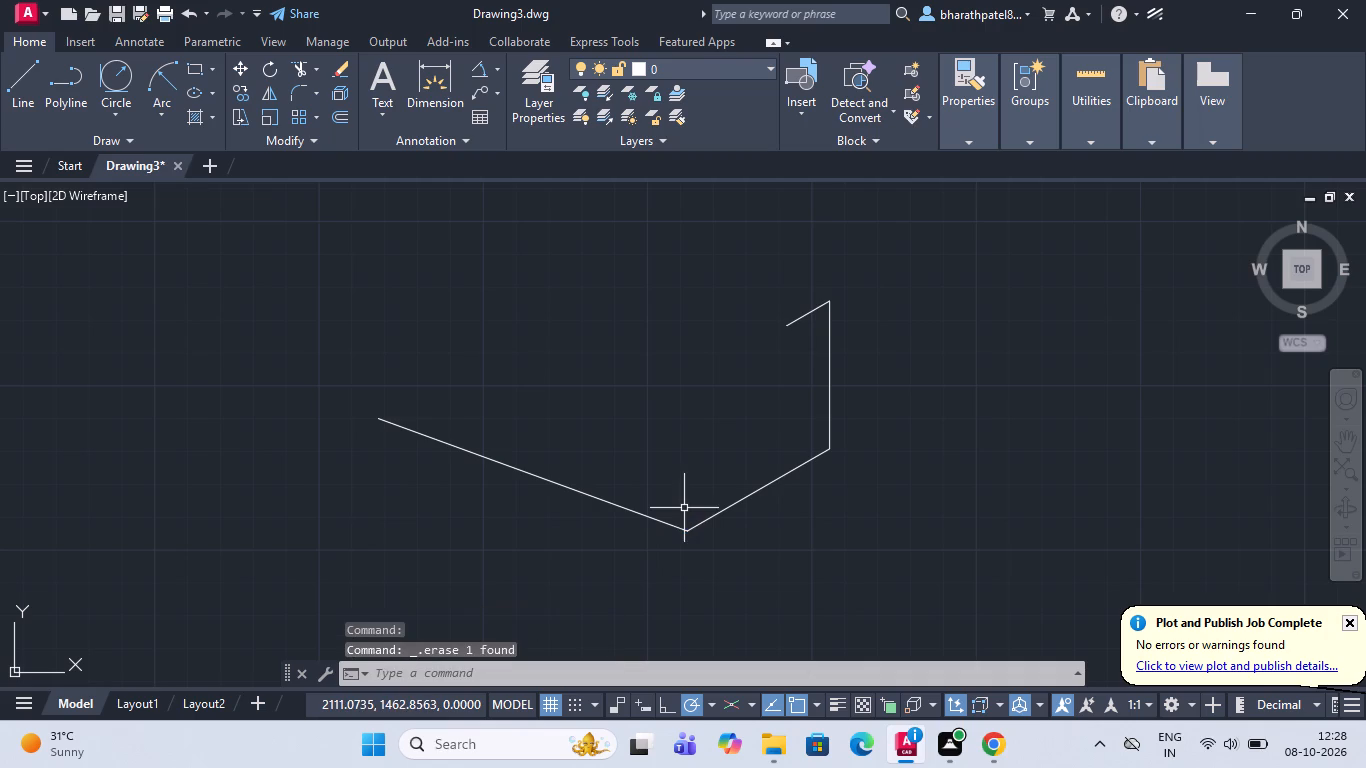
# Draw a 15-unit vertical line upward at 90° from the outline's lowest corner.
pyautogui.click(29, 80)
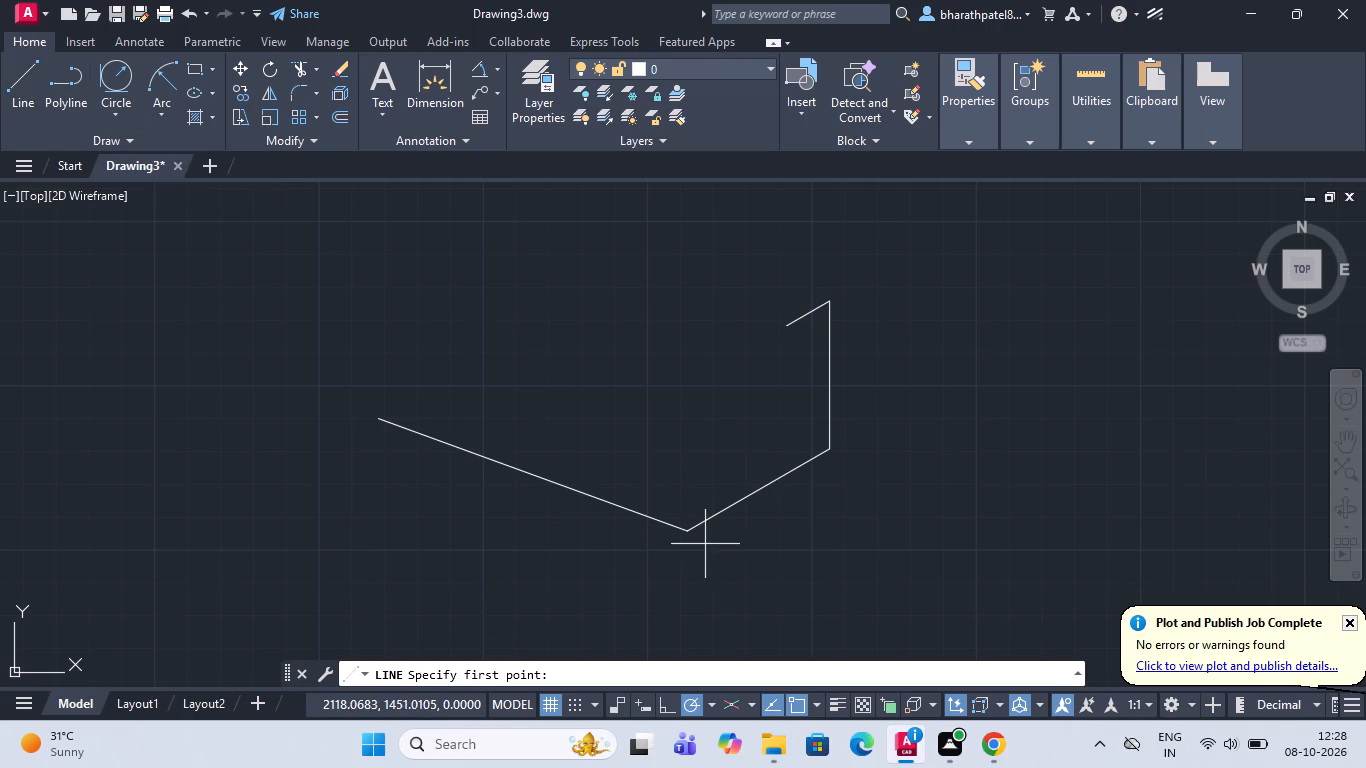
pyautogui.click(691, 533)
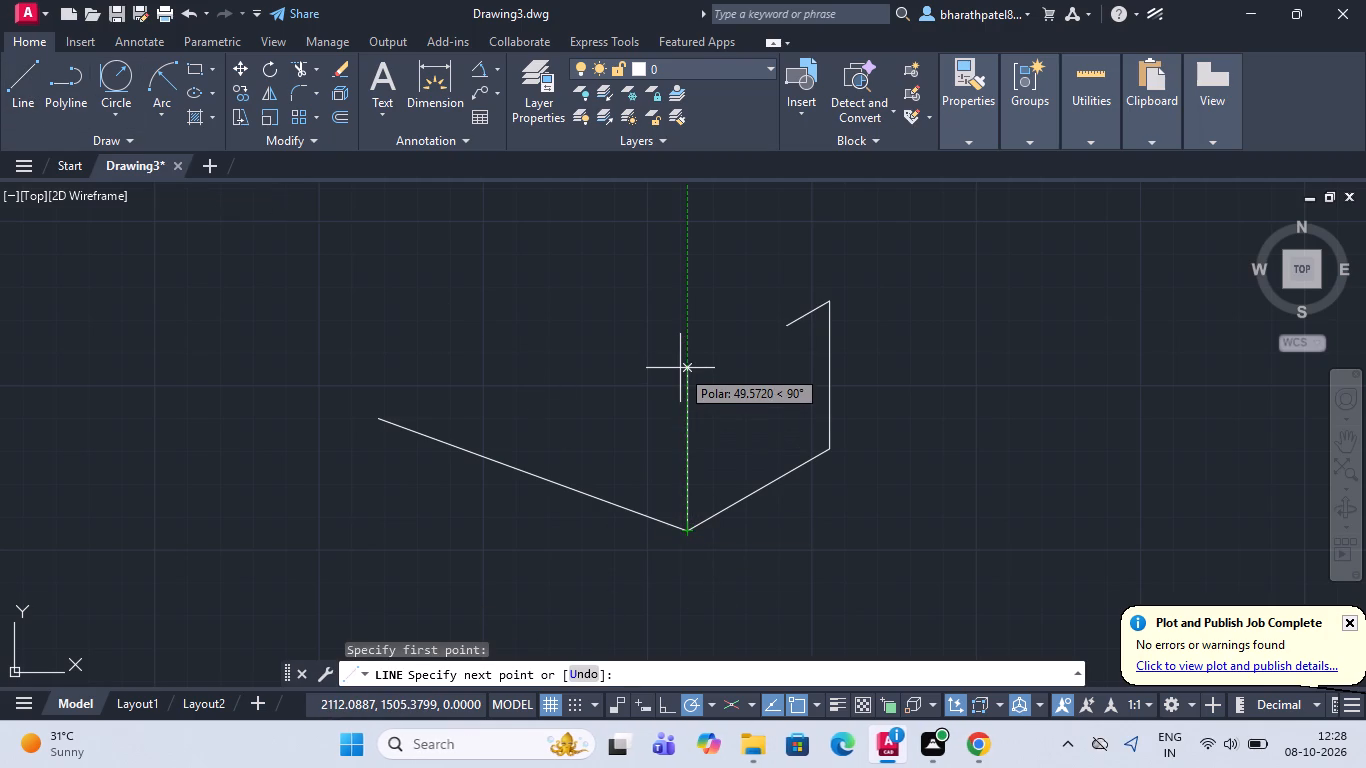
pyautogui.write('15')
pyautogui.press('Return')
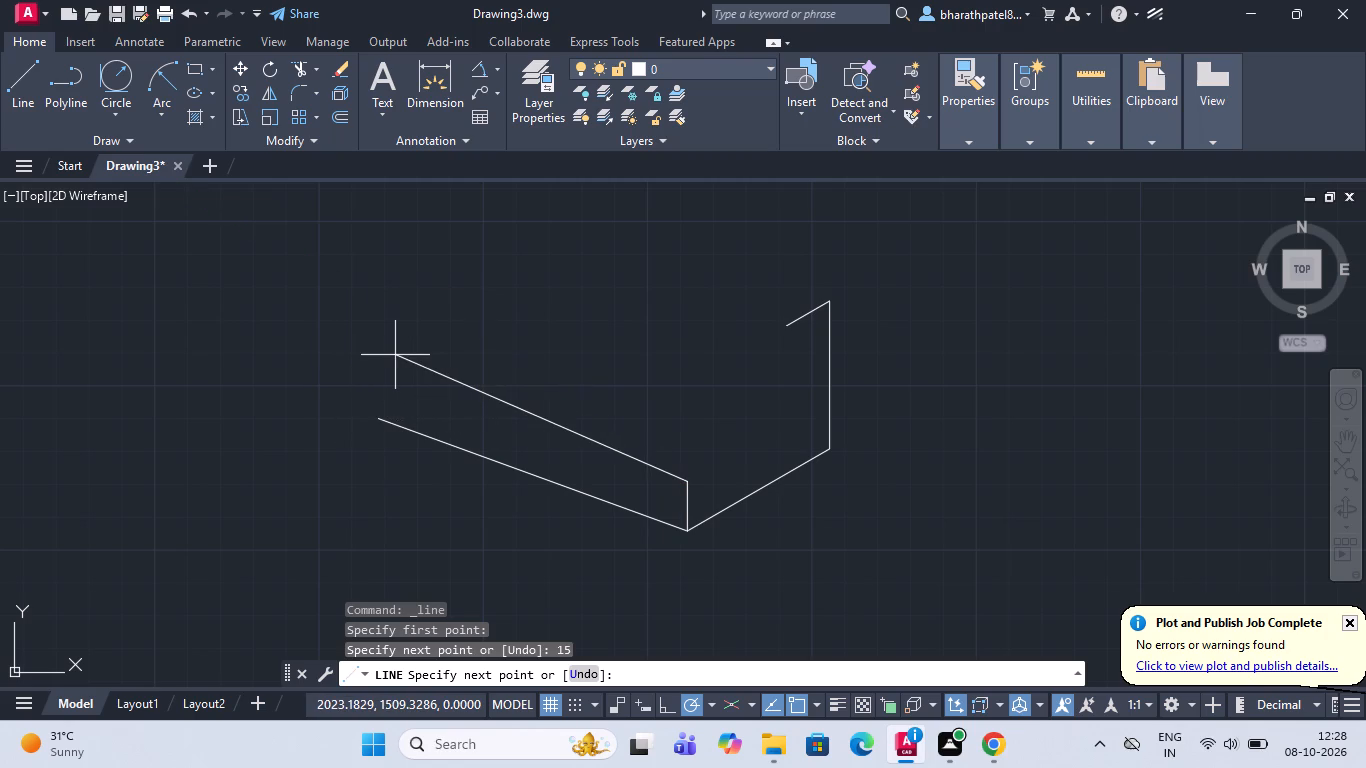
pyautogui.press('Escape')
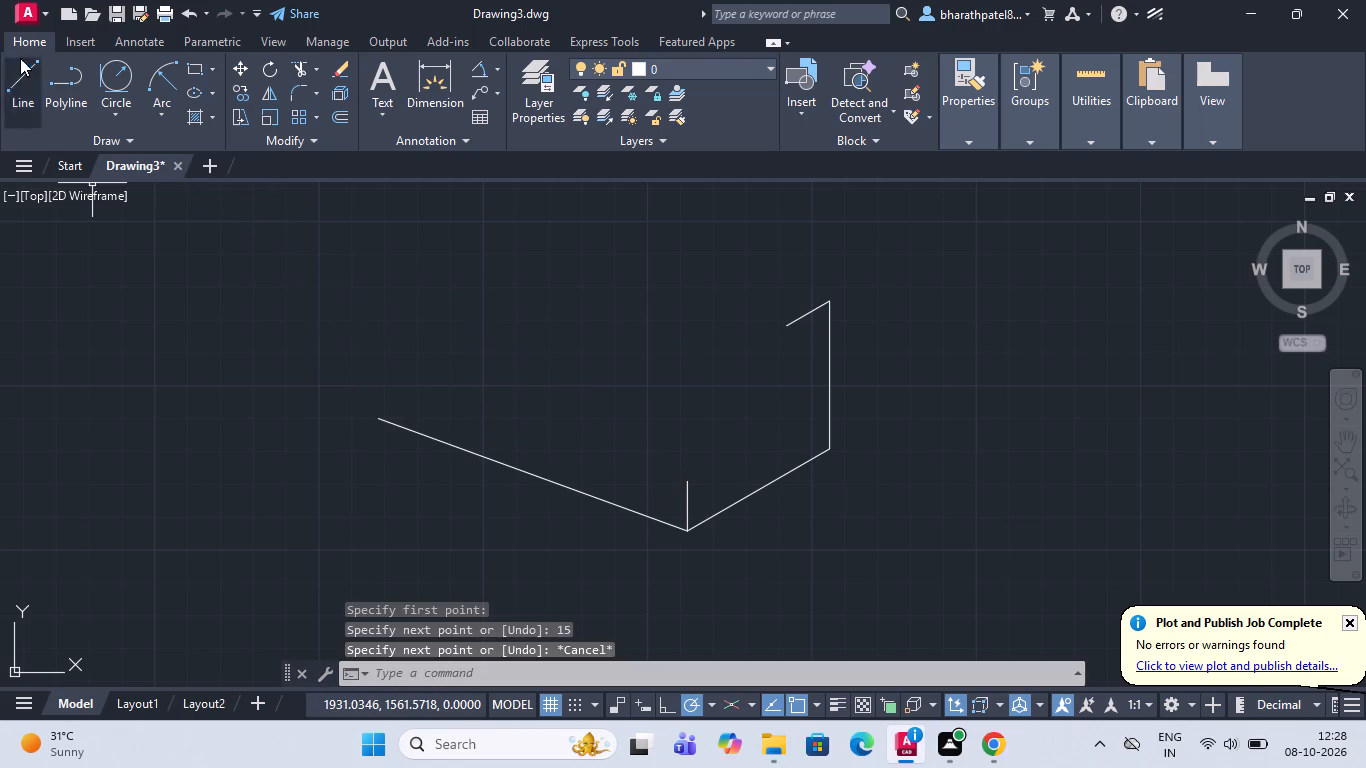
# Draw a 15-unit vertical line upward from the free end of the 100-unit line.
pyautogui.click(32, 73)
pyautogui.click(379, 423)
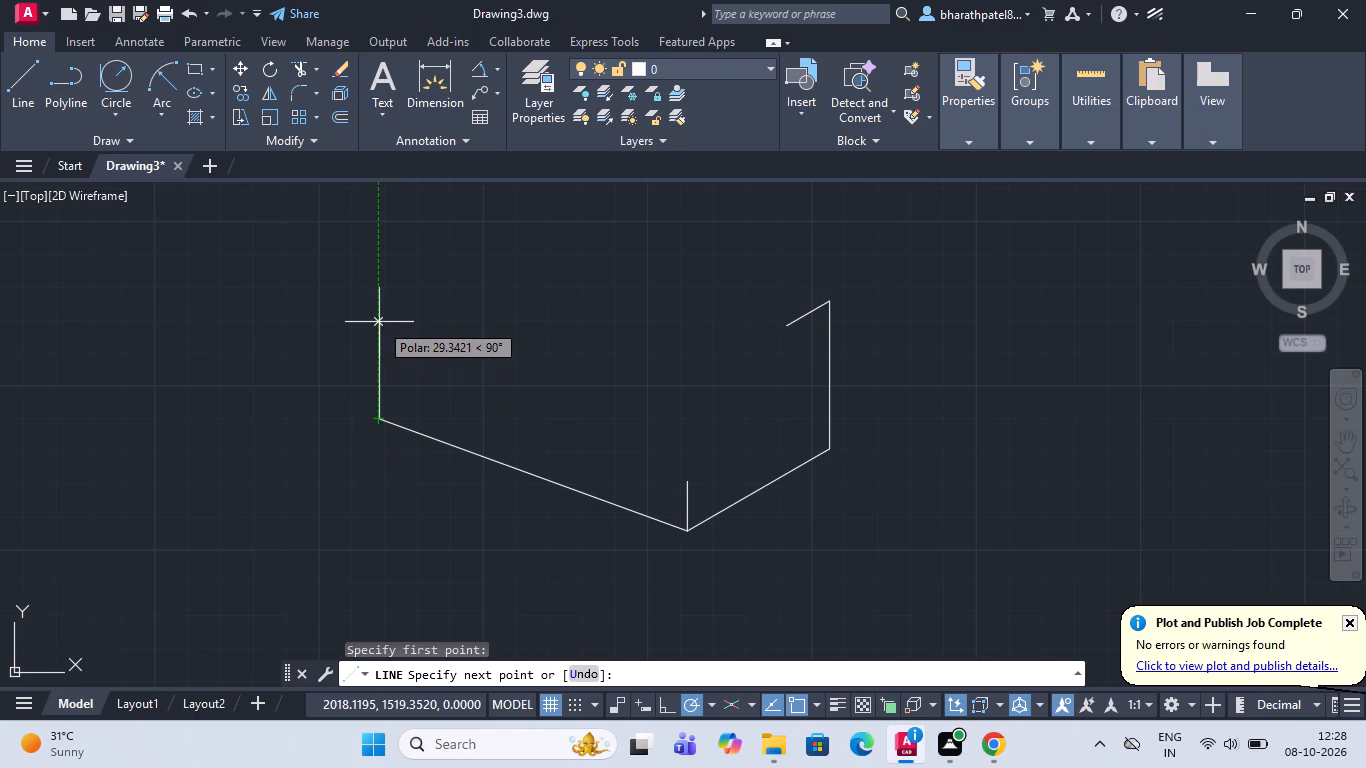
pyautogui.write('15')
pyautogui.press('Return')
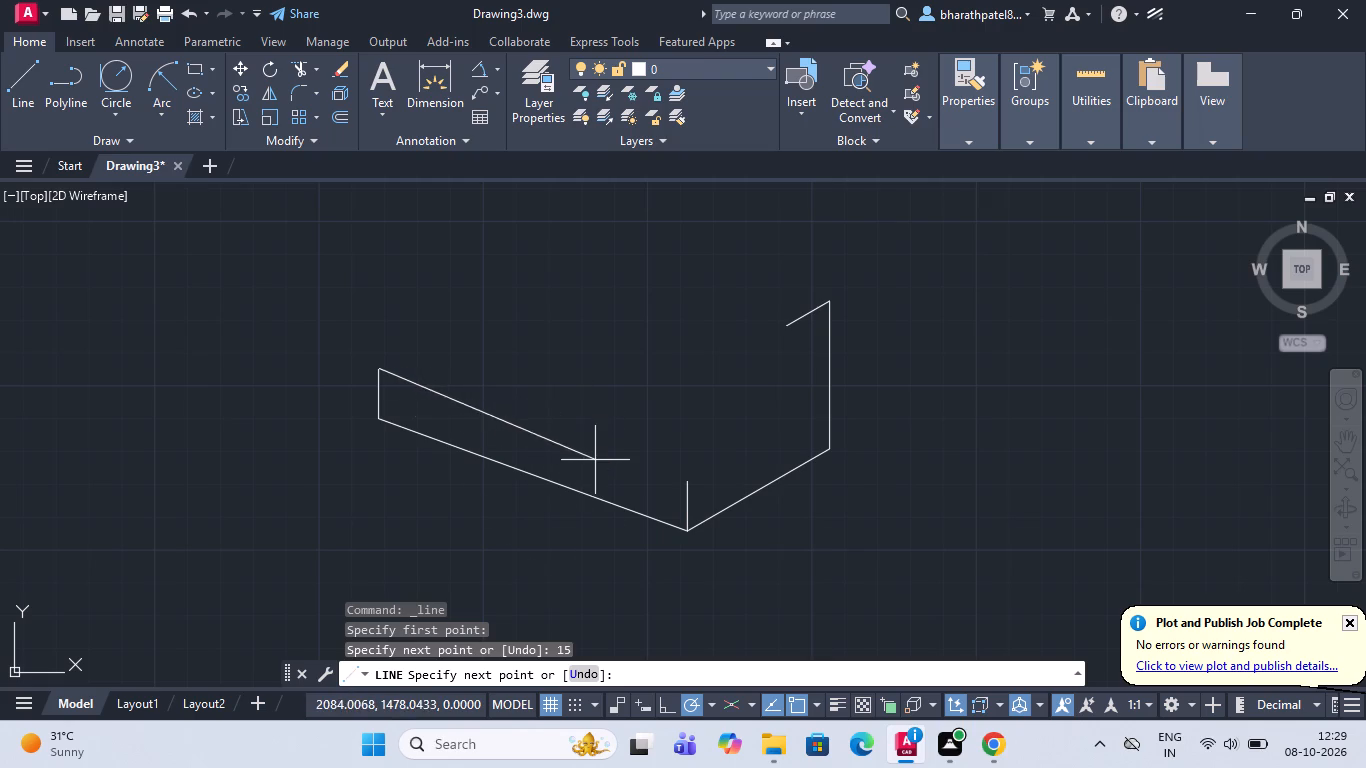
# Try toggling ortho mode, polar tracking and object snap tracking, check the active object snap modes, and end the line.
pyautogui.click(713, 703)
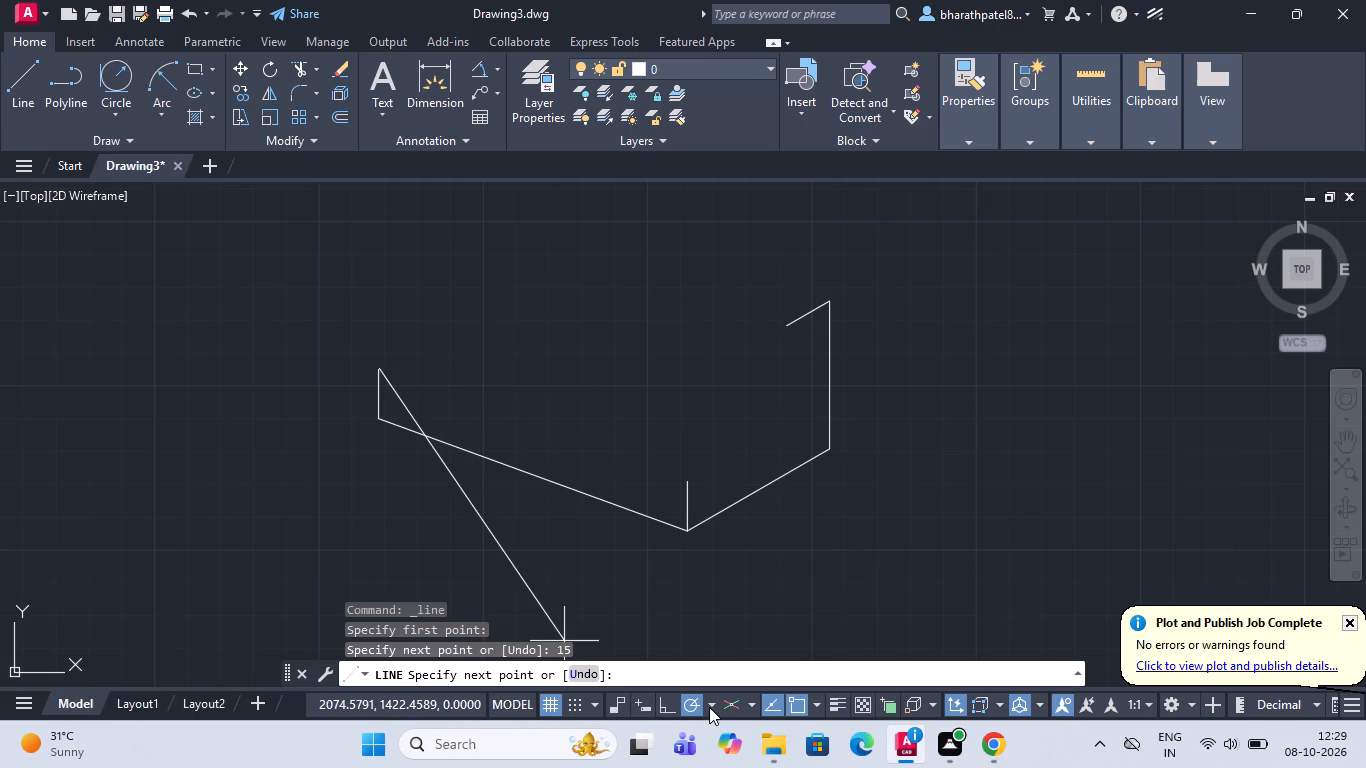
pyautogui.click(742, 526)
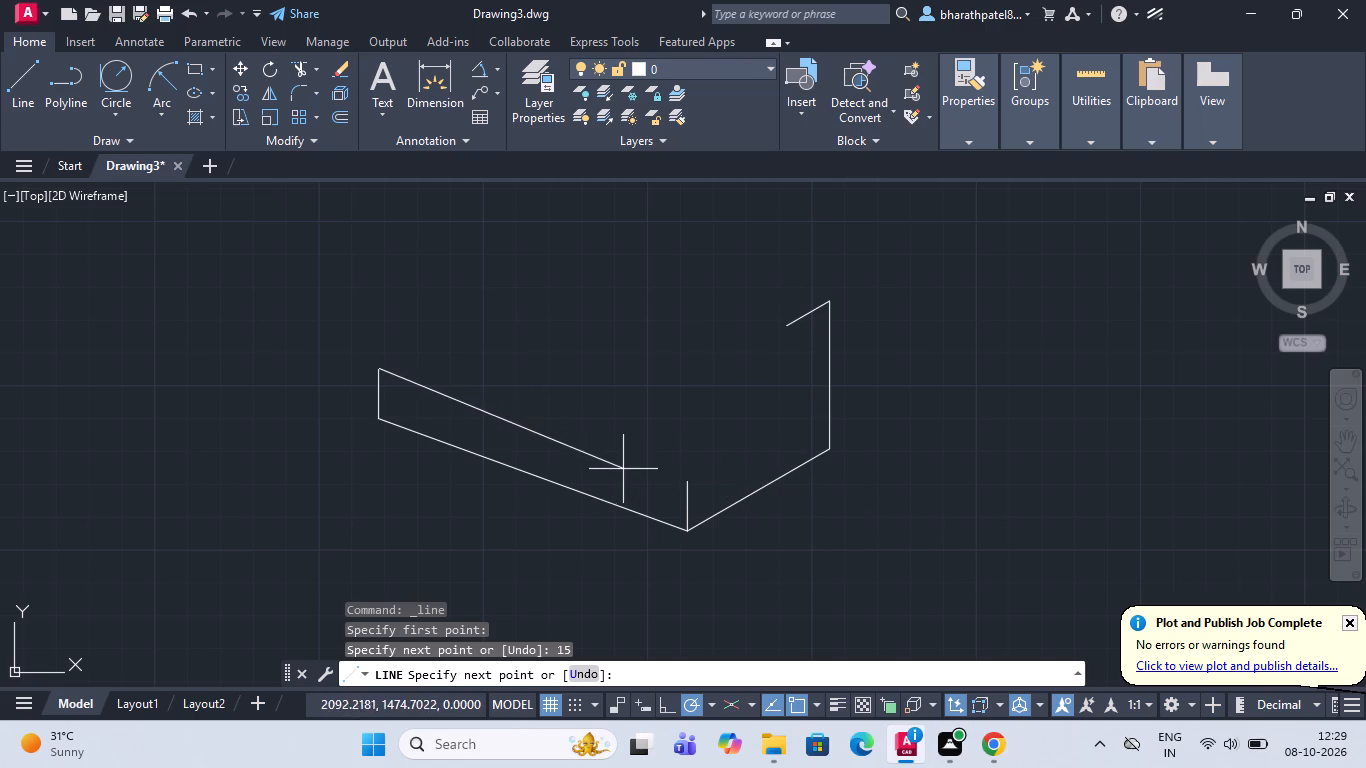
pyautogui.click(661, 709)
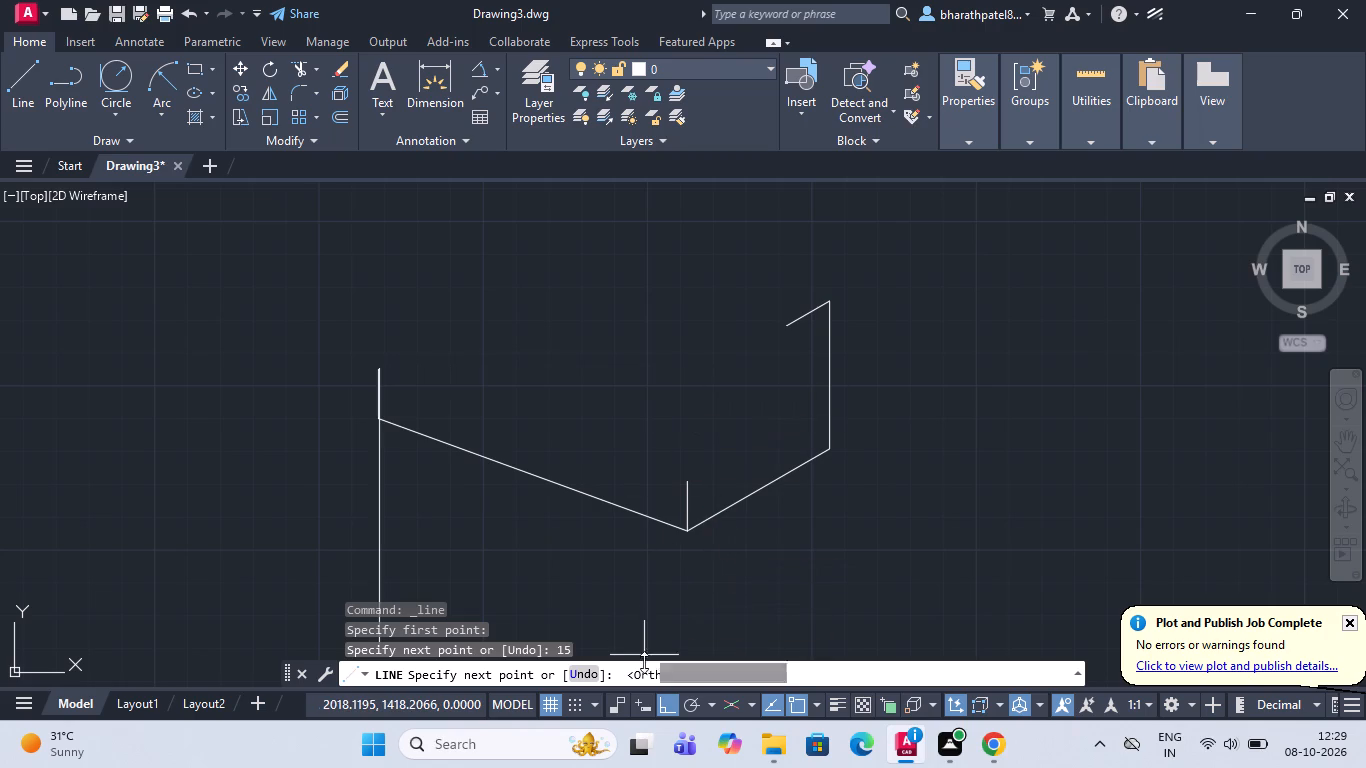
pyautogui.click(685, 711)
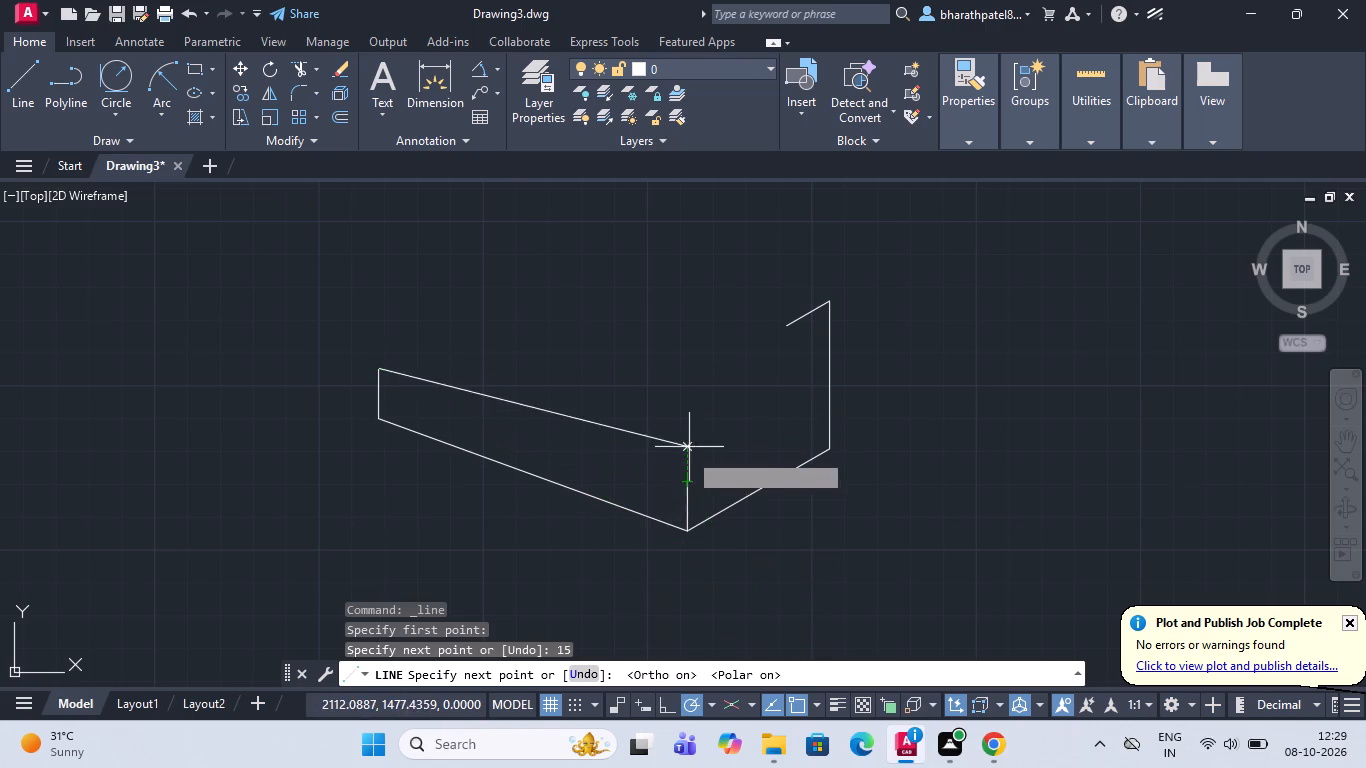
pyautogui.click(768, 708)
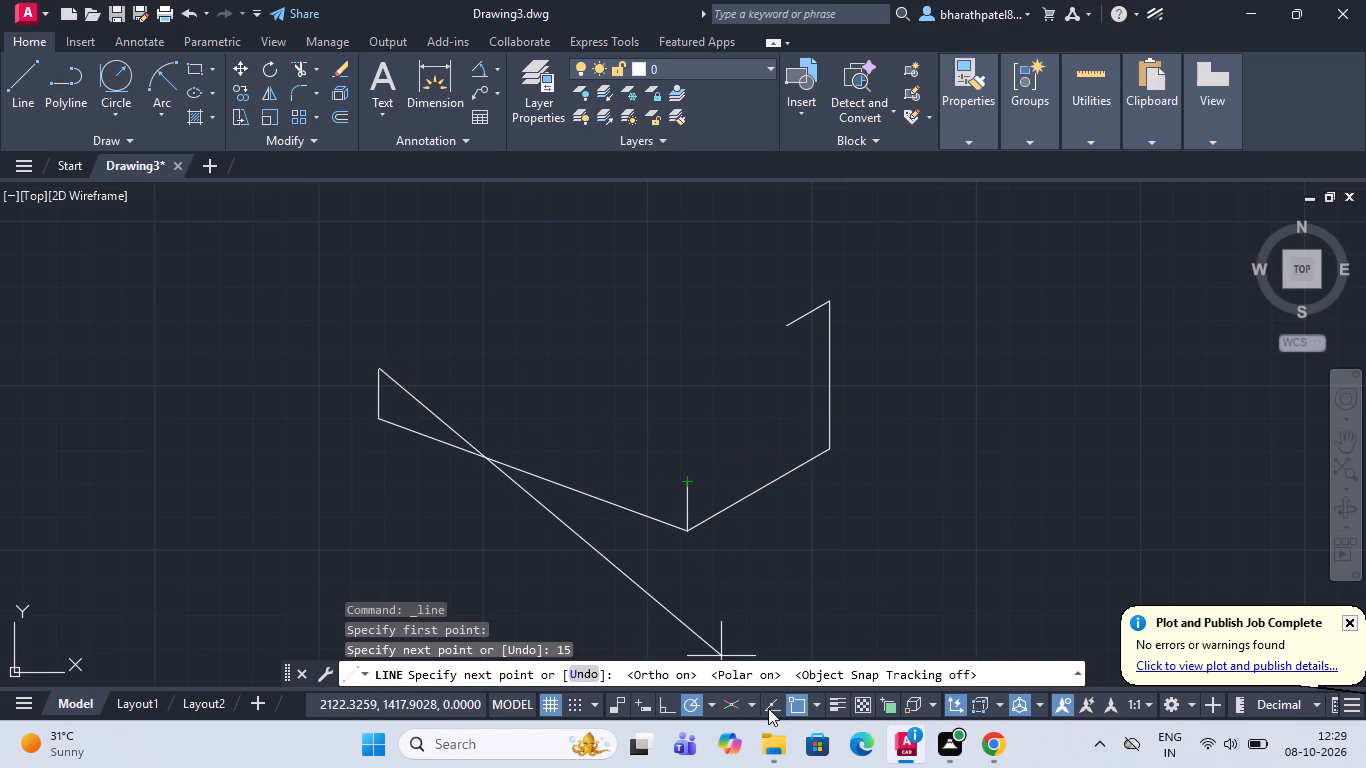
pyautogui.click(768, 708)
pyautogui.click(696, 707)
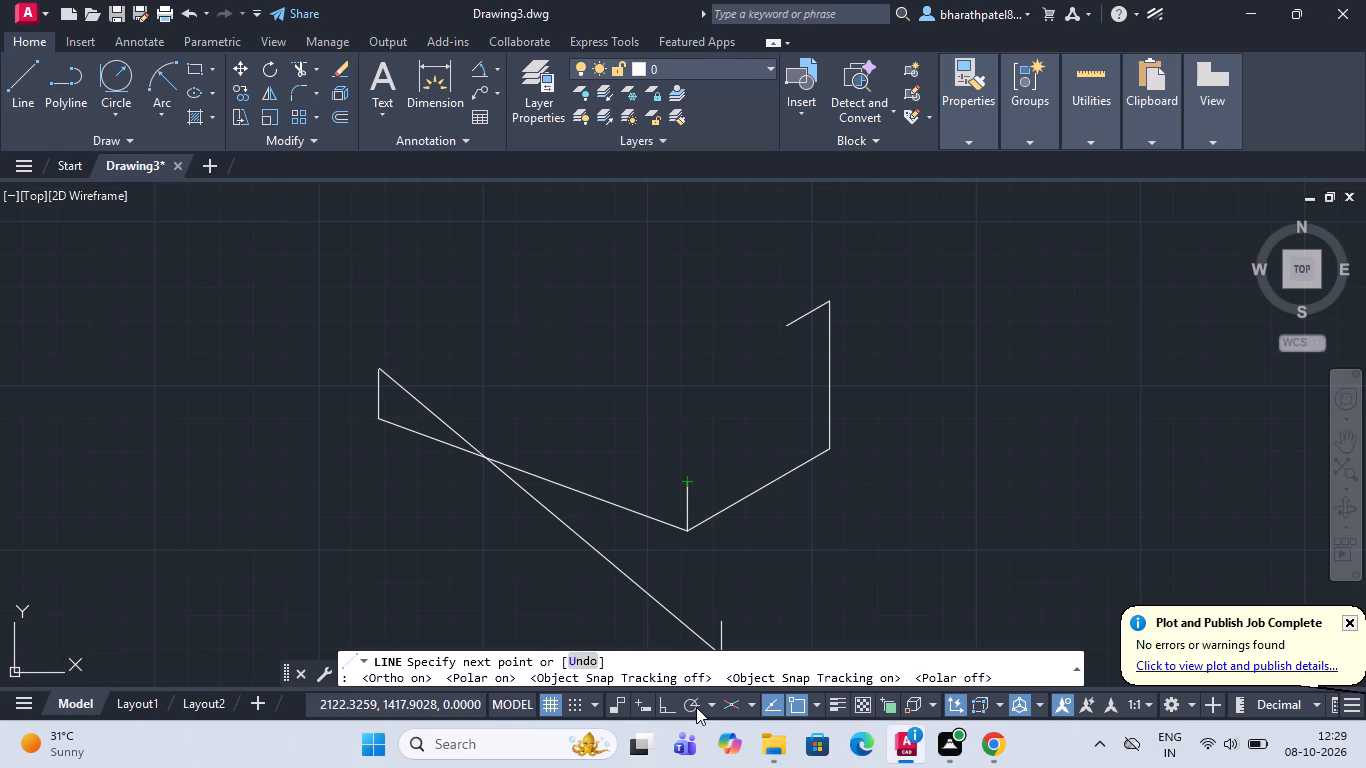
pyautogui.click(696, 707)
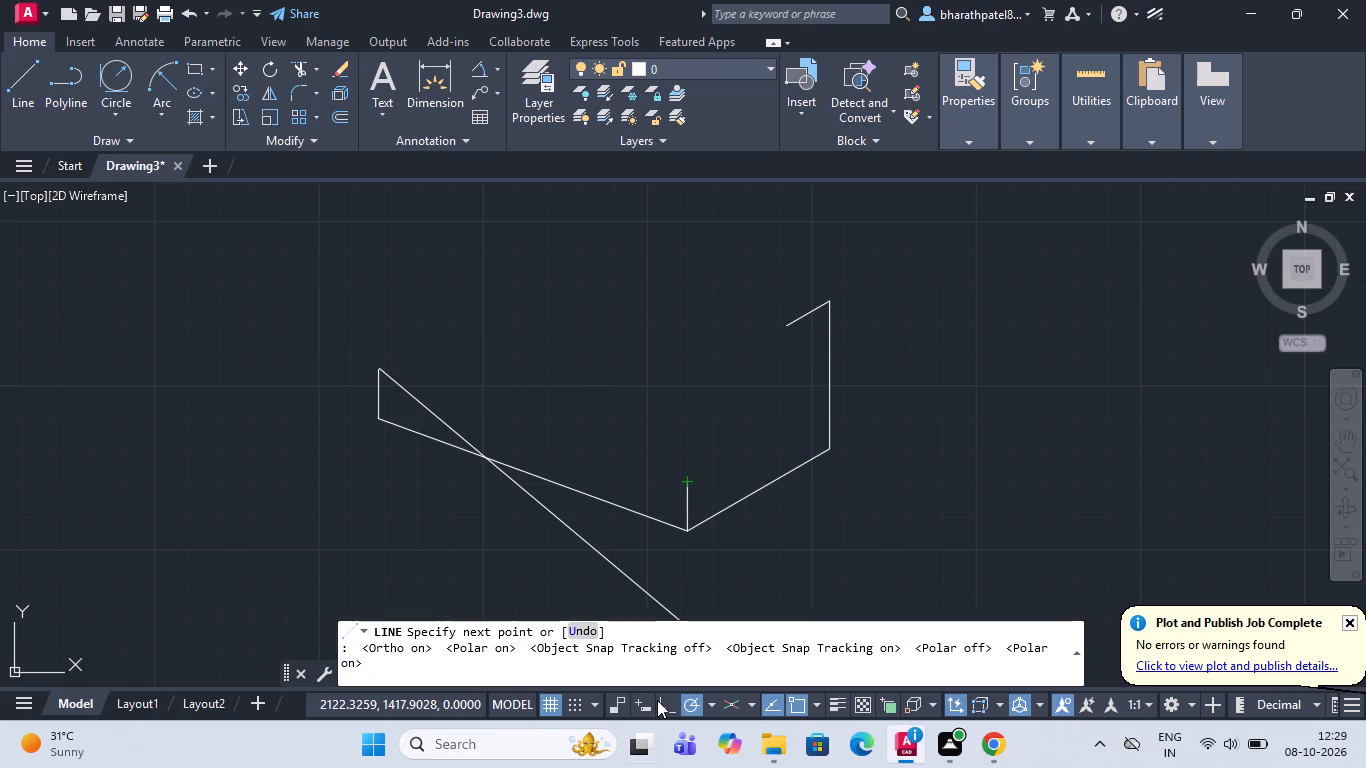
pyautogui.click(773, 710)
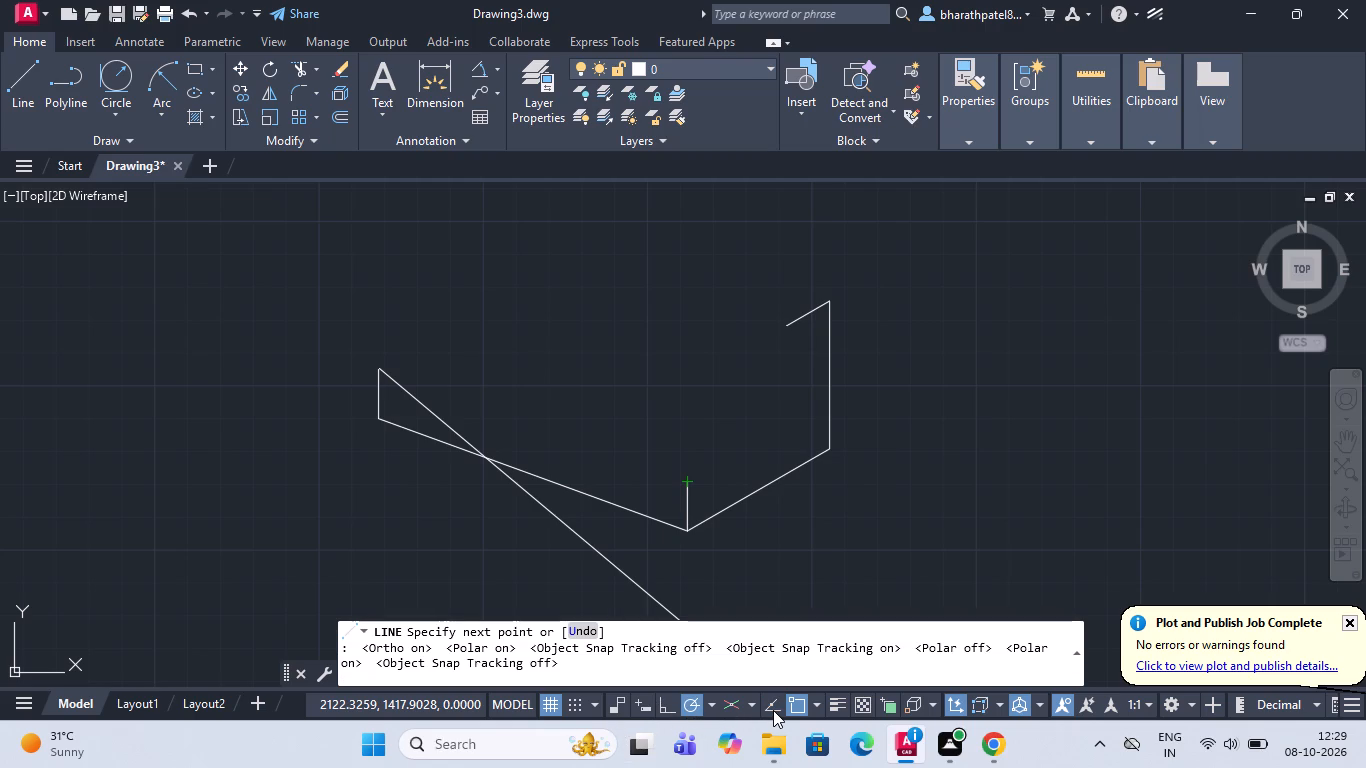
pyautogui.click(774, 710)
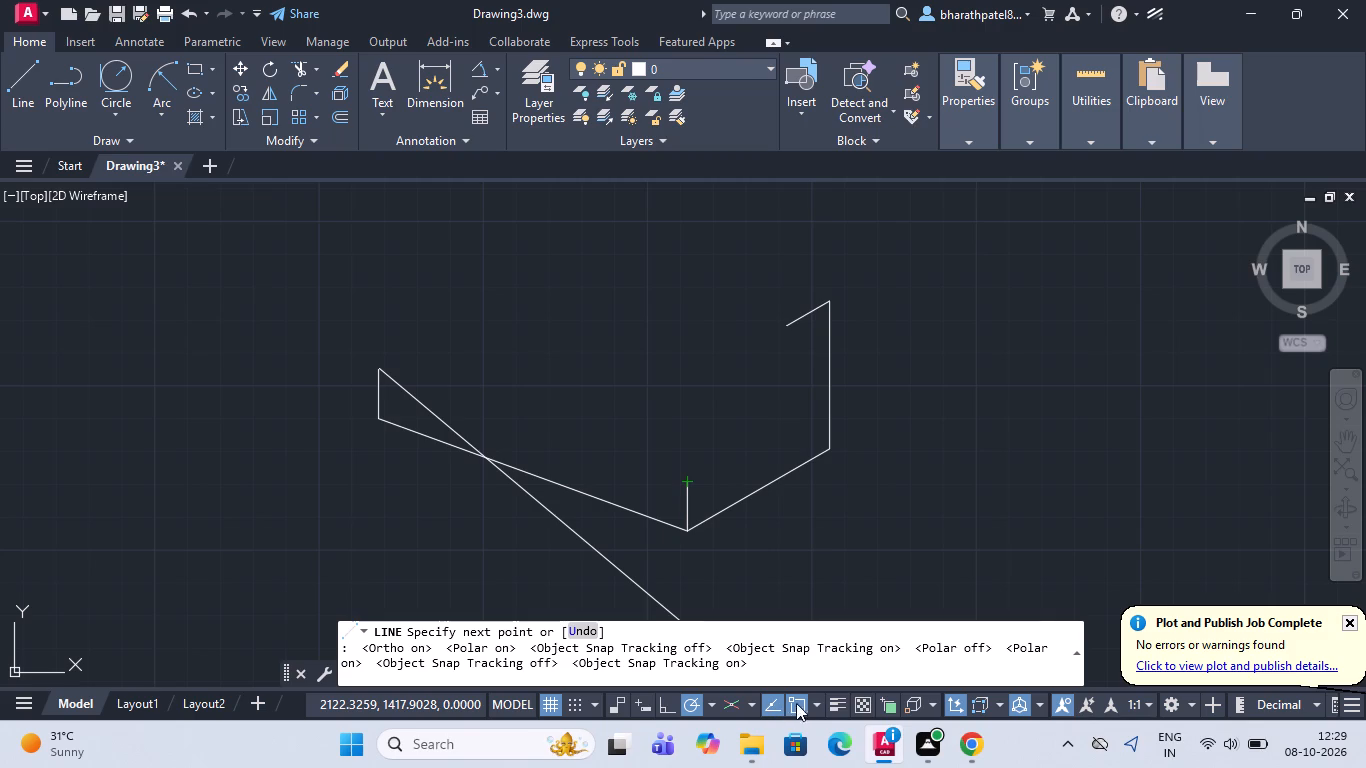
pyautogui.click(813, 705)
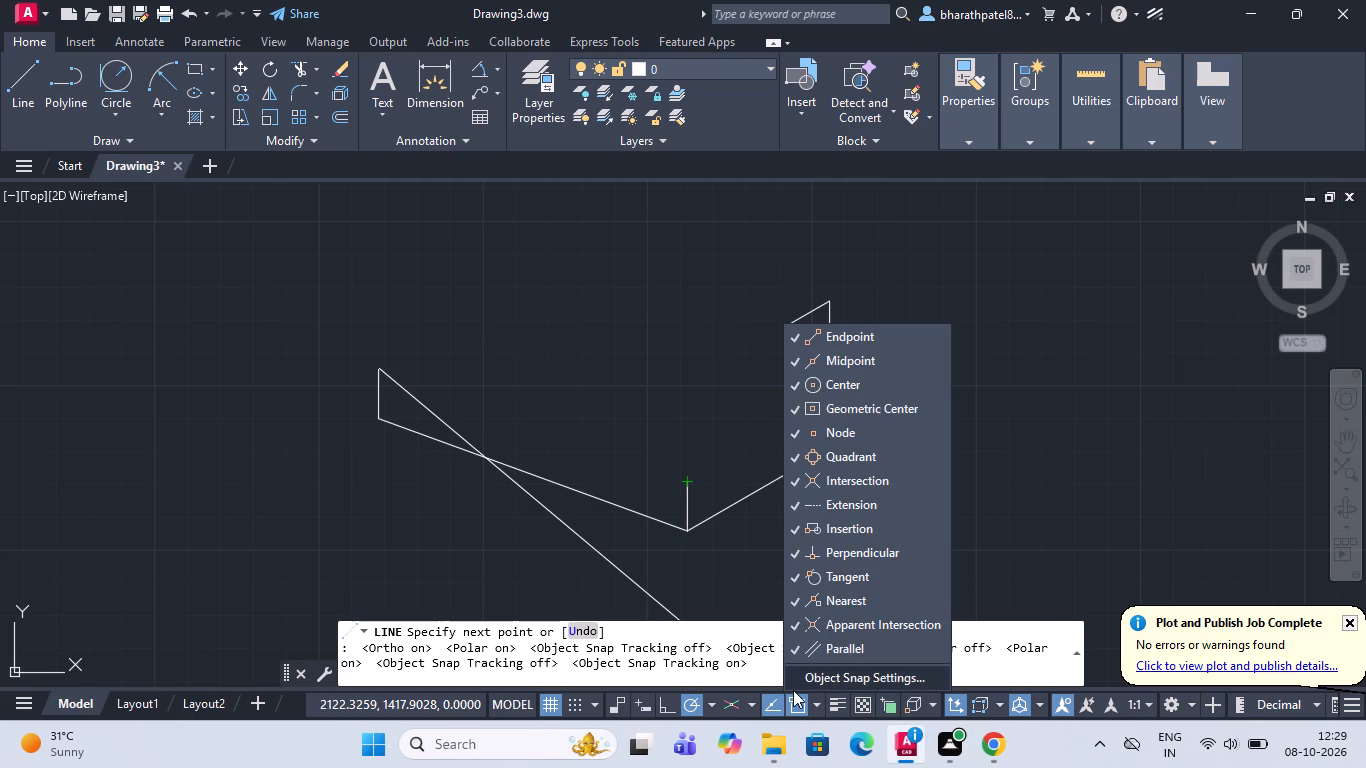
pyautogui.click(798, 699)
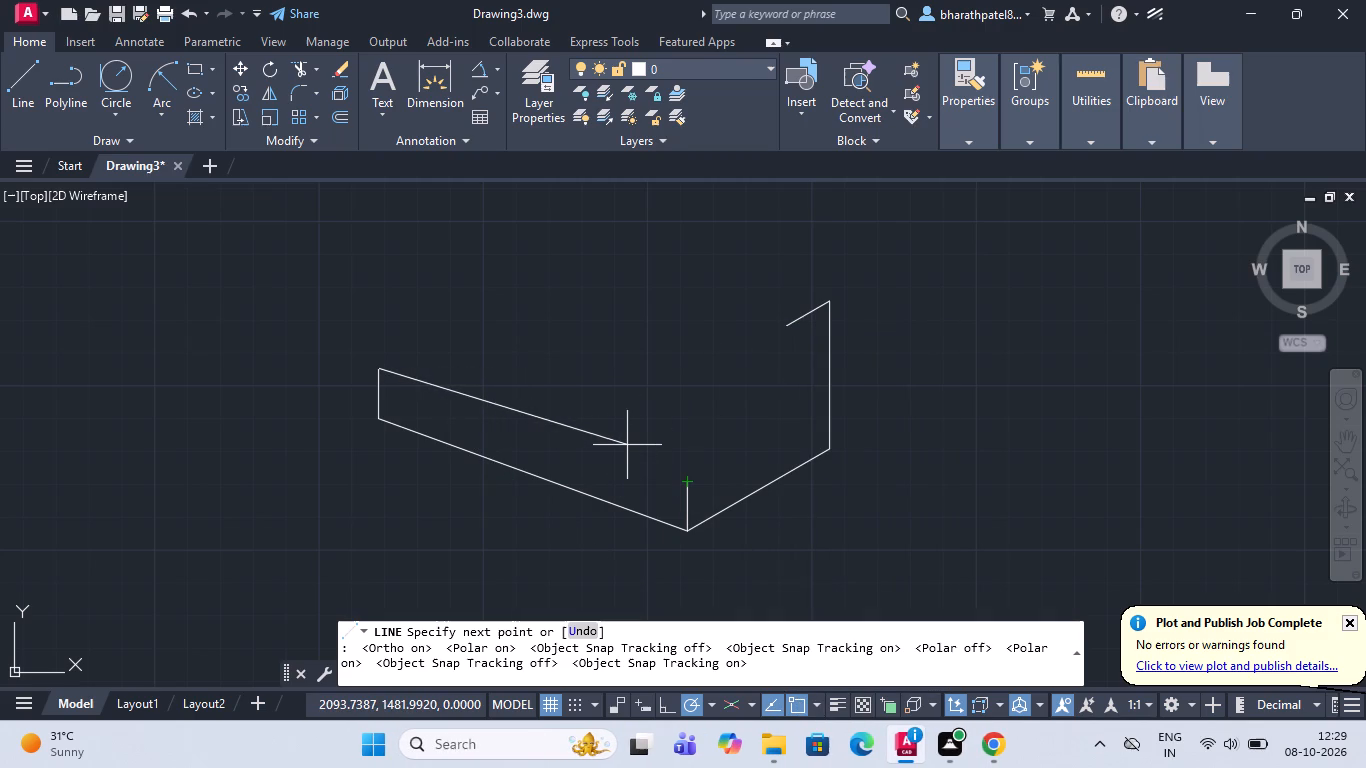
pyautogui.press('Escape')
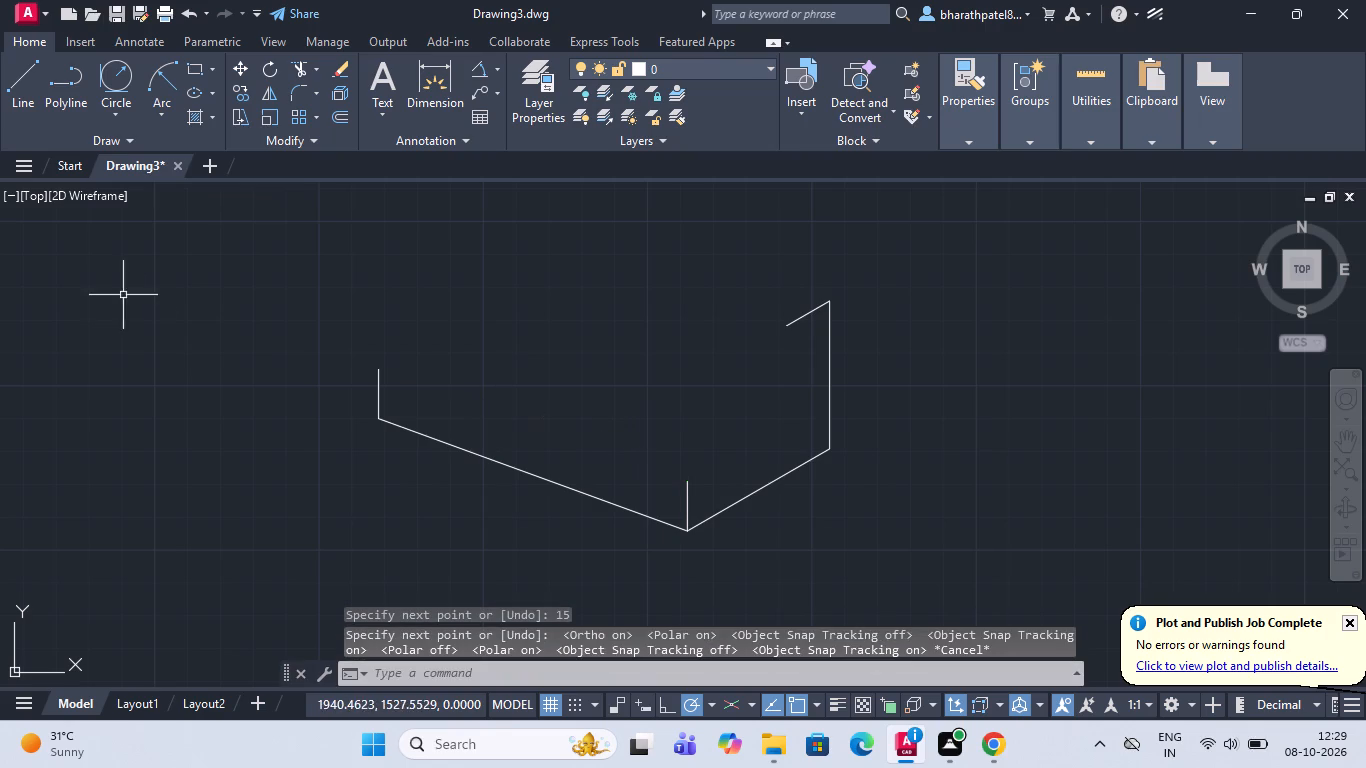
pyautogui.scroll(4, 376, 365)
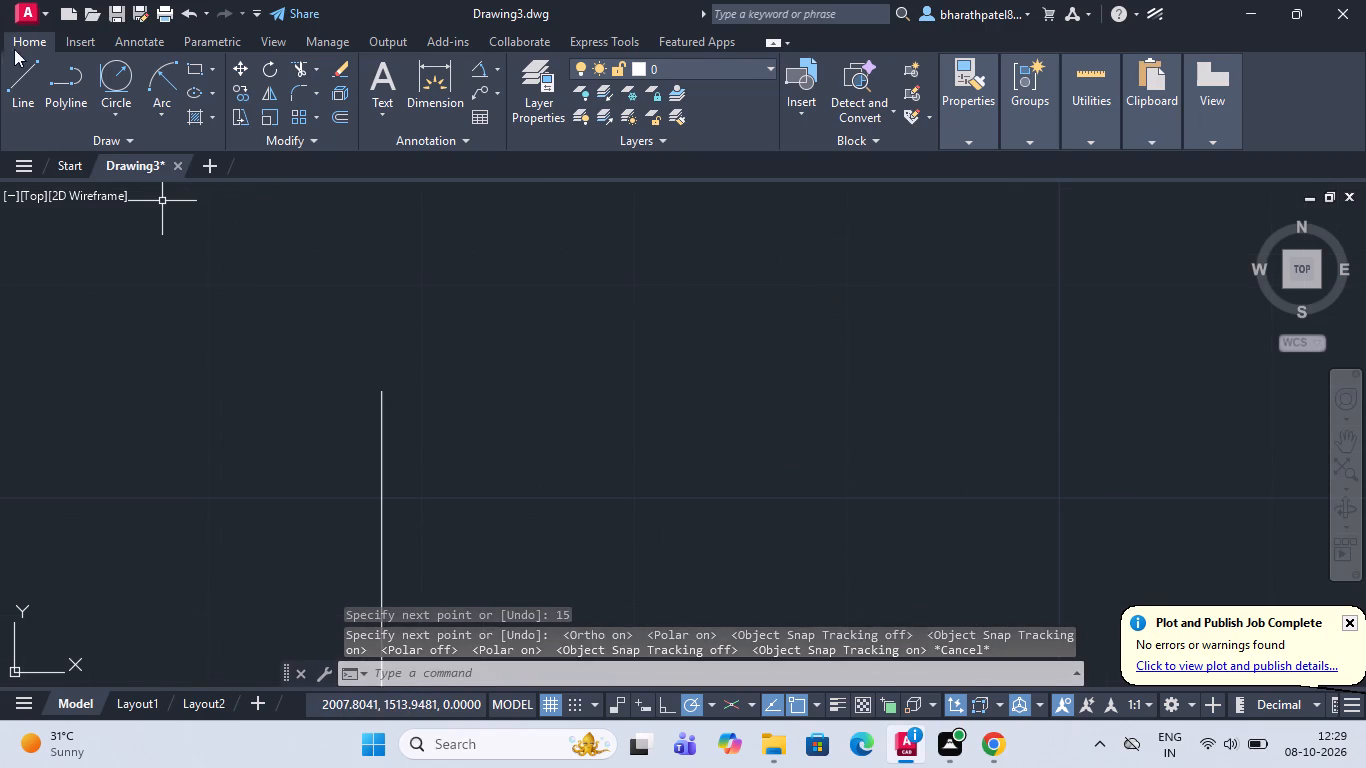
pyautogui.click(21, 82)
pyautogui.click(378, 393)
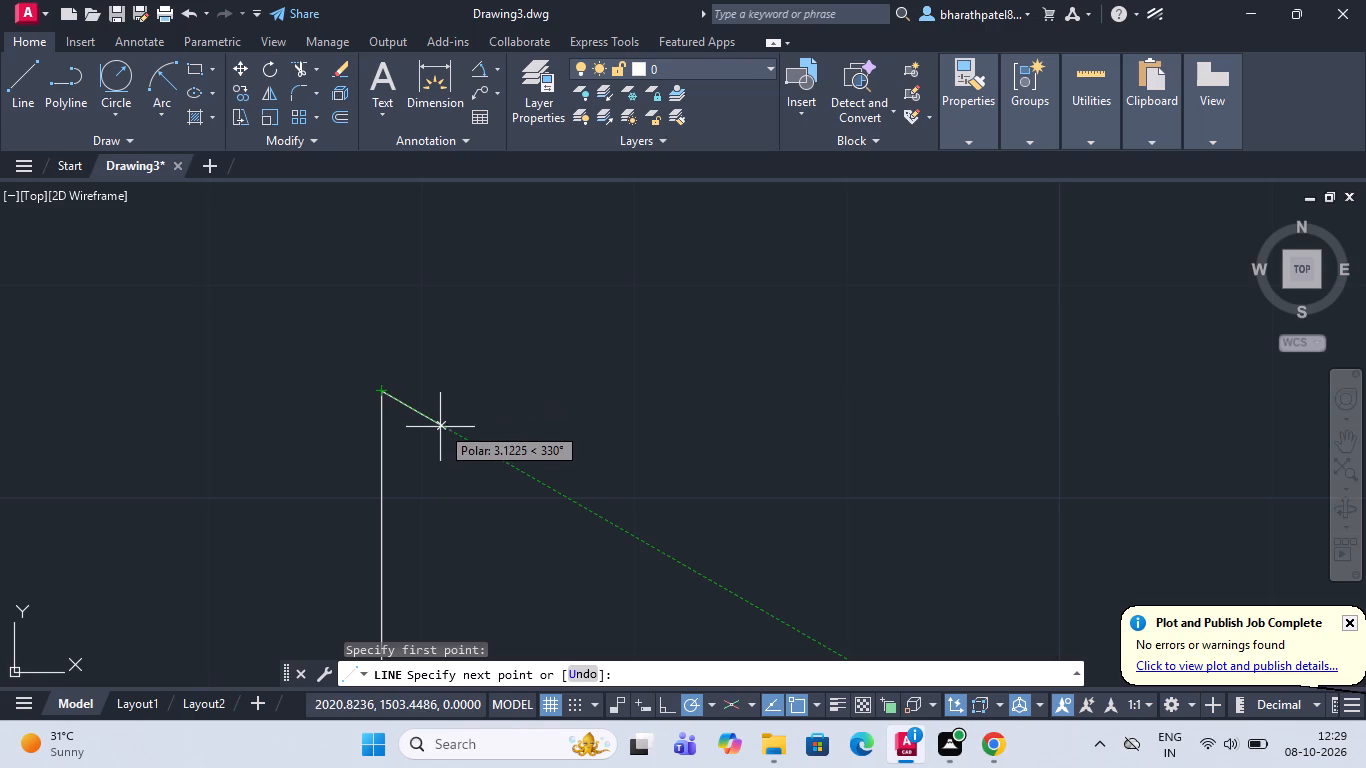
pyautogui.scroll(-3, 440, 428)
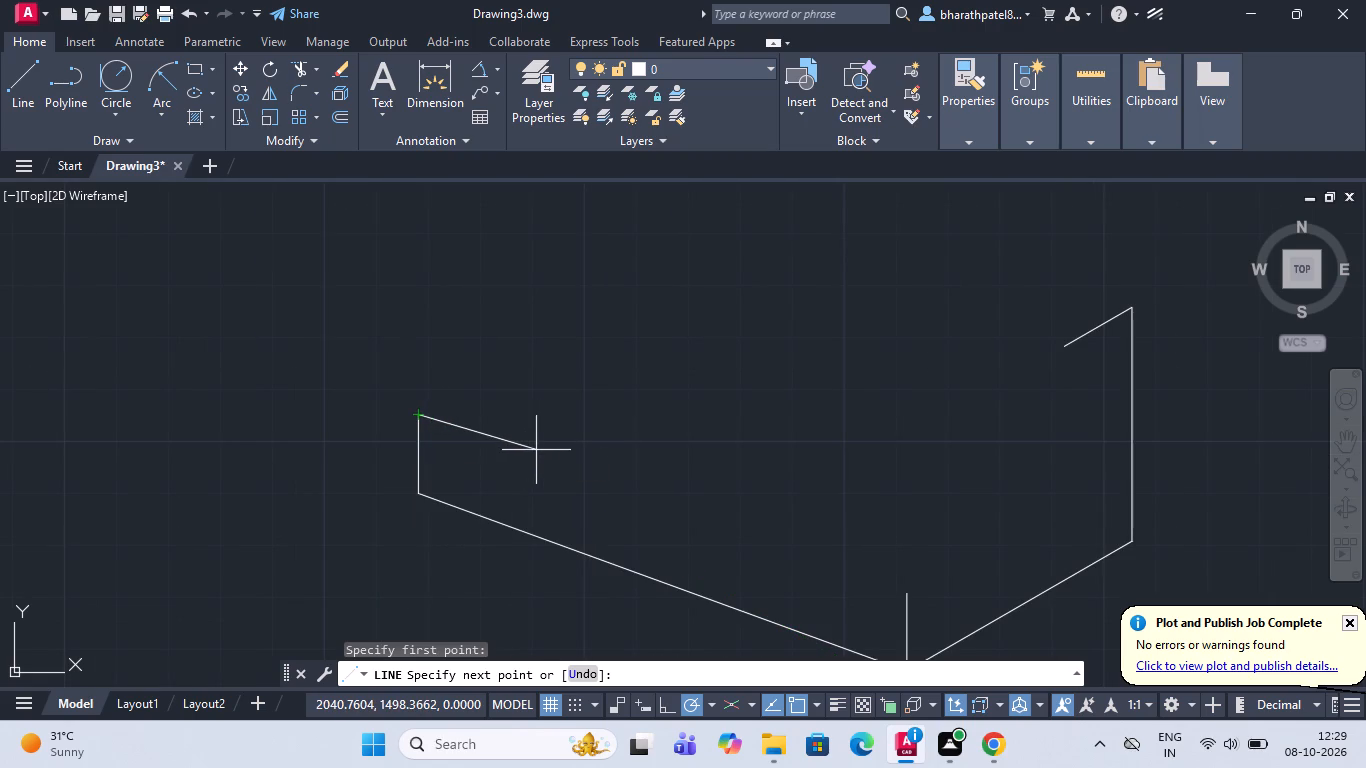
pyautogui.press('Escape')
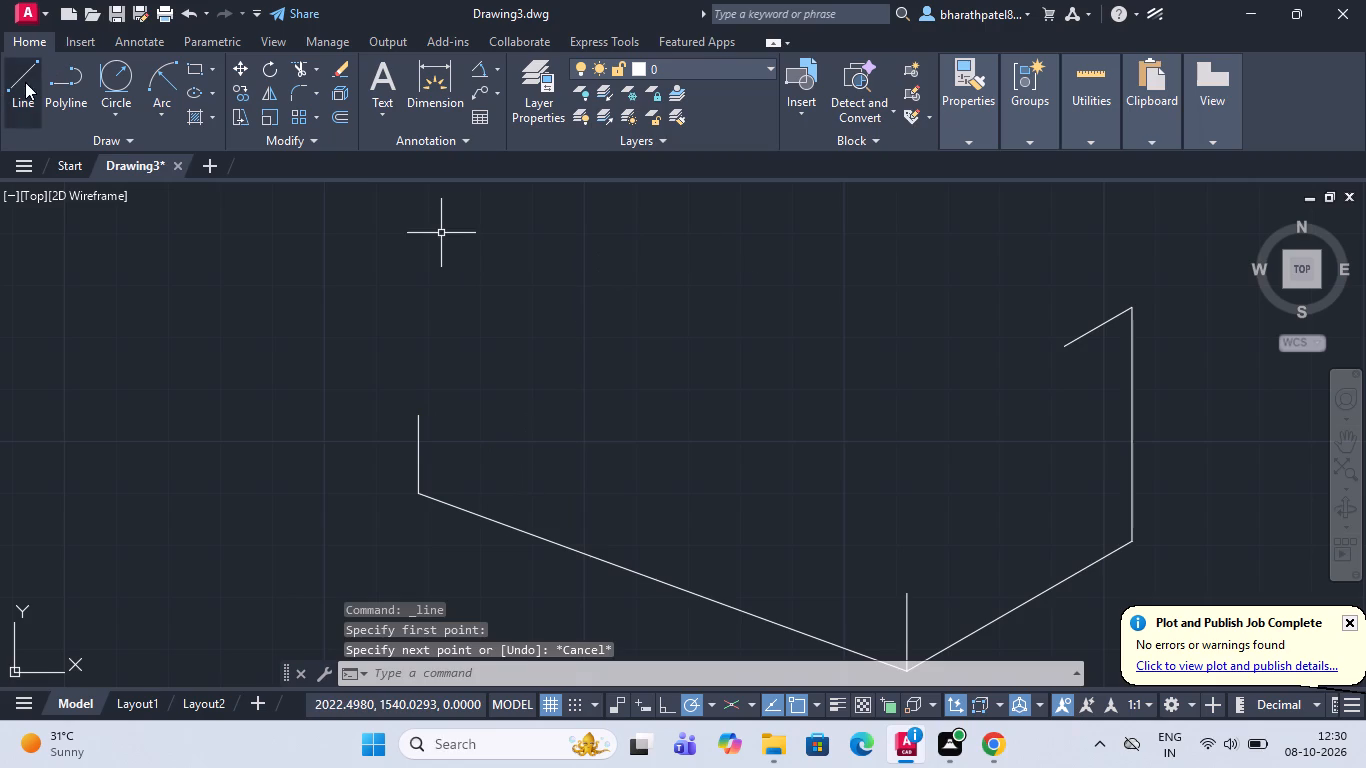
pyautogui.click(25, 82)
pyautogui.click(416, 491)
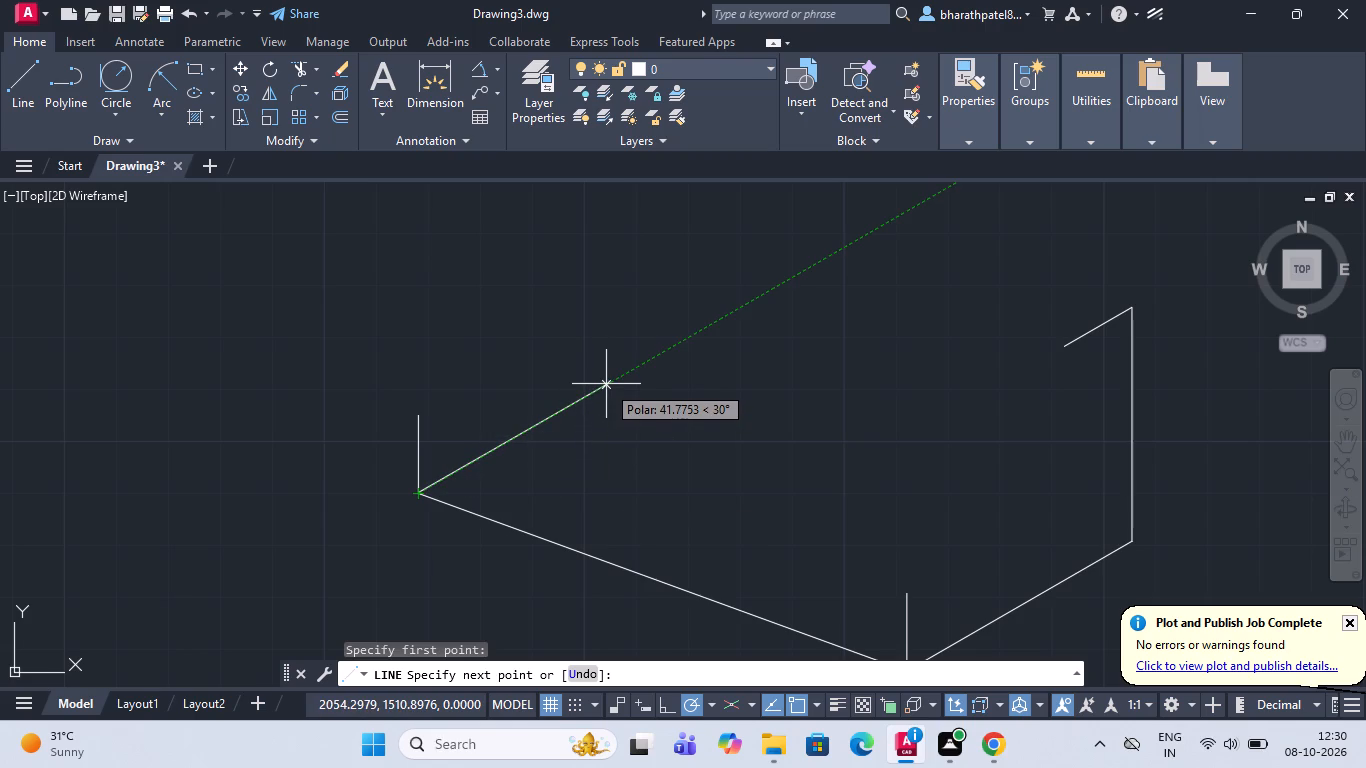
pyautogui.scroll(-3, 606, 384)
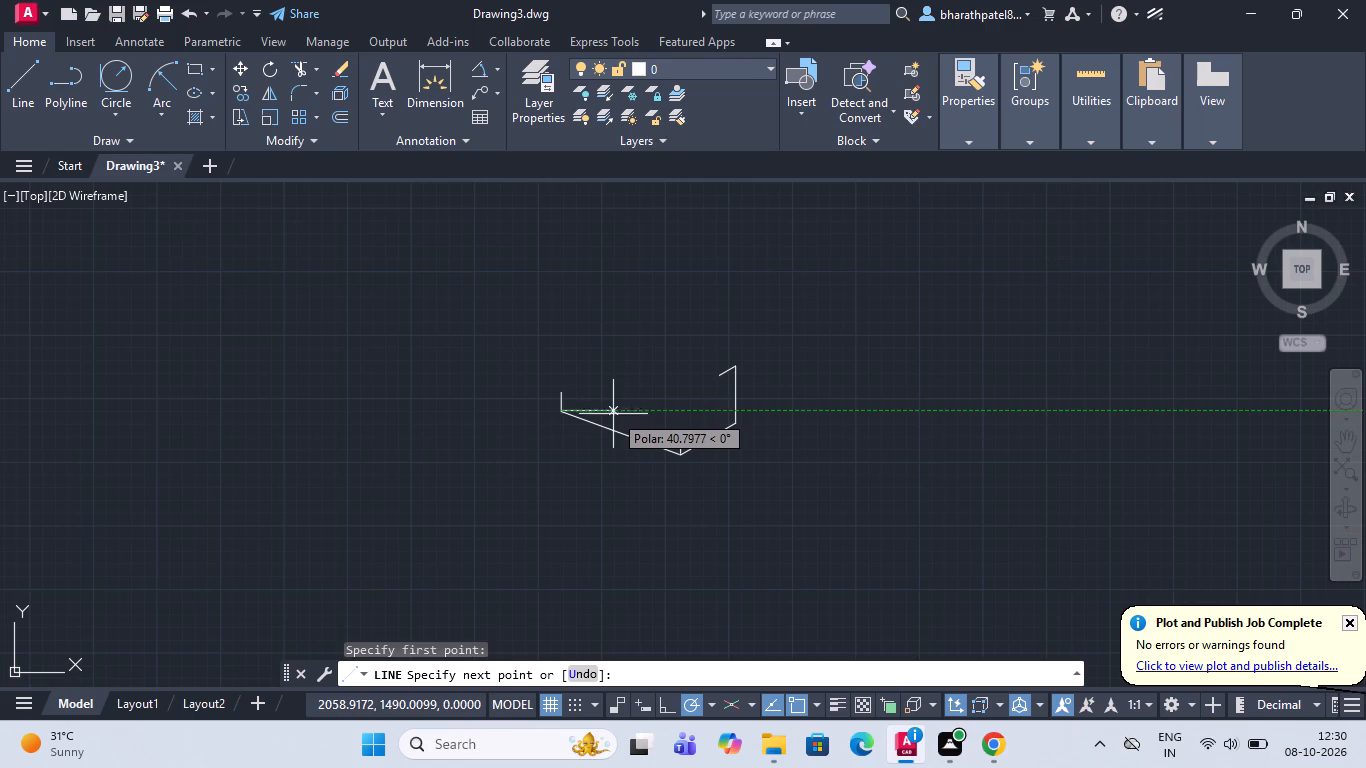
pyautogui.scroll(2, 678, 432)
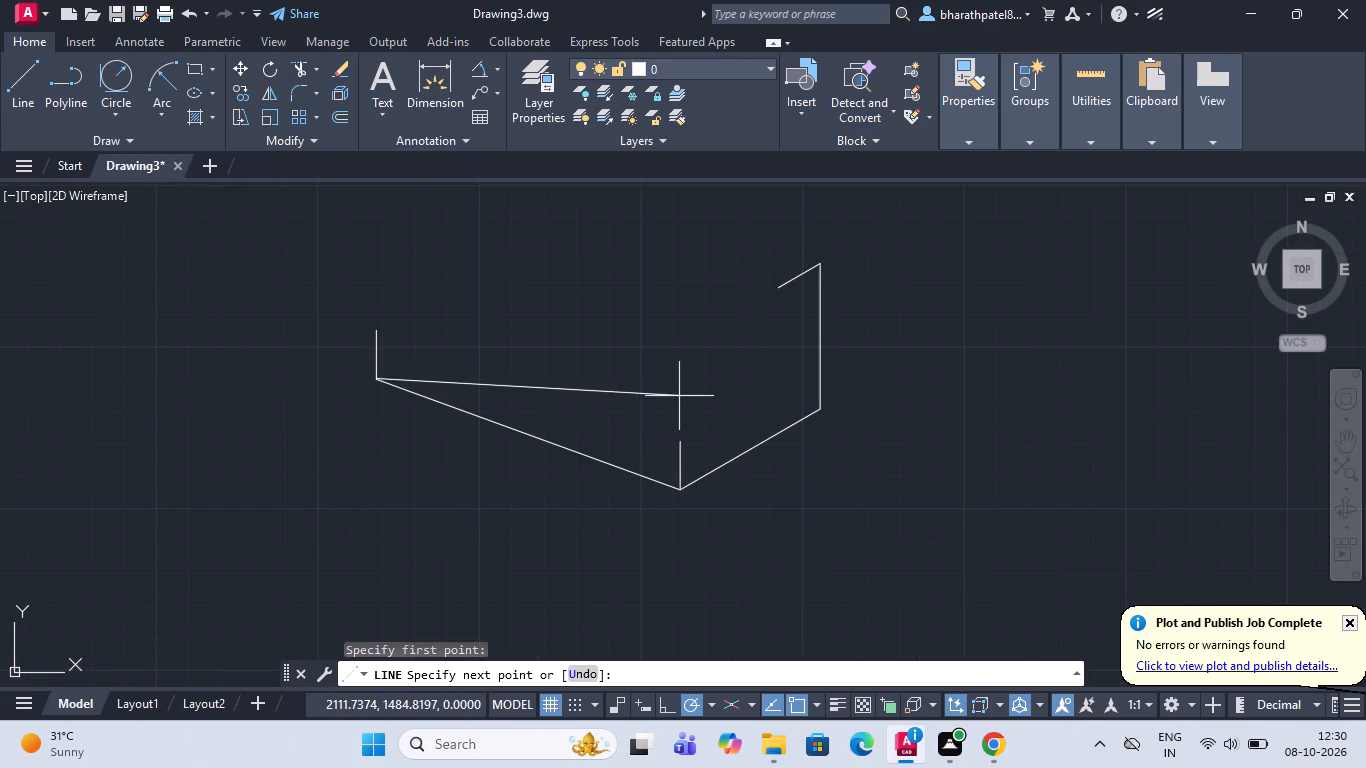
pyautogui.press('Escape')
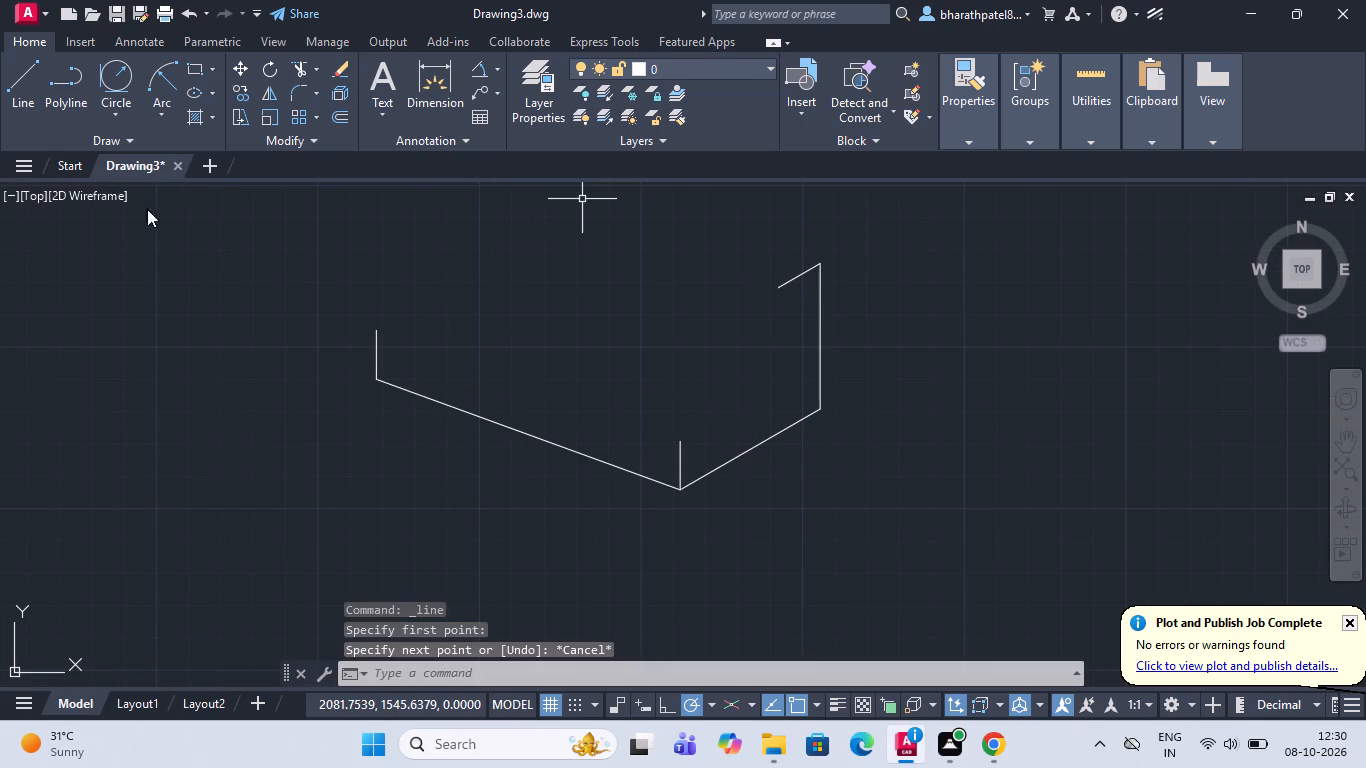
# Draw a line from the top of the 15-unit vertical at the 100-unit line's end to the top of the other 15-unit vertical.
pyautogui.click(27, 74)
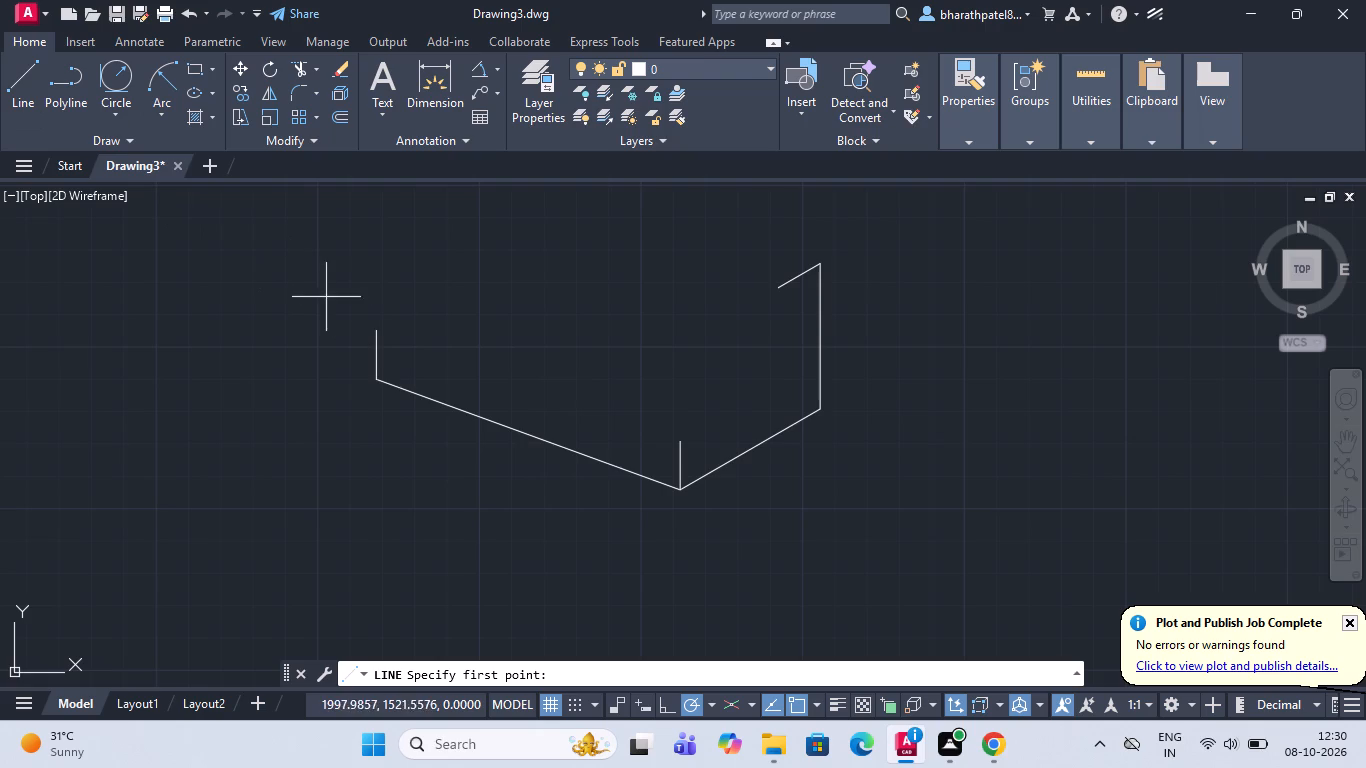
pyautogui.scroll(3, 400, 345)
pyautogui.click(298, 292)
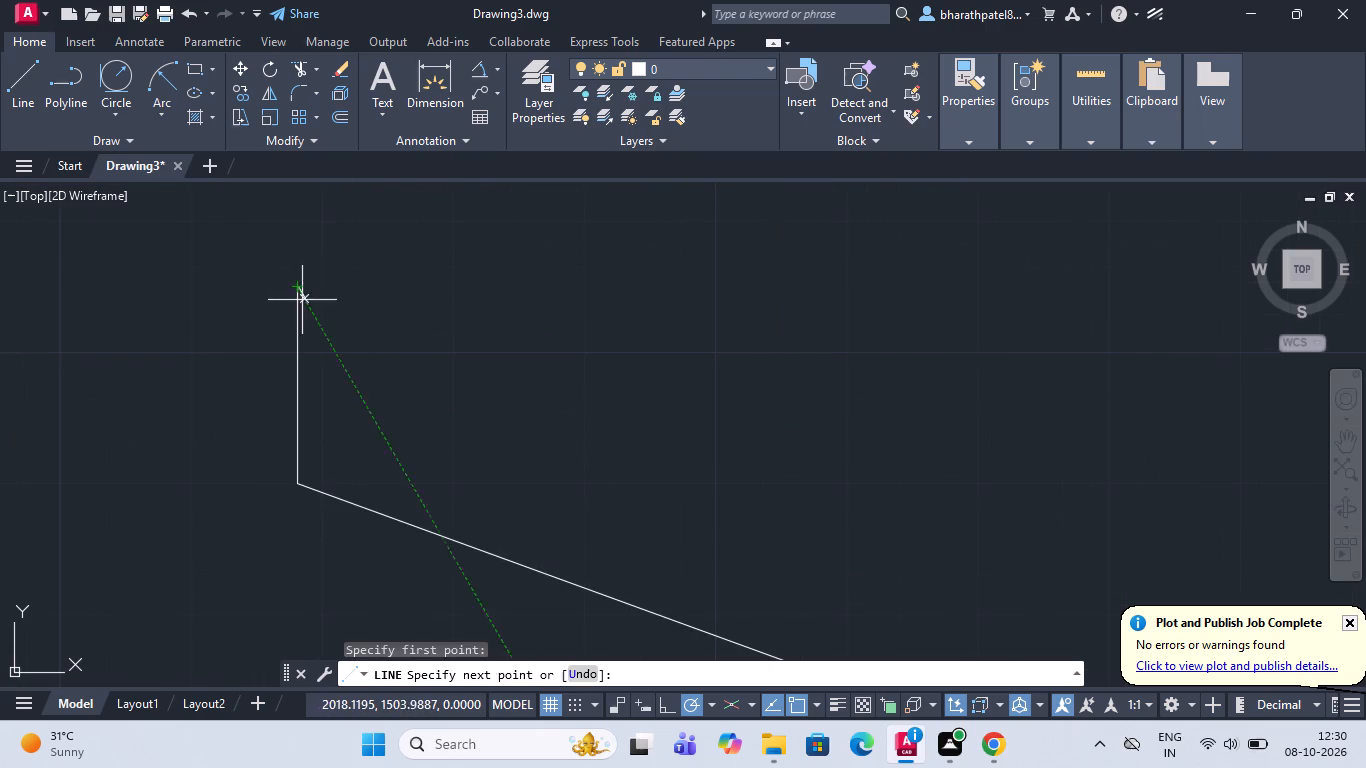
pyautogui.scroll(-3, 311, 299)
pyautogui.scroll(3, 640, 426)
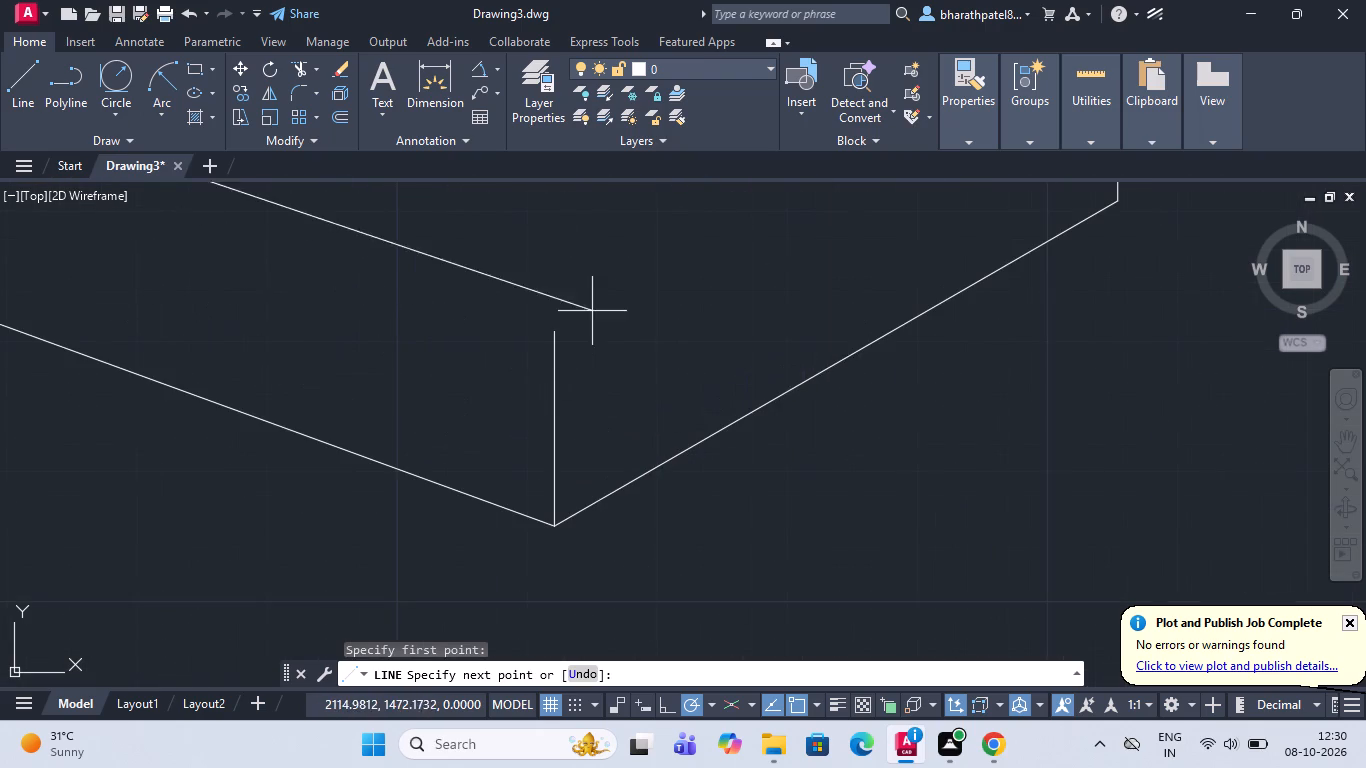
pyautogui.scroll(2, 556, 334)
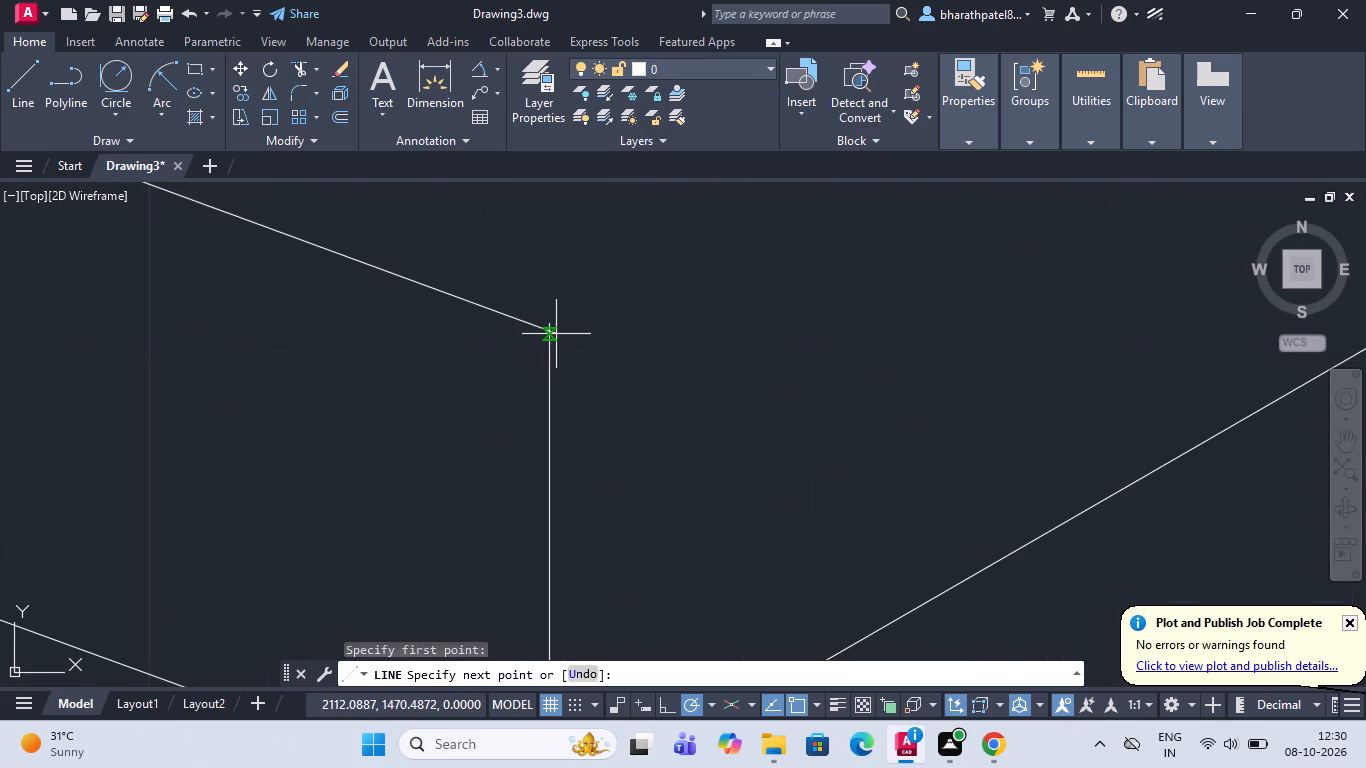
pyautogui.click(557, 323)
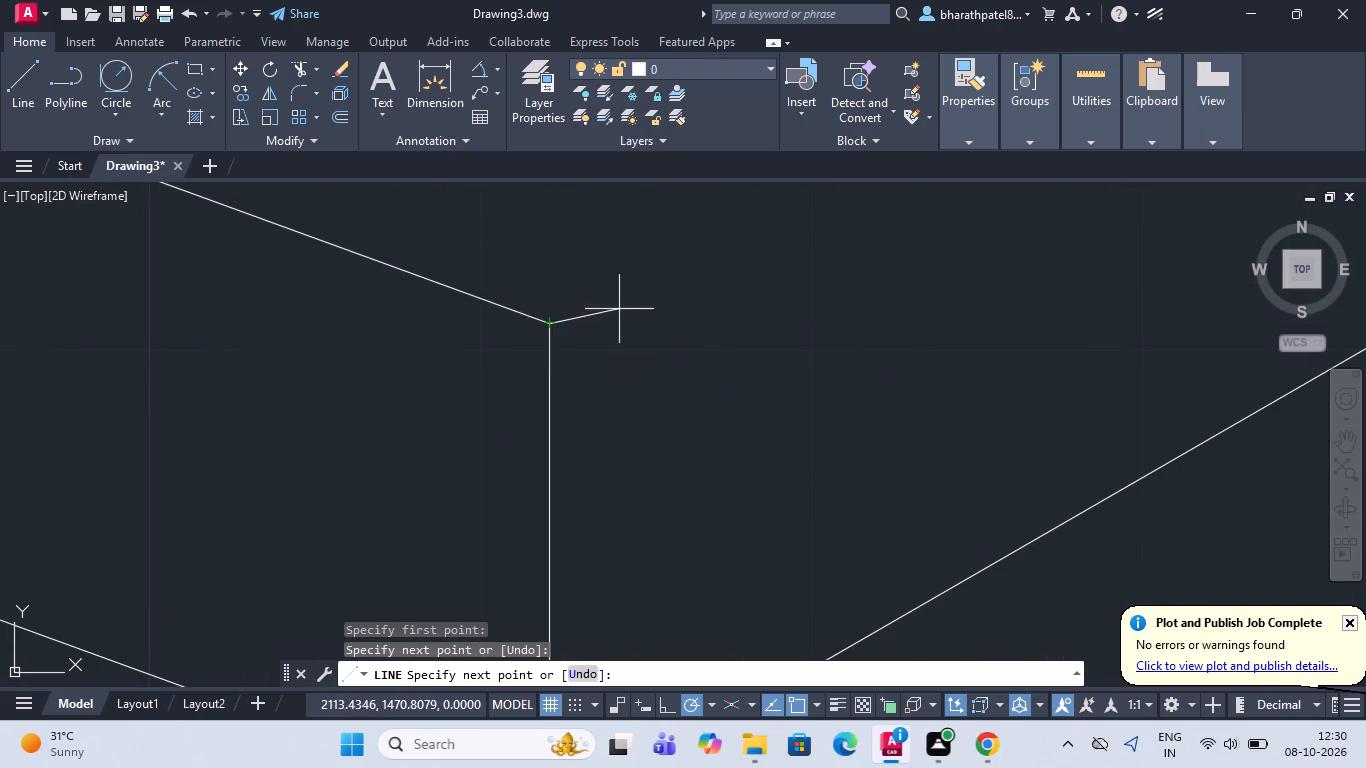
# Continue the line at 30° until it passes beyond the 45-unit vertical line, and end it.
pyautogui.scroll(-7, 618, 319)
pyautogui.scroll(2, 638, 282)
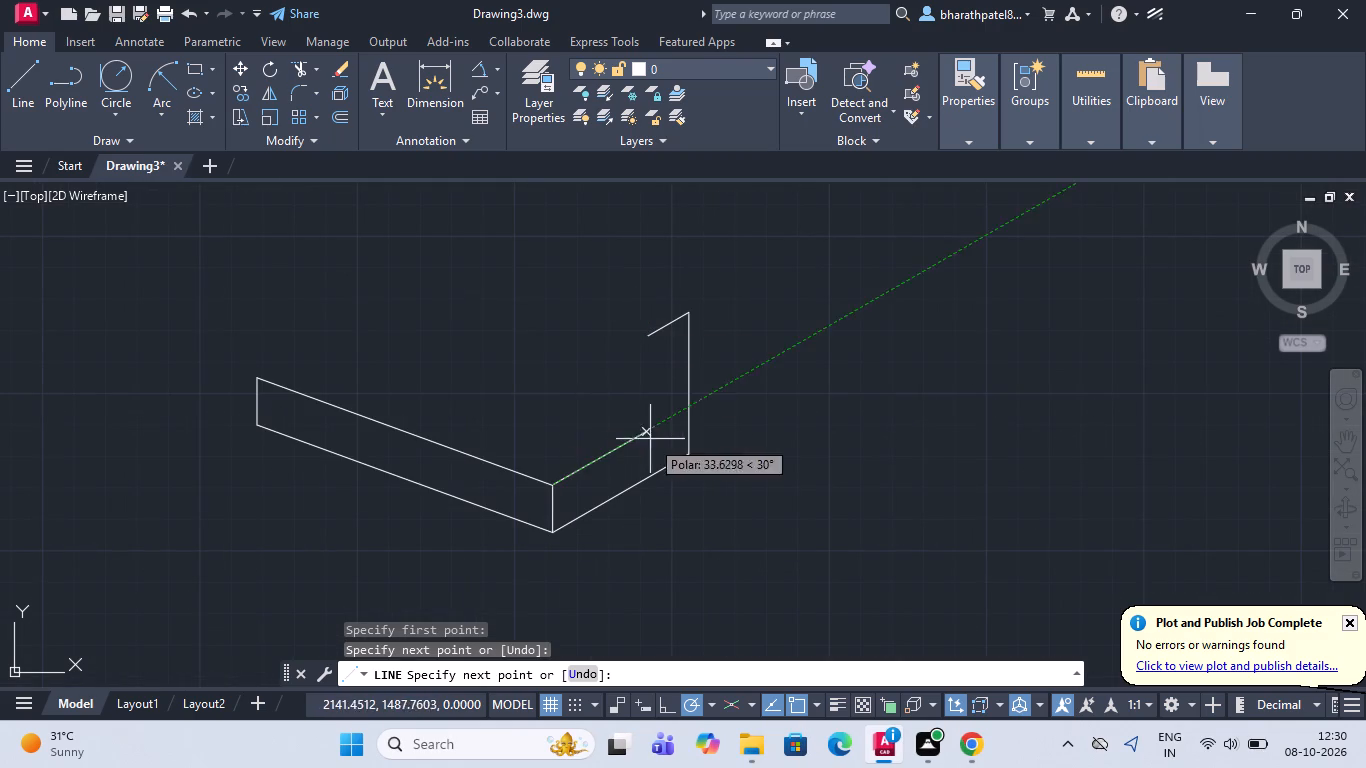
pyautogui.click(725, 396)
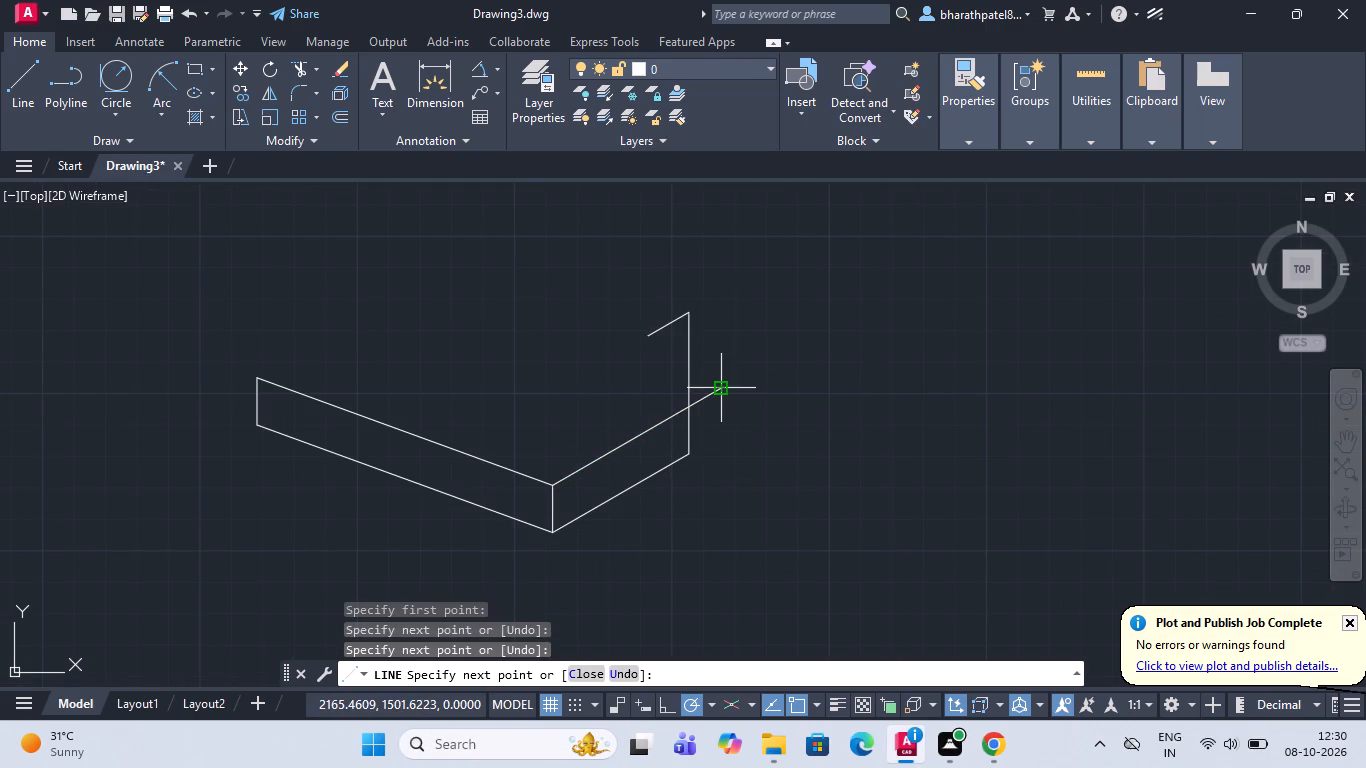
pyautogui.press('Escape')
# Trim the part of the 30° line that overhangs beyond the 45-unit vertical line.
pyautogui.scroll(3, 710, 379)
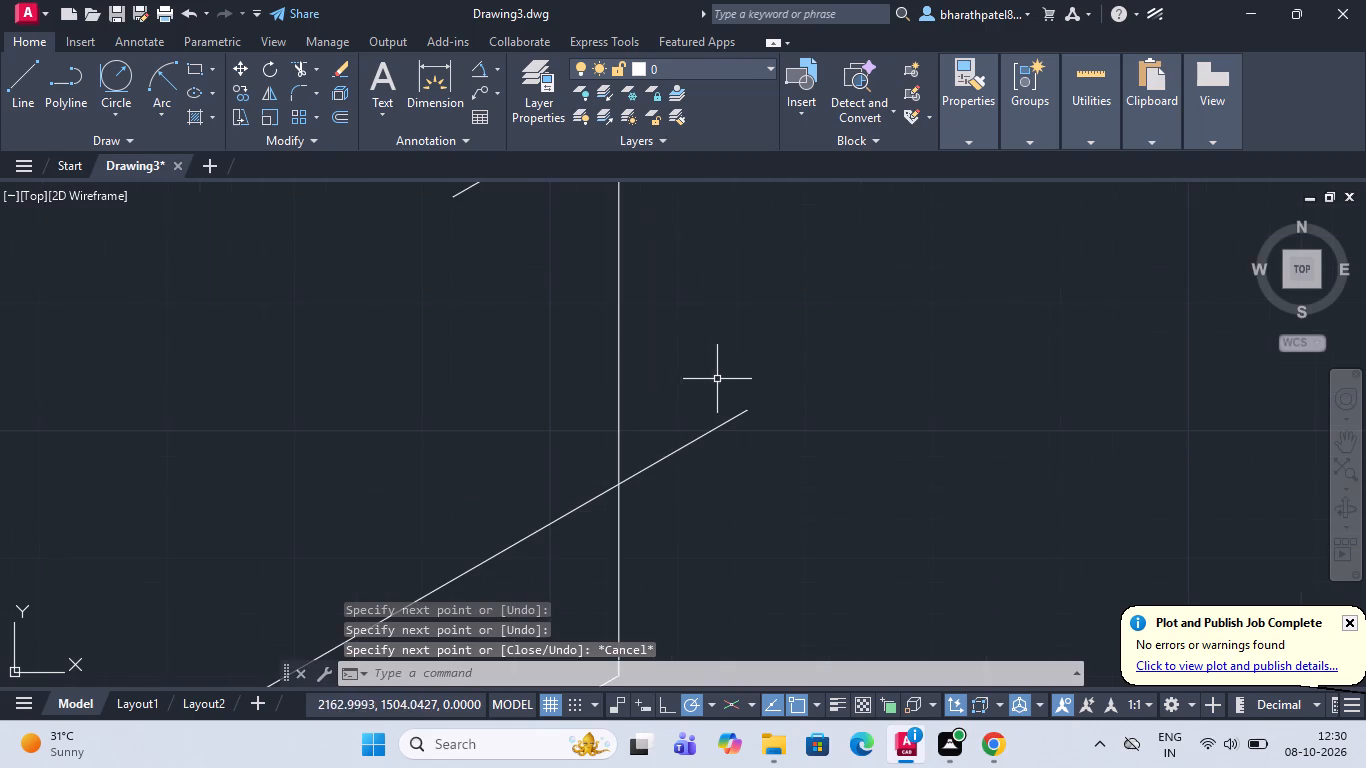
pyautogui.click(309, 71)
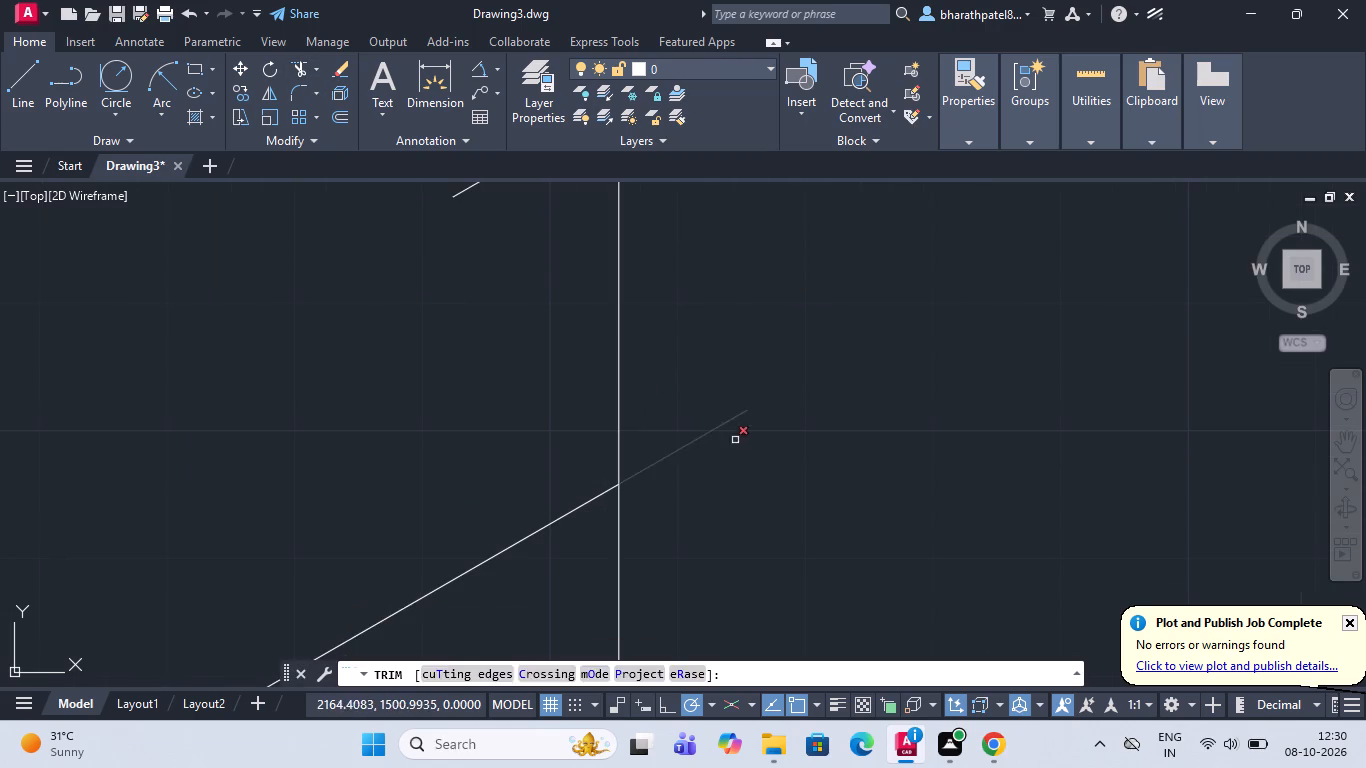
pyautogui.click(686, 382)
pyautogui.click(695, 471)
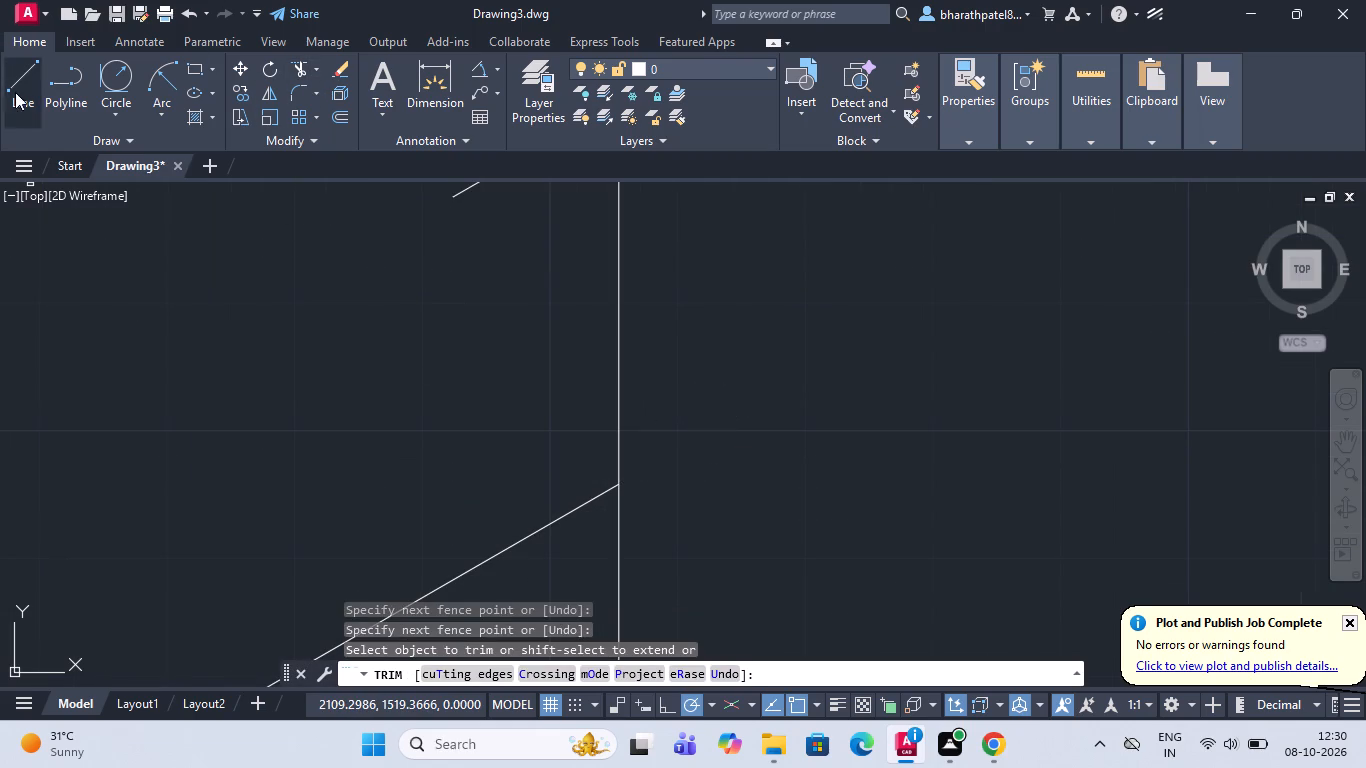
# Draw a 15-unit line upward at 90° from the bottom end of the 45-unit vertical line.
pyautogui.click(16, 93)
pyautogui.scroll(-2, 581, 345)
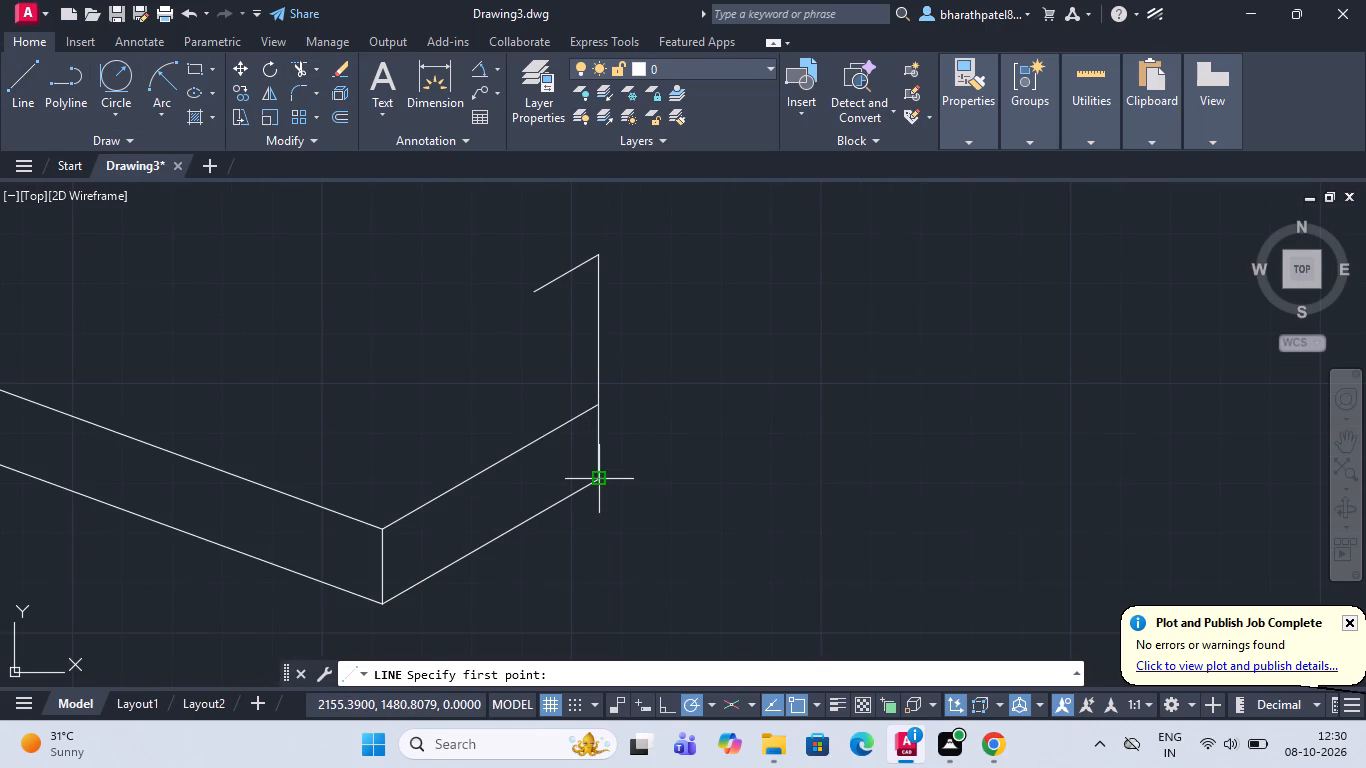
pyautogui.click(598, 474)
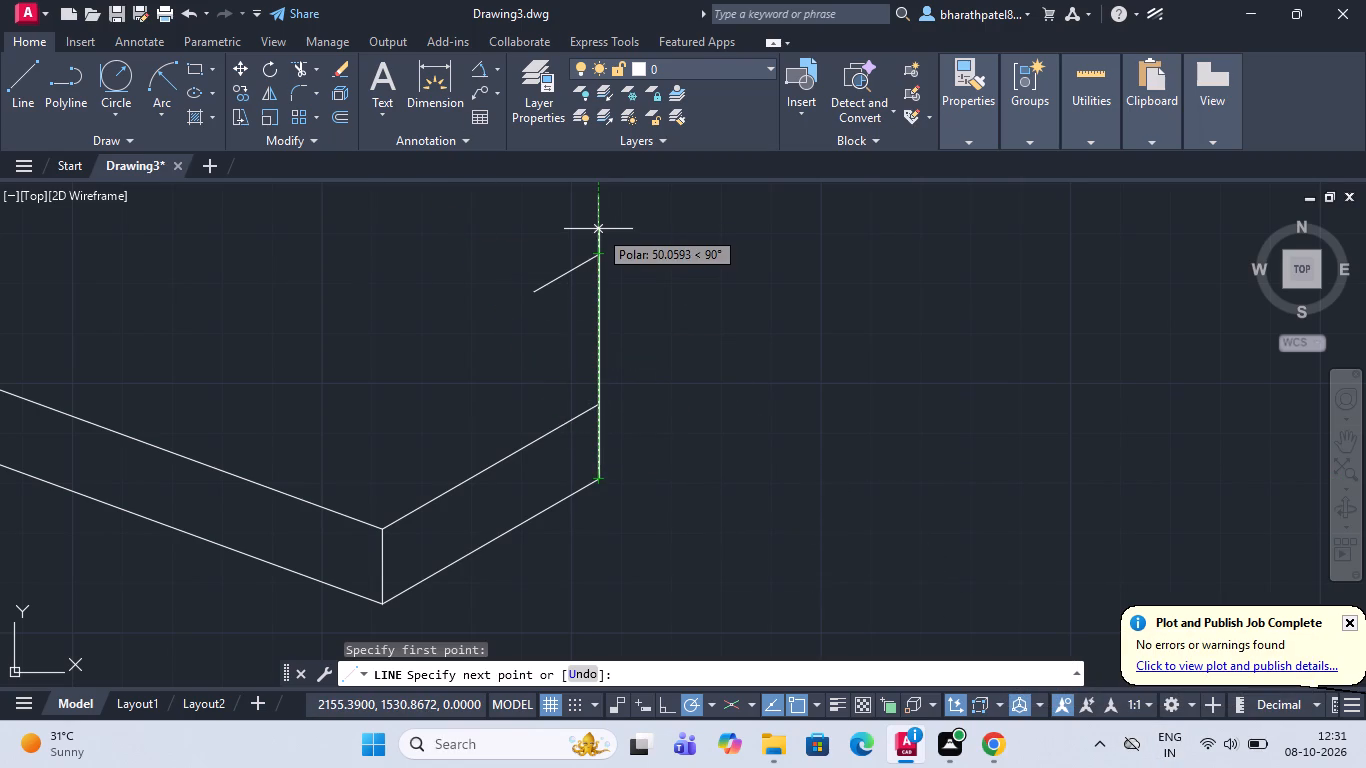
pyautogui.write('15')
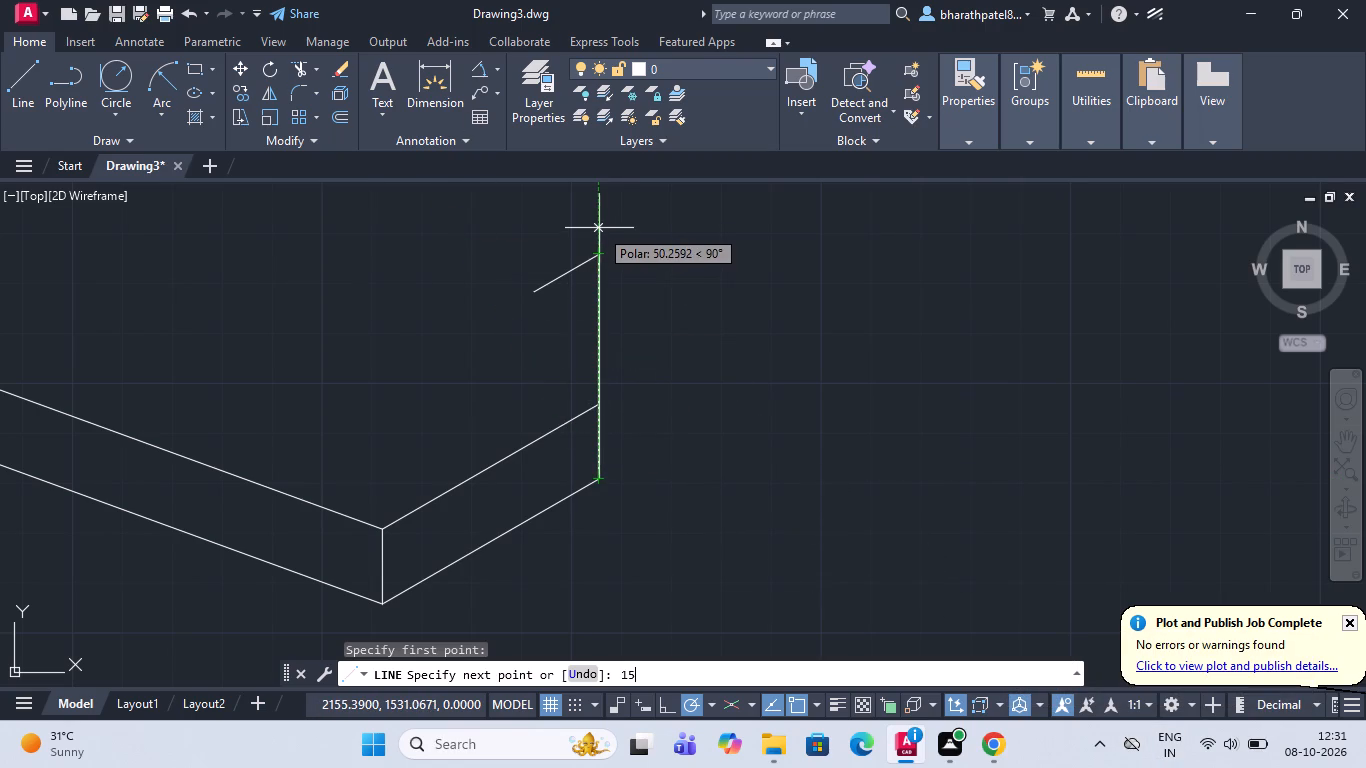
pyautogui.press('Return')
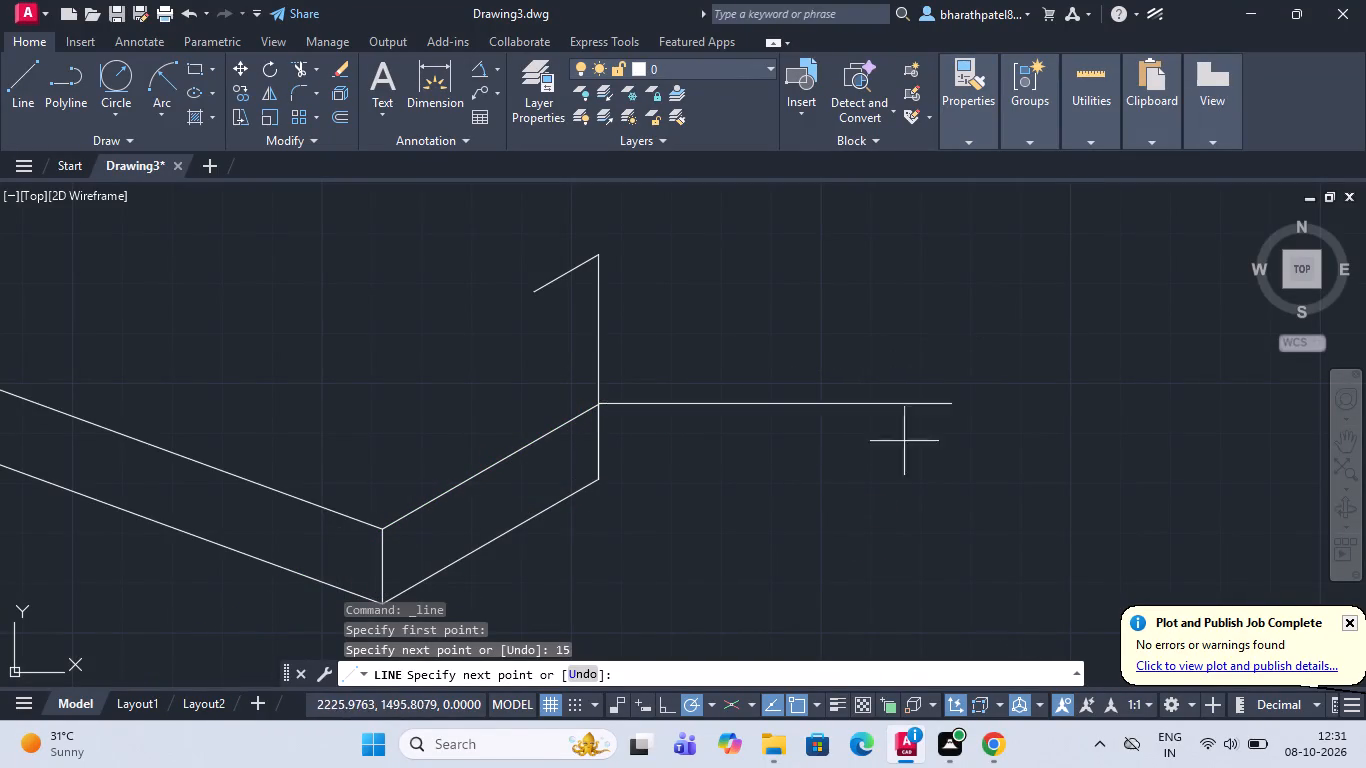
pyautogui.scroll(3, 587, 355)
pyautogui.scroll(-4, 593, 350)
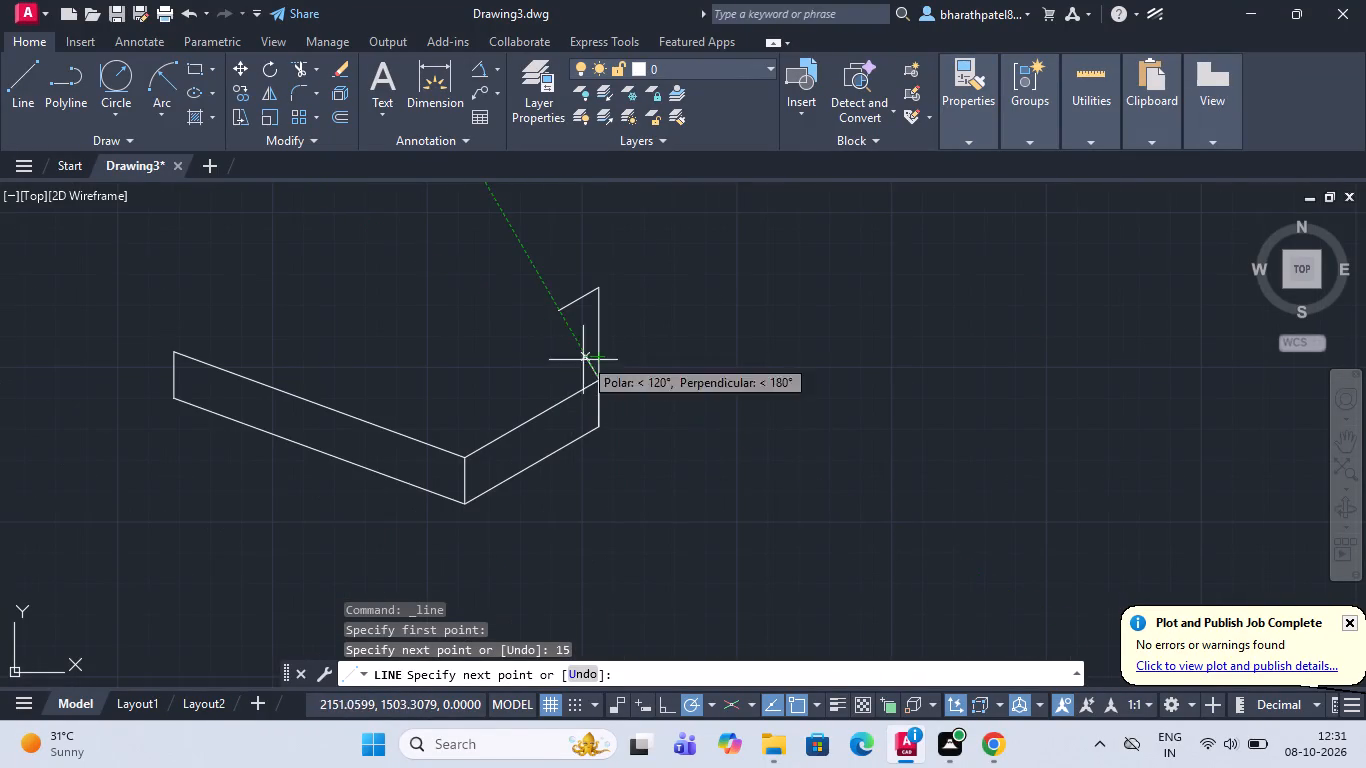
# End the line at the top of the 15-unit vertical.
pyautogui.scroll(5, 599, 390)
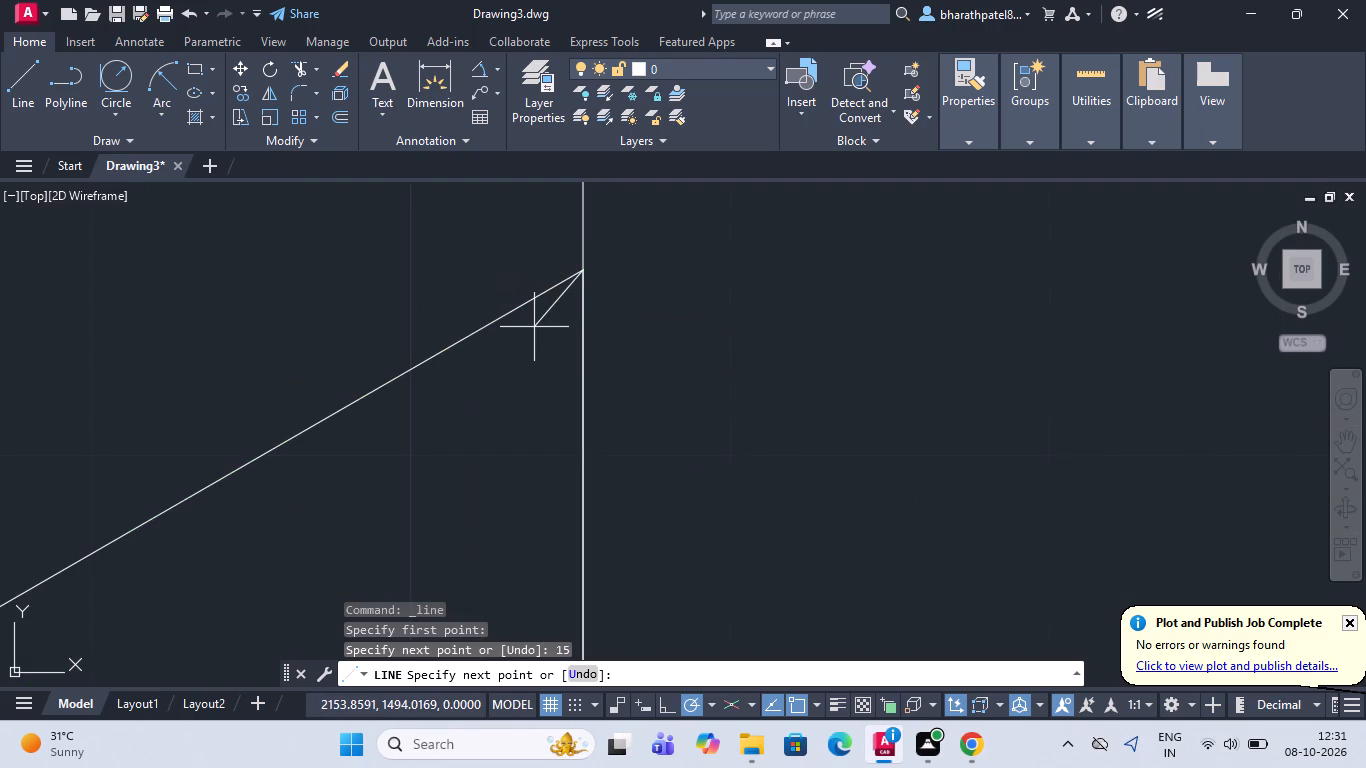
pyautogui.press('Escape')
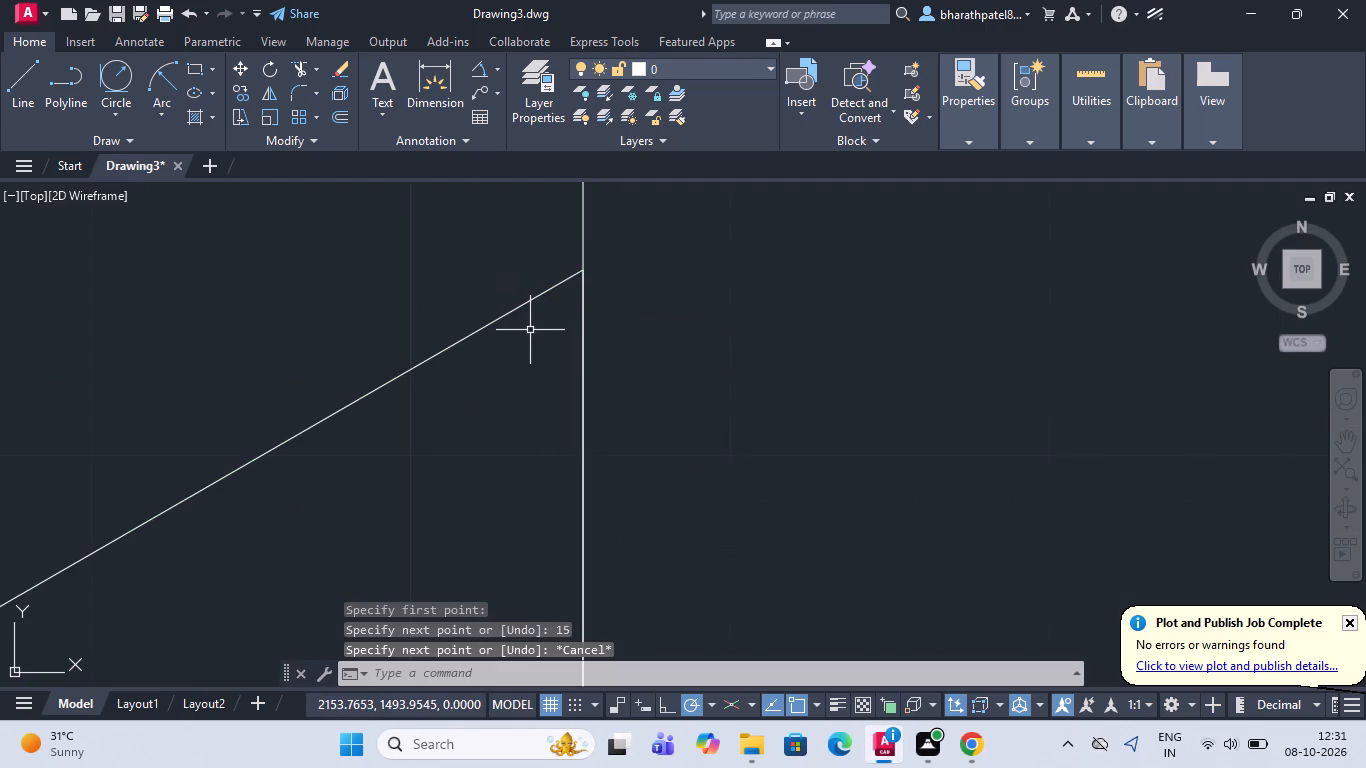
pyautogui.scroll(-1, 534, 339)
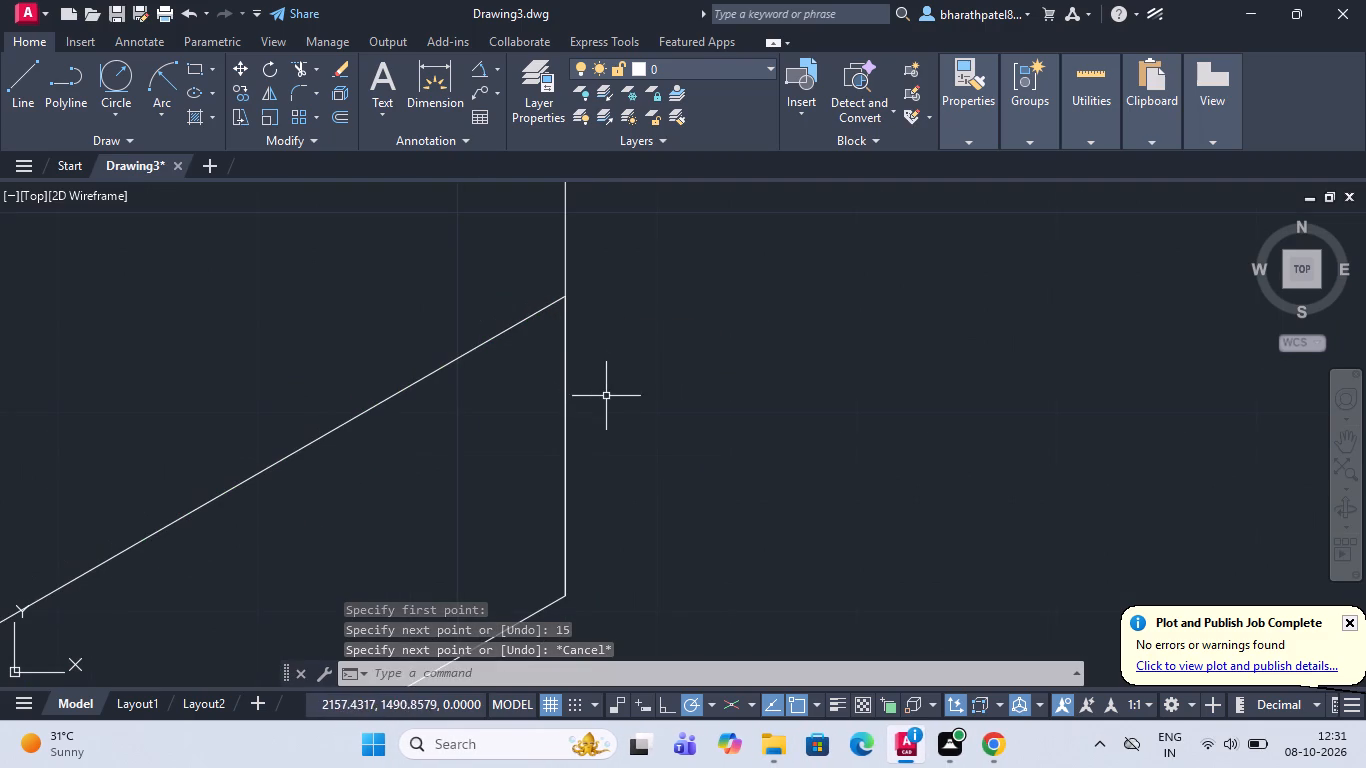
pyautogui.scroll(-4, 615, 376)
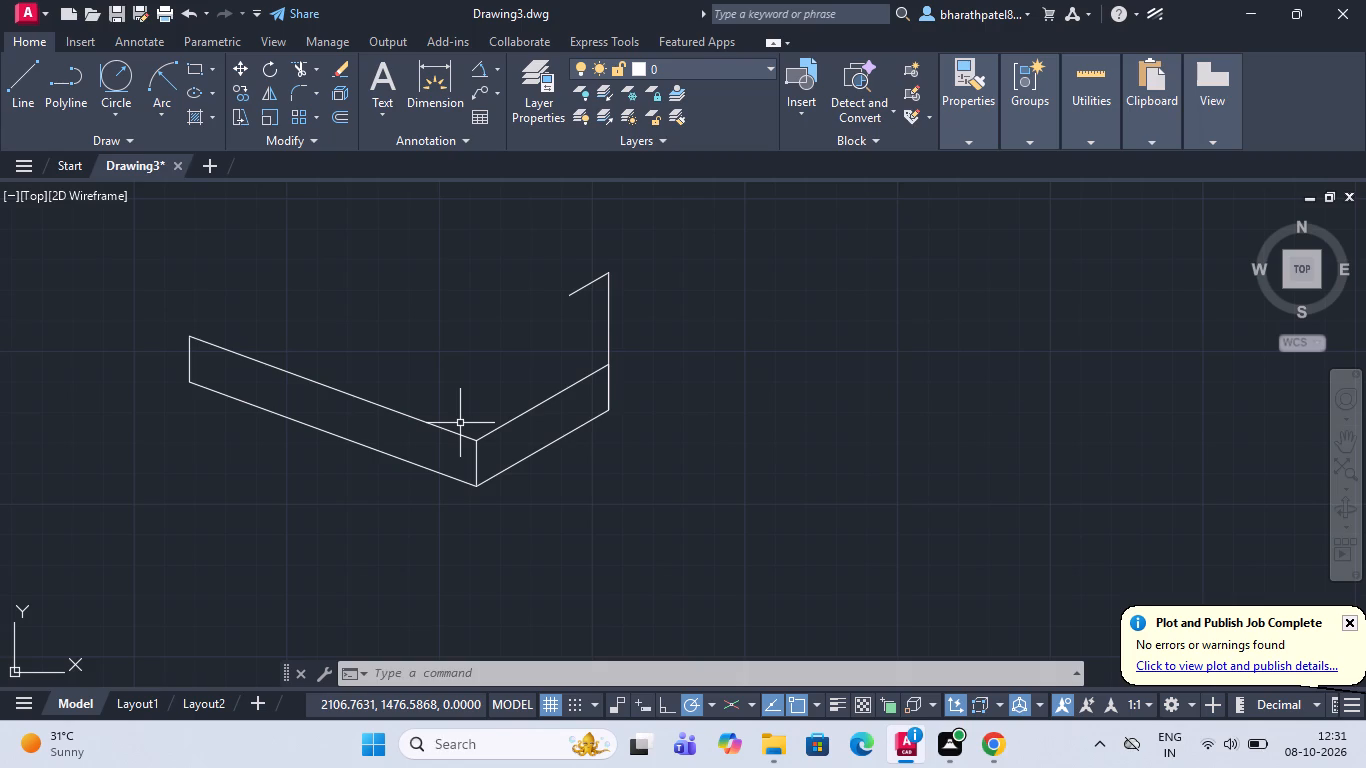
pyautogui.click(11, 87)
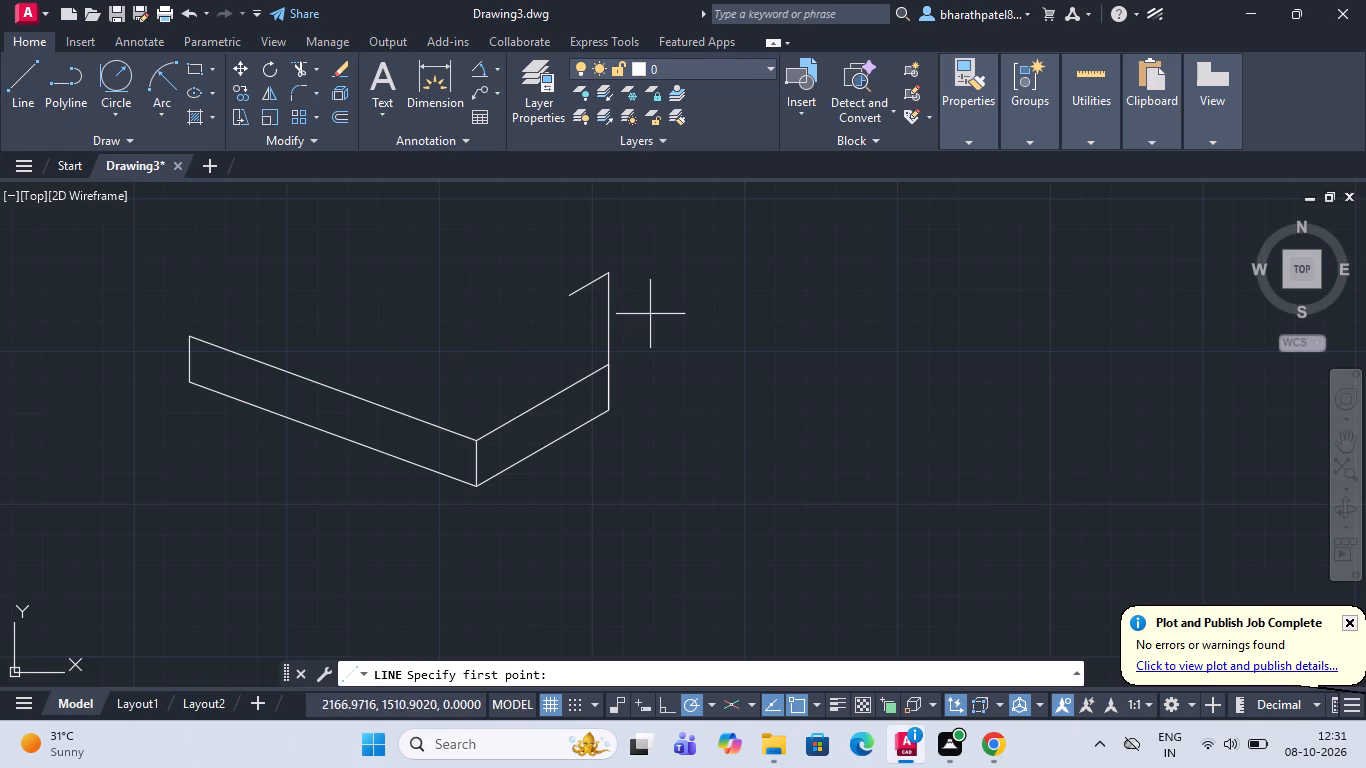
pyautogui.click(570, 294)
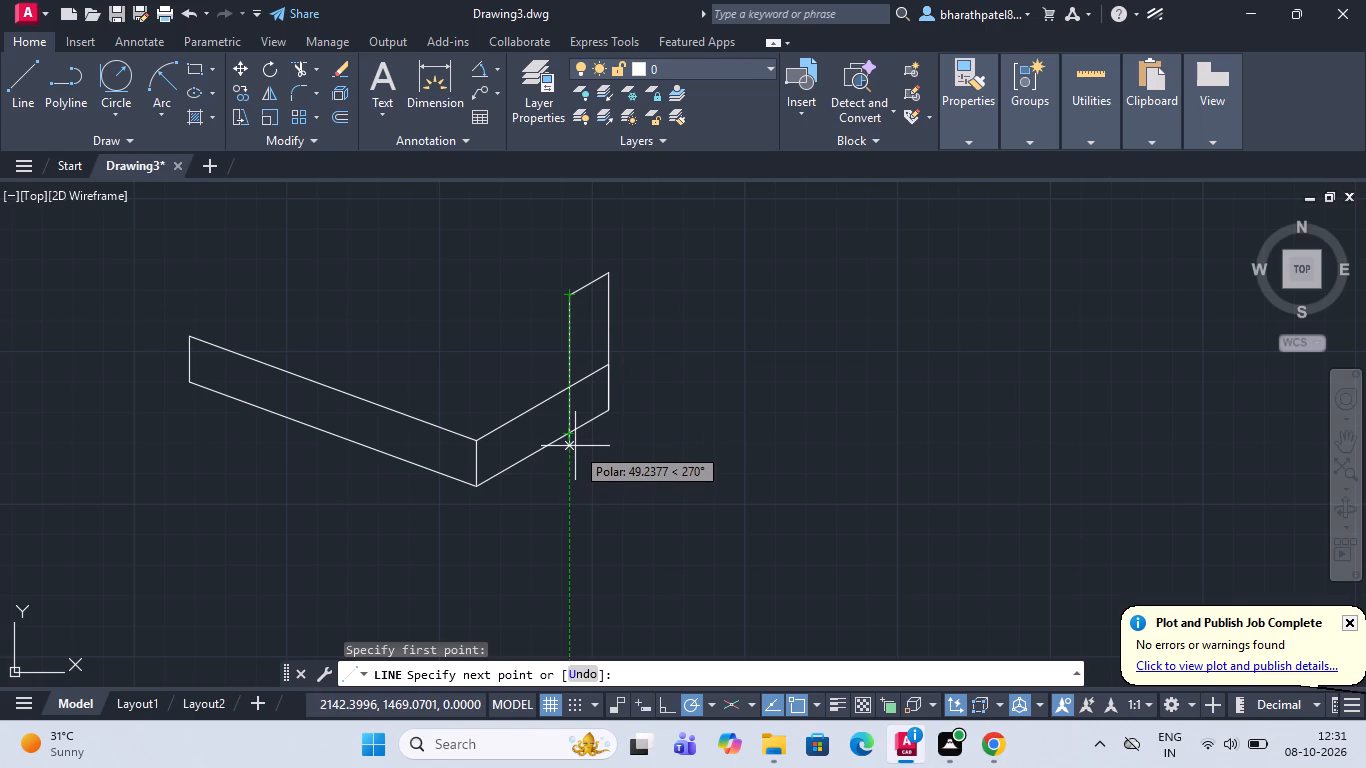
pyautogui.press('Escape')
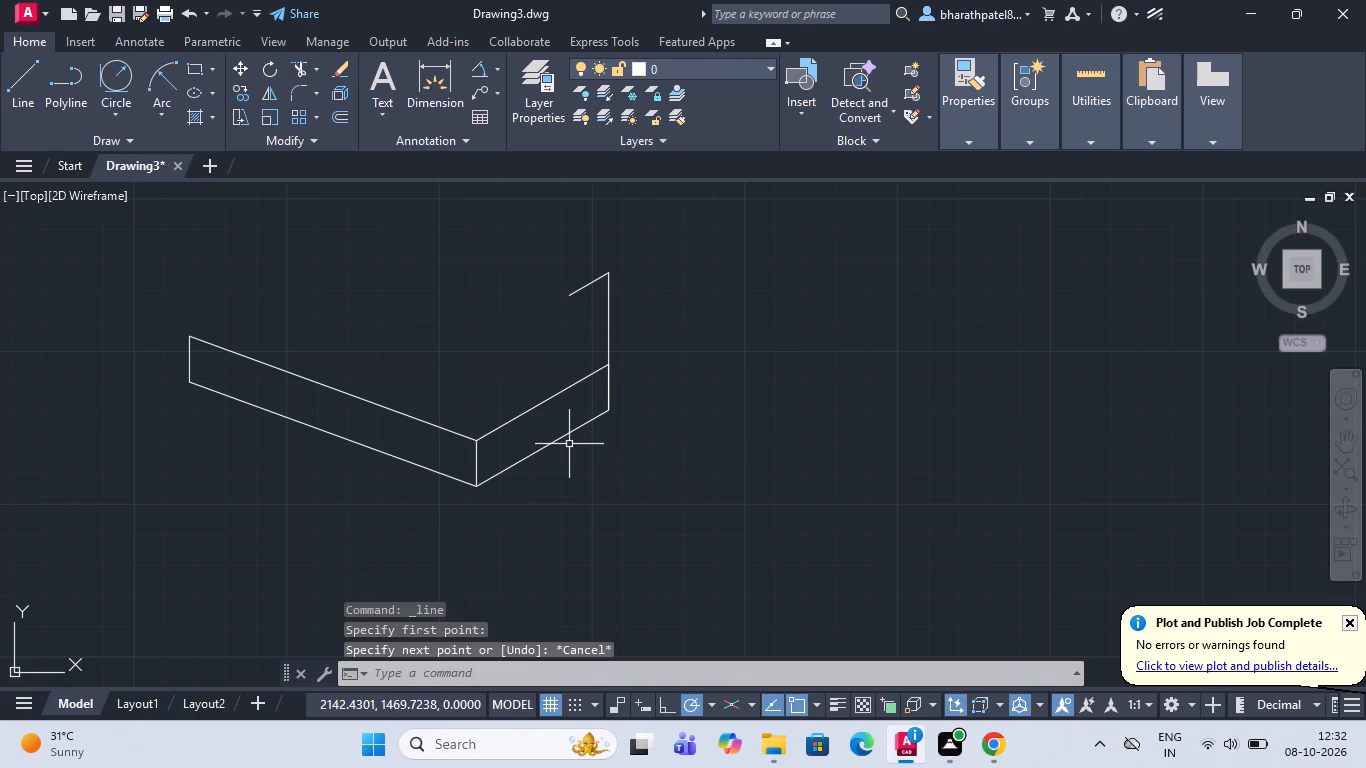
# Draw a 15-unit line from the 15-unit vertical's top back along the 30° edge, continuing vertically up to the short slanted line's free end.
pyautogui.click(5, 86)
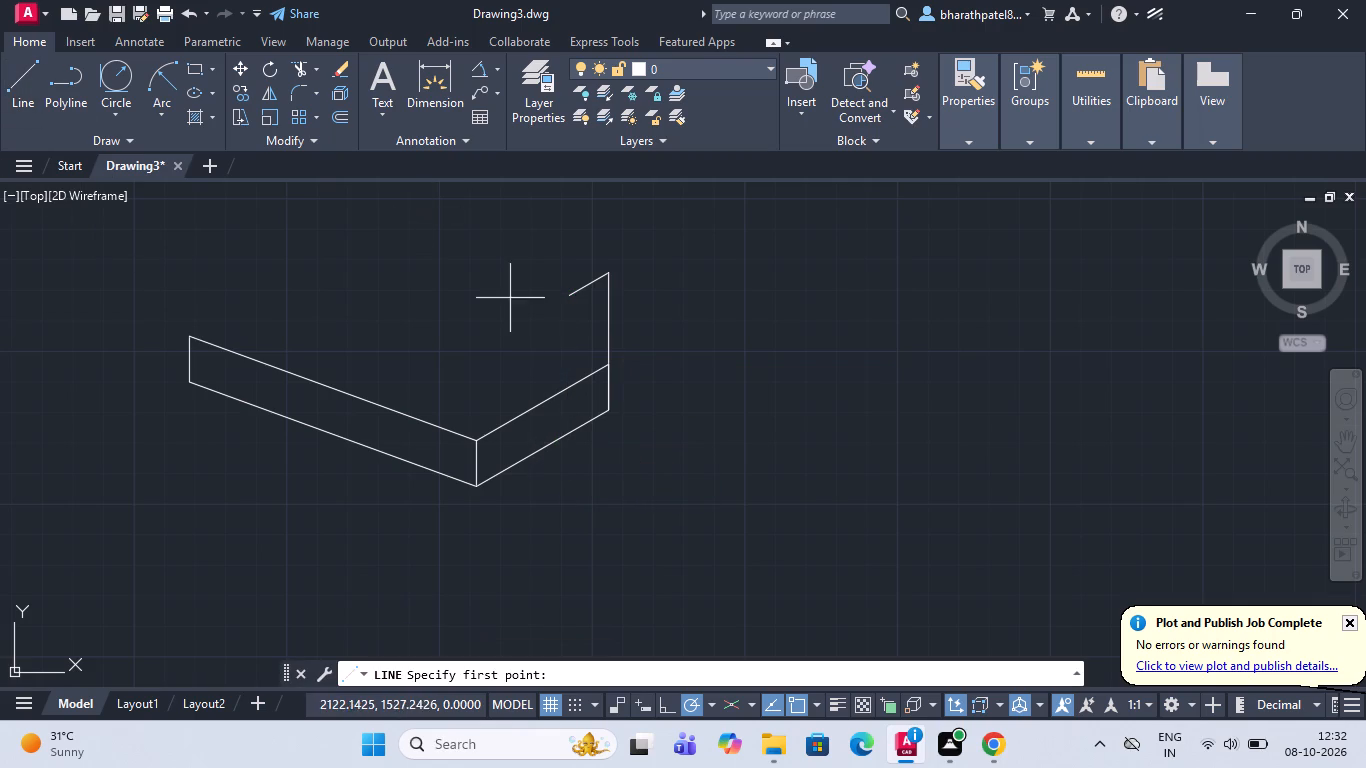
pyautogui.scroll(3, 599, 369)
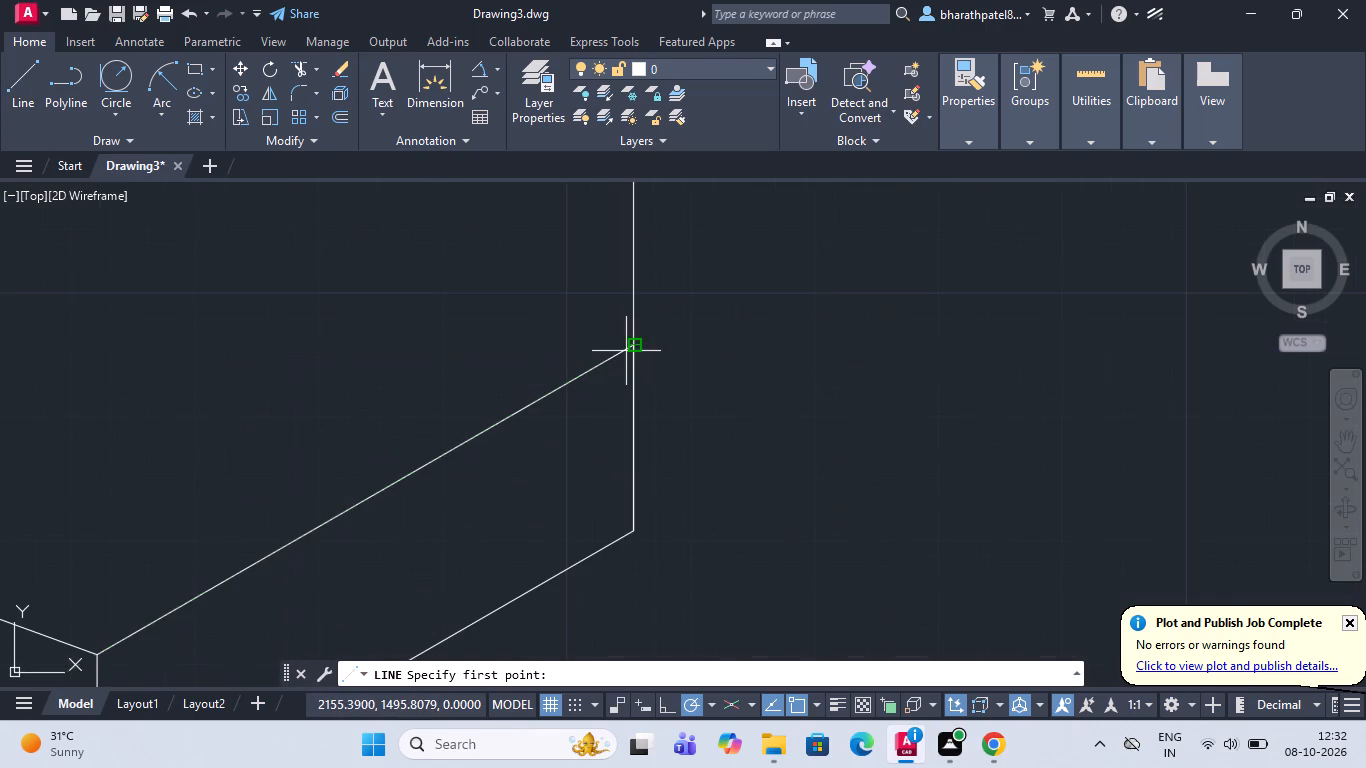
pyautogui.click(636, 343)
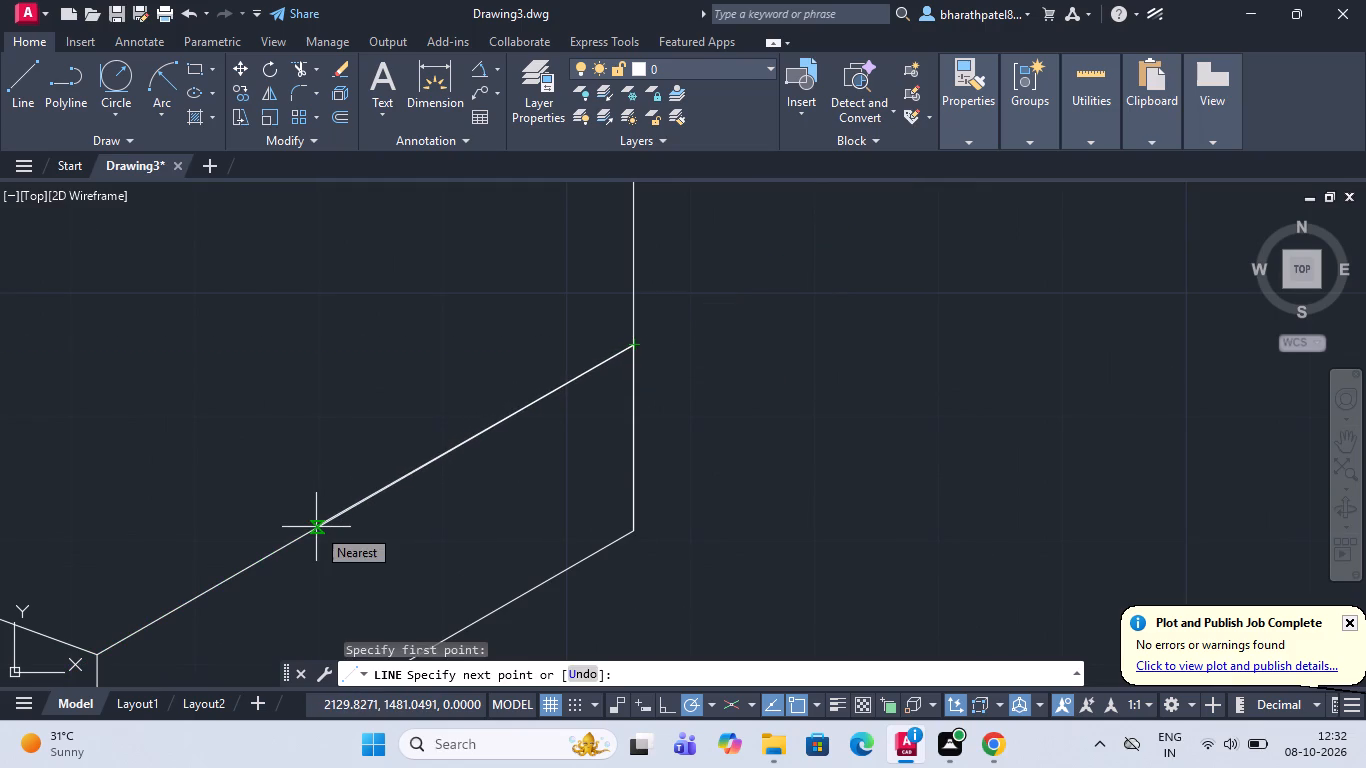
pyautogui.write('15')
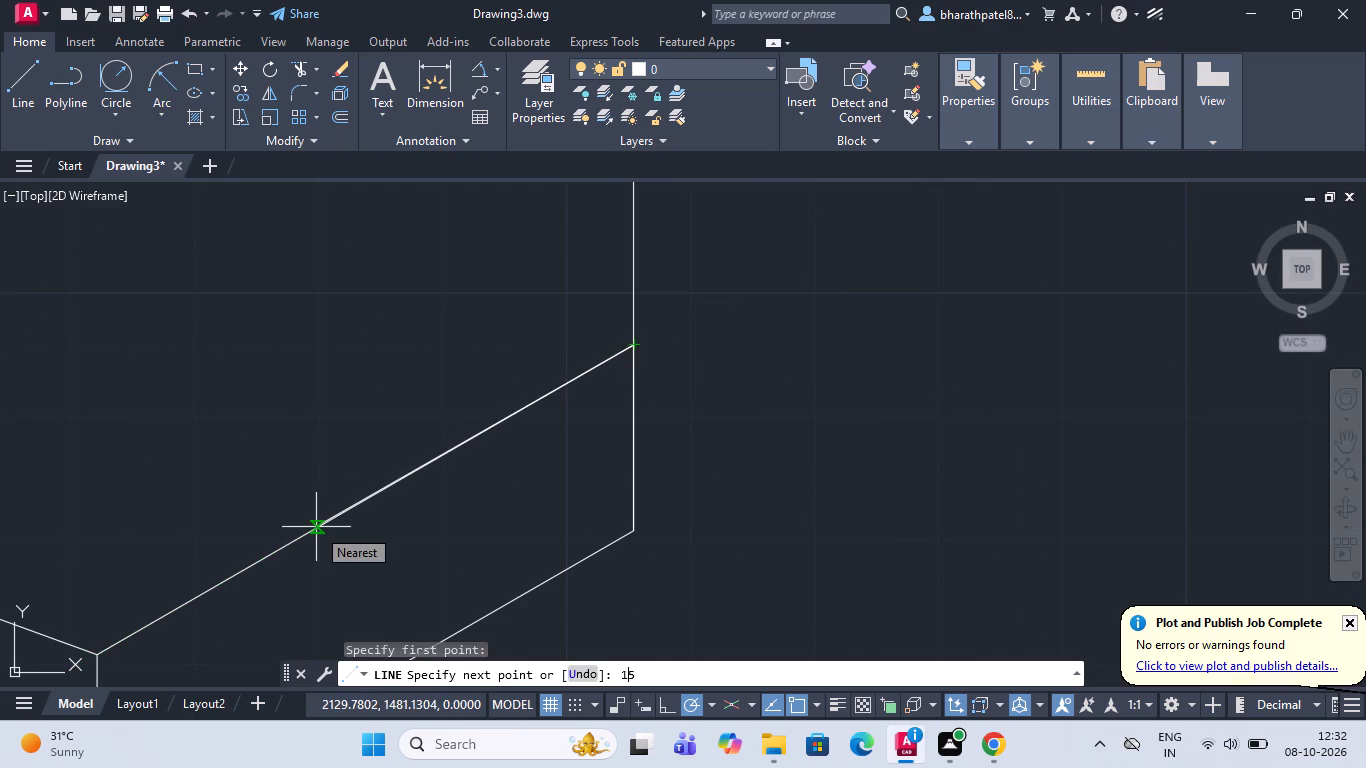
pyautogui.press('Return')
pyautogui.scroll(-2, 495, 402)
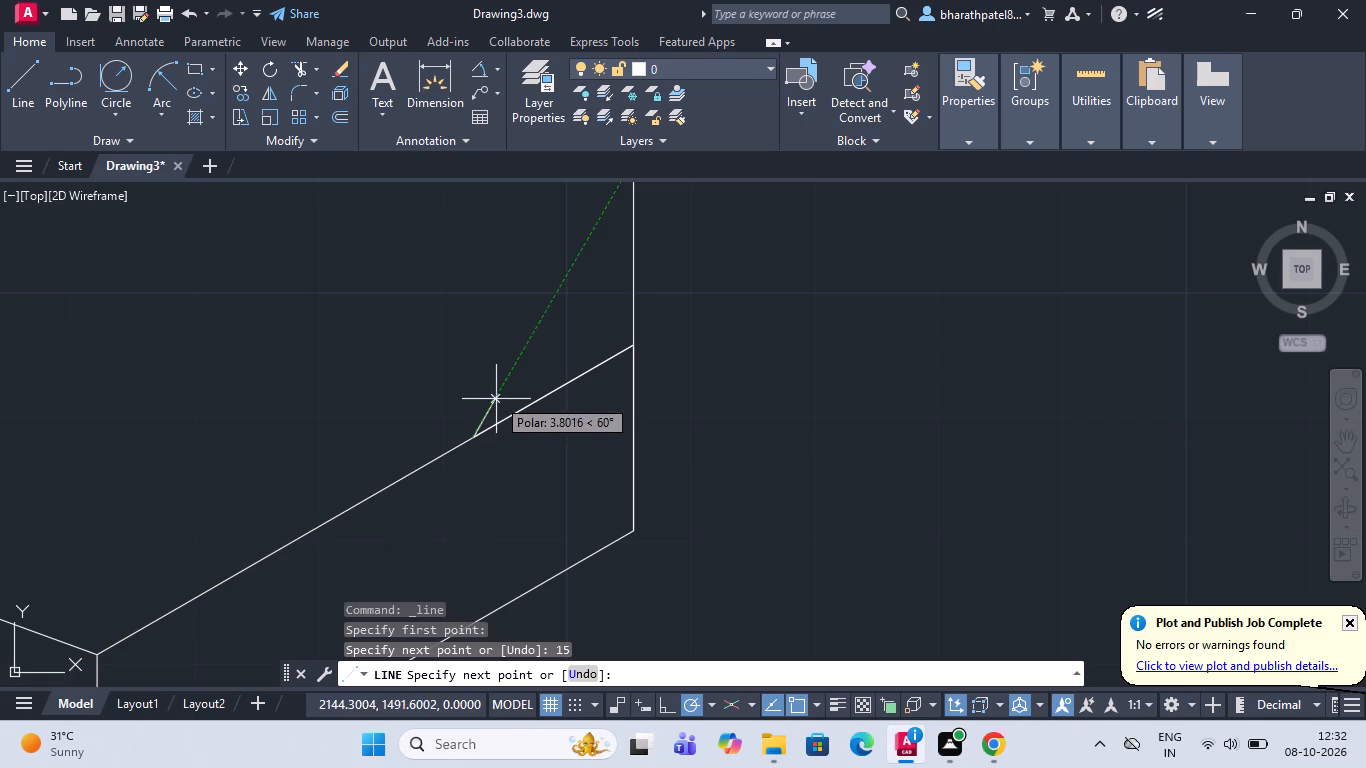
pyautogui.scroll(-2, 488, 428)
pyautogui.scroll(2, 475, 354)
pyautogui.click(493, 318)
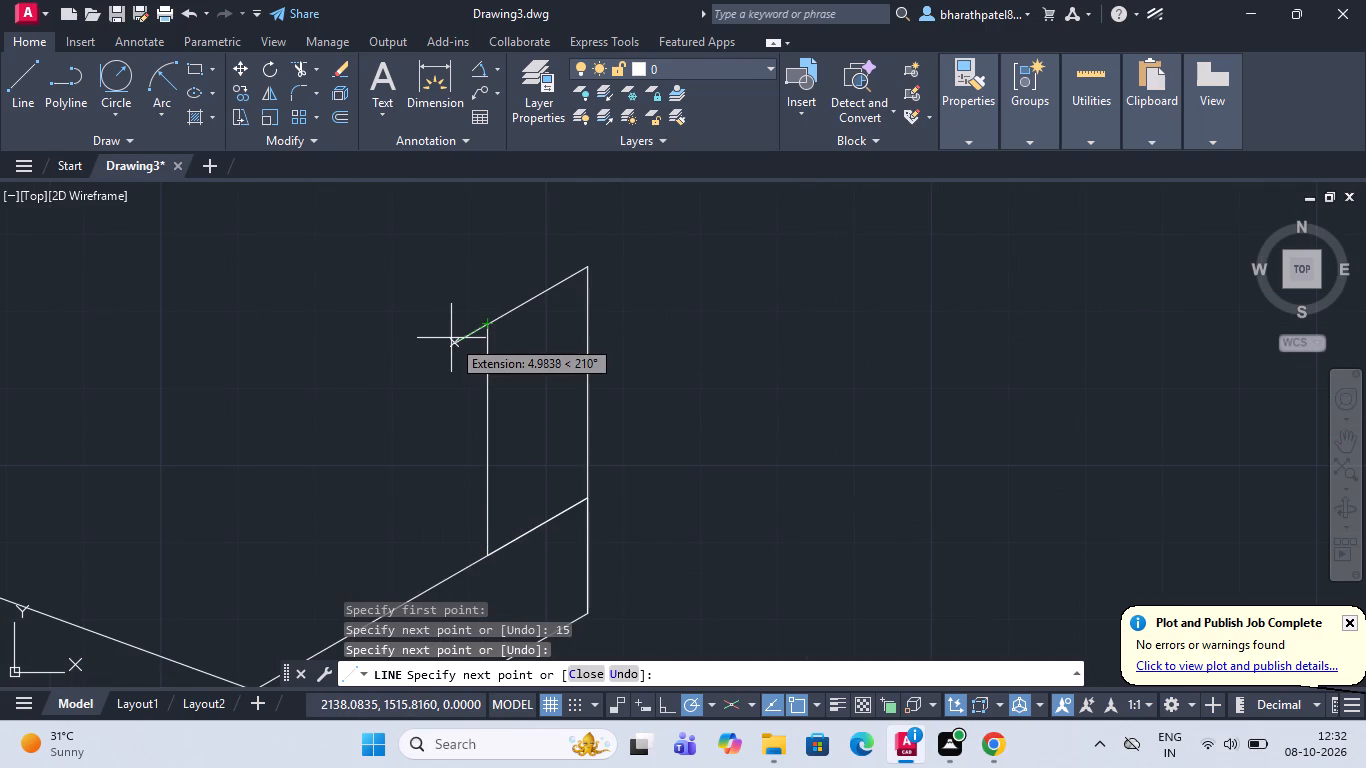
pyautogui.press('Escape')
# Trim away the overlapping pieces of the 30° edge between the inner and outer vertical lines.
pyautogui.scroll(-3, 427, 345)
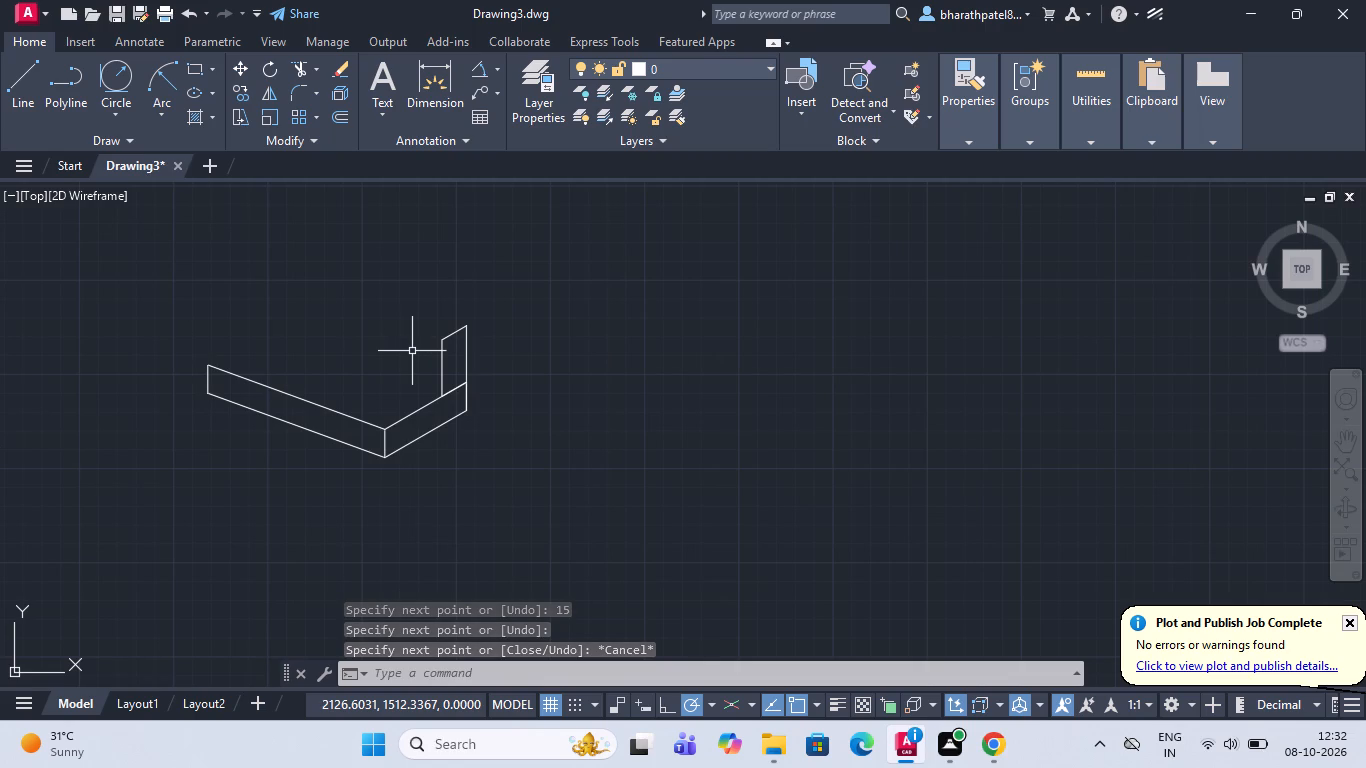
pyautogui.scroll(-2, 424, 347)
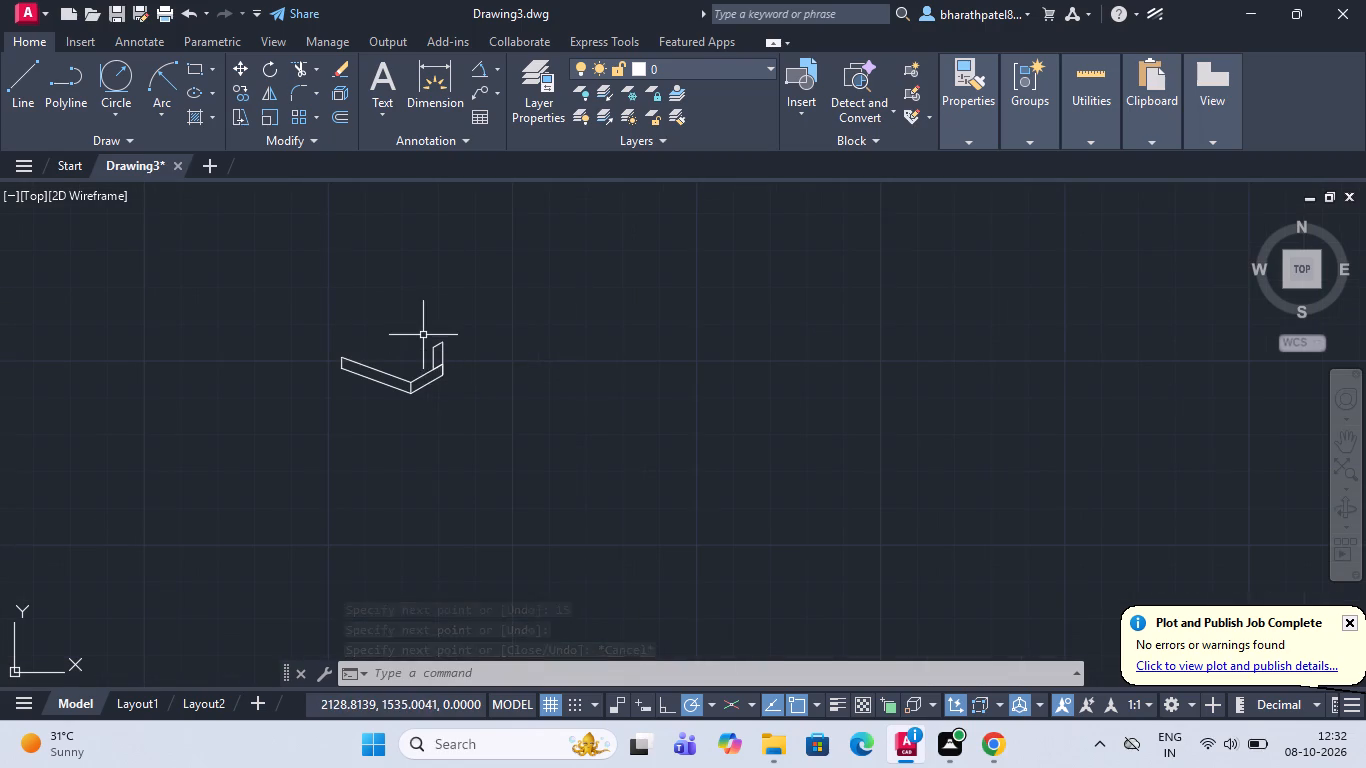
pyautogui.scroll(2, 423, 335)
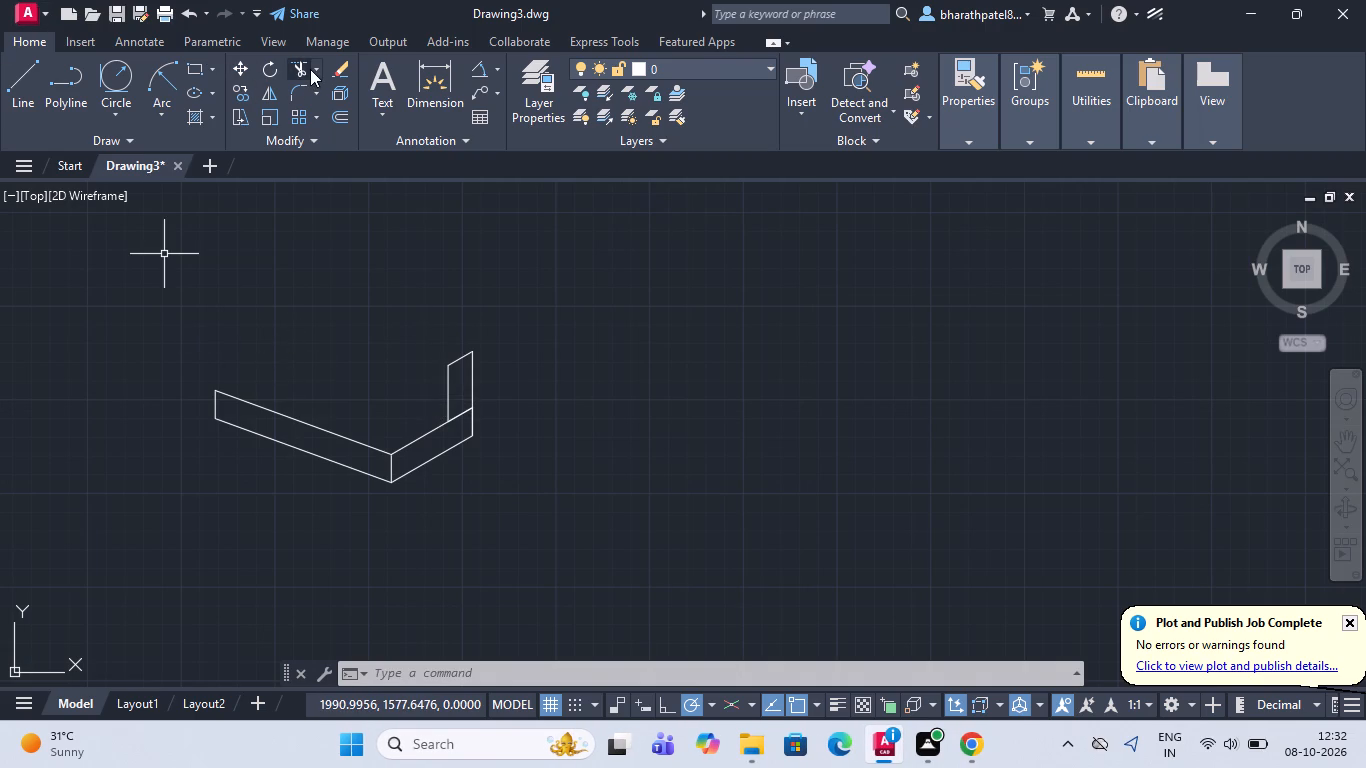
pyautogui.click(310, 69)
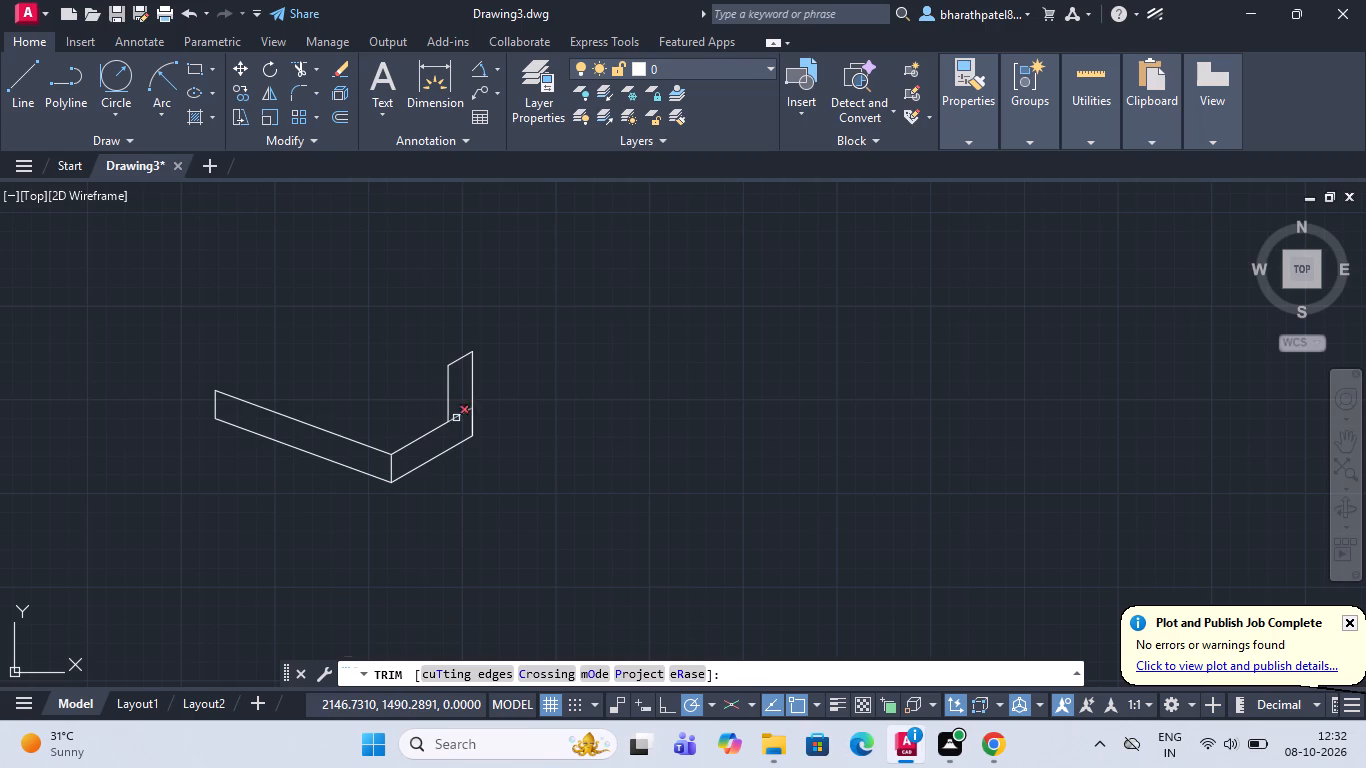
pyautogui.click(456, 418)
pyautogui.click(456, 418)
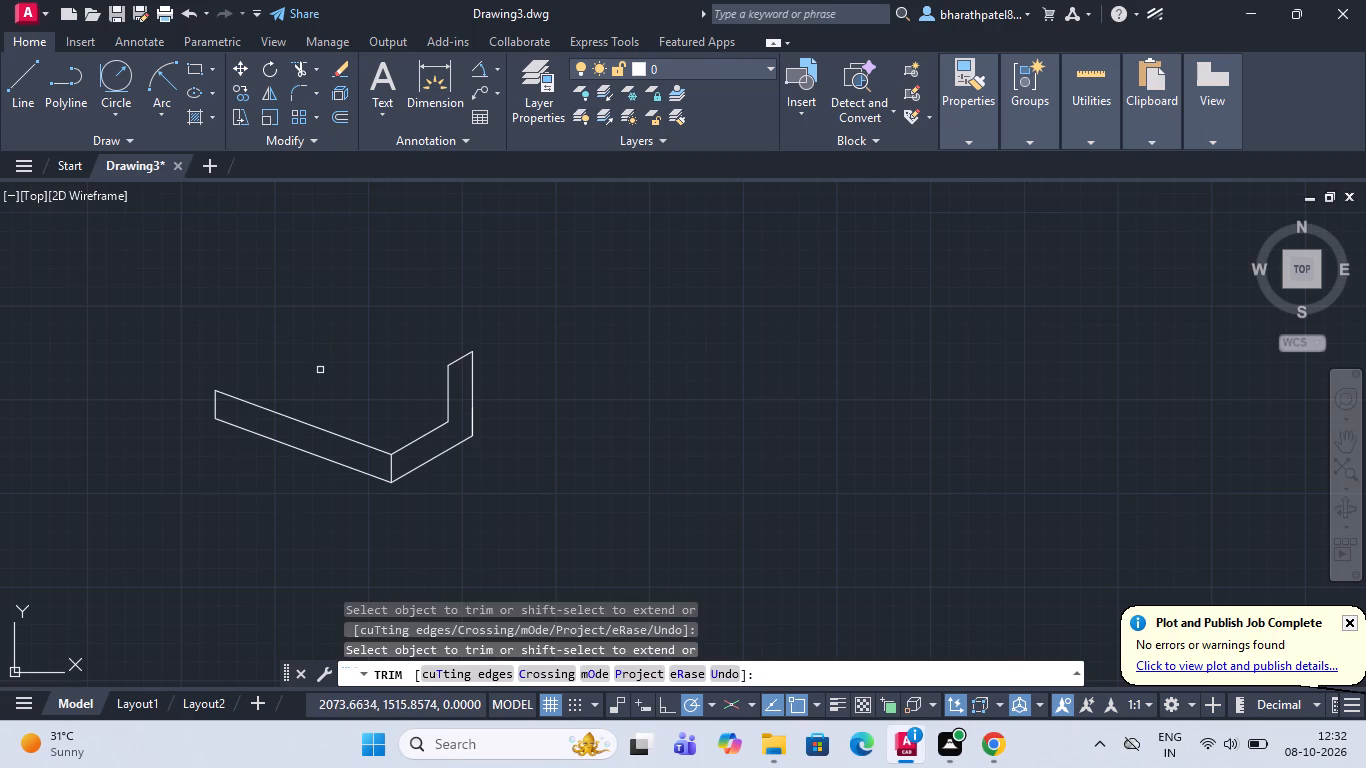
# Draw a vertical line upward from the midpoint of the long base face's upper edge, ending above the rest of the part.
pyautogui.scroll(-1, 1106, 357)
pyautogui.scroll(1, 677, 350)
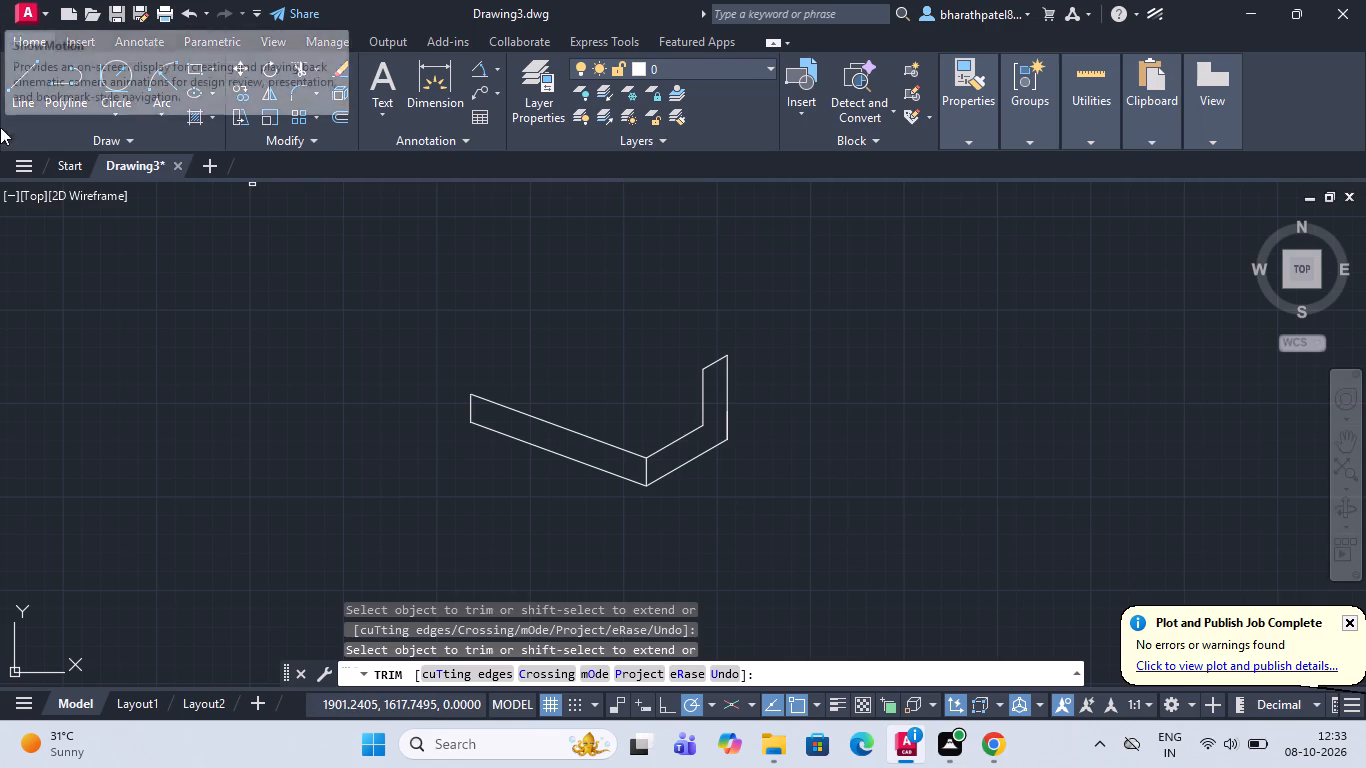
pyautogui.click(26, 85)
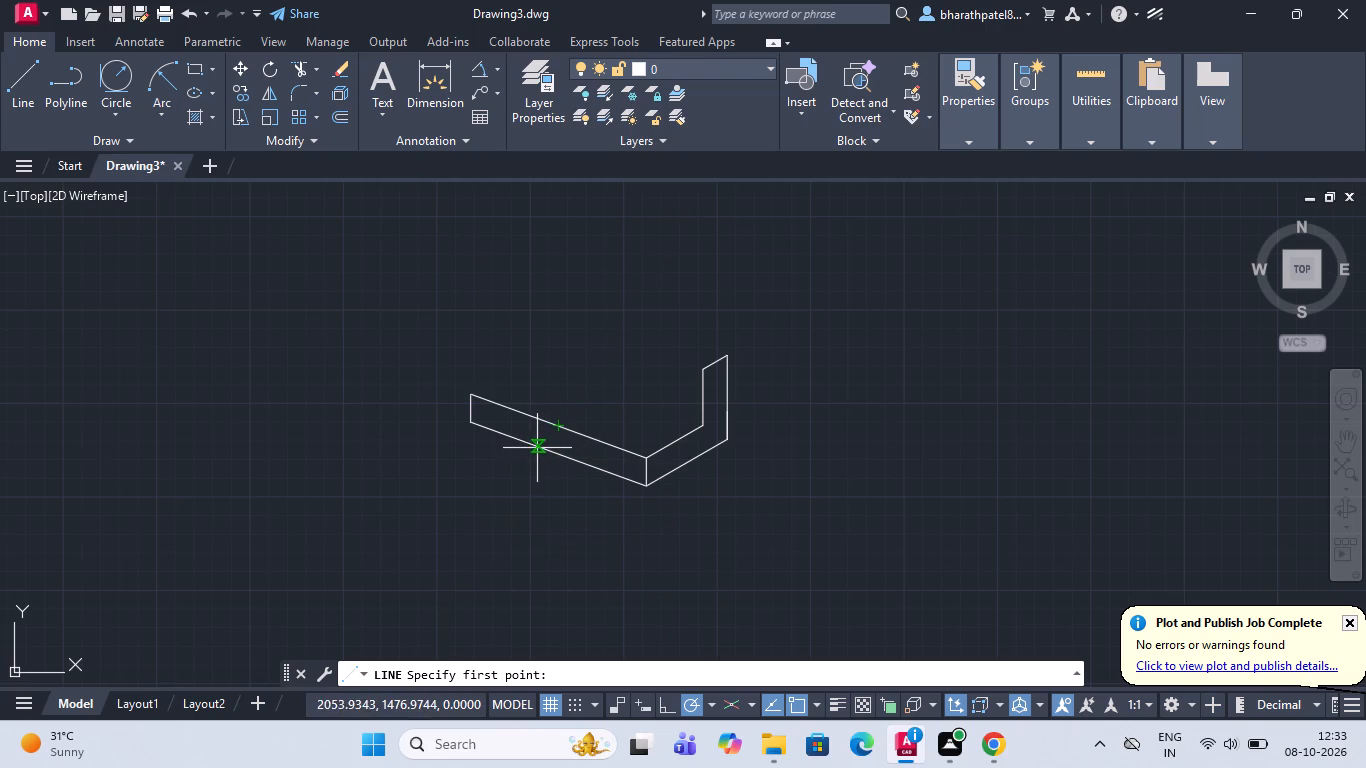
pyautogui.click(561, 425)
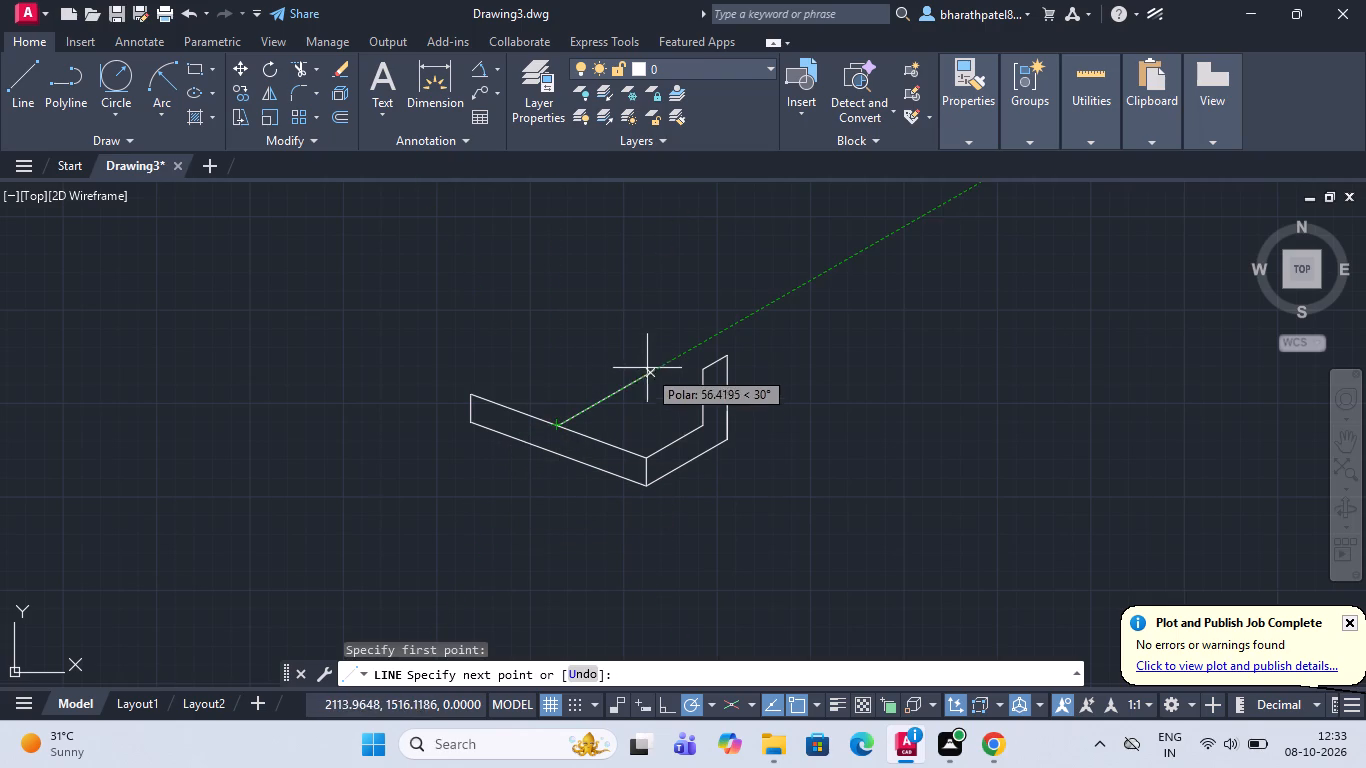
pyautogui.click(563, 281)
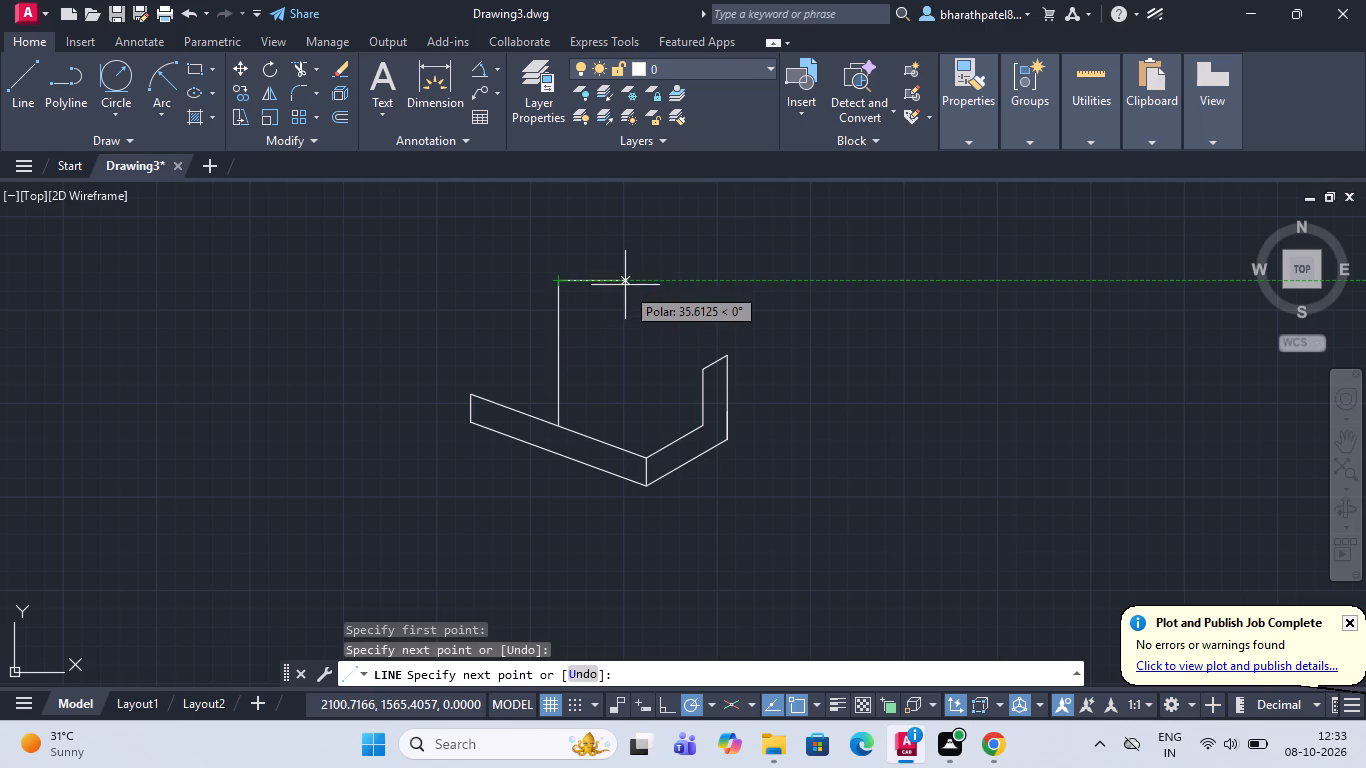
pyautogui.press('Escape')
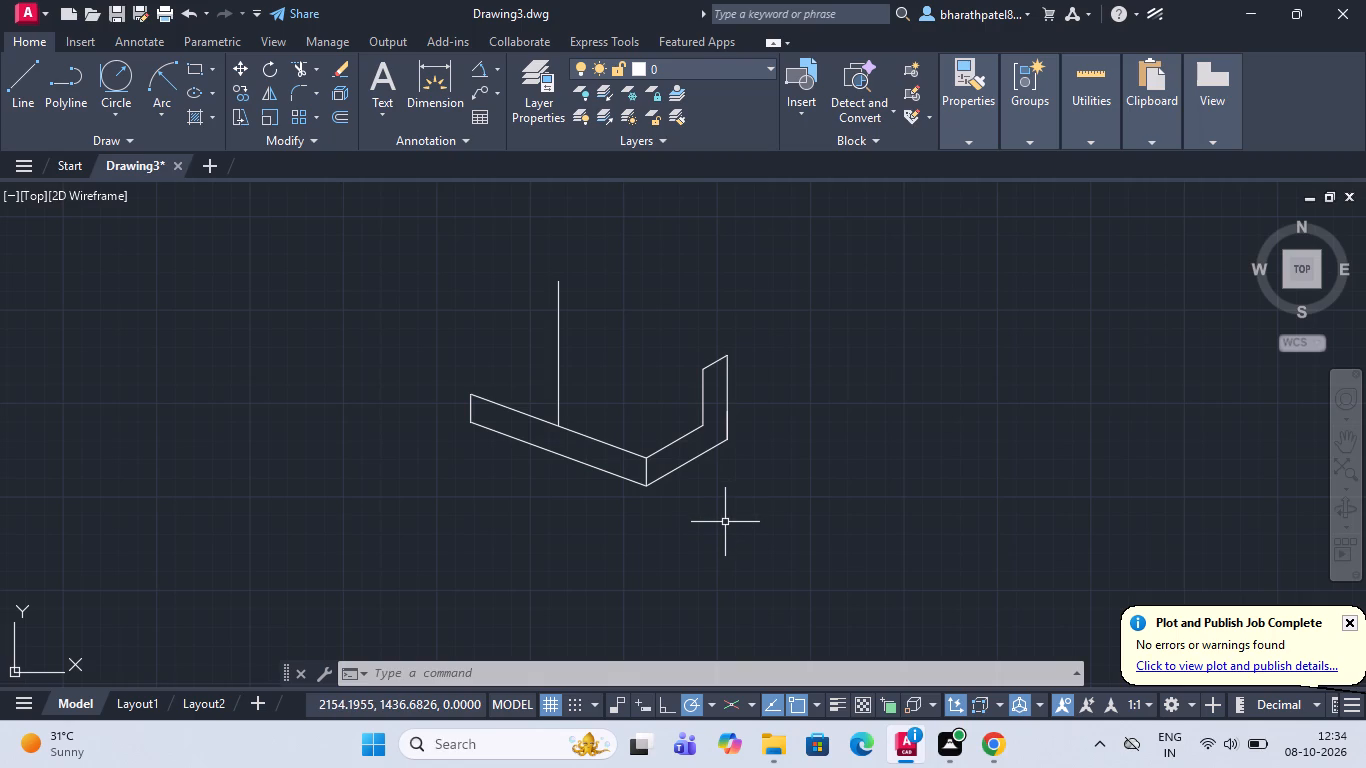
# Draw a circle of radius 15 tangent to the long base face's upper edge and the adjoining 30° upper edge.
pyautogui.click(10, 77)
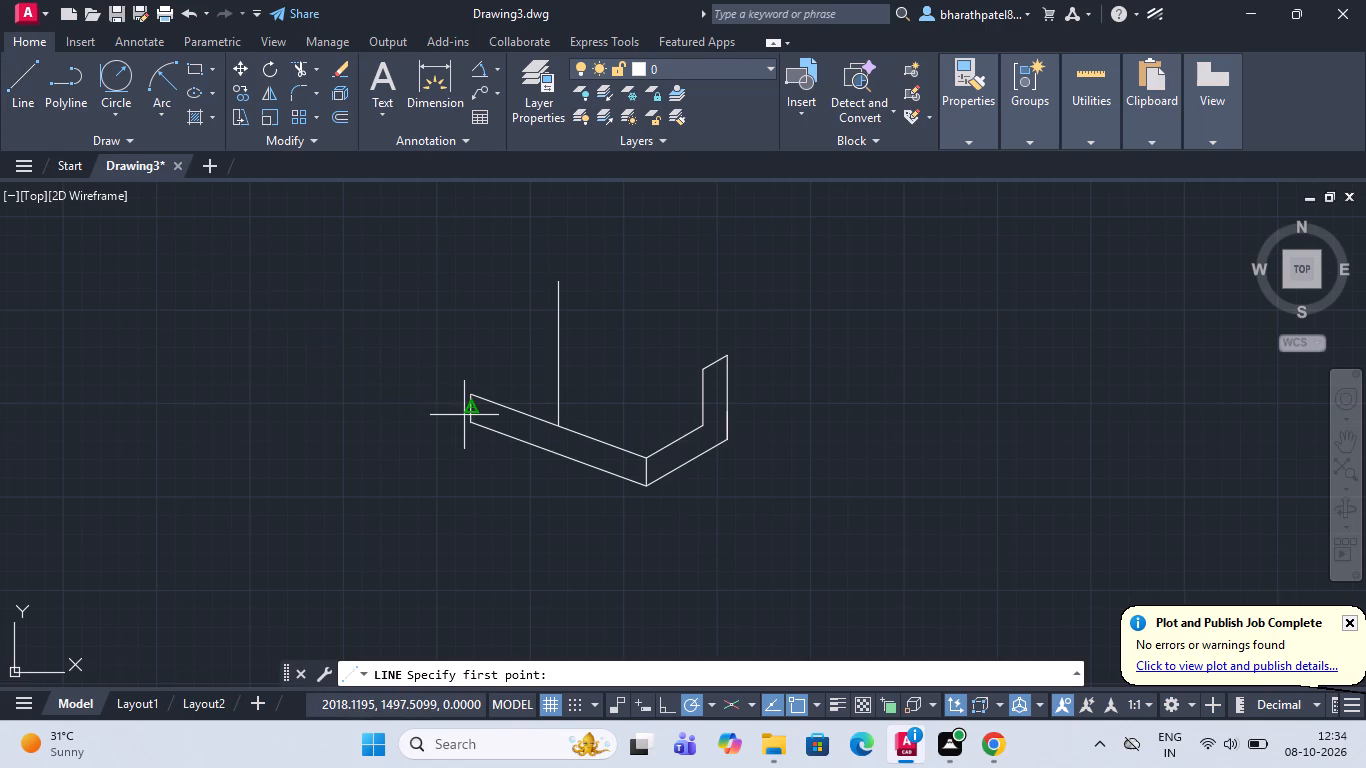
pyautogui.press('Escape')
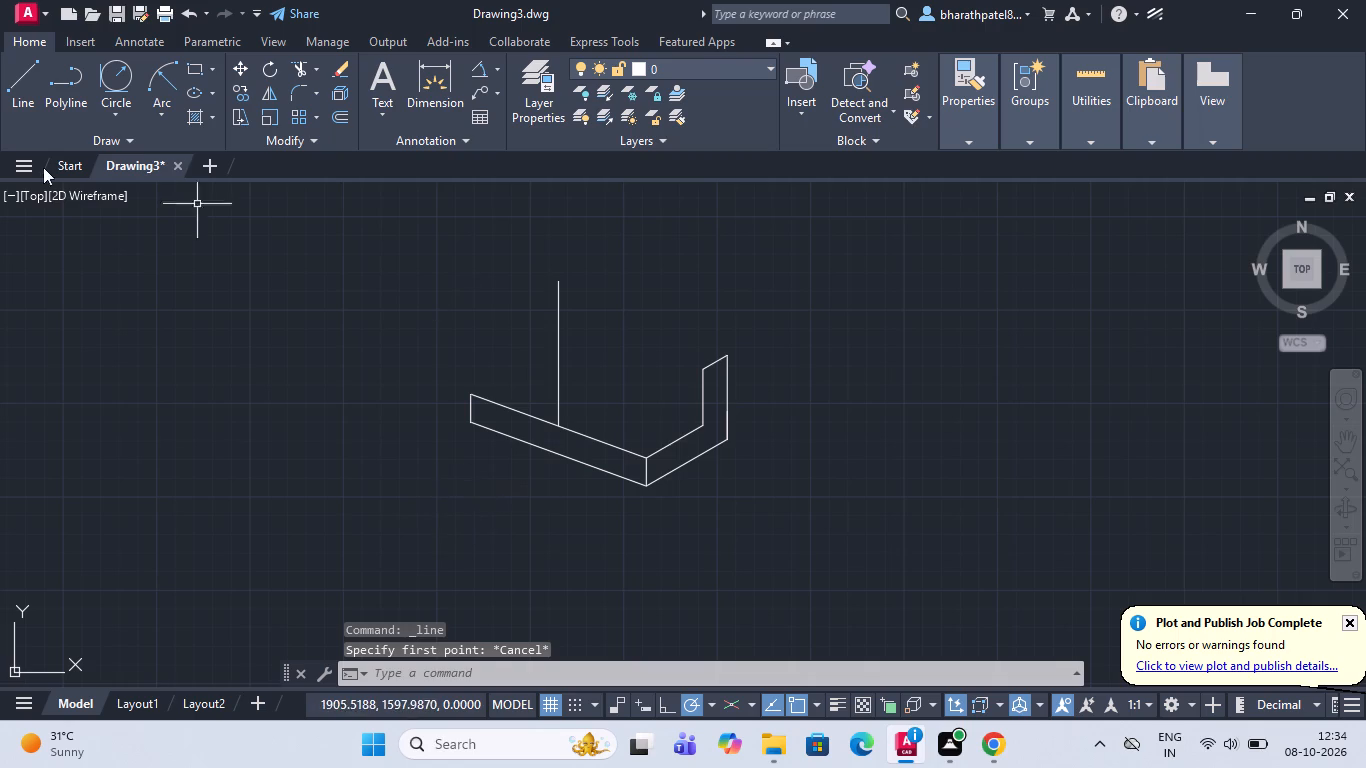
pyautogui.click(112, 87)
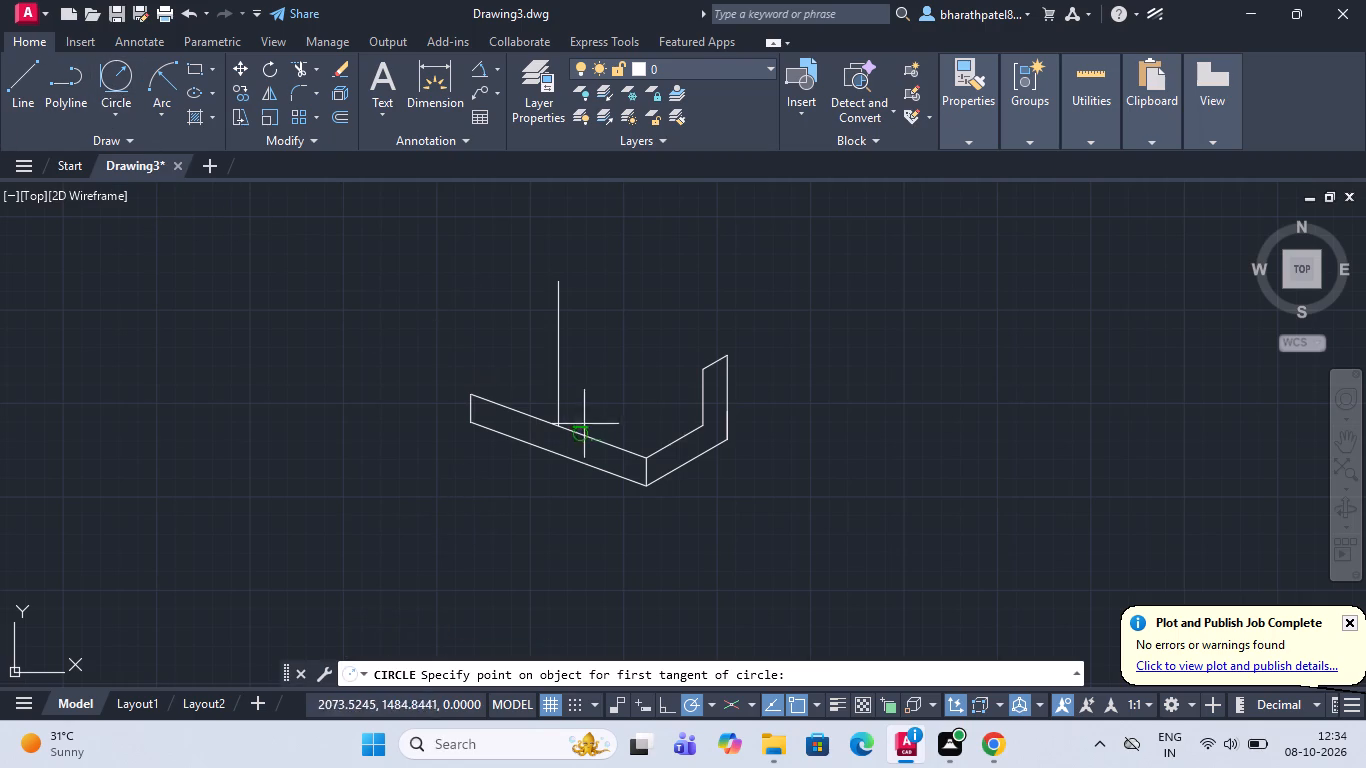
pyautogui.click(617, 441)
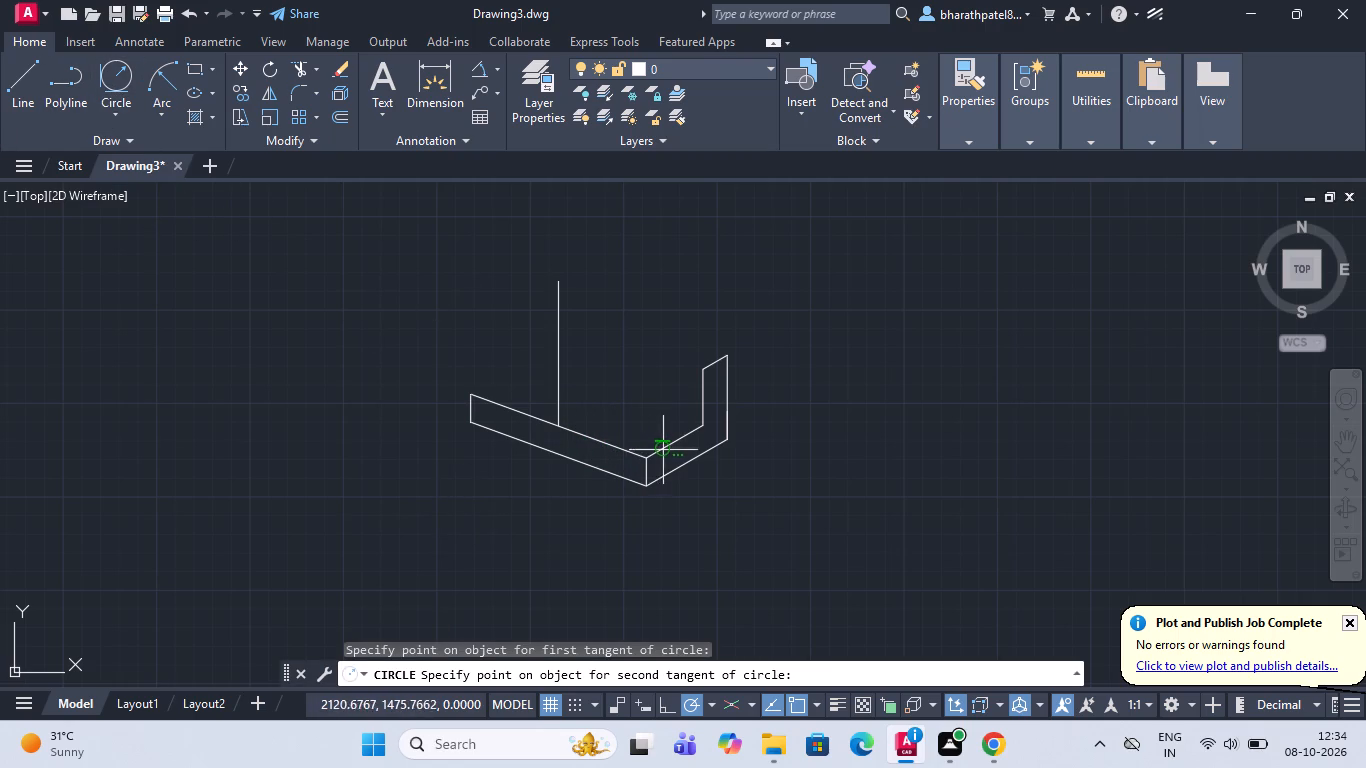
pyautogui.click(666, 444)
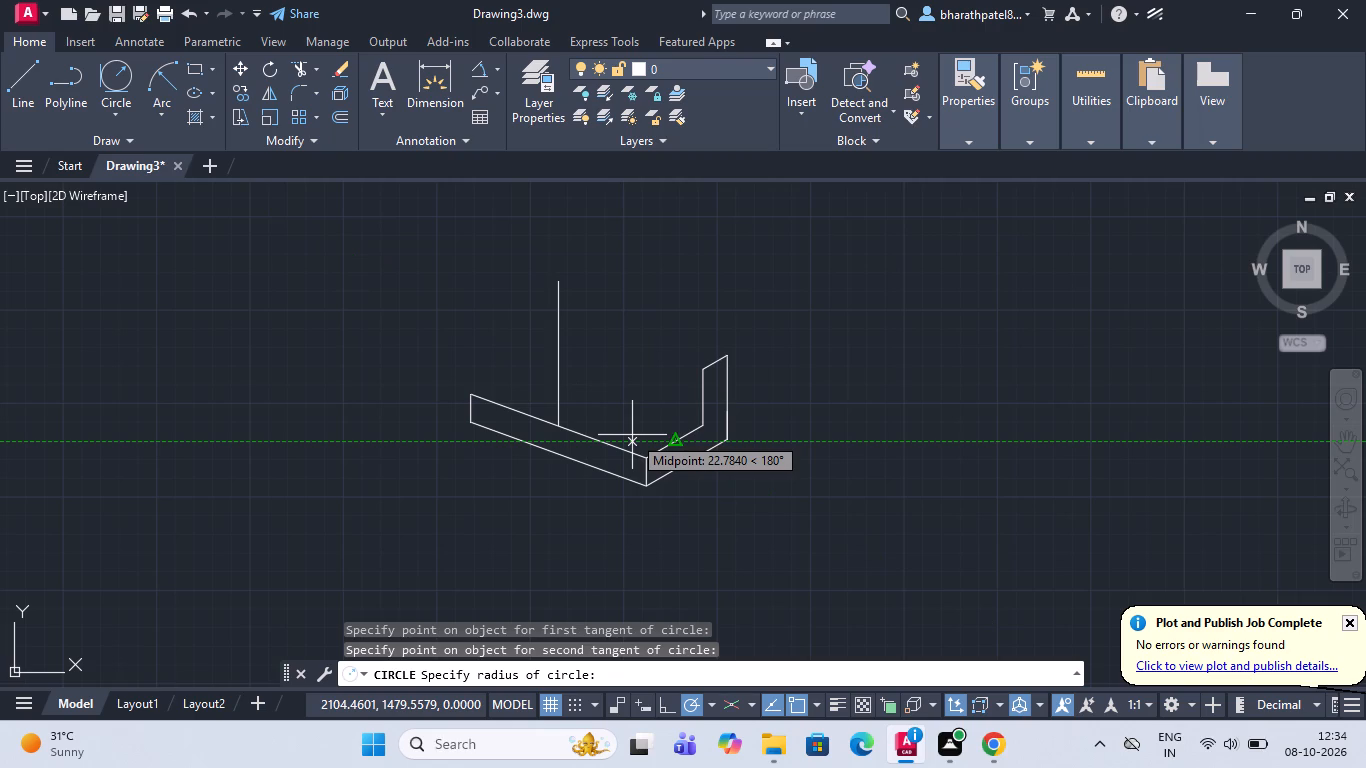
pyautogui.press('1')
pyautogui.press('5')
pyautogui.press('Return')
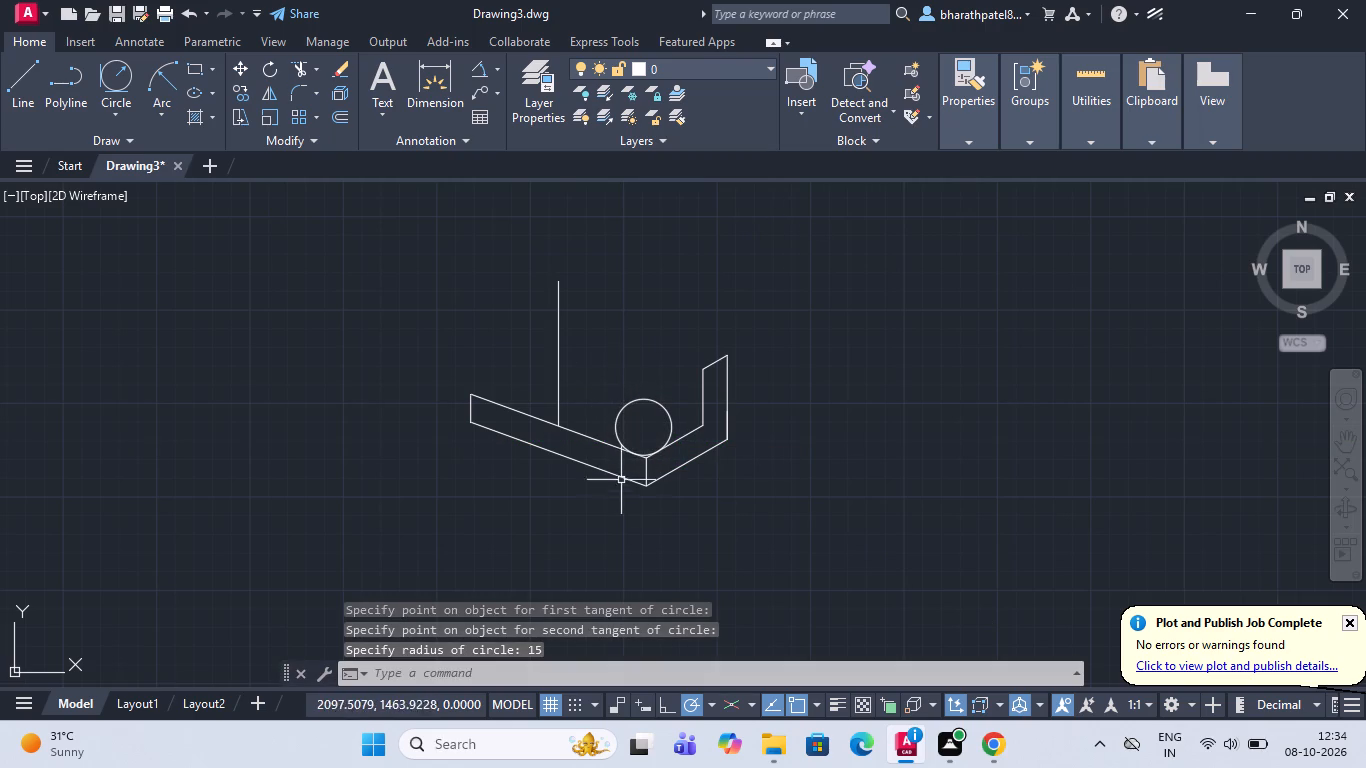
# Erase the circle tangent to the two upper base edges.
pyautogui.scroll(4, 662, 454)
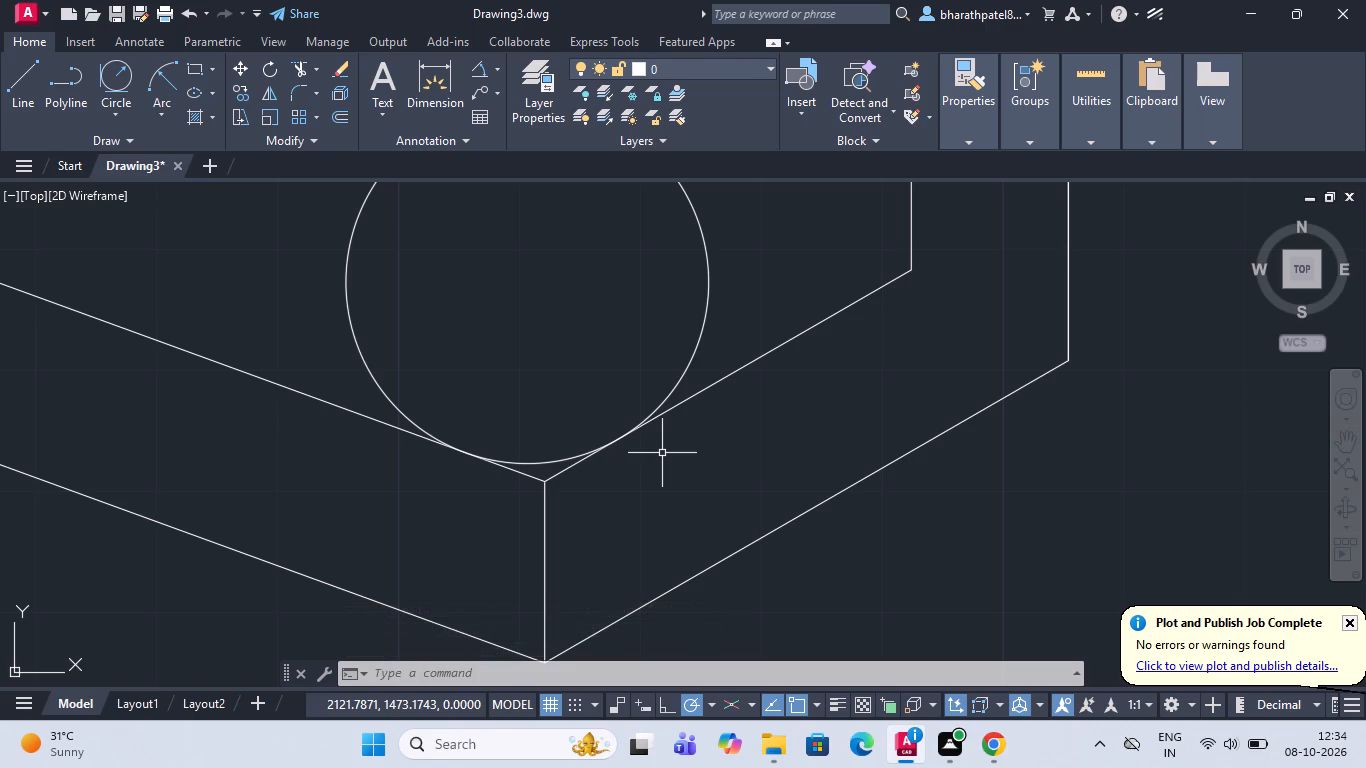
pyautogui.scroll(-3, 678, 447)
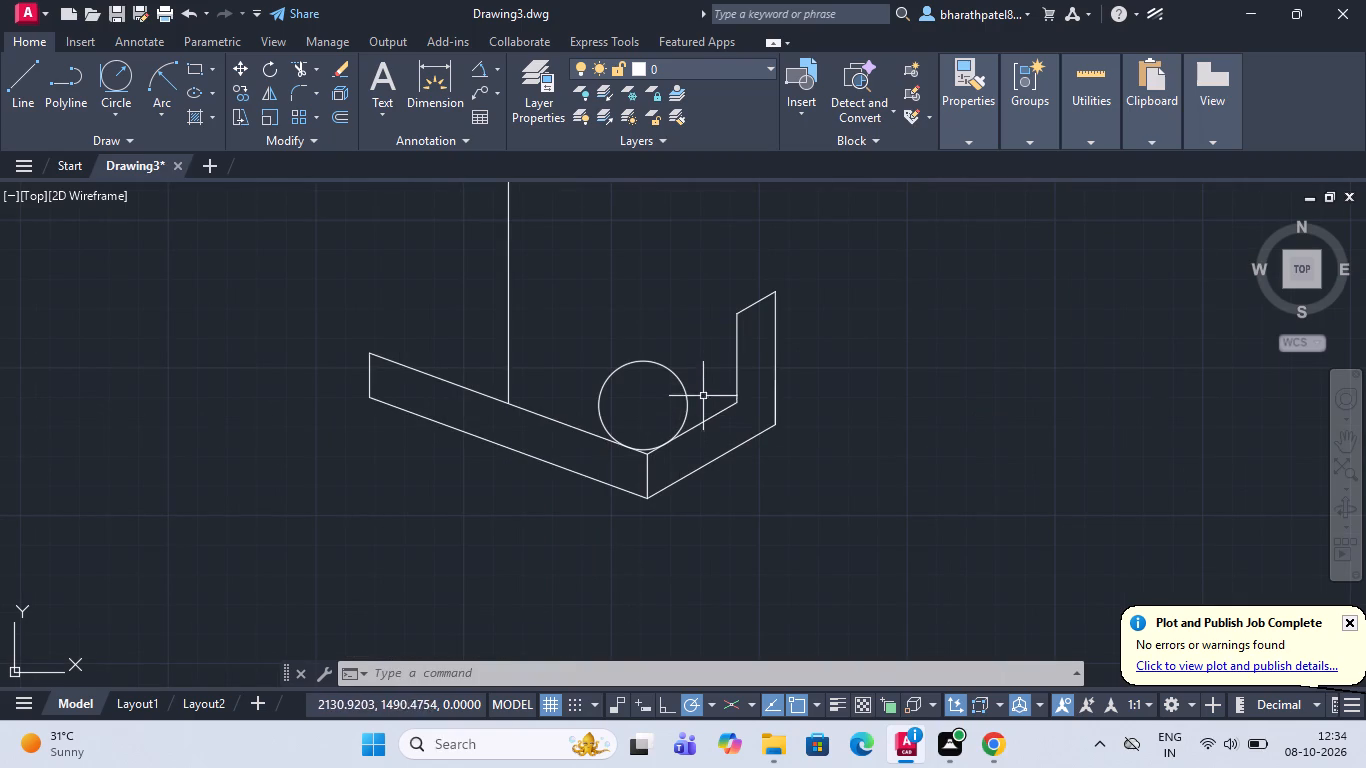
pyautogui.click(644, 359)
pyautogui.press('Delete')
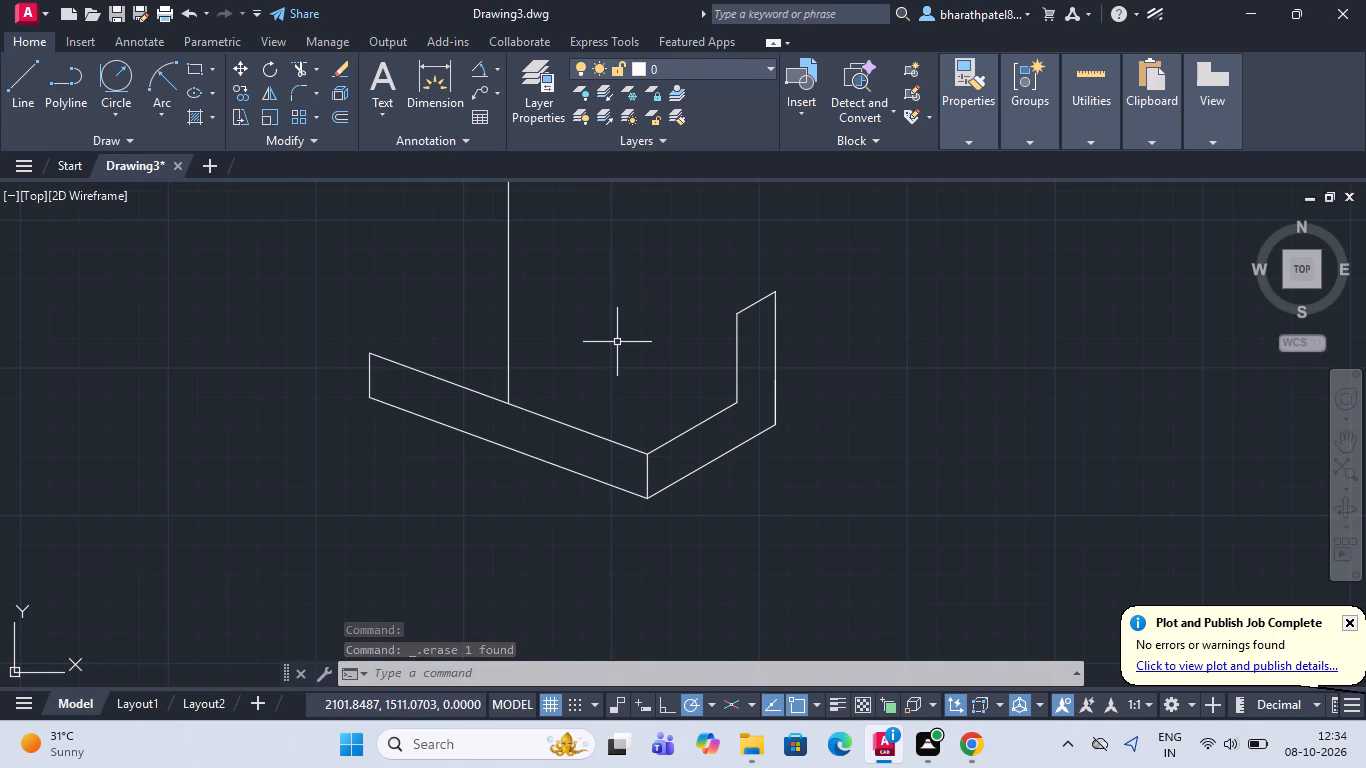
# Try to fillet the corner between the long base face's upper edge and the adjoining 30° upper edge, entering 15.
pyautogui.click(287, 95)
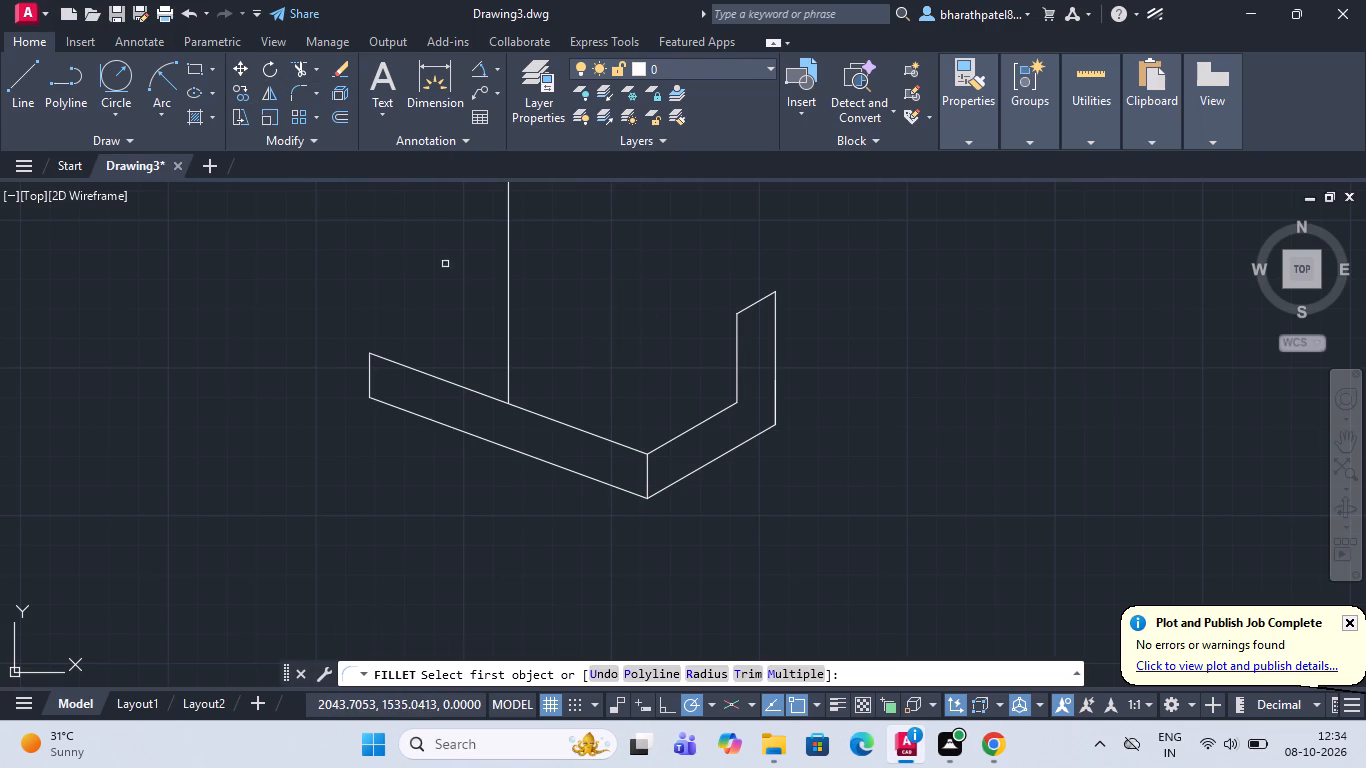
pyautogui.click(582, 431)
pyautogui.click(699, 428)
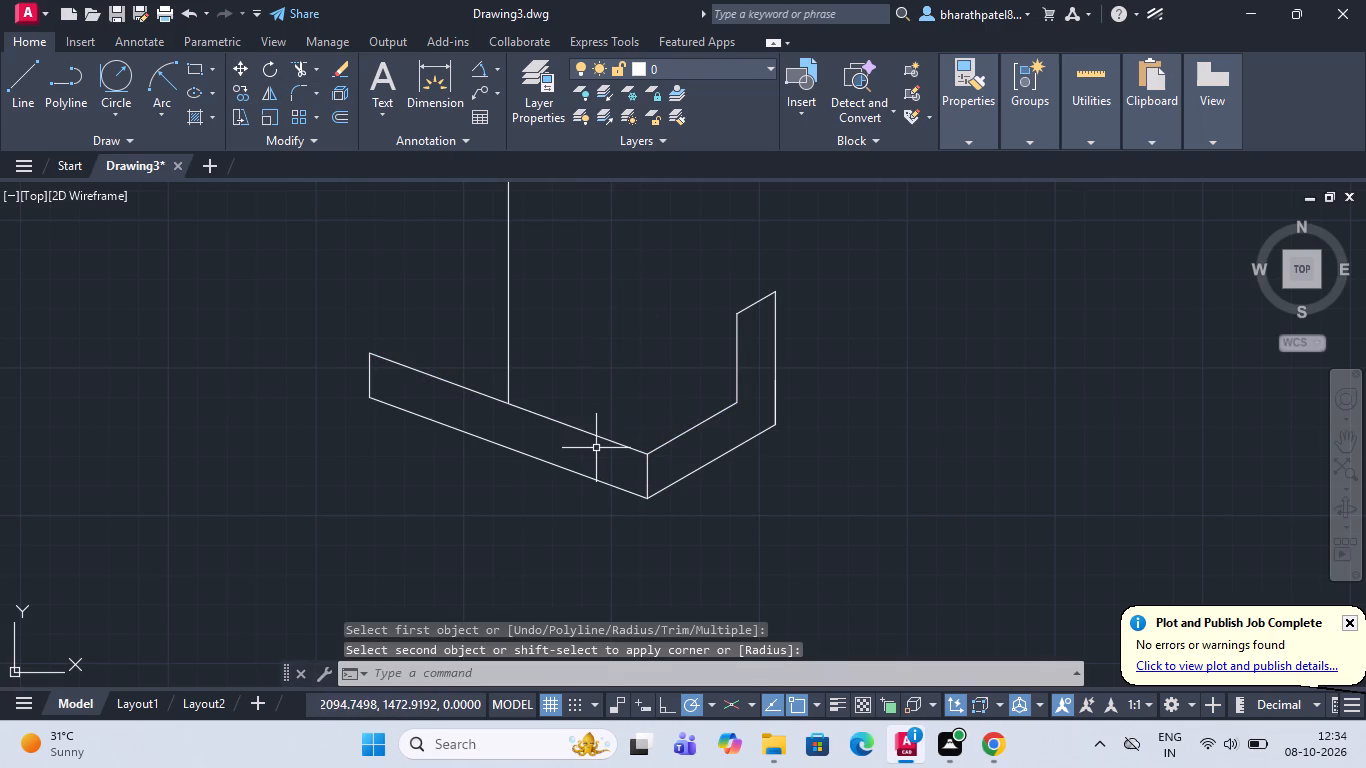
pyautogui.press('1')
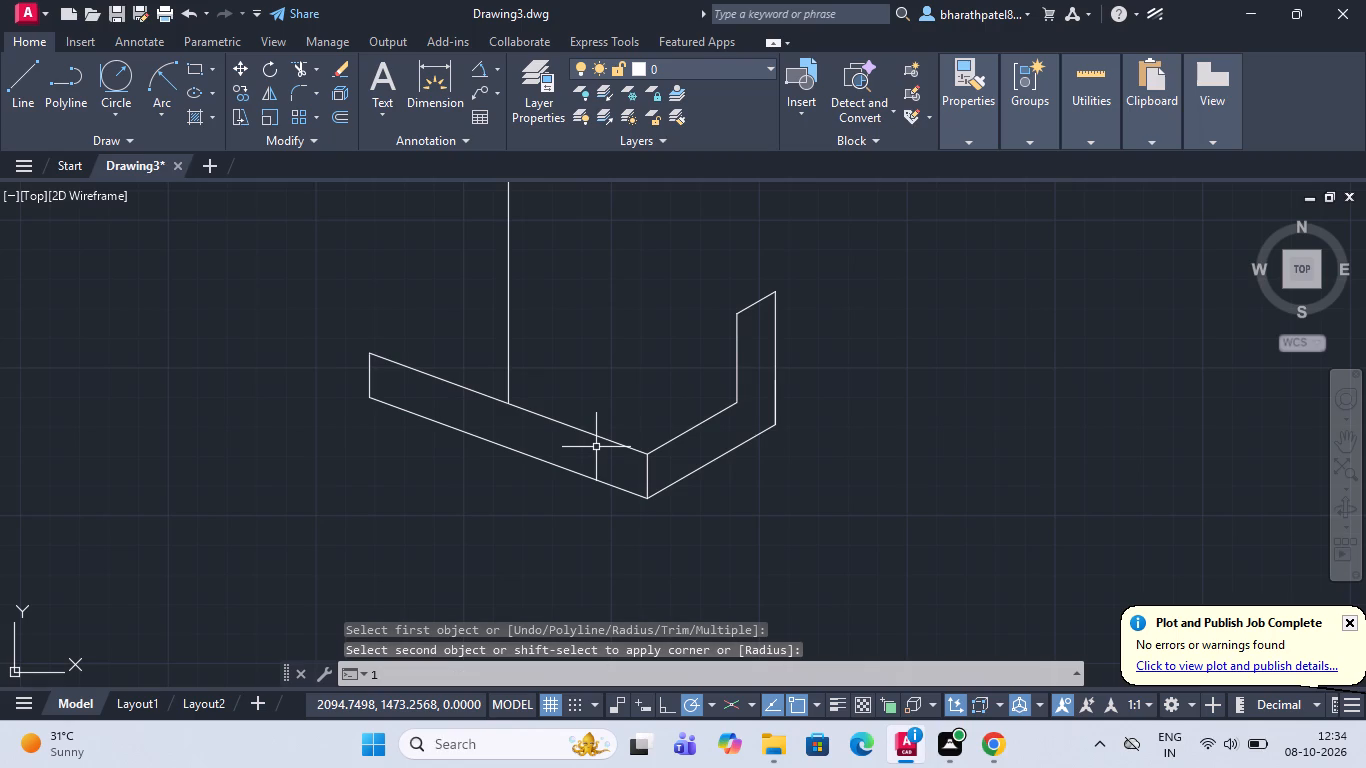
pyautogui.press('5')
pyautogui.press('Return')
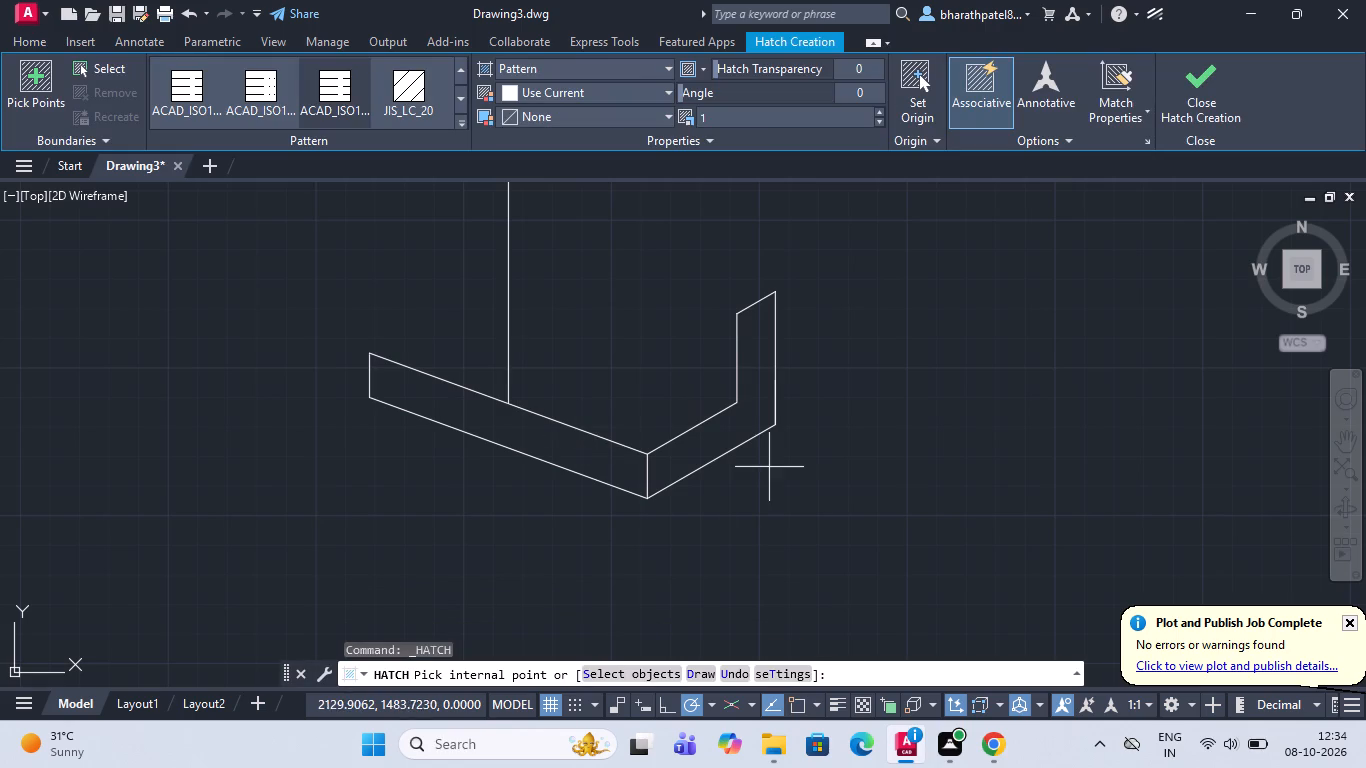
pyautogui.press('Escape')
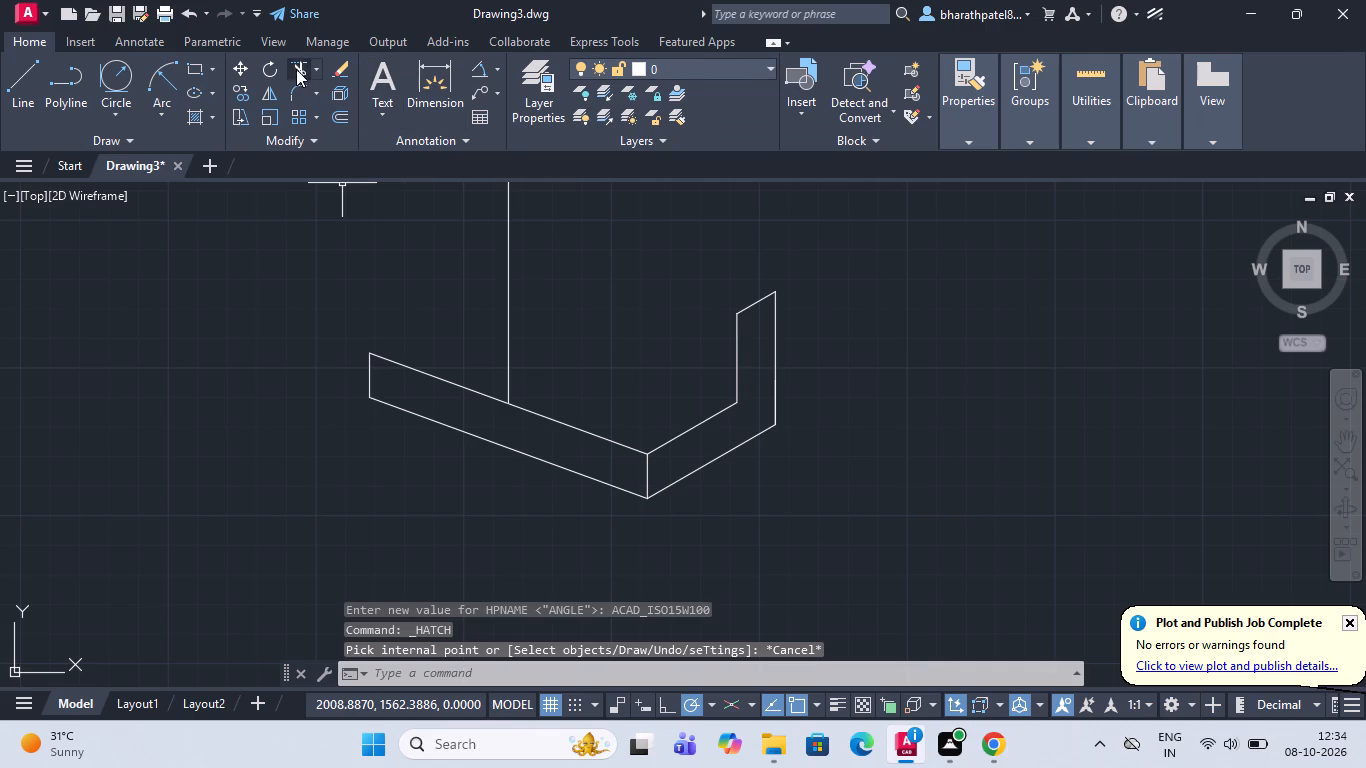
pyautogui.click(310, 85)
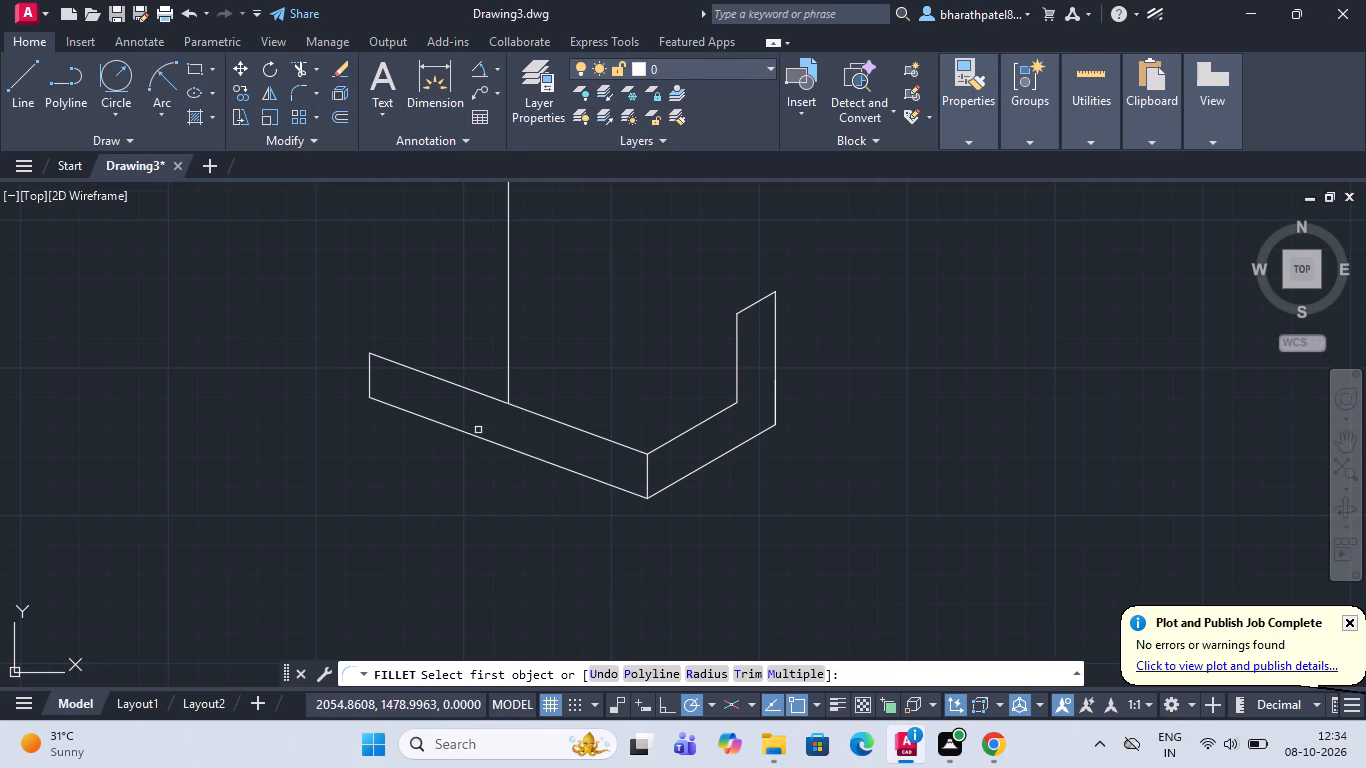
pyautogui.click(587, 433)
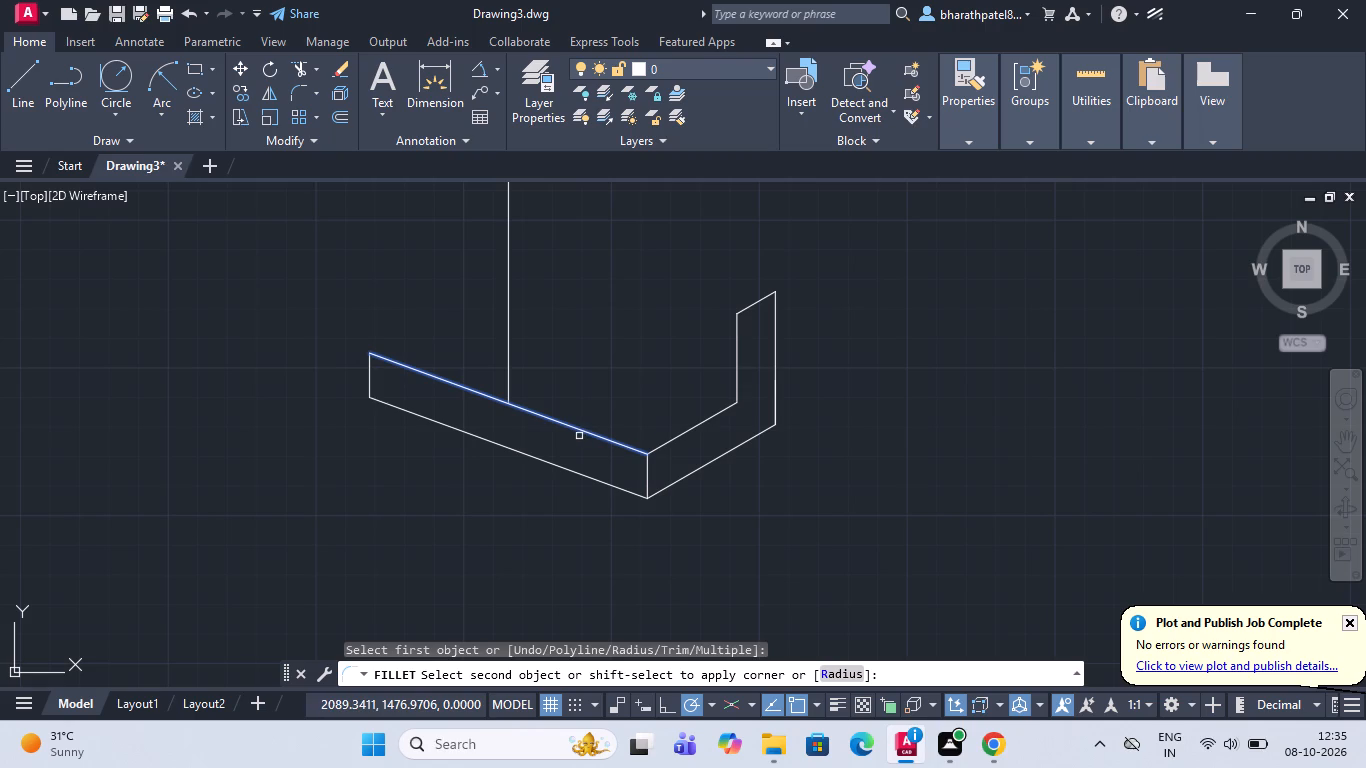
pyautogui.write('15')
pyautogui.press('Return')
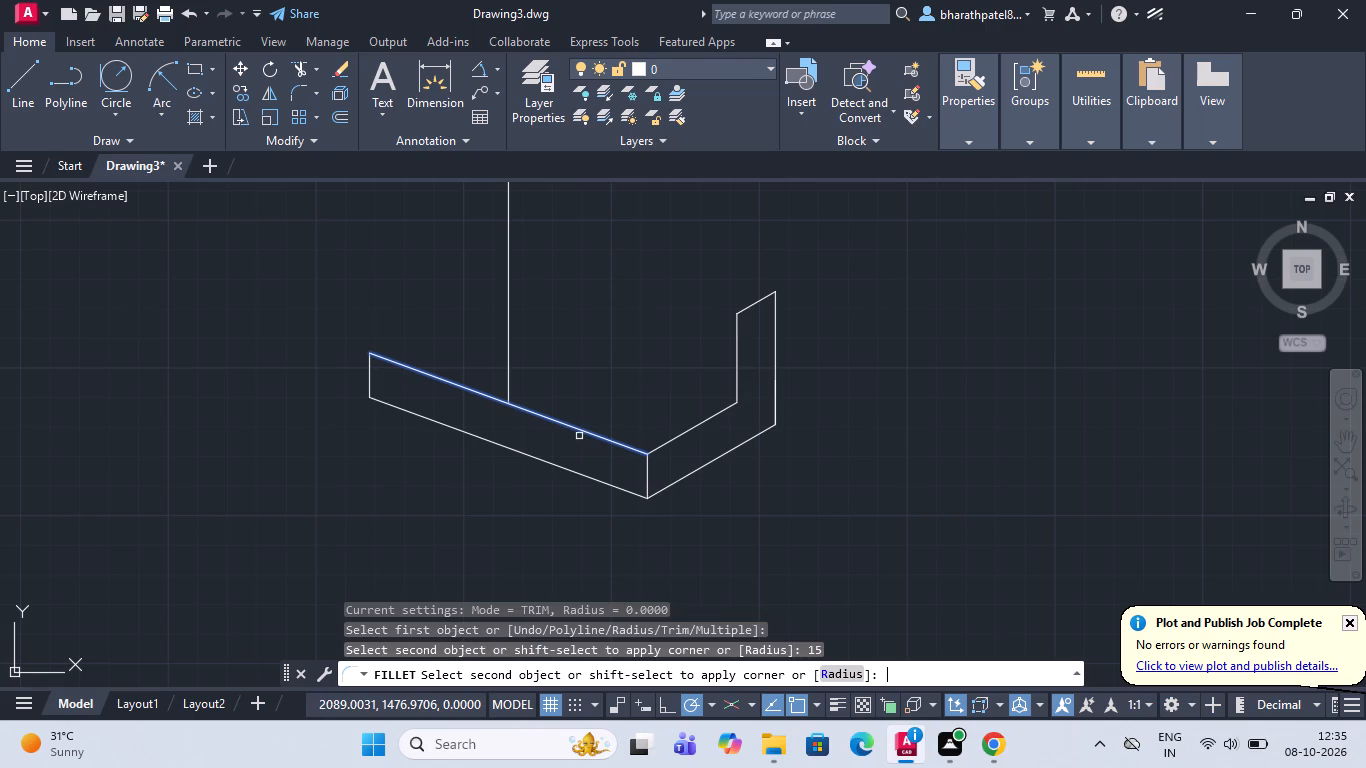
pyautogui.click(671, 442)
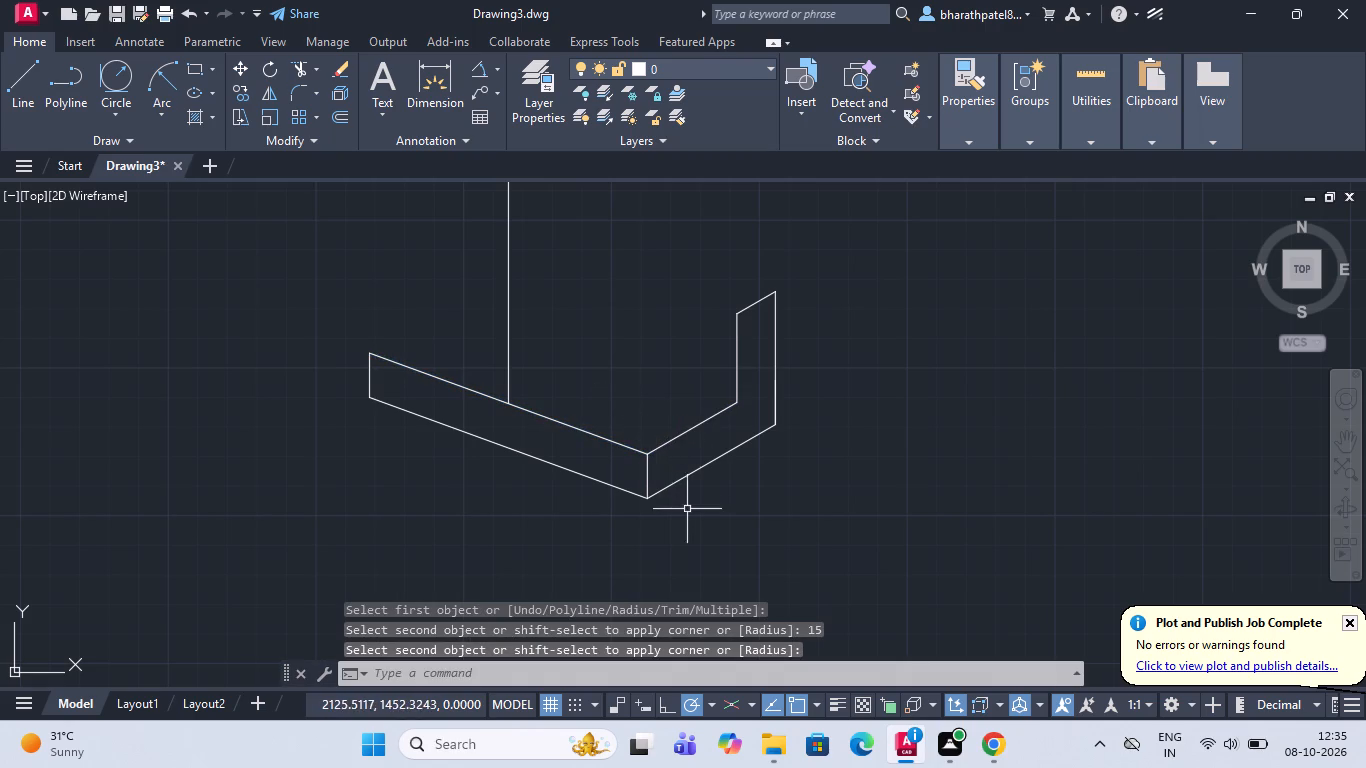
# Fillet the corner between the long base face's upper edge and the adjoining 30° upper edge with radius 15.
pyautogui.click(289, 94)
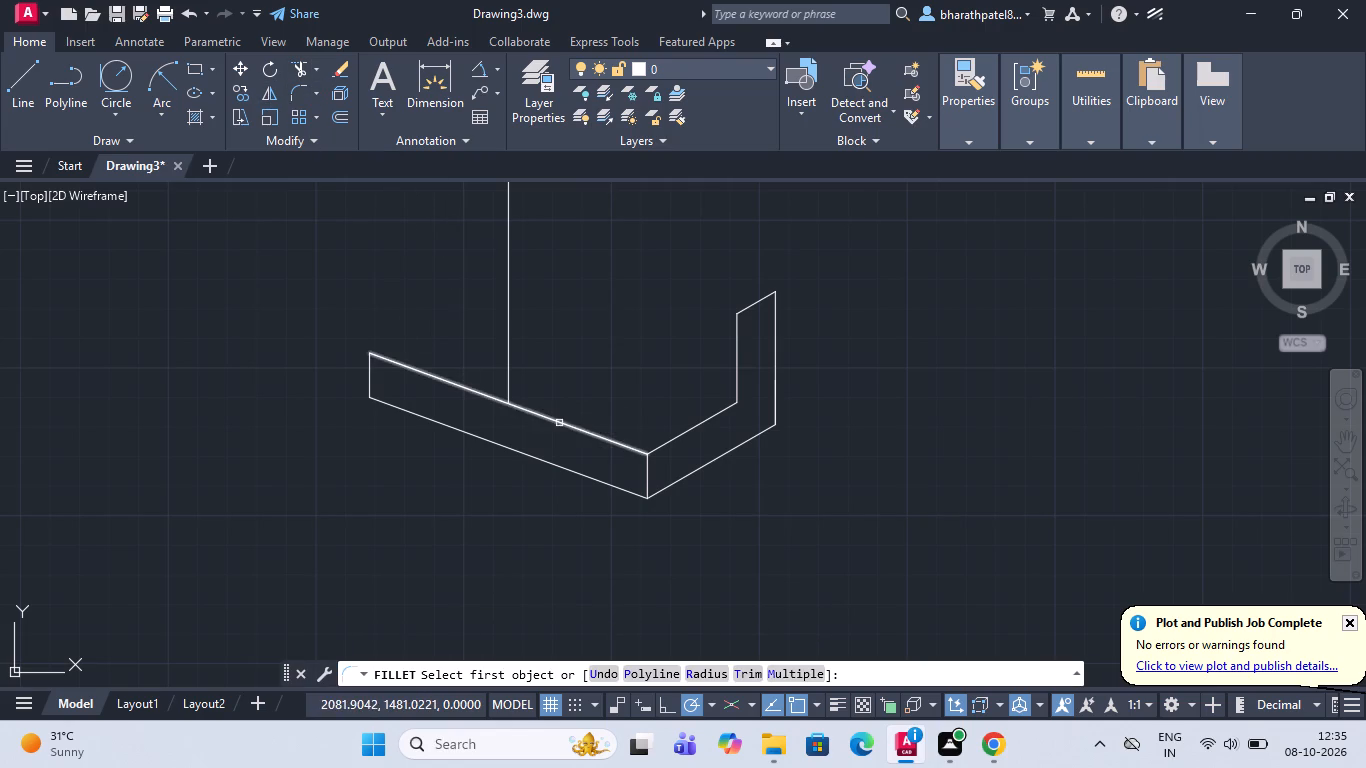
pyautogui.click(560, 423)
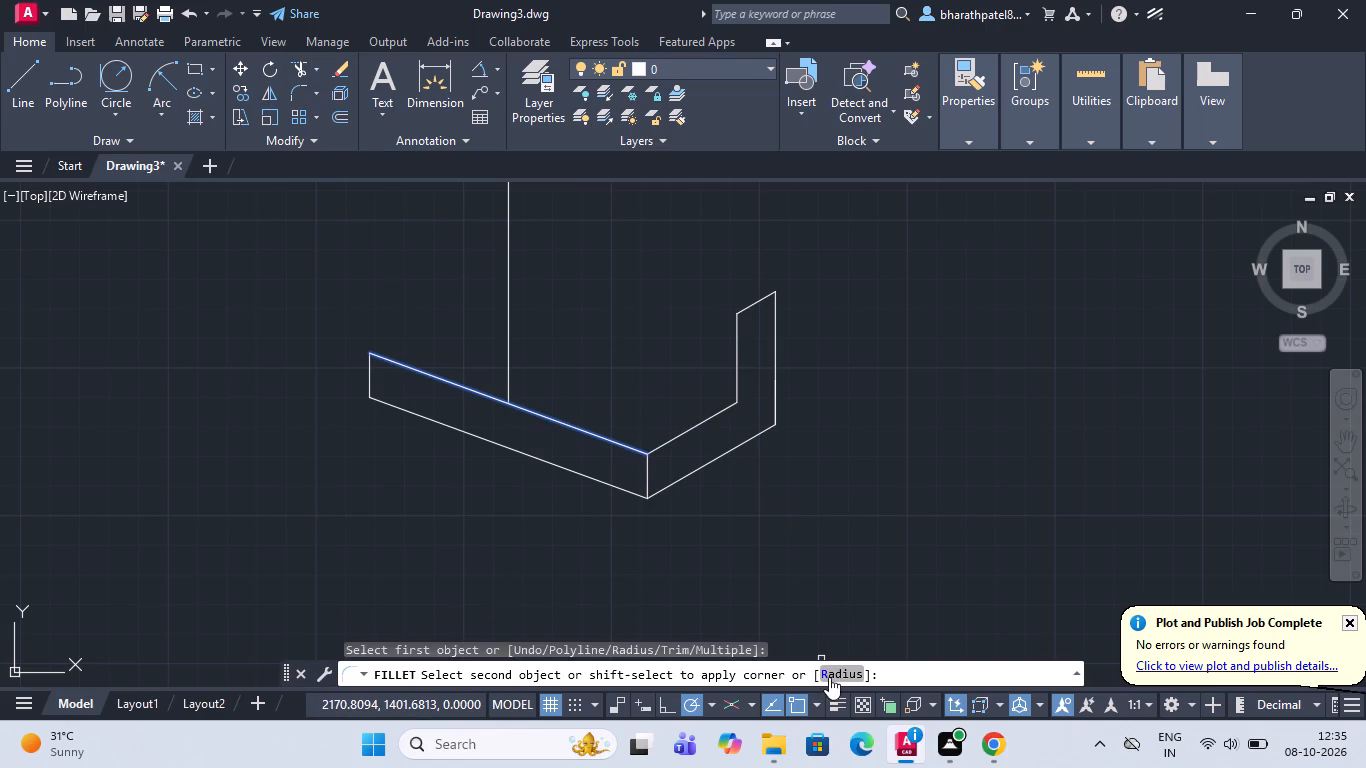
pyautogui.click(829, 676)
pyautogui.write('15')
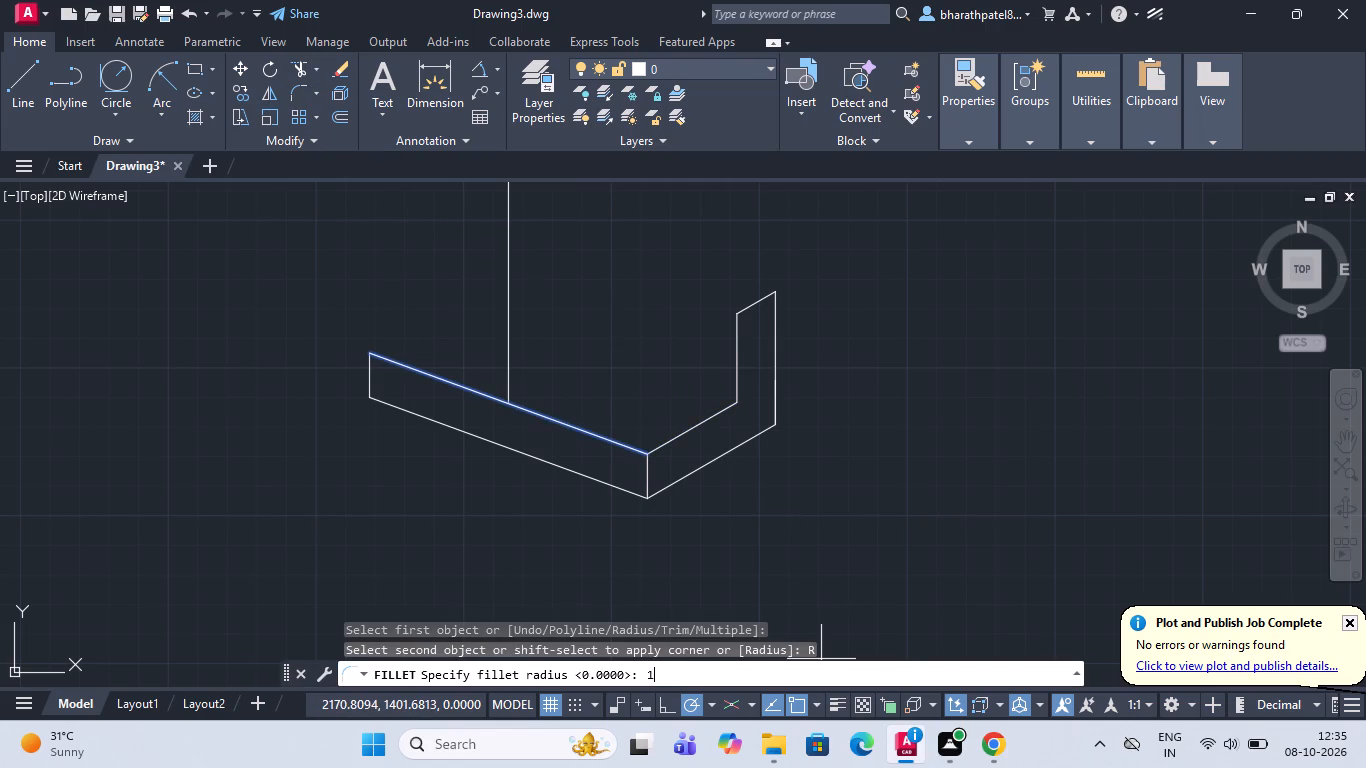
pyautogui.press('Return')
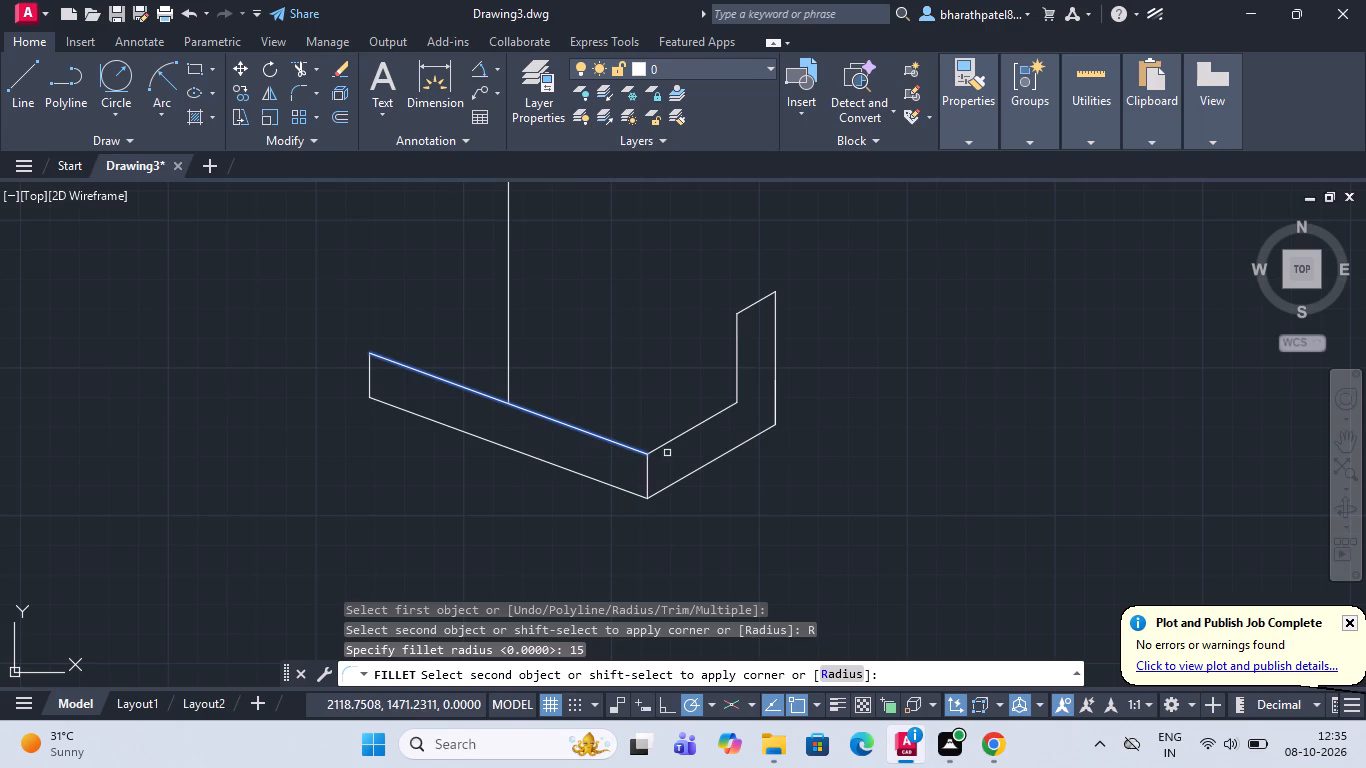
pyautogui.click(670, 443)
pyautogui.scroll(3, 651, 460)
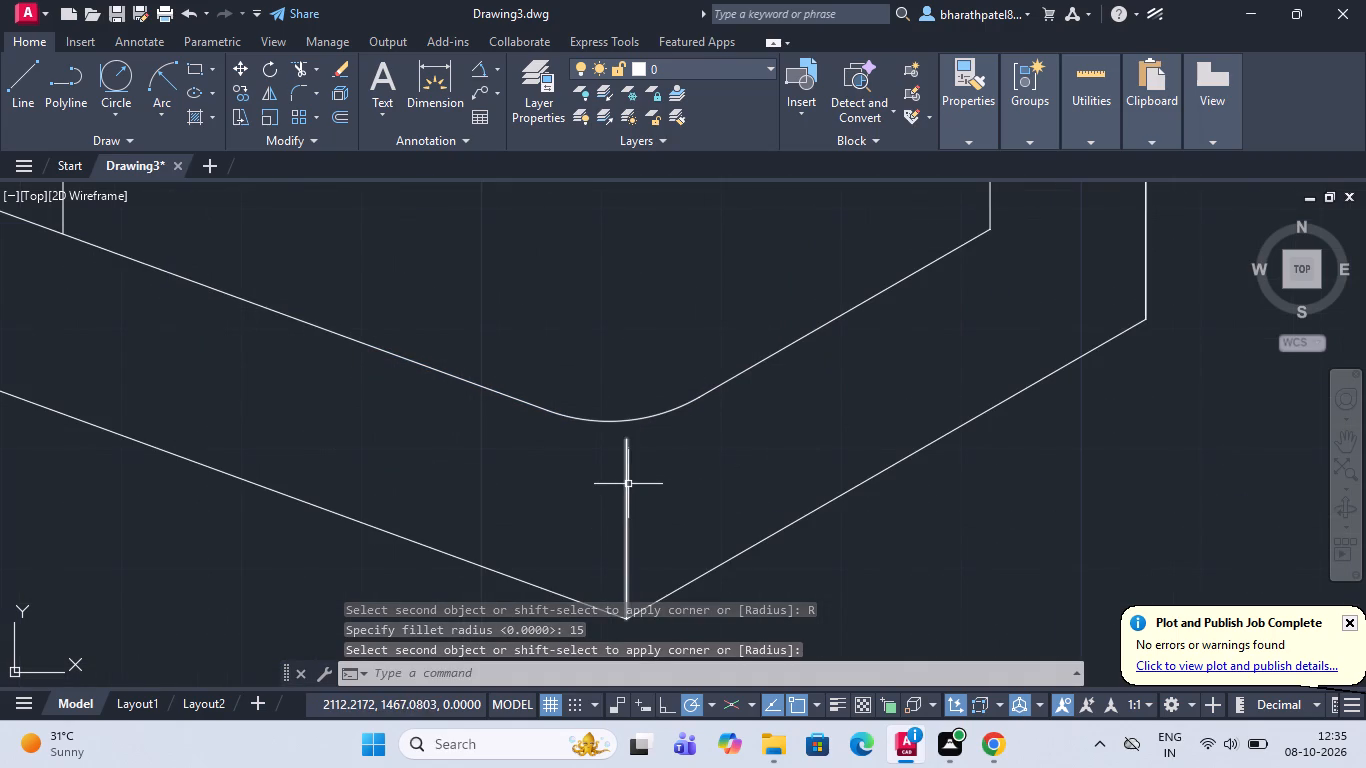
pyautogui.scroll(-3, 628, 482)
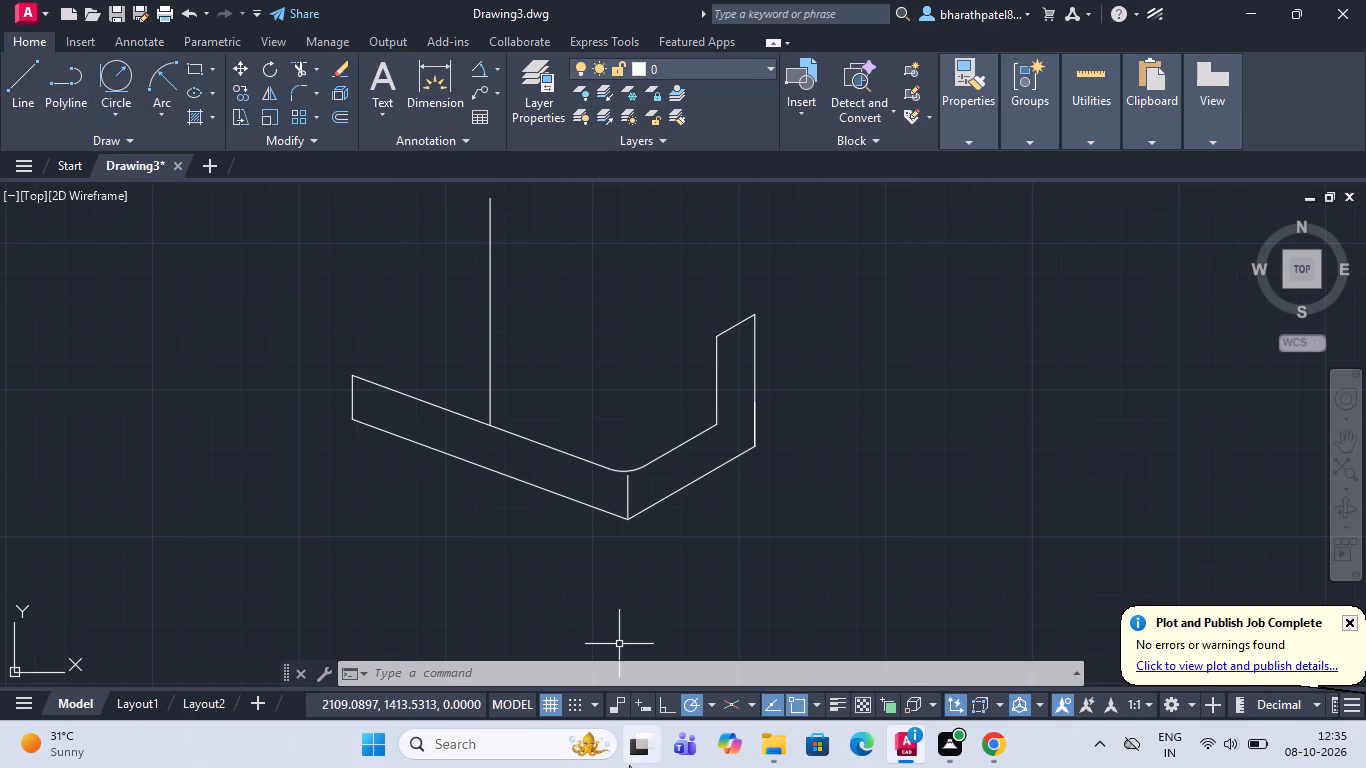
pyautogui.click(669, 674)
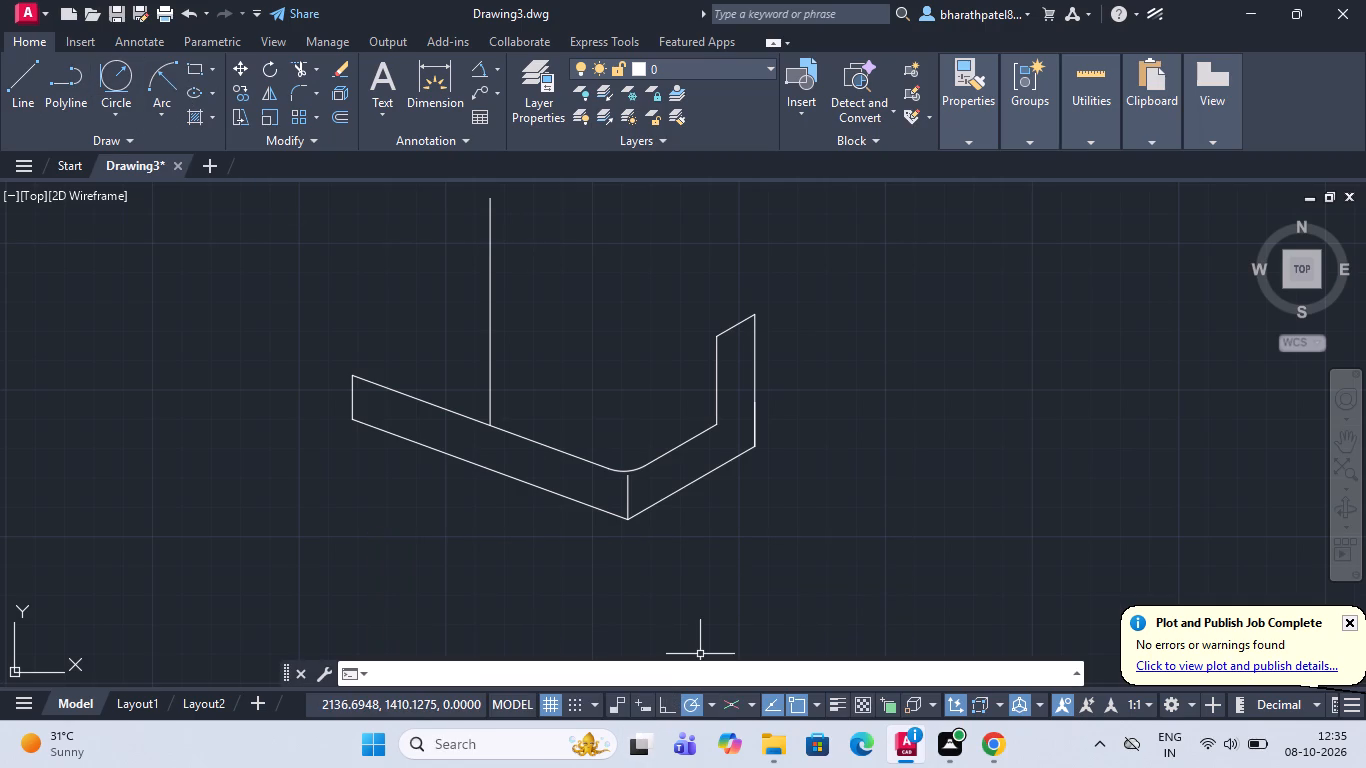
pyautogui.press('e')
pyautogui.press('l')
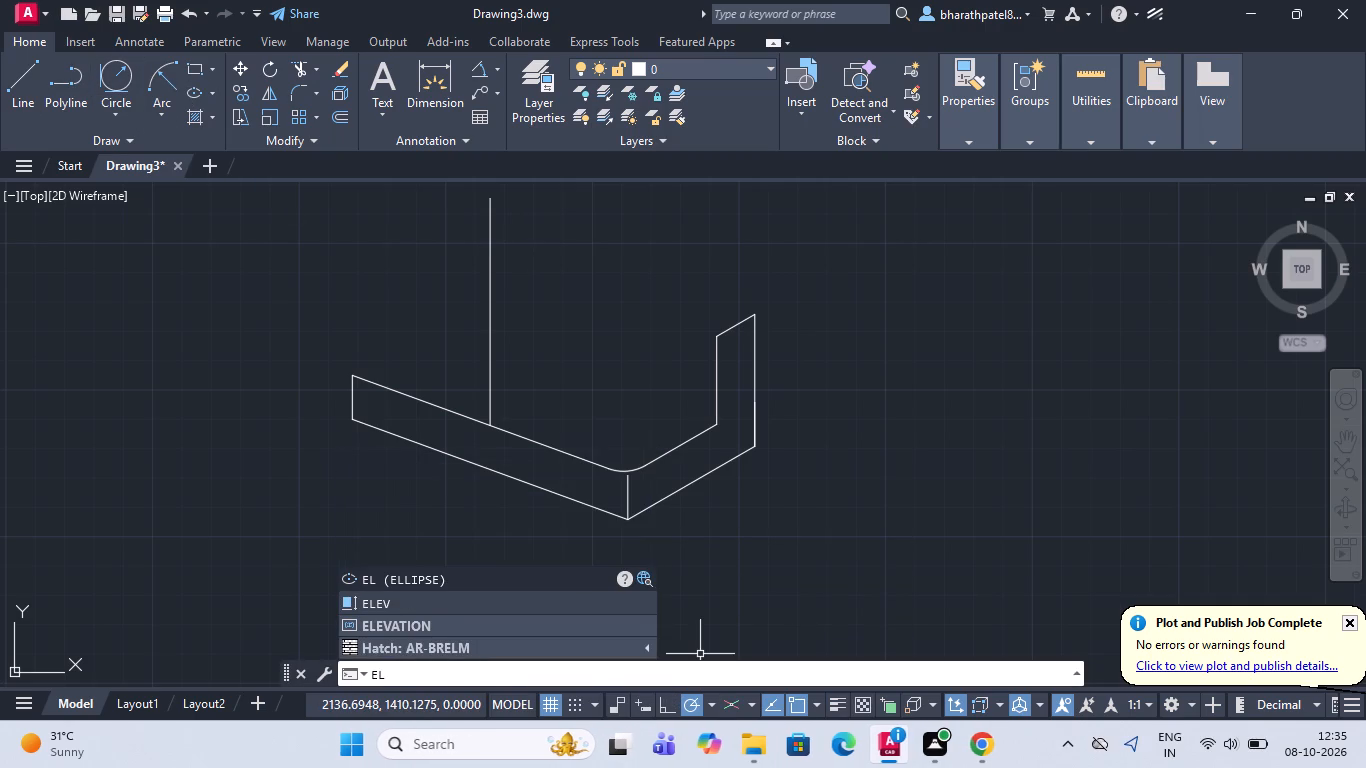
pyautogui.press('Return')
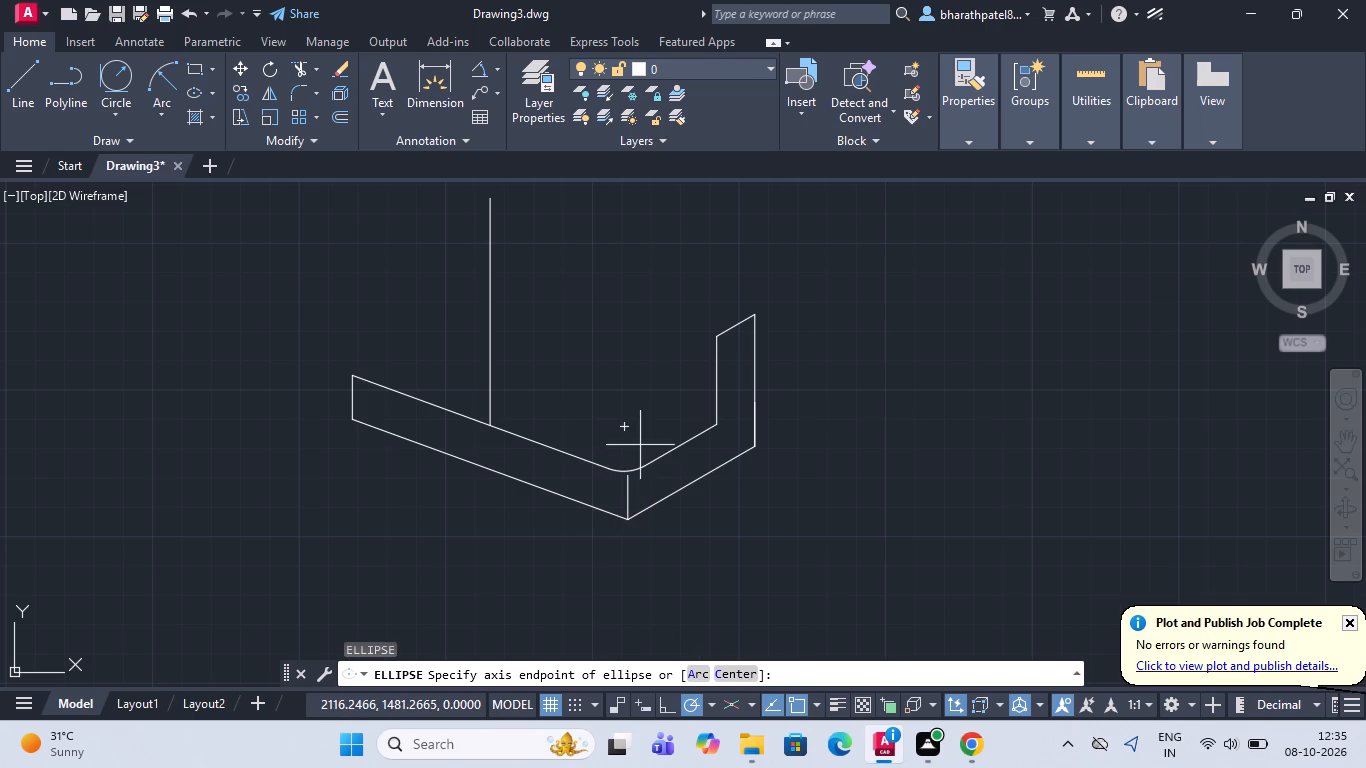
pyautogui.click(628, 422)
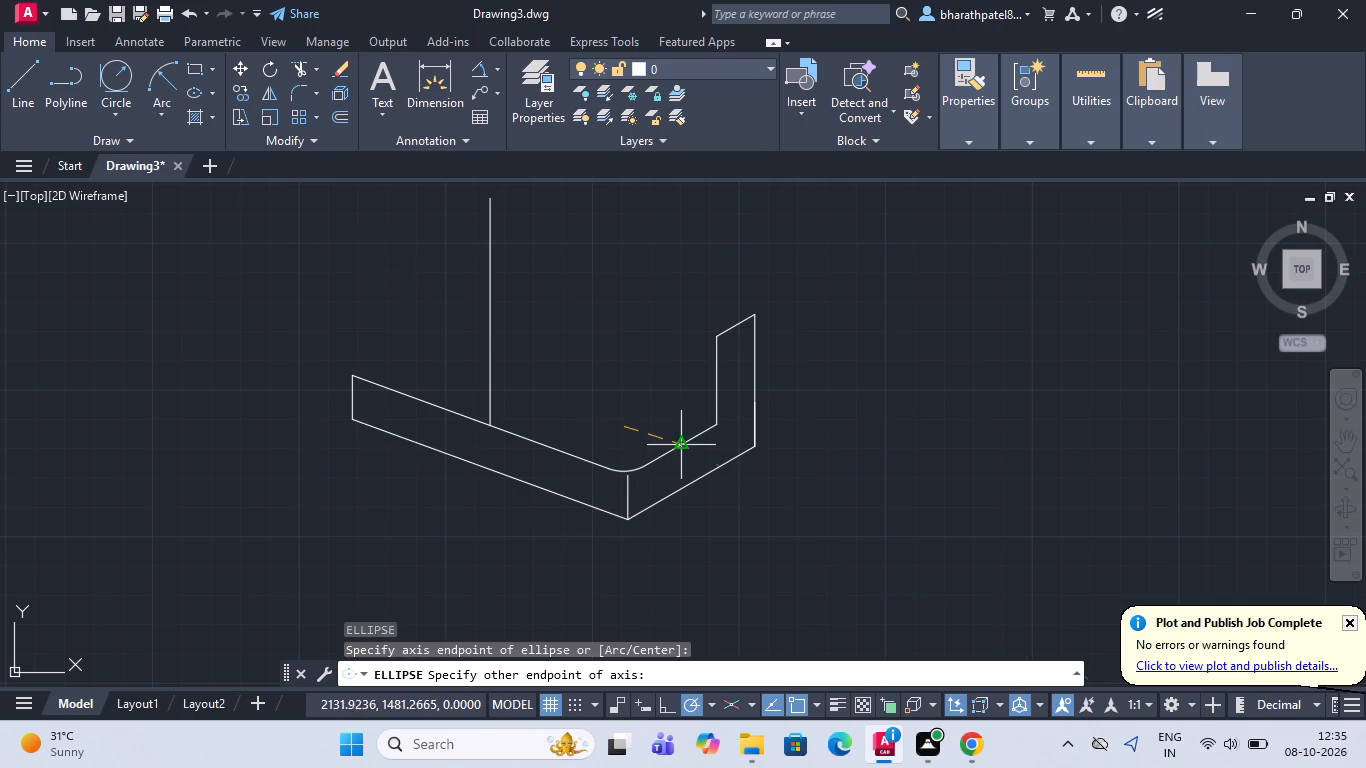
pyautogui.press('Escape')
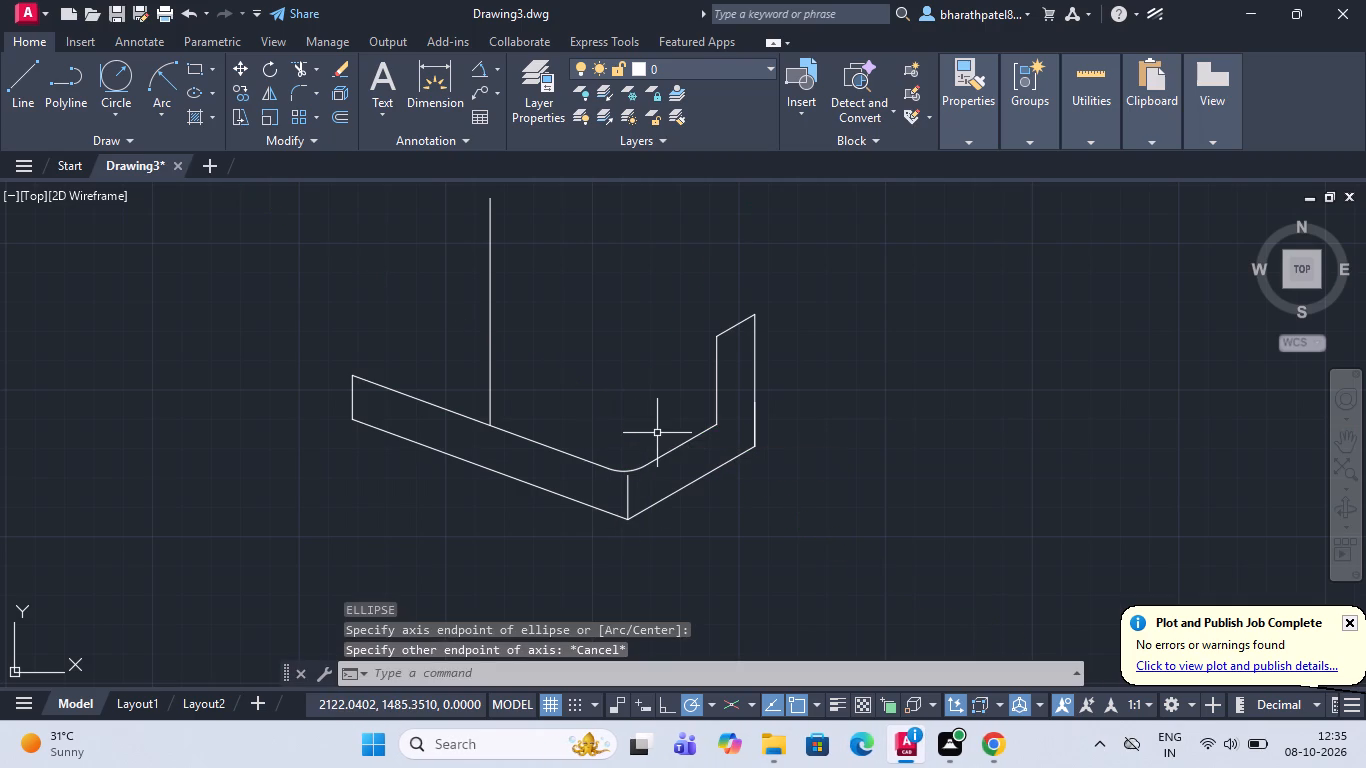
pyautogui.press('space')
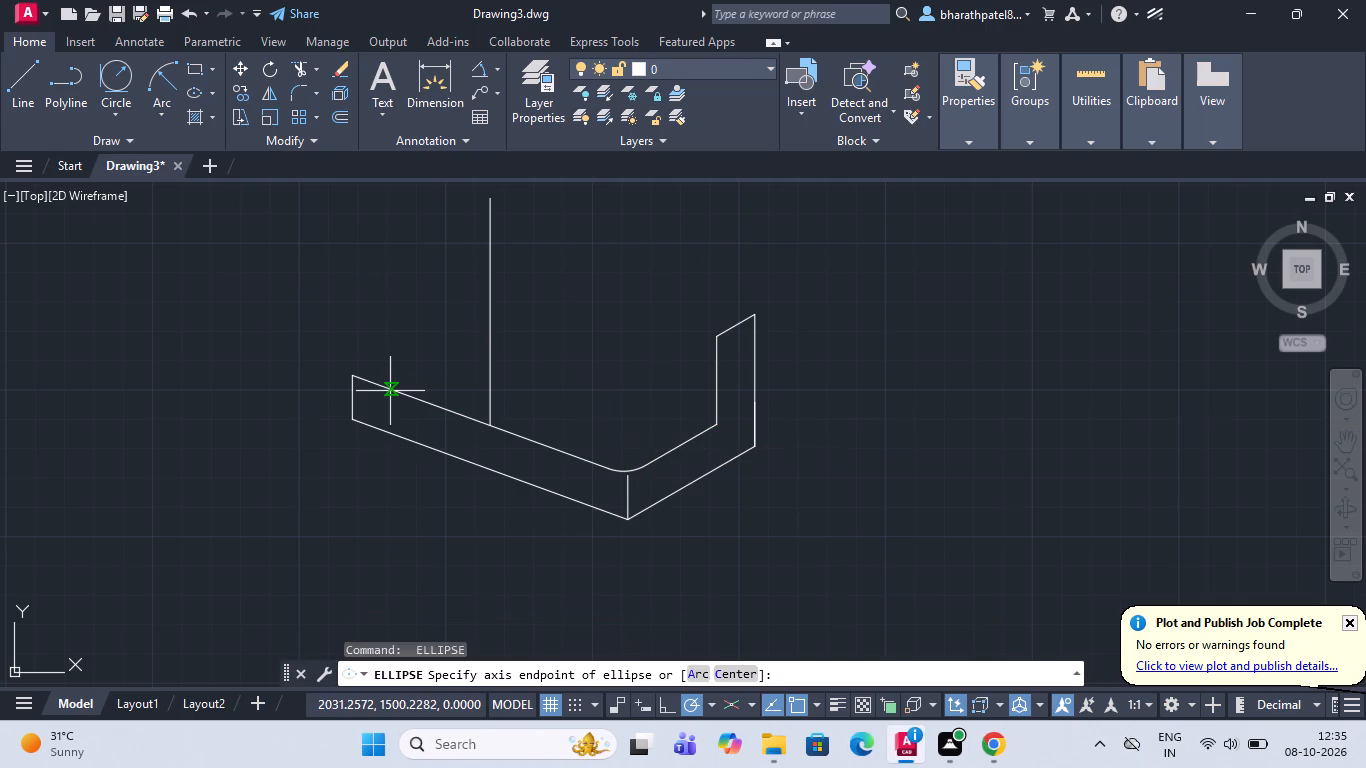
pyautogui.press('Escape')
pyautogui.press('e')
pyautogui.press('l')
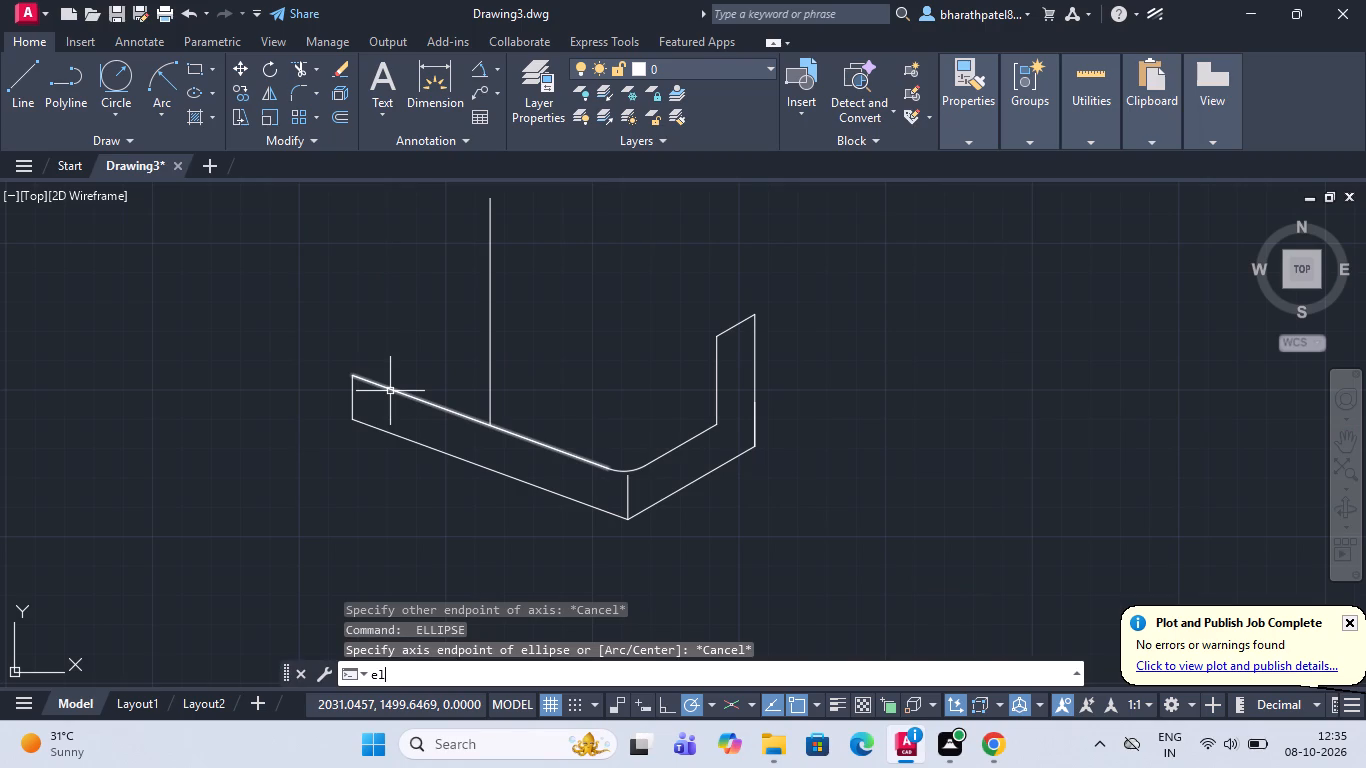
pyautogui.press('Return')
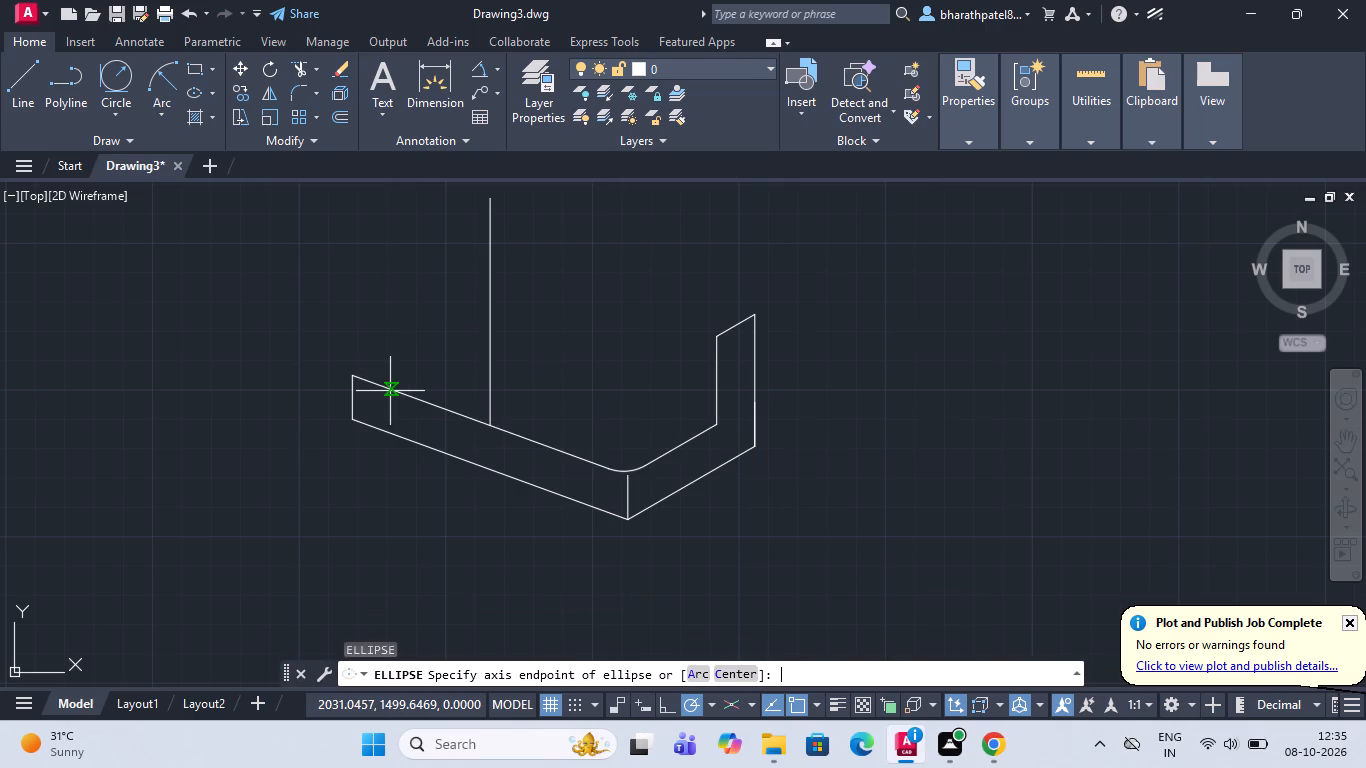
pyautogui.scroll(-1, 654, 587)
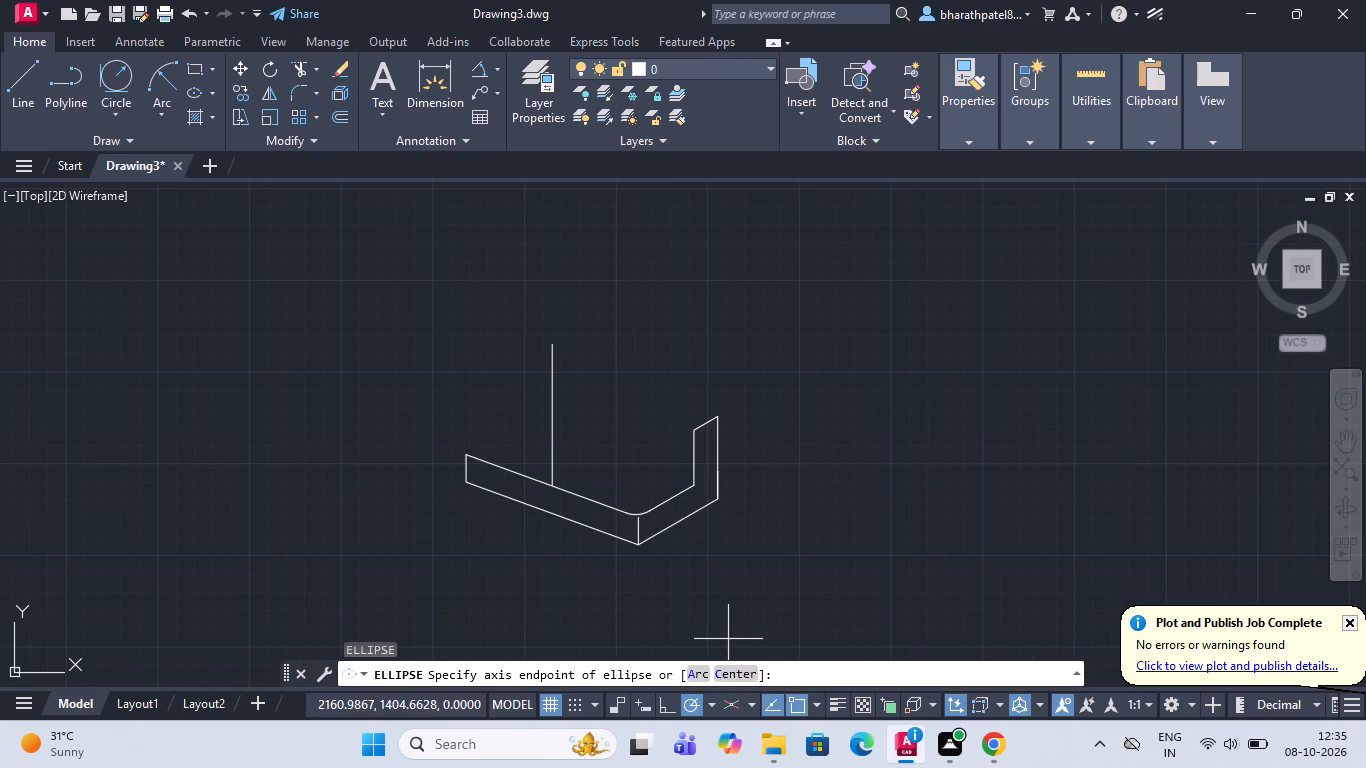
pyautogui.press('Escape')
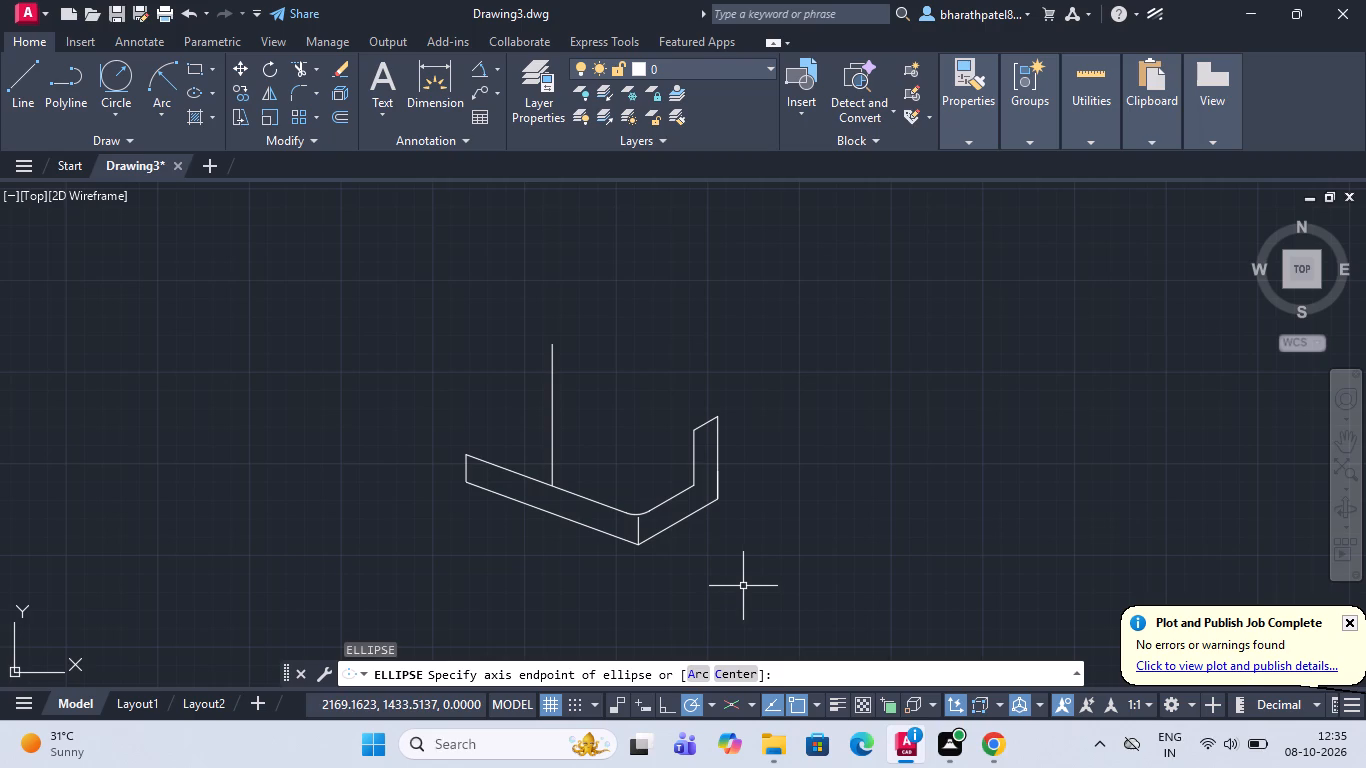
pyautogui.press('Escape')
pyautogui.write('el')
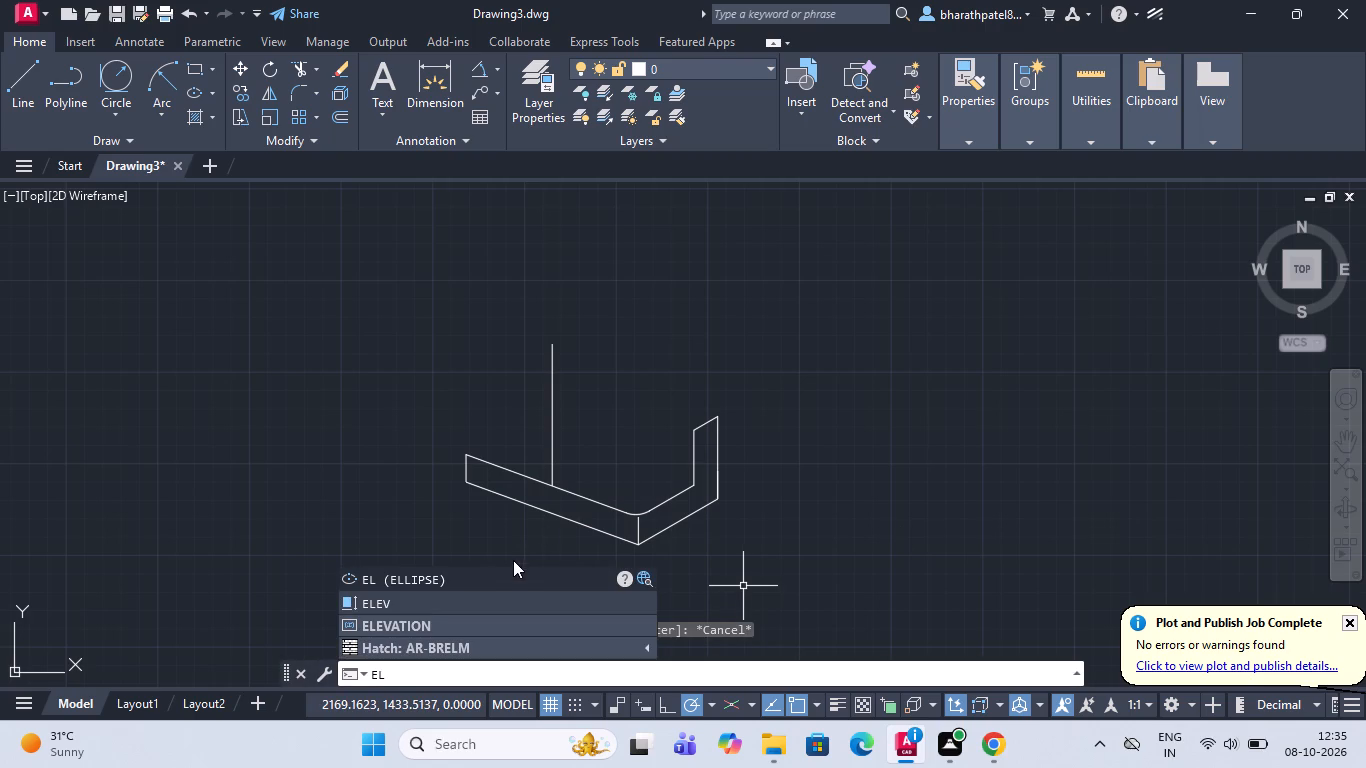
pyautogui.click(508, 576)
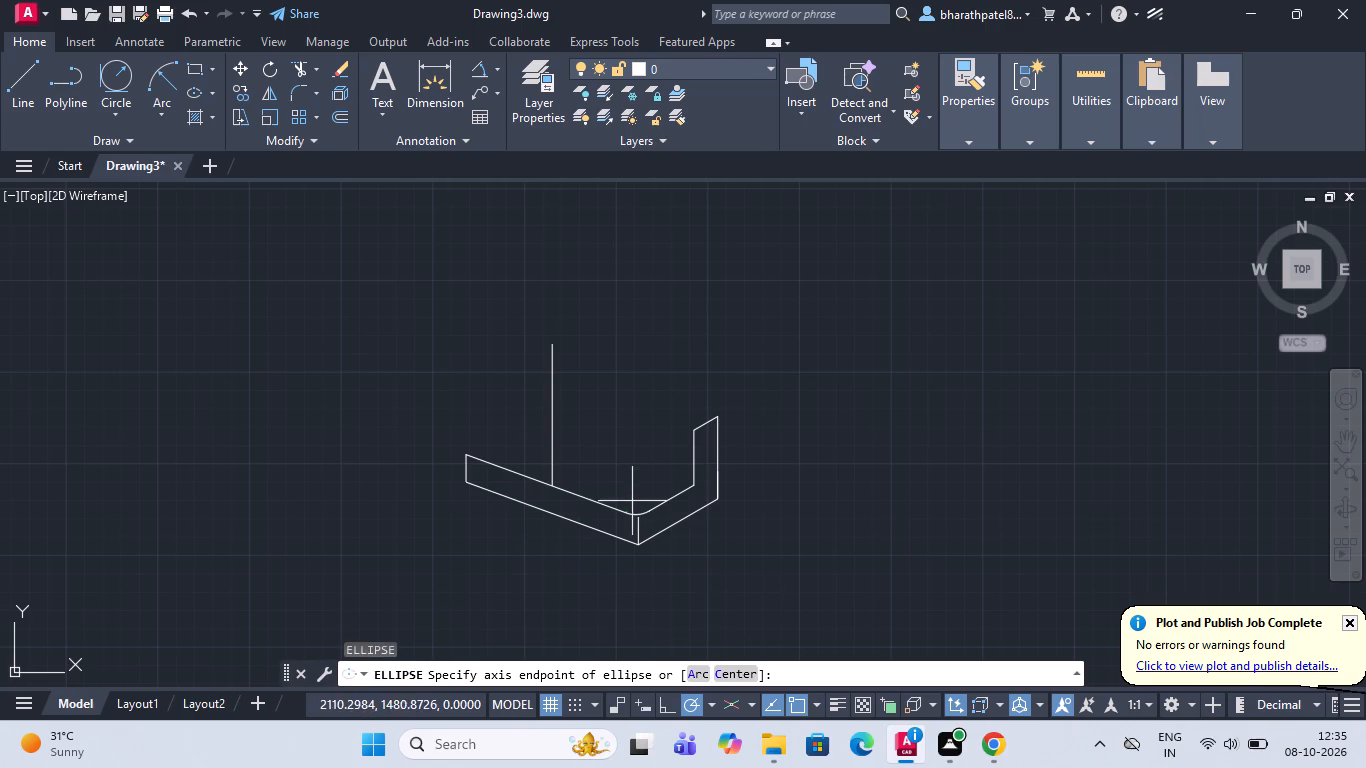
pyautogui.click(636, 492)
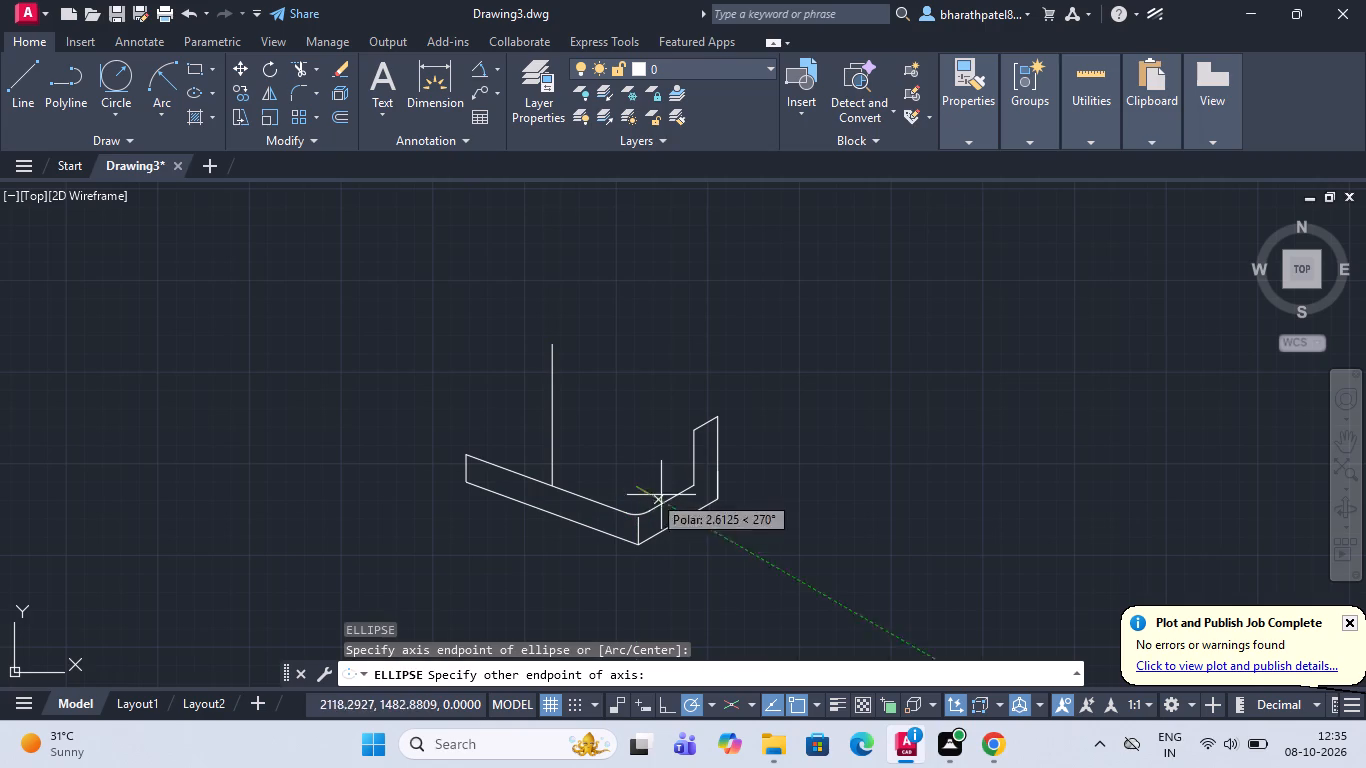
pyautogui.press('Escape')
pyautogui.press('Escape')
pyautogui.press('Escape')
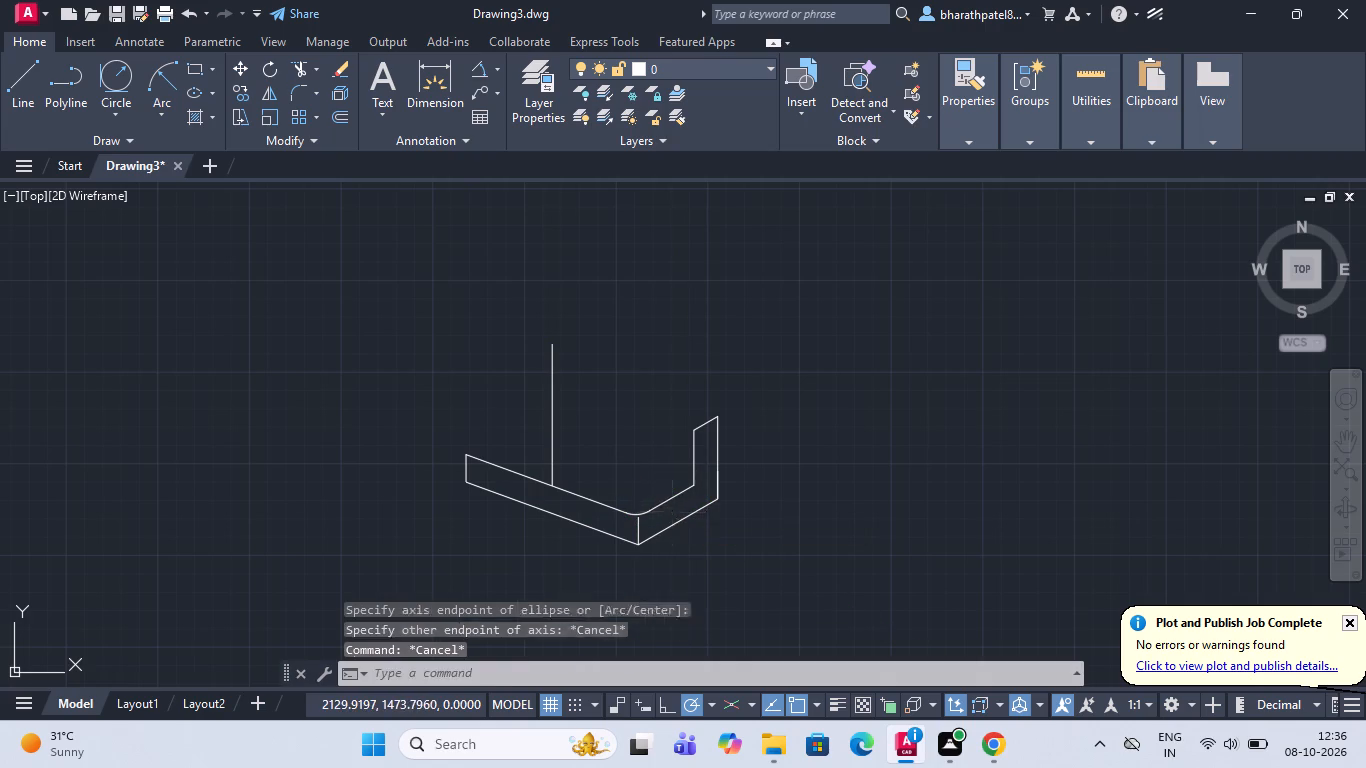
# Review the command history back to the first commands of the drawing session.
pyautogui.click(1076, 677)
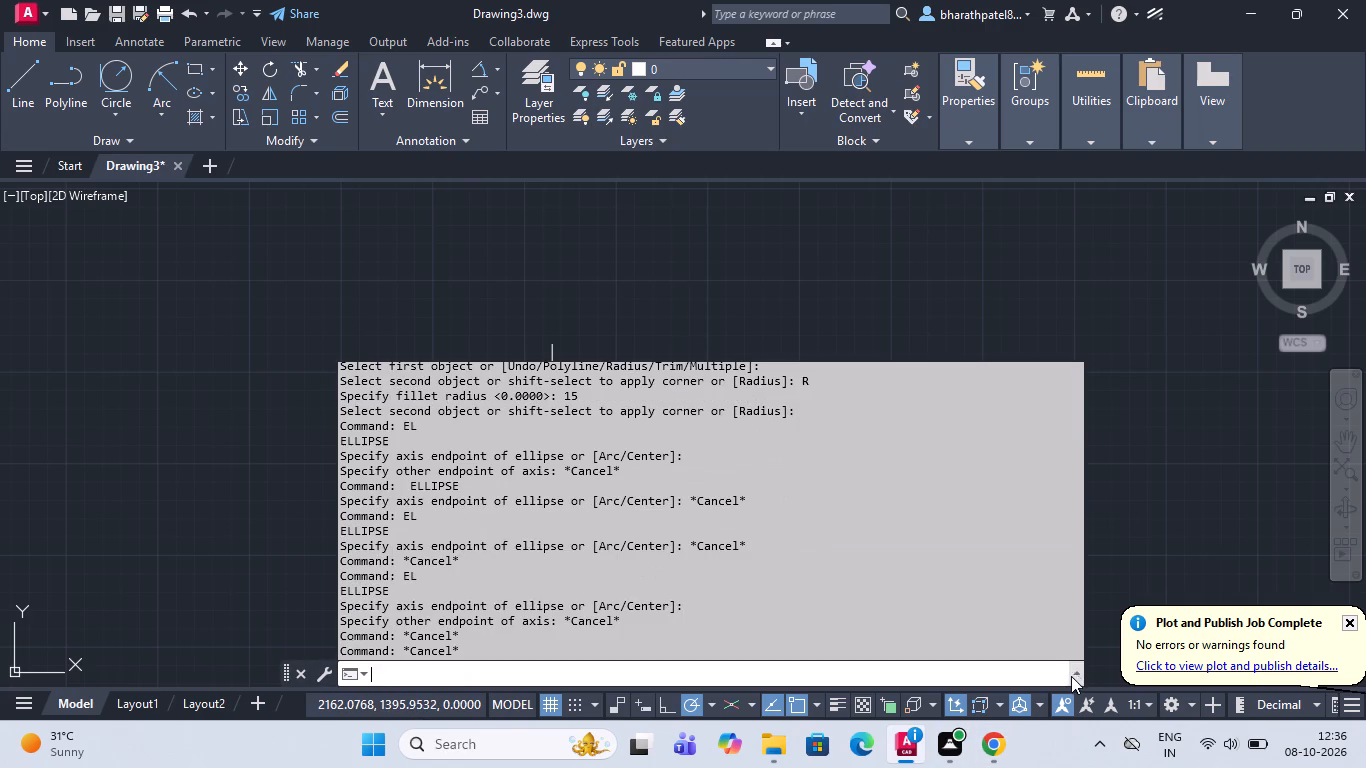
pyautogui.scroll(4, 1064, 579)
pyautogui.press('Up')
pyautogui.press('Up')
pyautogui.press('Up')
pyautogui.press('Up')
pyautogui.press('Up')
pyautogui.press('Up')
pyautogui.press('Up')
pyautogui.press('Up')
pyautogui.press('Up')
pyautogui.press('Up')
pyautogui.press('Up')
pyautogui.press('Up')
pyautogui.press('Up')
pyautogui.press('Up')
pyautogui.press('Up')
pyautogui.press('Up')
pyautogui.press('Up')
pyautogui.press('Up')
pyautogui.press('Up')
pyautogui.press('Up')
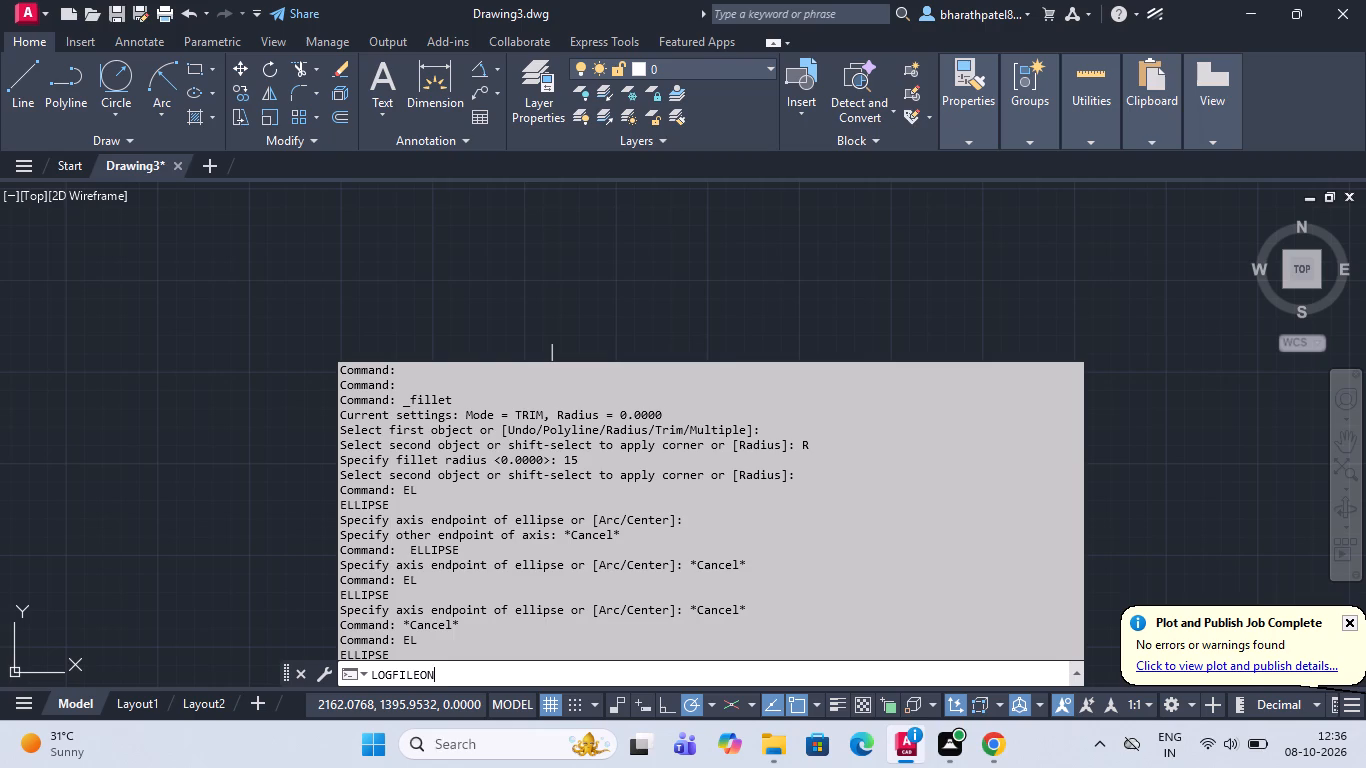
pyautogui.scroll(20, 1058, 579)
pyautogui.scroll(15, 1058, 579)
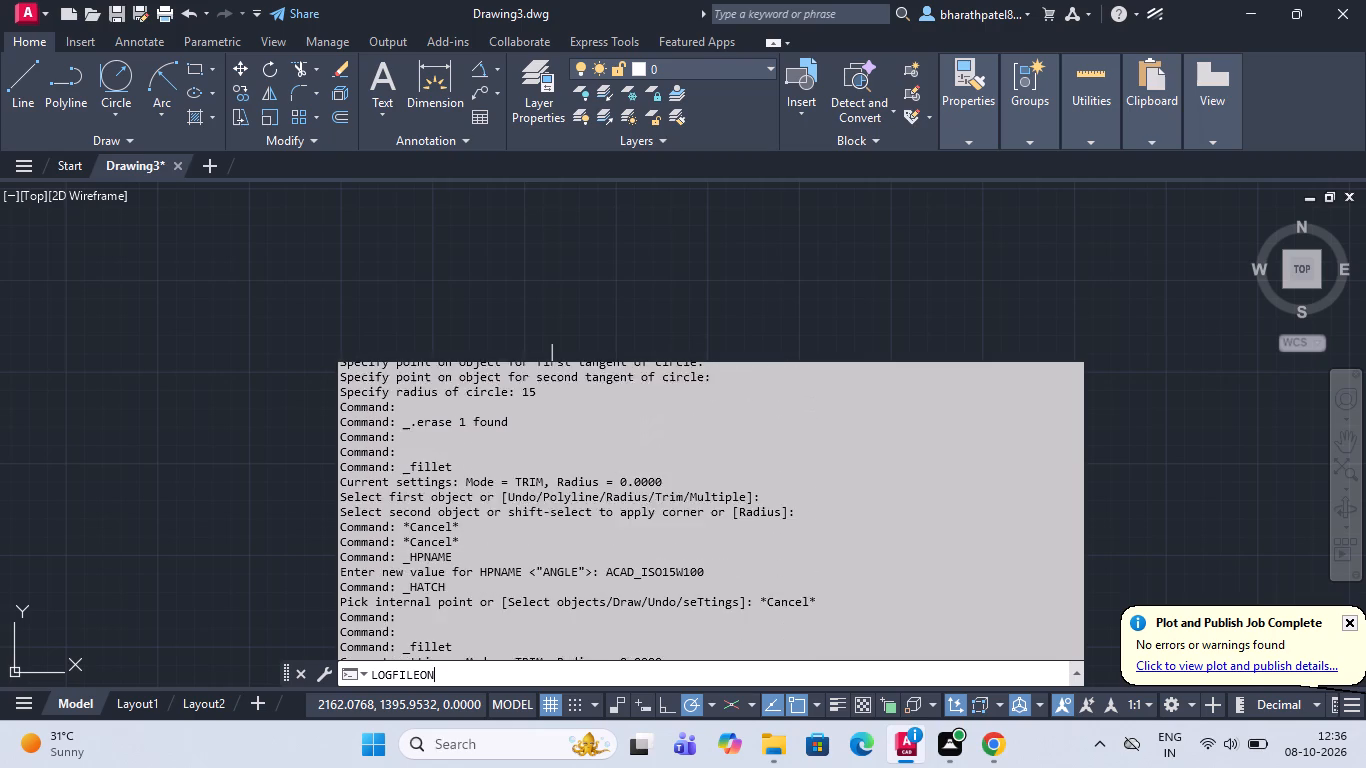
pyautogui.scroll(20, 1048, 582)
pyautogui.scroll(20, 1048, 582)
pyautogui.scroll(10, 1048, 582)
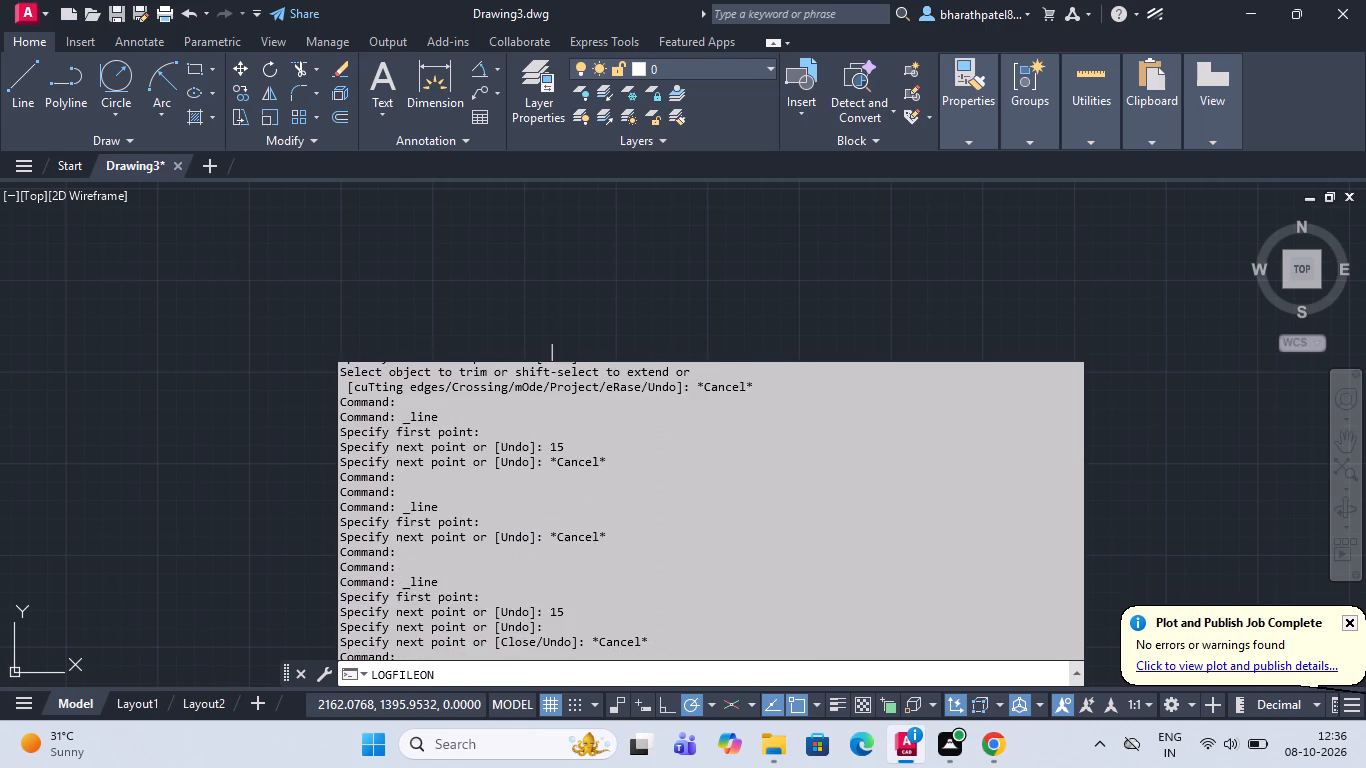
pyautogui.scroll(11, 1048, 582)
pyautogui.scroll(20, 1048, 582)
pyautogui.scroll(9, 1048, 582)
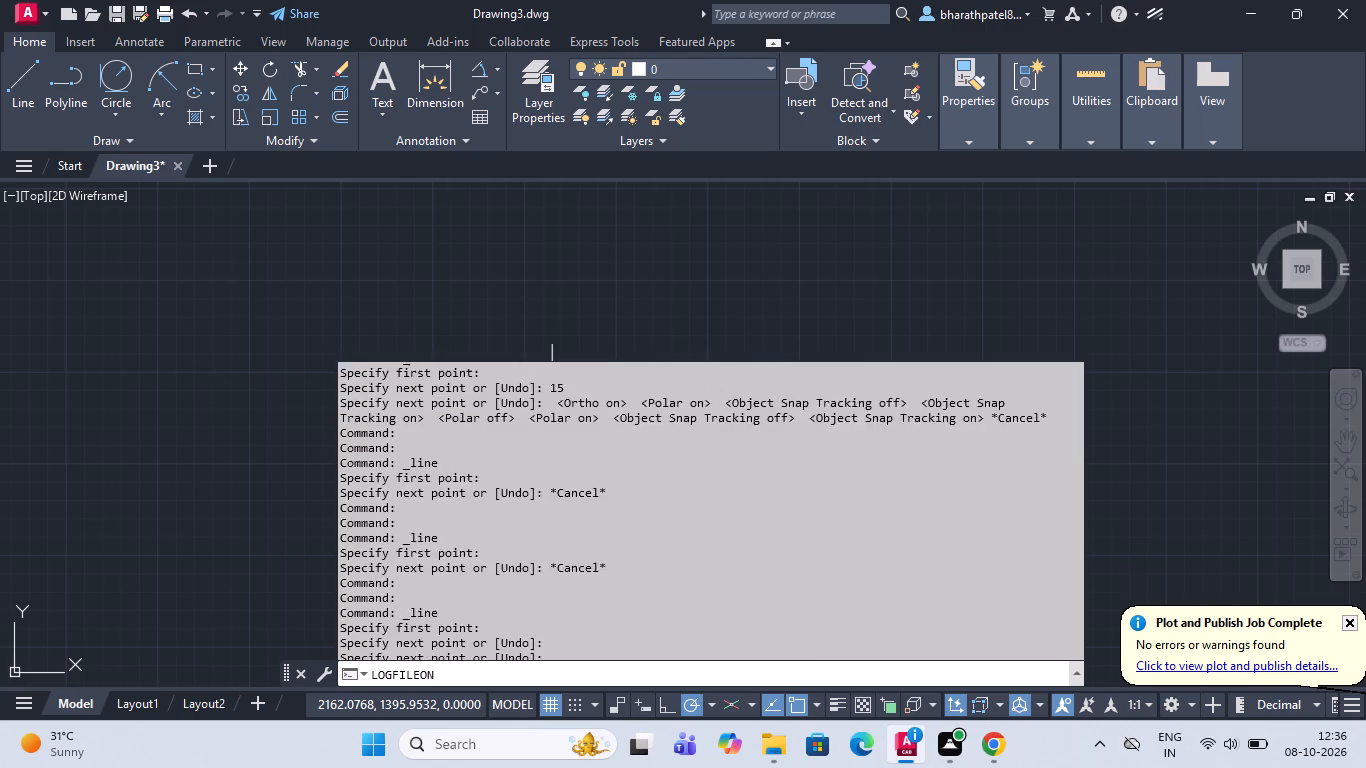
pyautogui.scroll(20, 1048, 582)
pyautogui.scroll(20, 1048, 582)
pyautogui.scroll(12, 1048, 582)
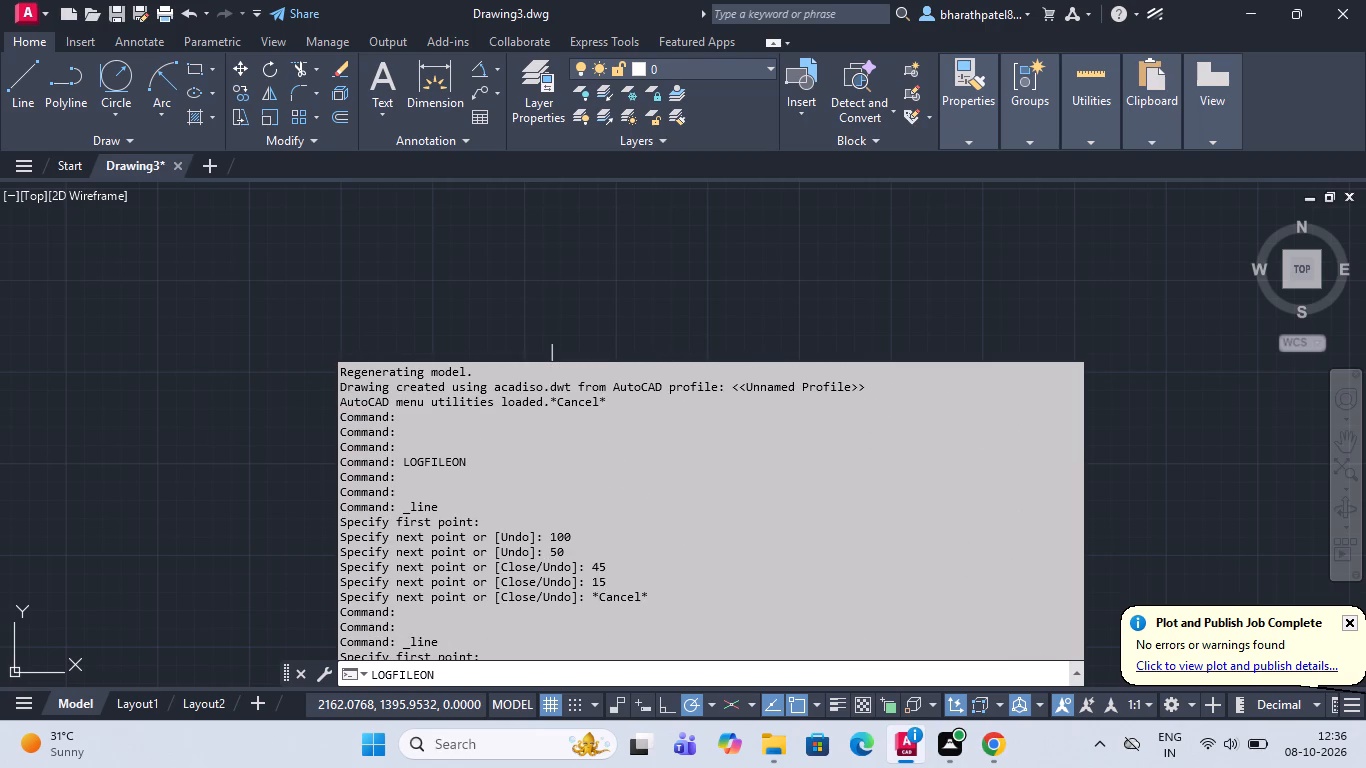
# Close the expanded command history and run the LOGFILEON command.
pyautogui.scroll(8, 1048, 582)
pyautogui.click(1062, 369)
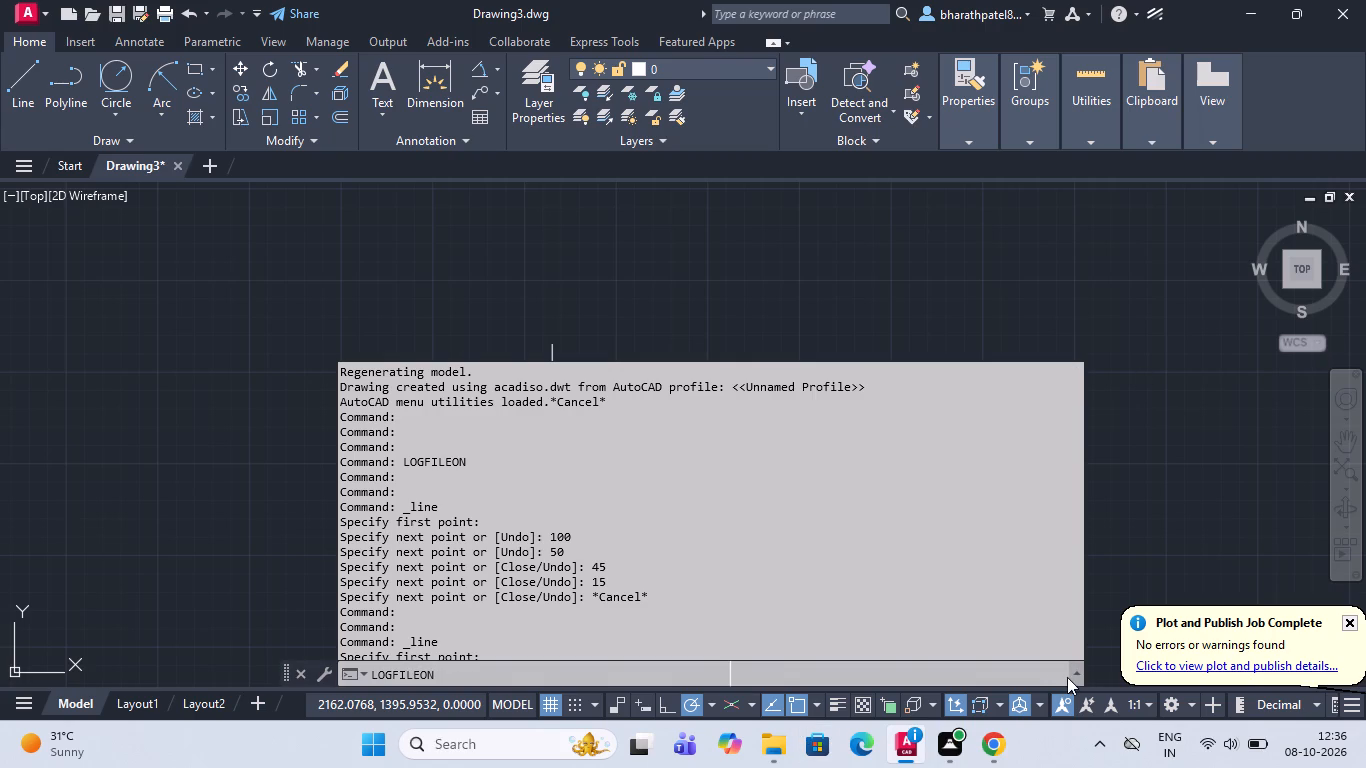
pyautogui.click(1068, 676)
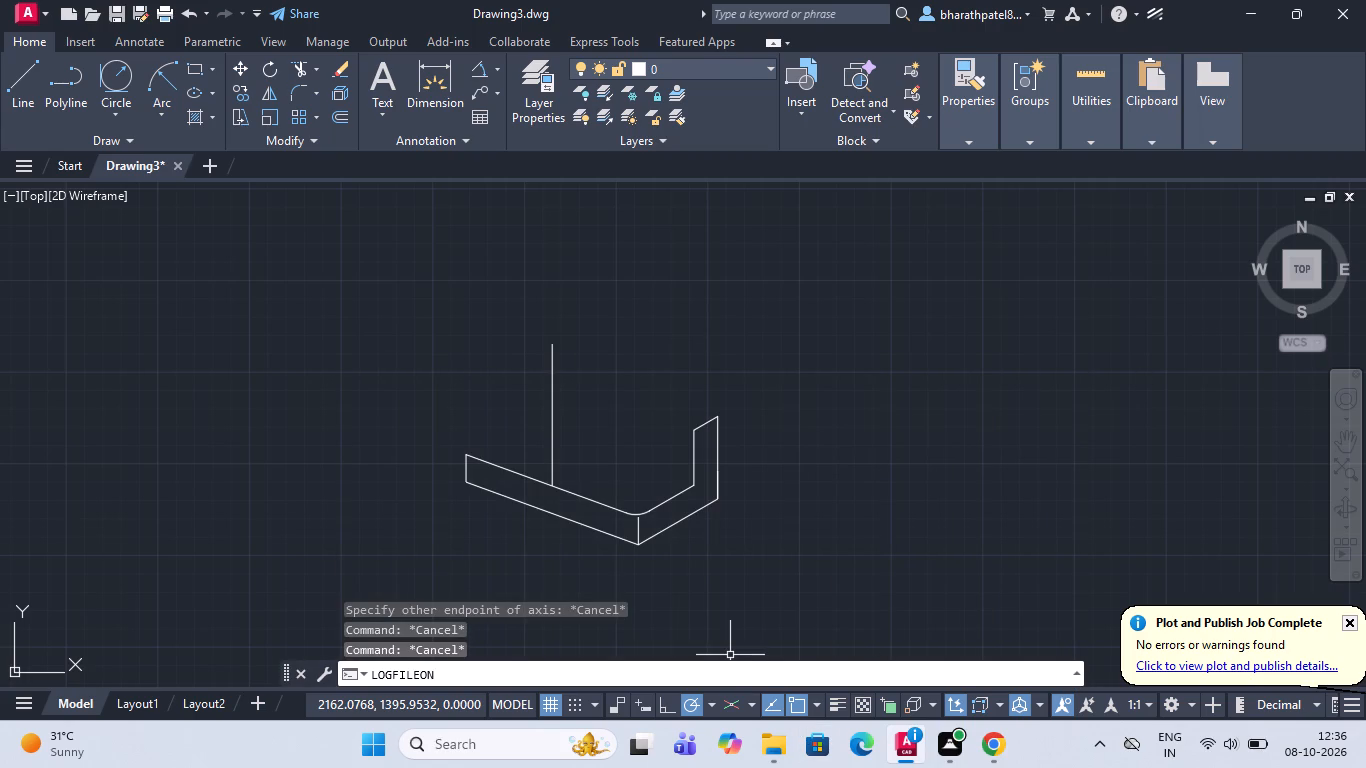
pyautogui.press('Return')
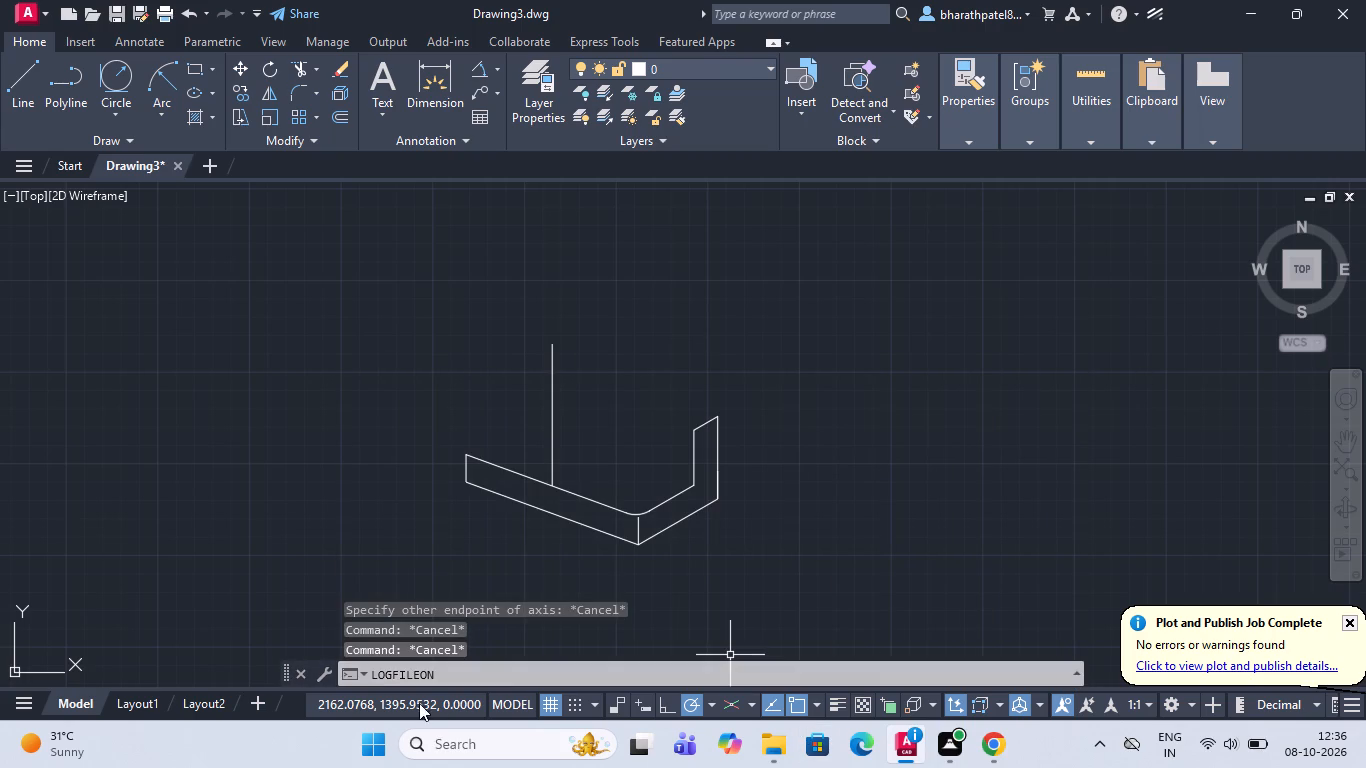
pyautogui.click(444, 668)
pyautogui.press('Return')
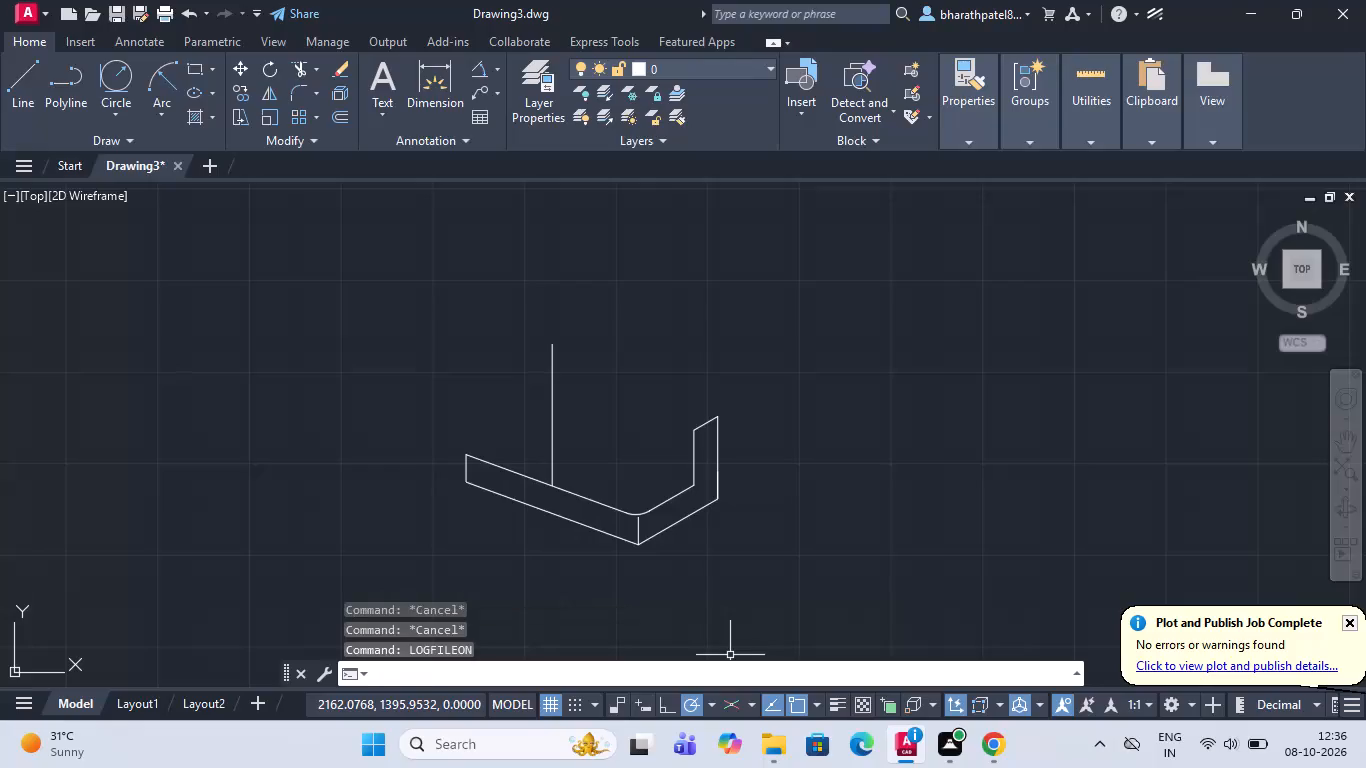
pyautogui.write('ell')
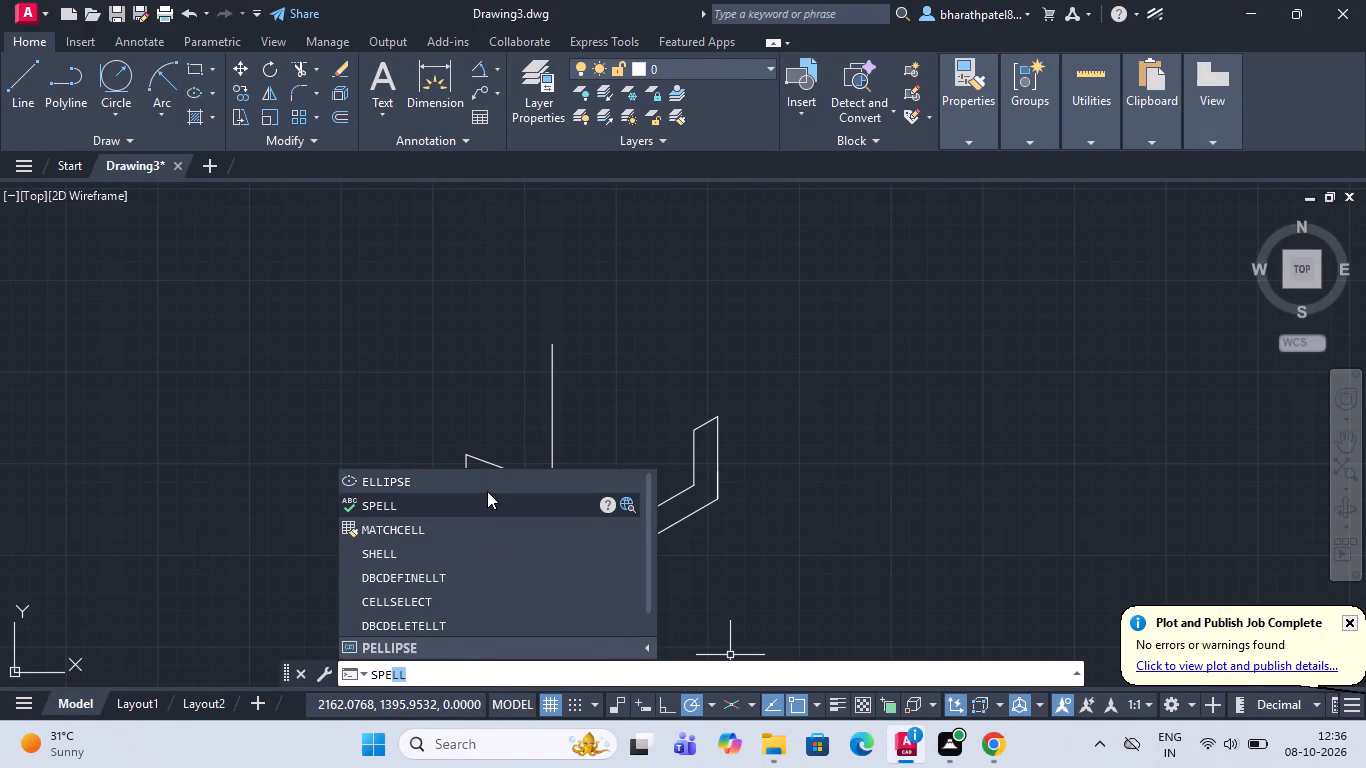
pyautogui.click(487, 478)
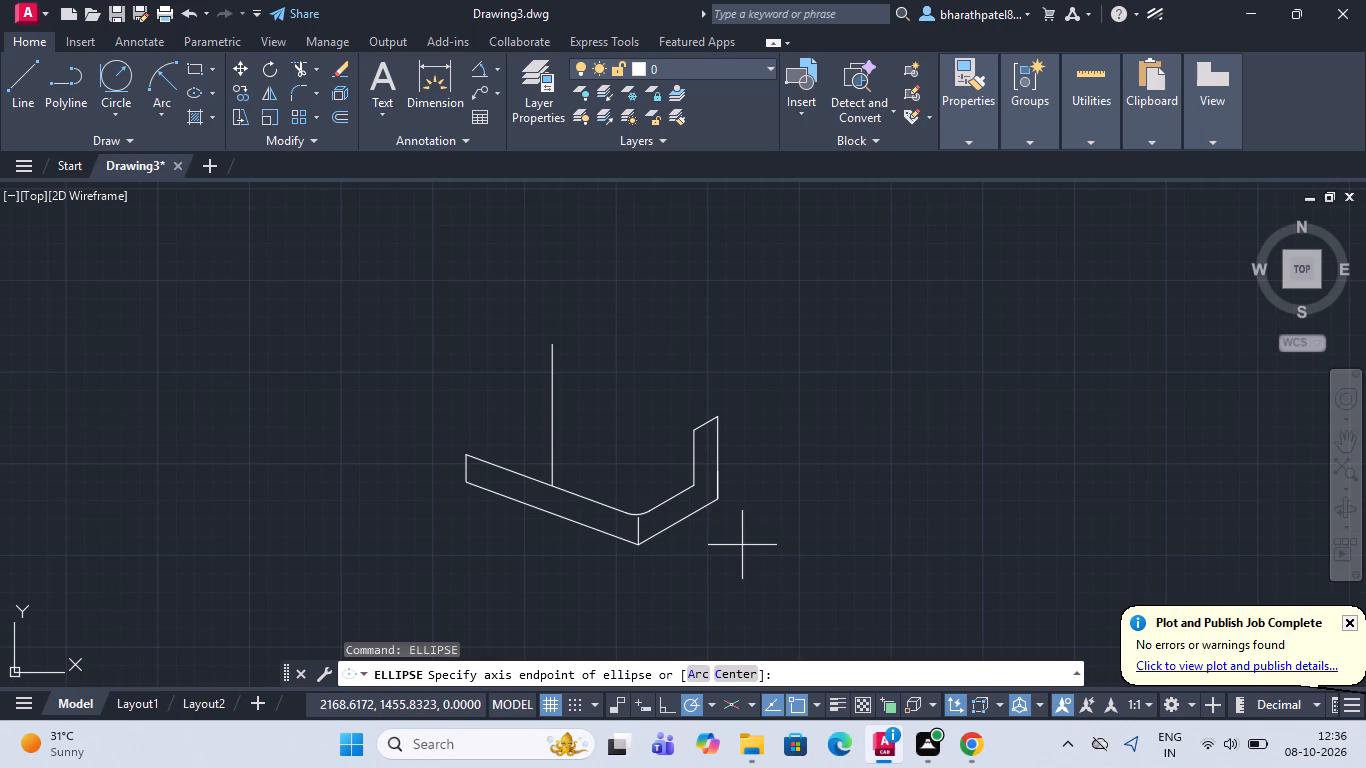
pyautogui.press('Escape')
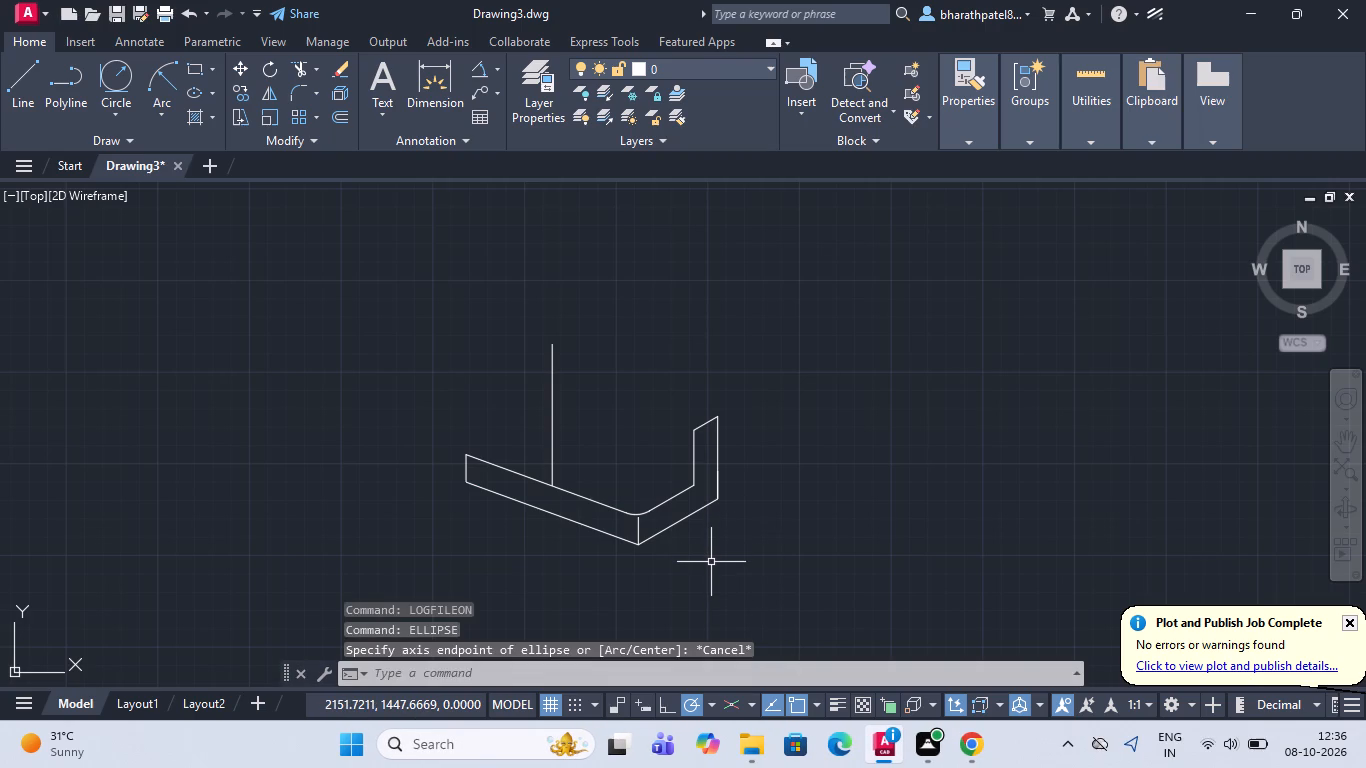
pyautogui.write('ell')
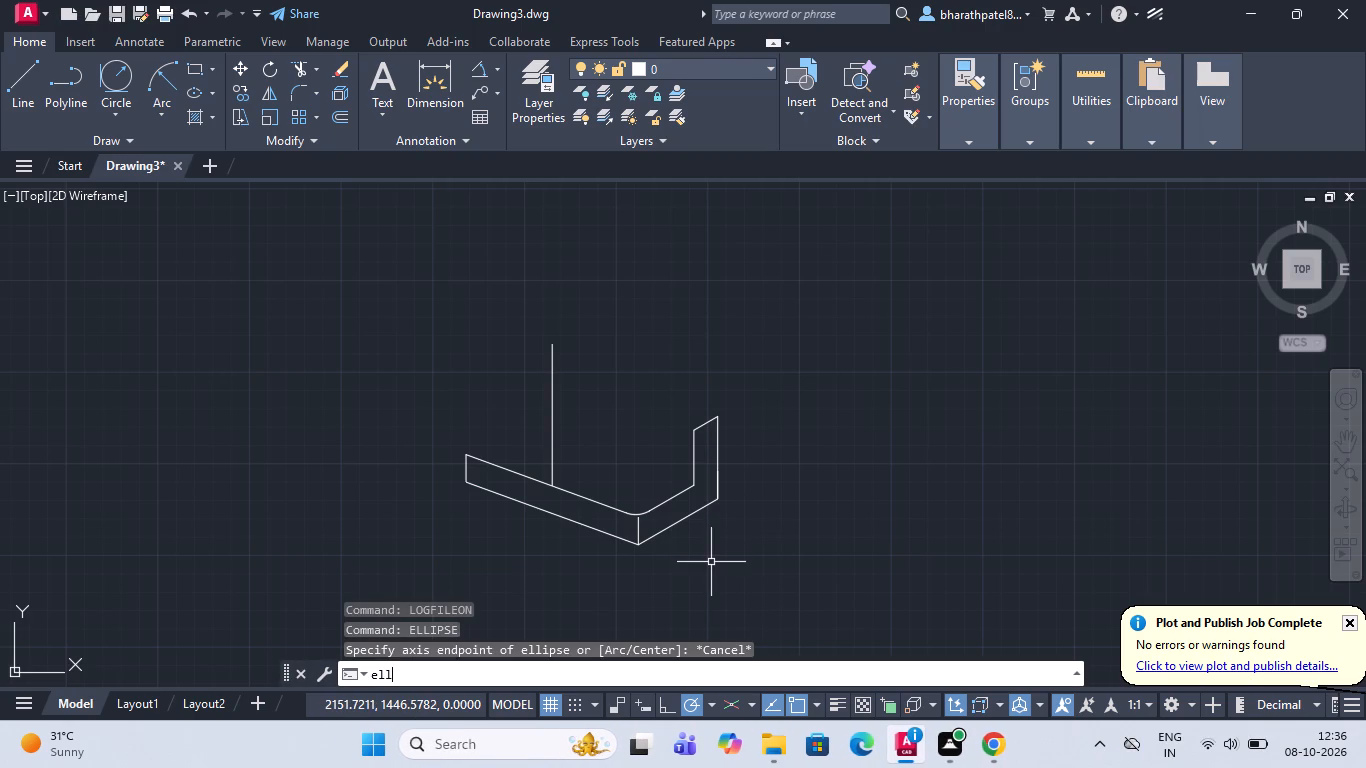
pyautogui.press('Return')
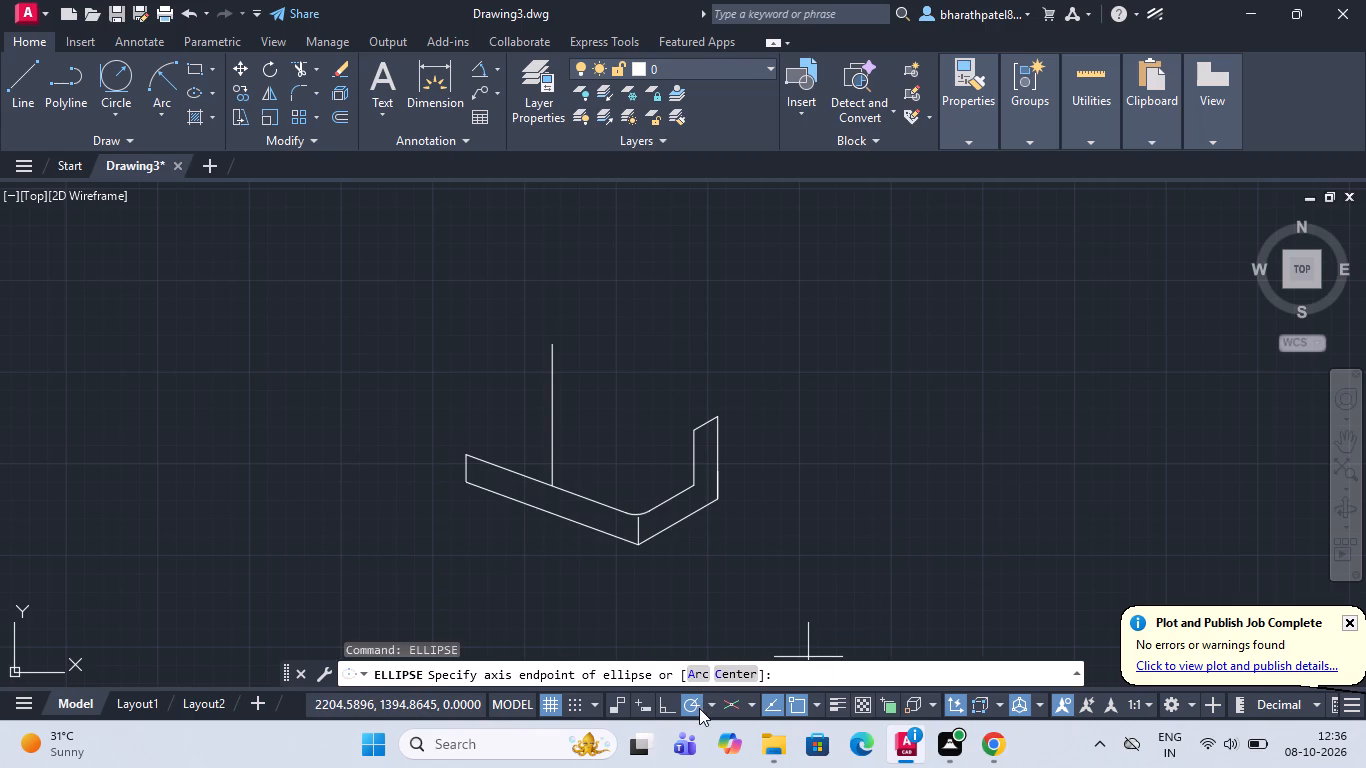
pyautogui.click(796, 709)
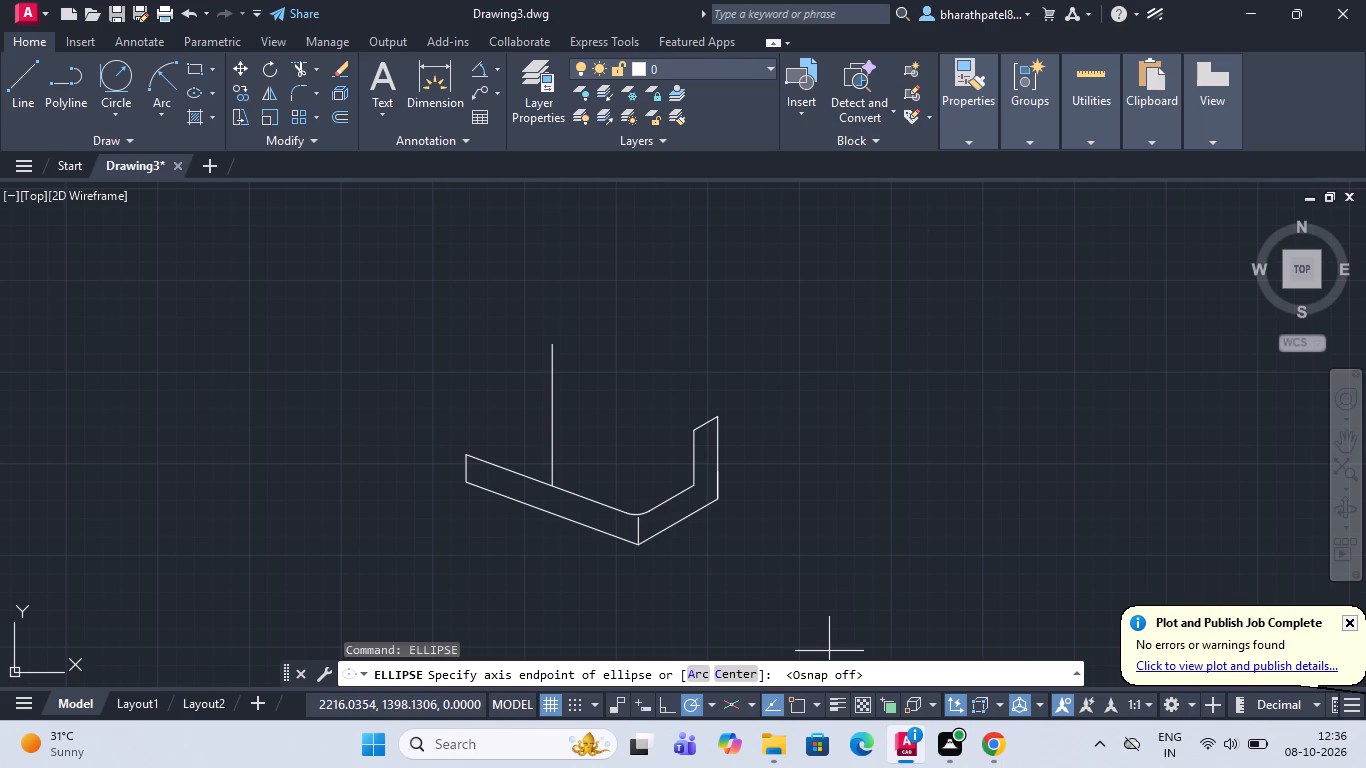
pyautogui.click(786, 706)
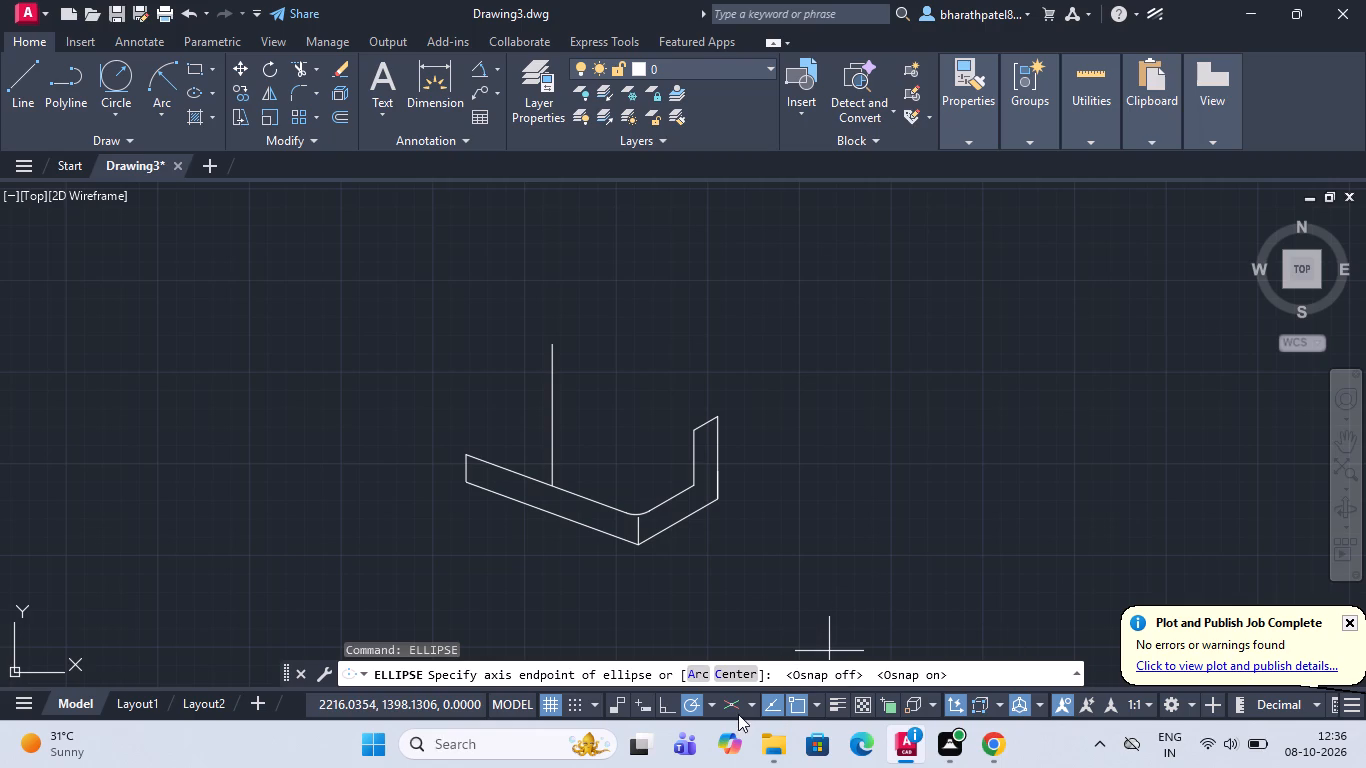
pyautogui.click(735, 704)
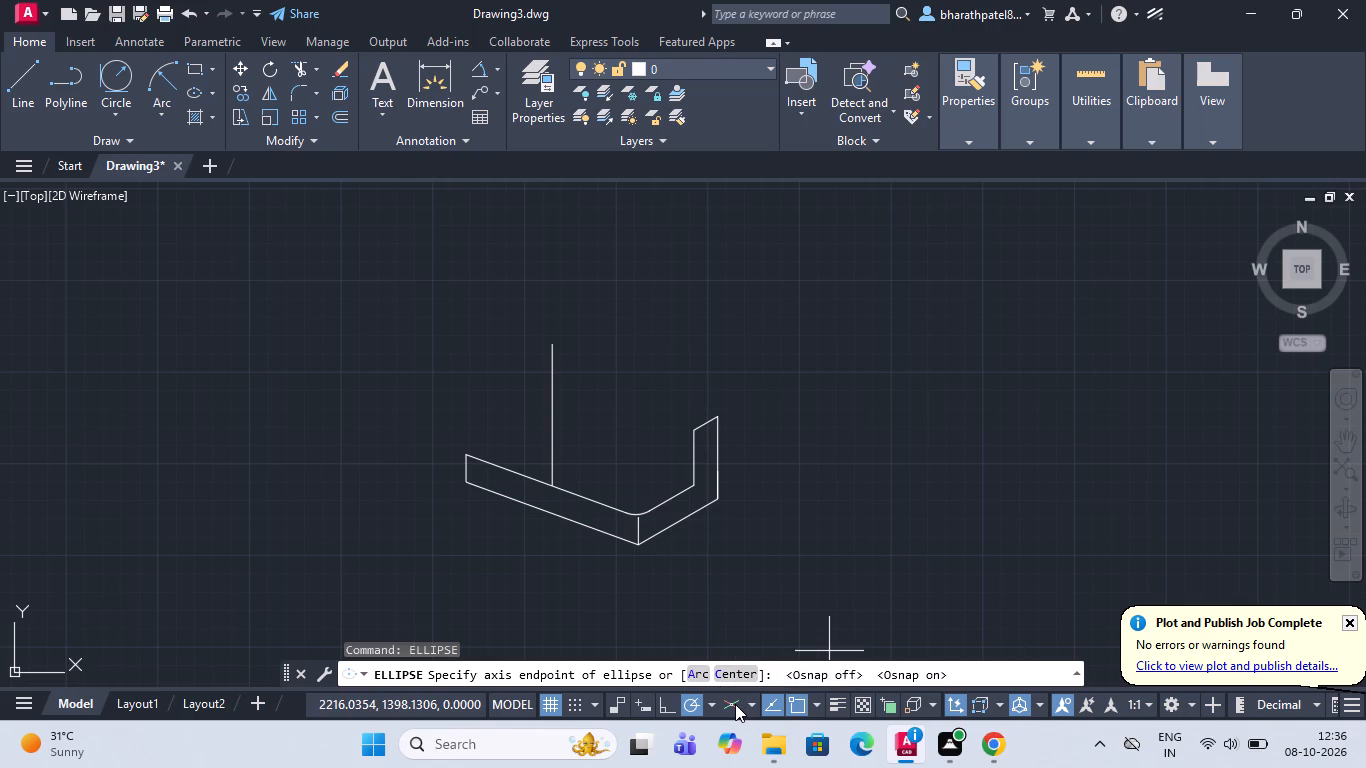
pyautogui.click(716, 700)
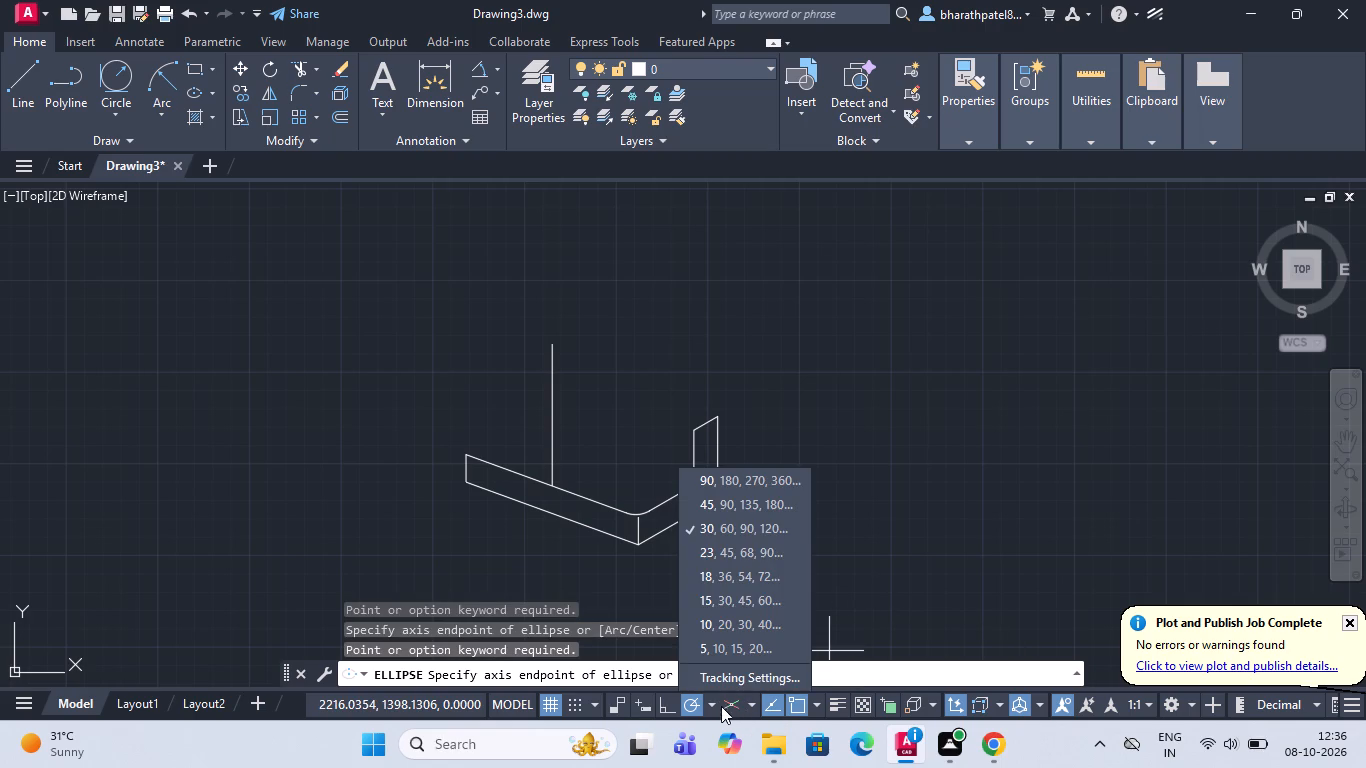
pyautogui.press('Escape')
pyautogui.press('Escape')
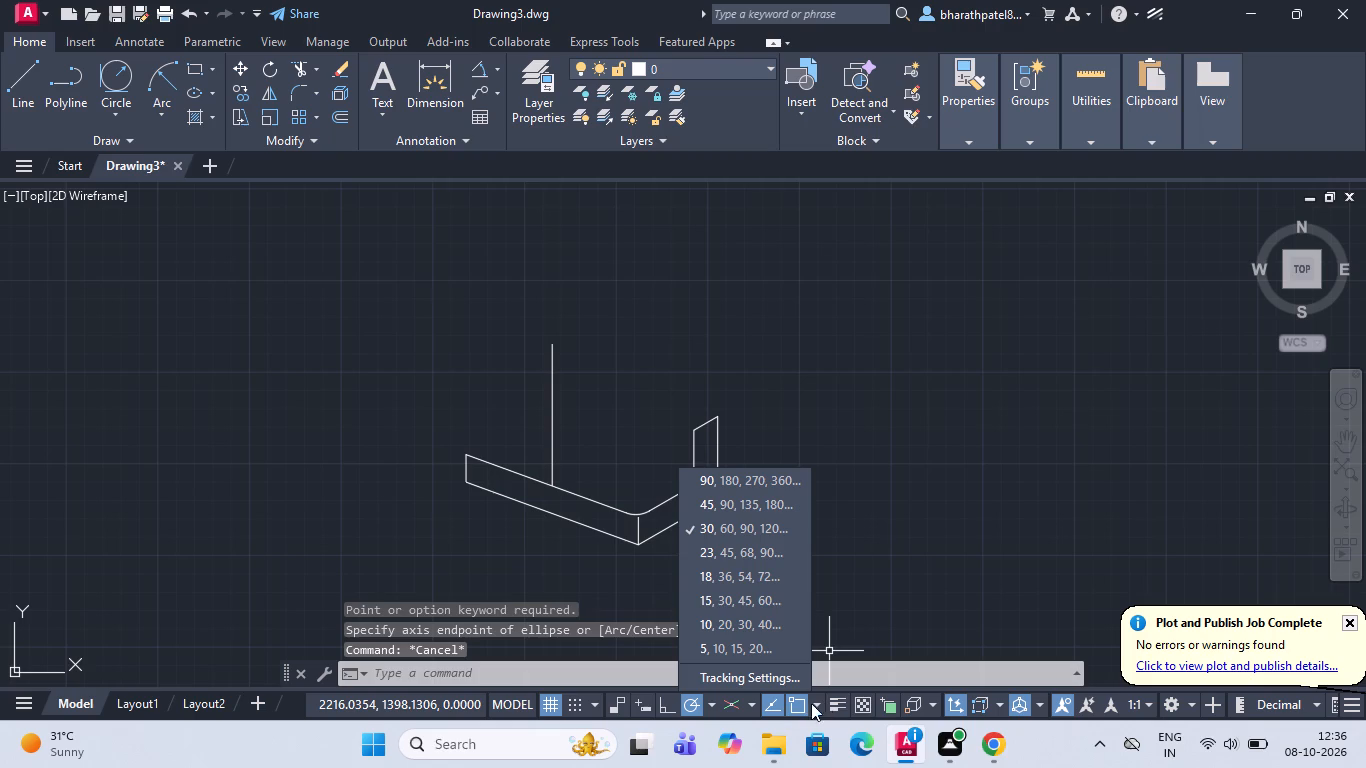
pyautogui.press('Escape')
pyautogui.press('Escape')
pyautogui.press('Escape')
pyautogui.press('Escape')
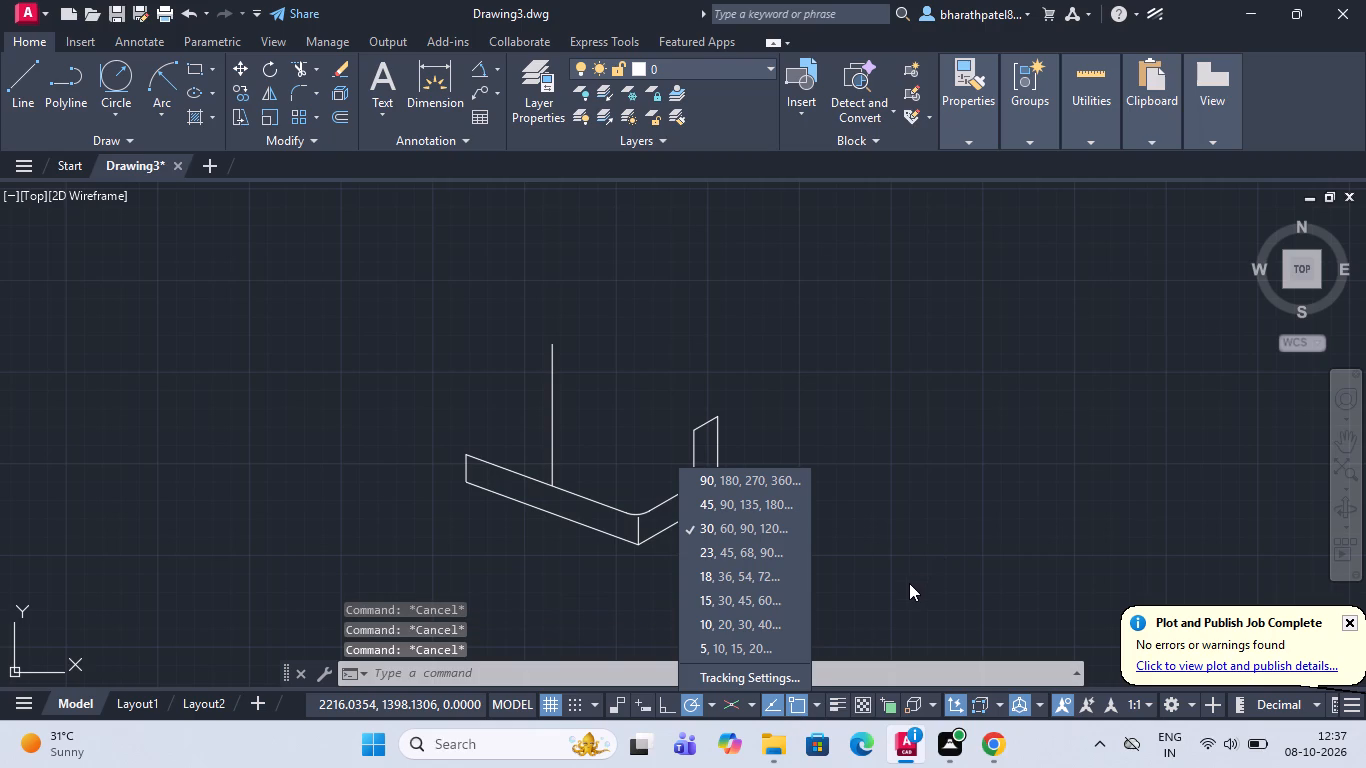
# Choose 30° polar tracking increments and turn on isometric drafting in the top isoplane.
pyautogui.click(768, 532)
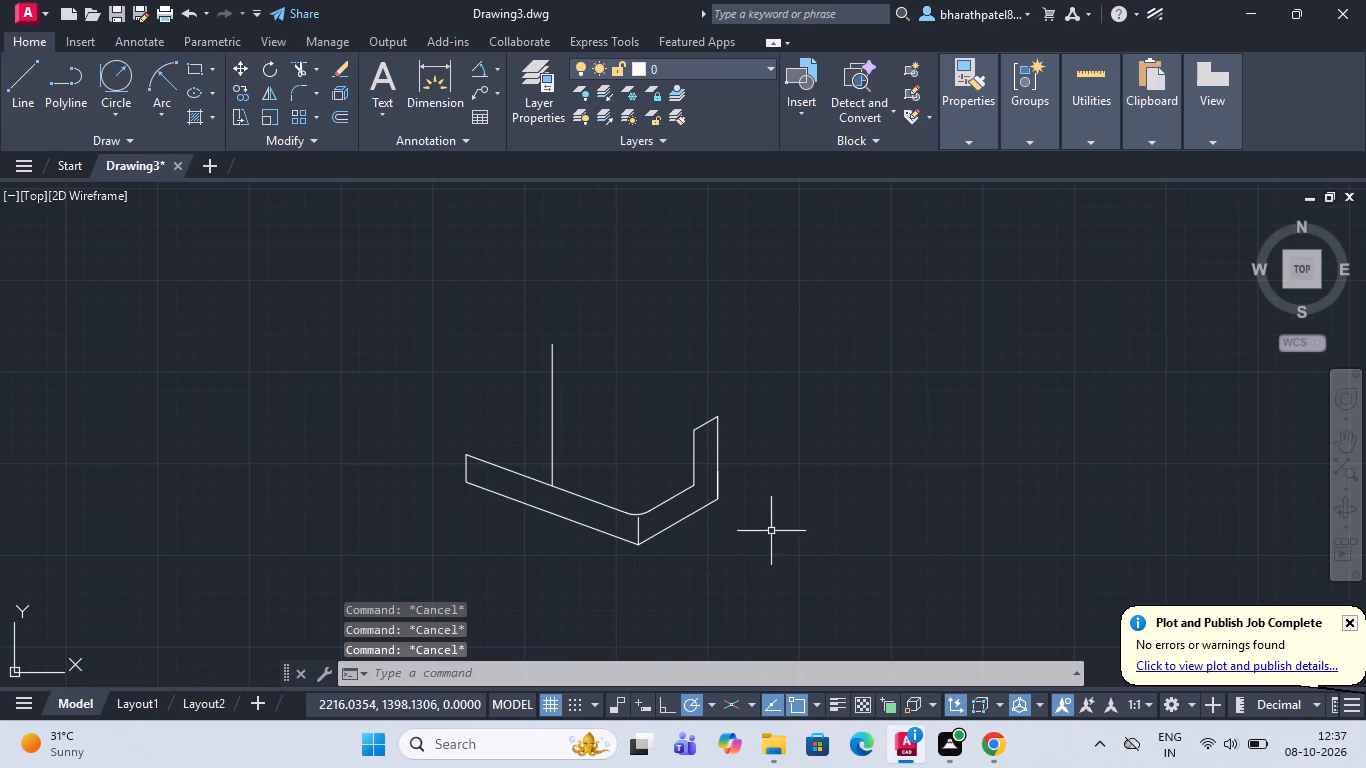
pyautogui.click(728, 701)
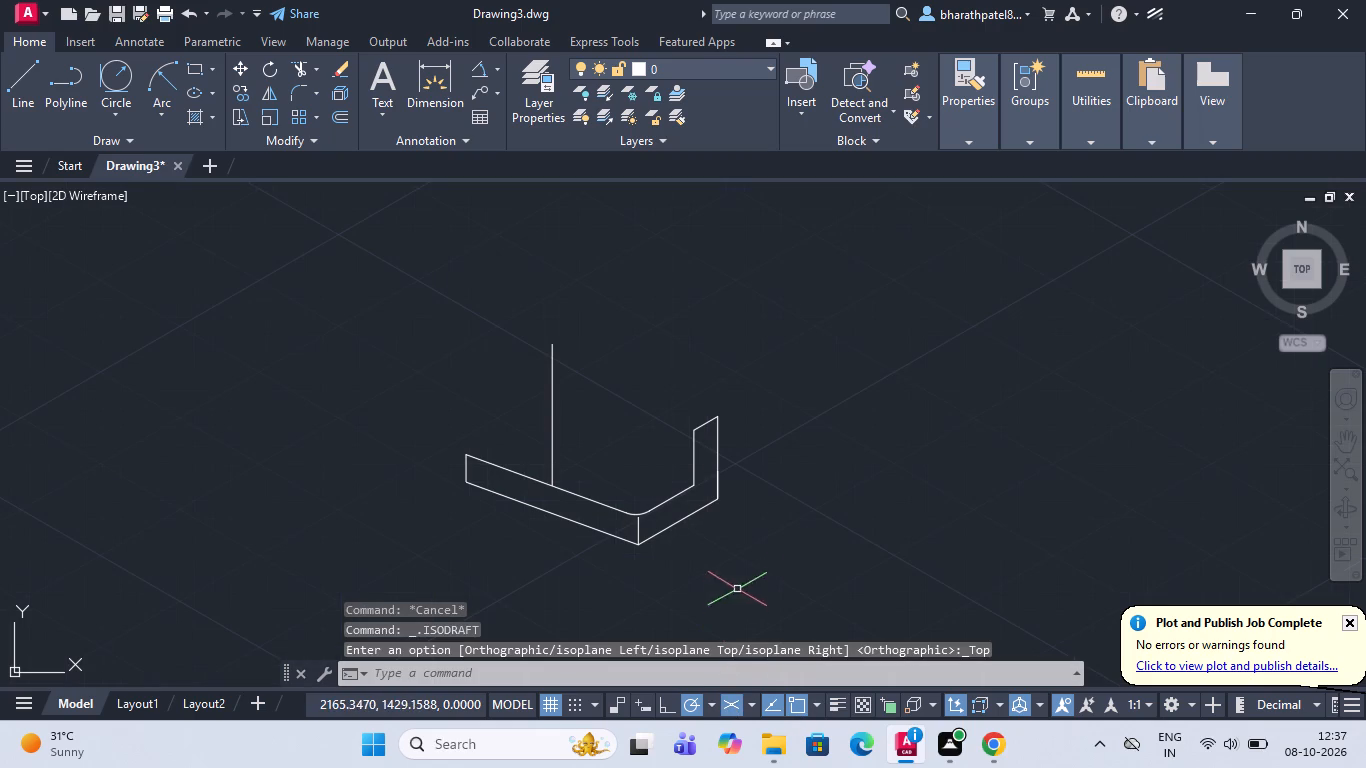
pyautogui.moveTo(450, 262); pyautogui.dragTo(459, 268)
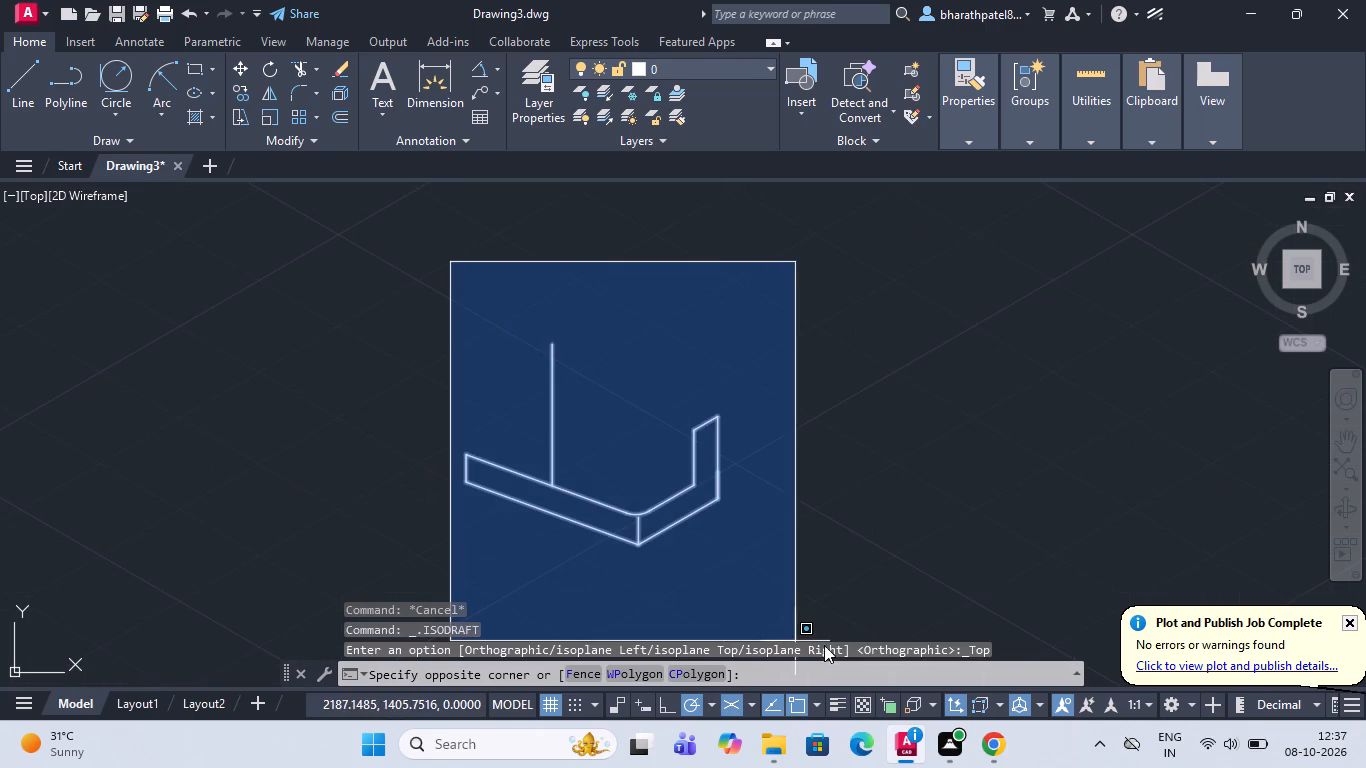
pyautogui.click(381, 550)
# Draw a chain of connected lines in the empty space beside the existing part: 100 at 330°, 50 at 30°, 45 at 90° and 15 at 210°.
pyautogui.scroll(-2, 868, 505)
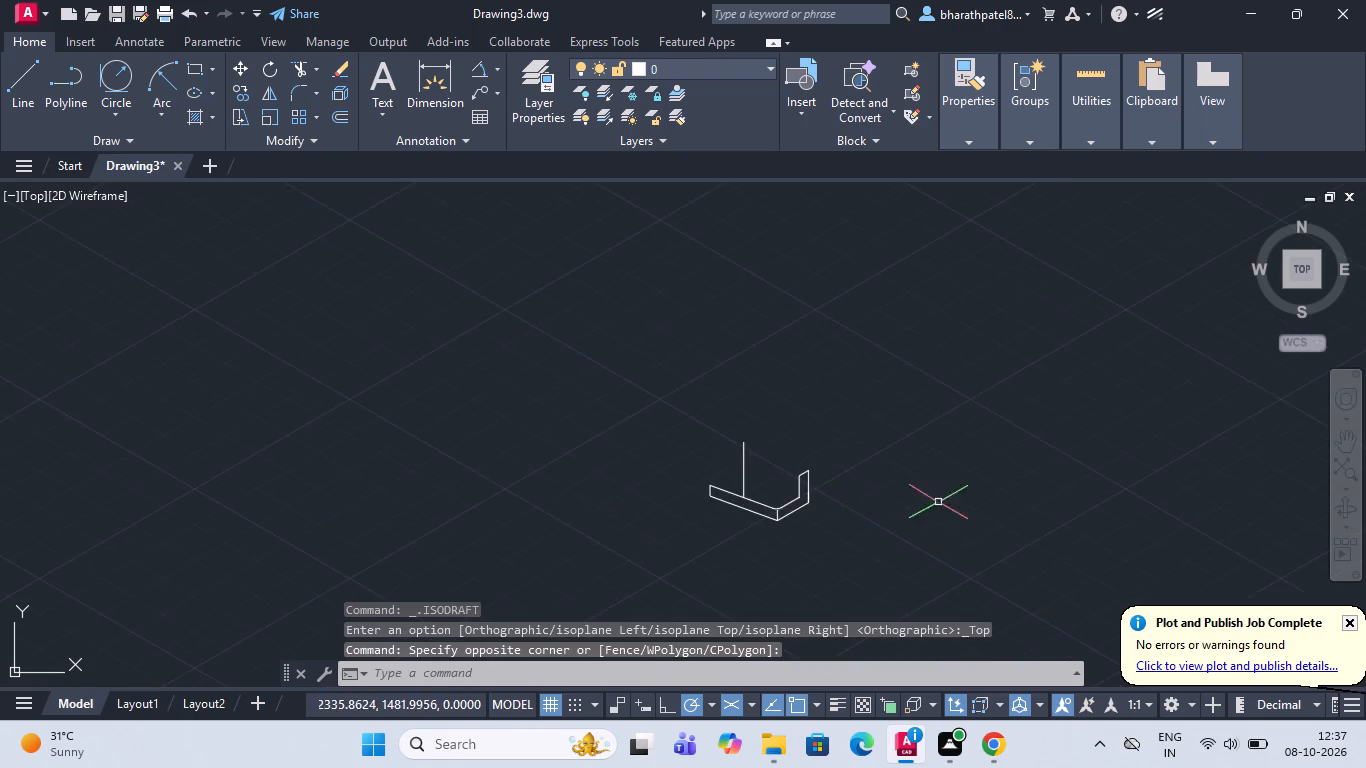
pyautogui.scroll(4, 959, 502)
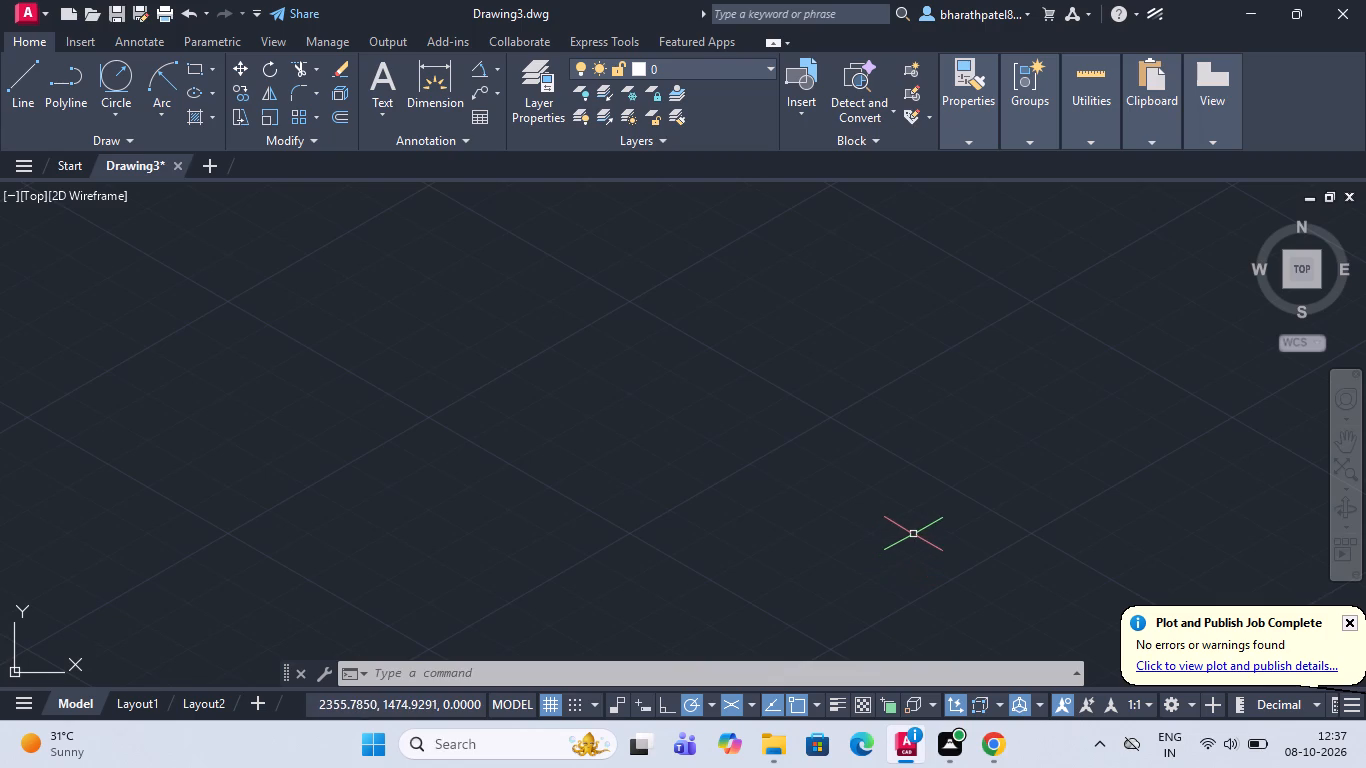
pyautogui.click(15, 82)
pyautogui.click(404, 408)
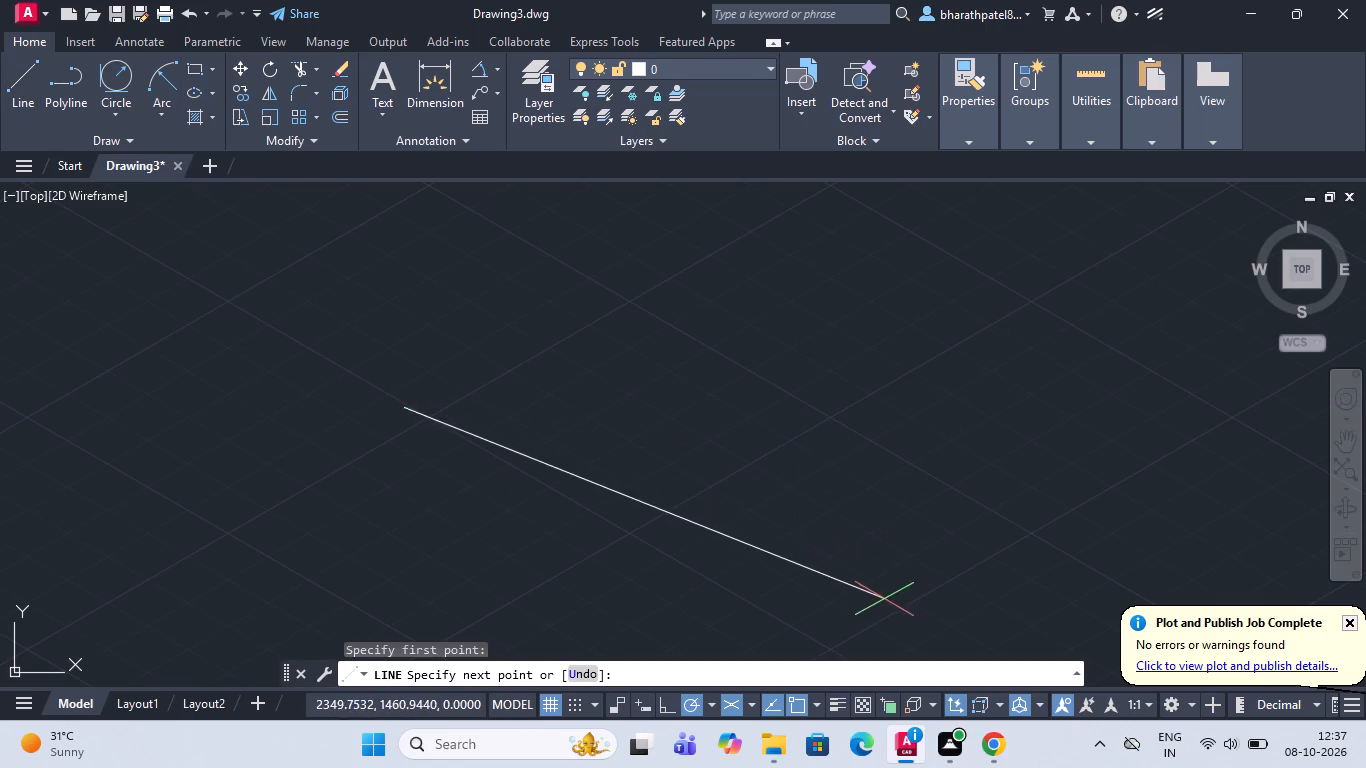
pyautogui.scroll(-2, 838, 451)
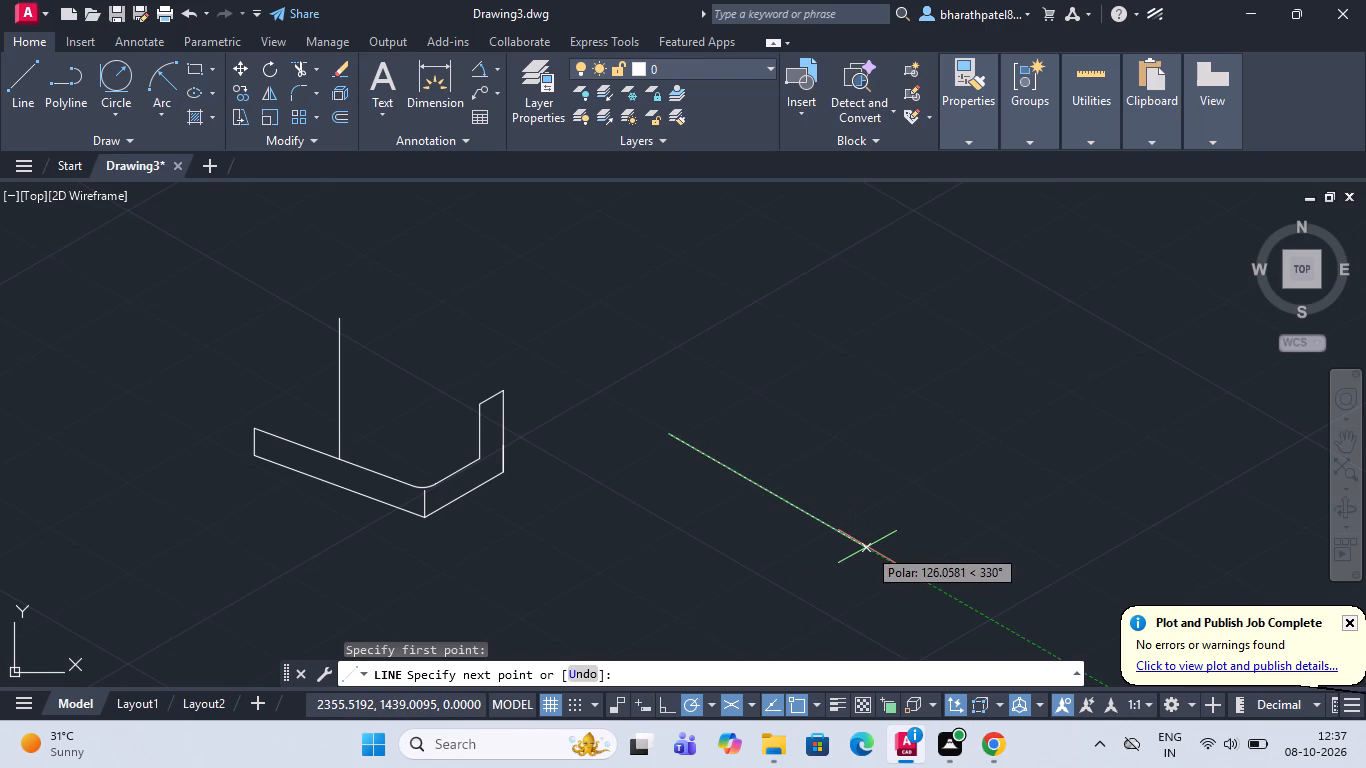
pyautogui.write('100')
pyautogui.press('Return')
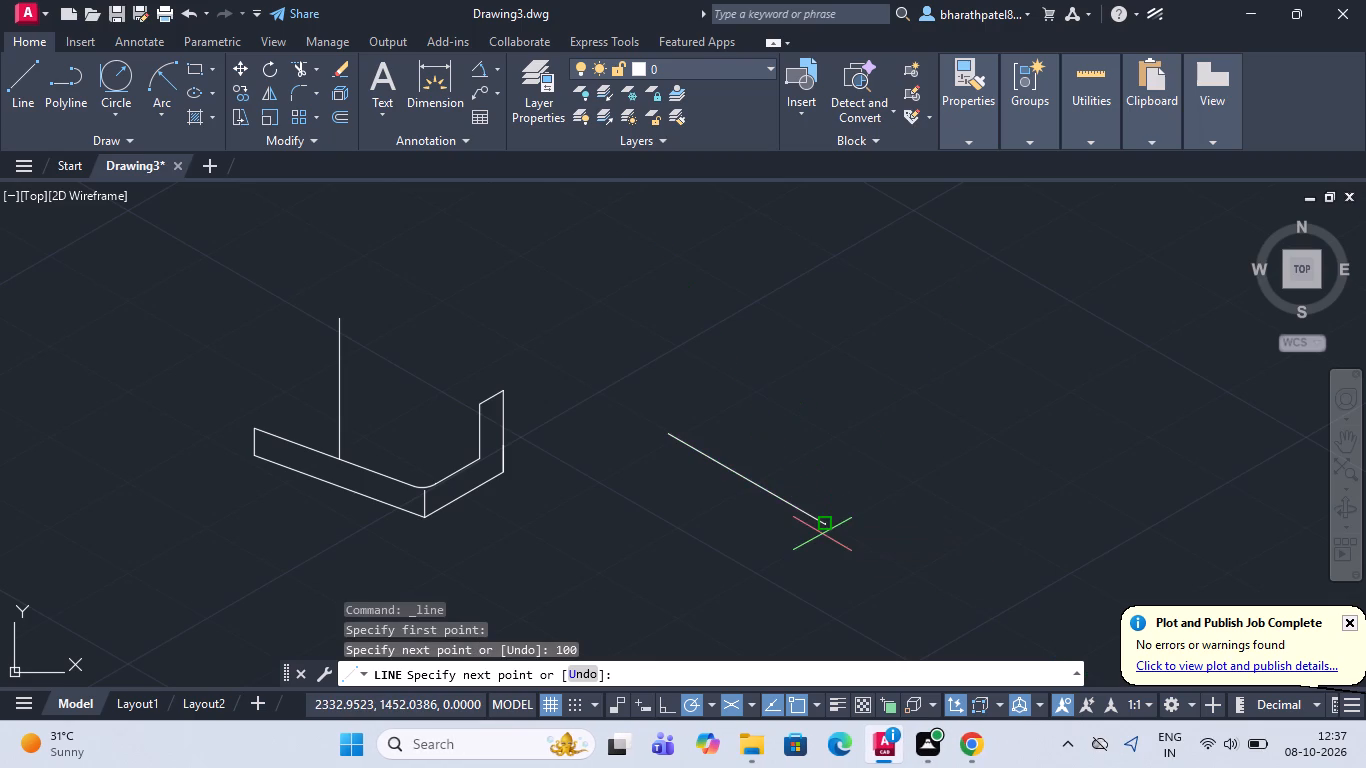
pyautogui.scroll(2, 823, 534)
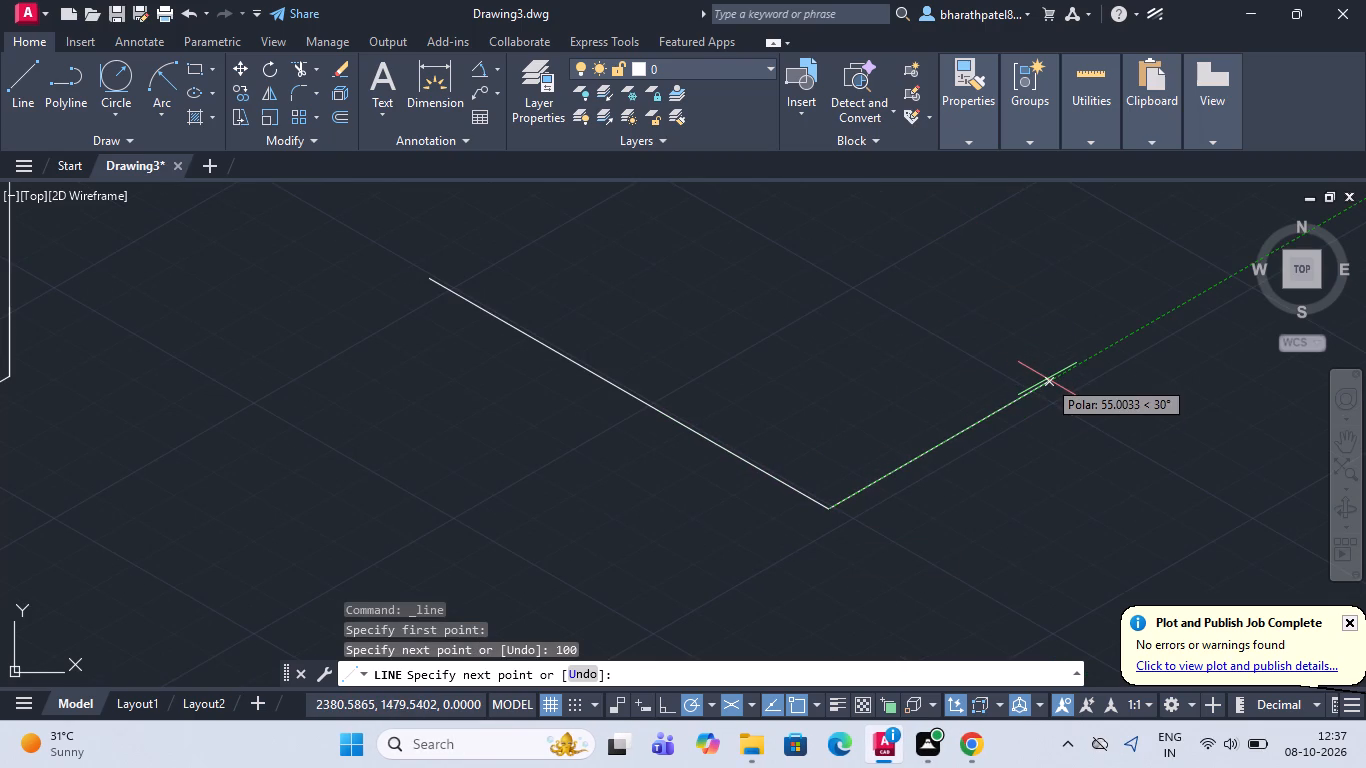
pyautogui.write('50')
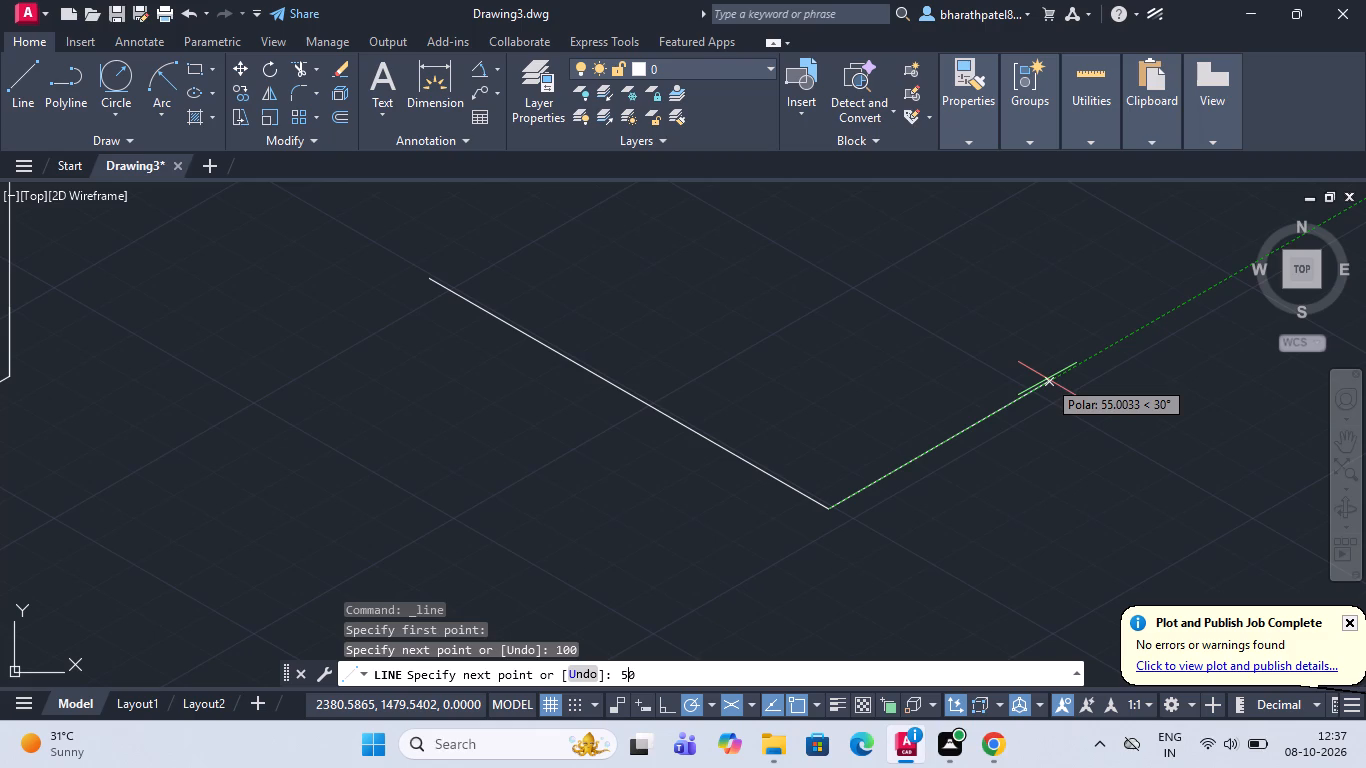
pyautogui.press('Return')
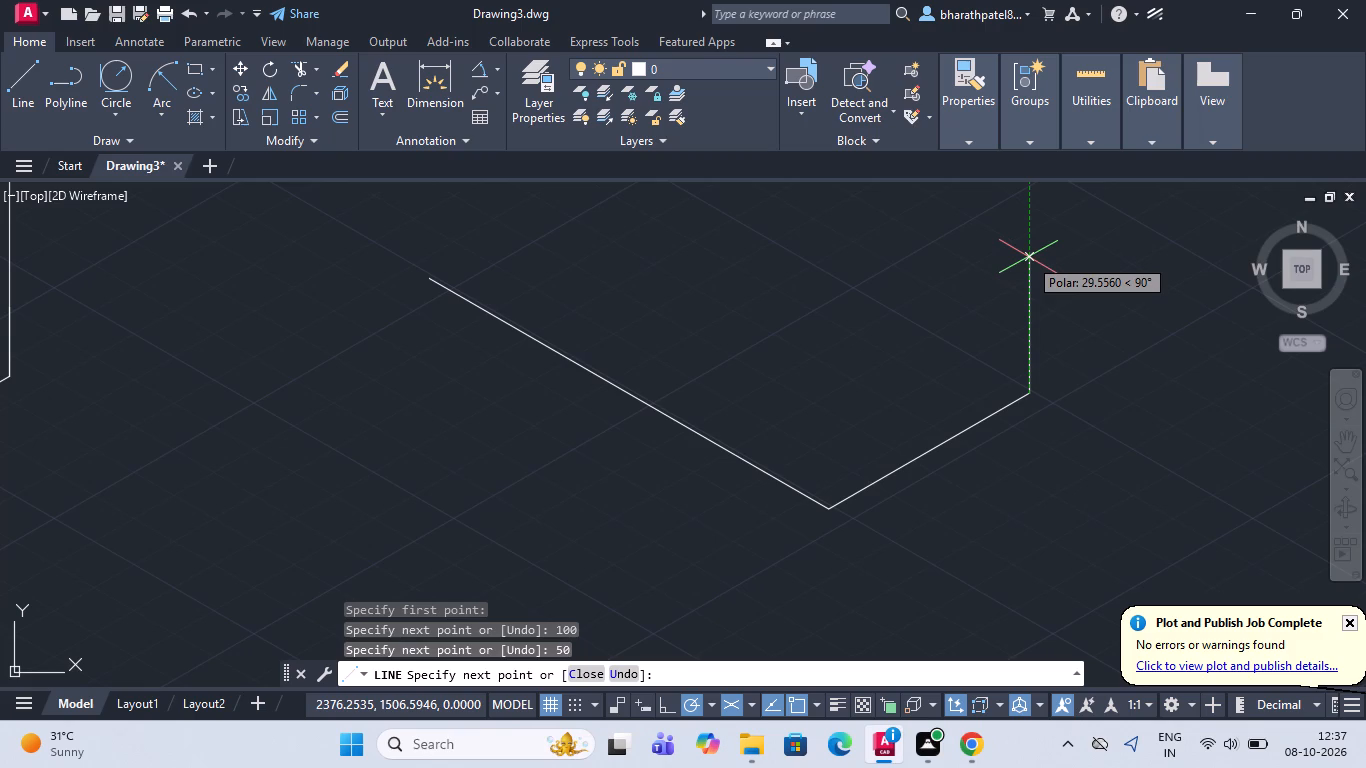
pyautogui.write('45')
pyautogui.press('Return')
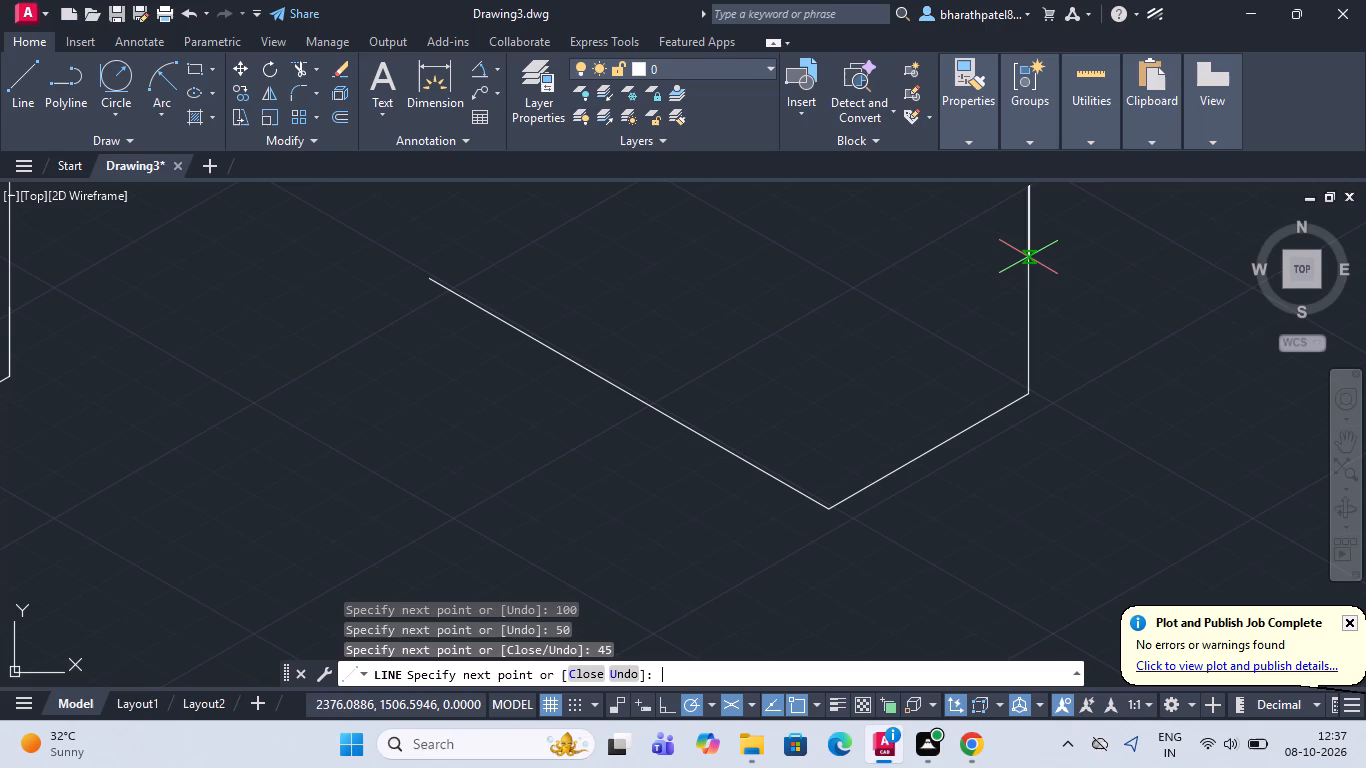
pyautogui.scroll(-4, 1028, 258)
pyautogui.scroll(2, 1057, 236)
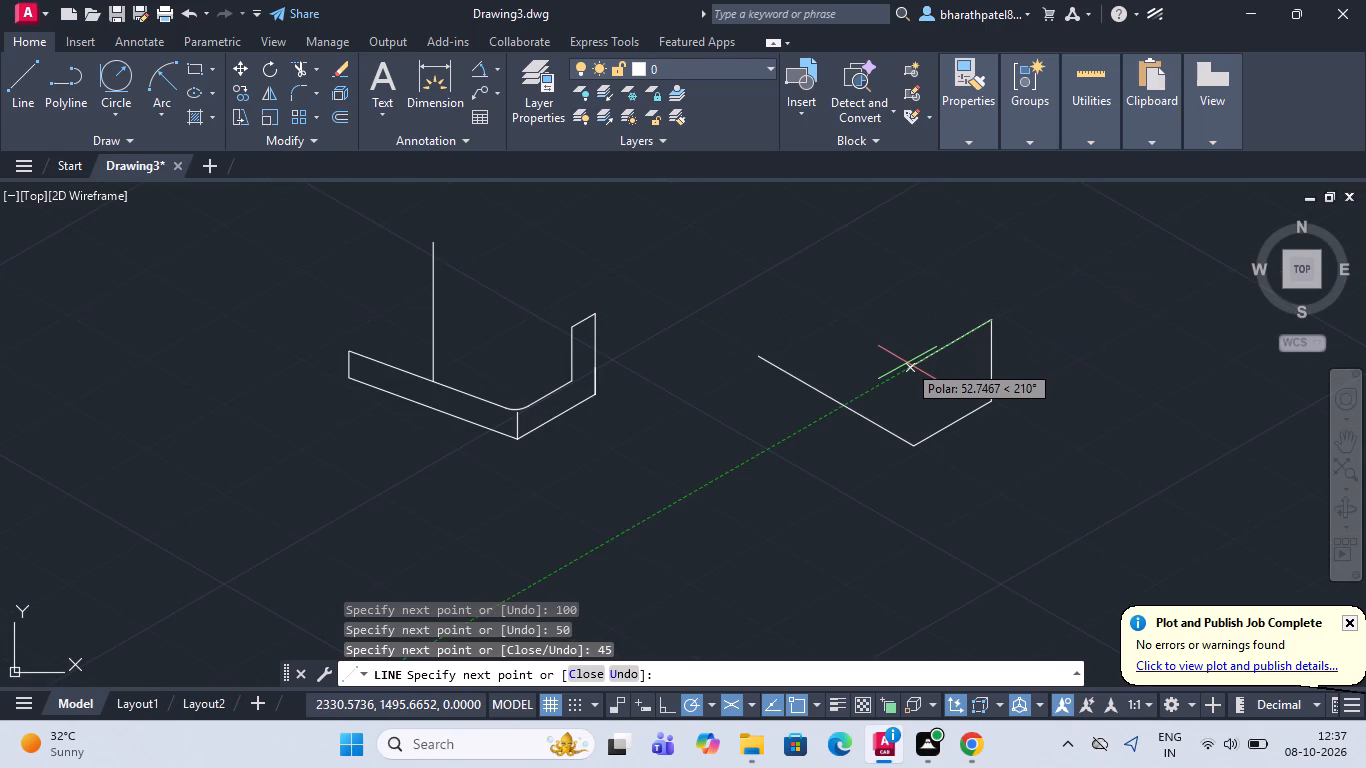
pyautogui.write('15')
pyautogui.press('Return')
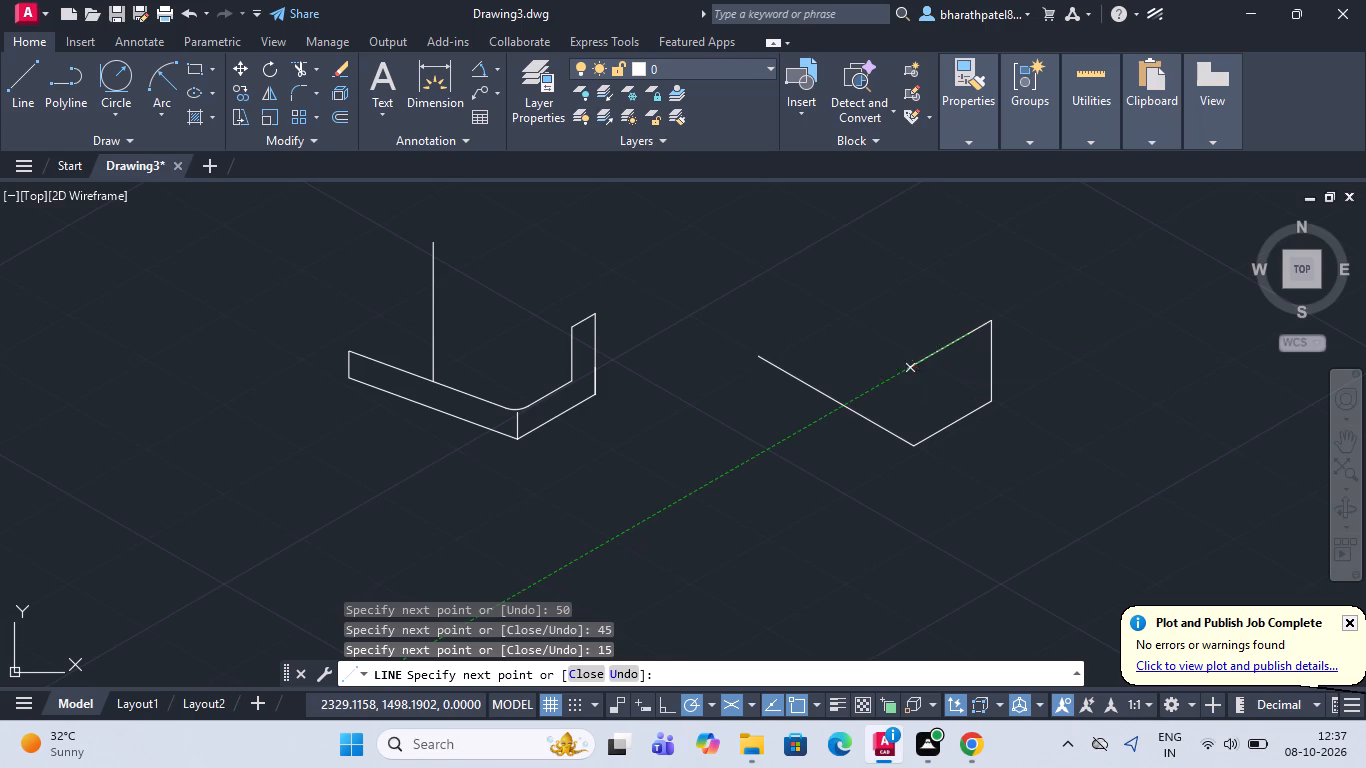
pyautogui.scroll(2, 999, 422)
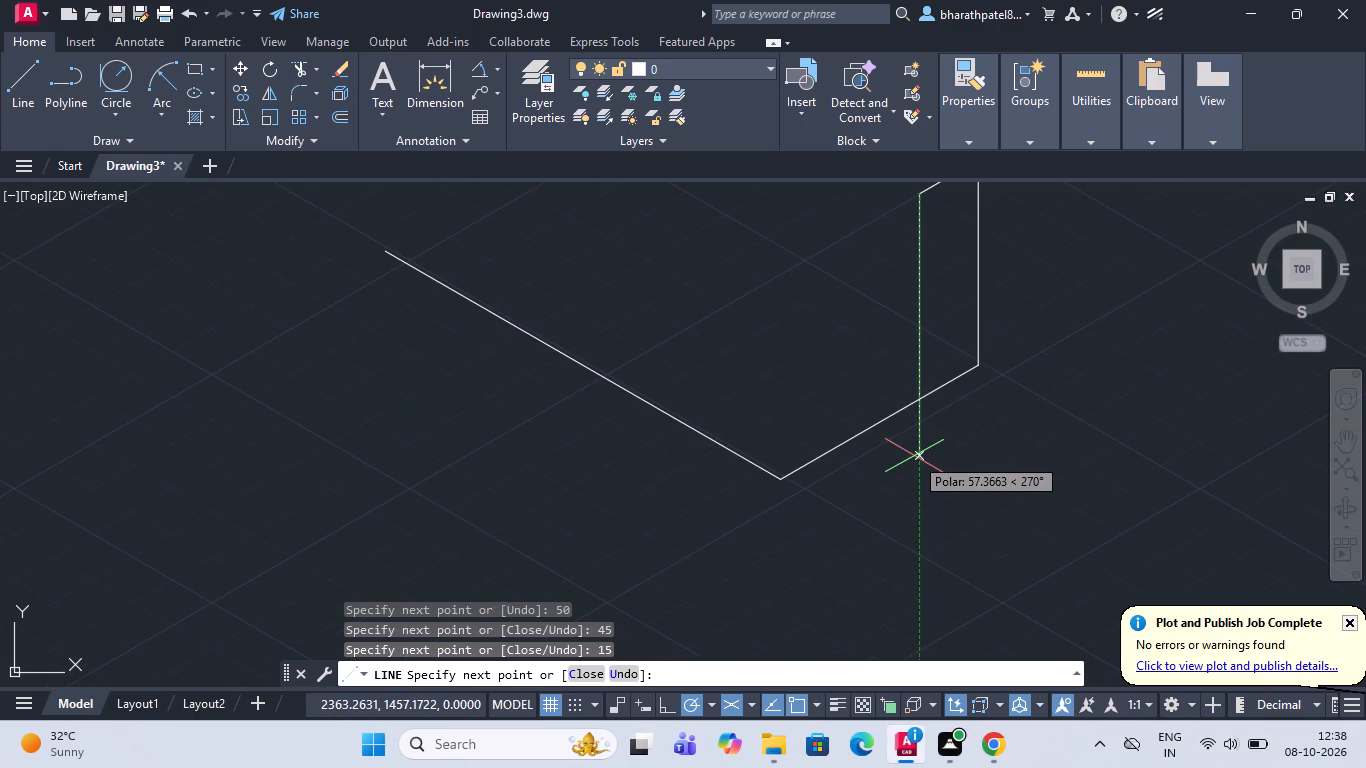
pyautogui.press('Escape')
pyautogui.scroll(-3, 917, 459)
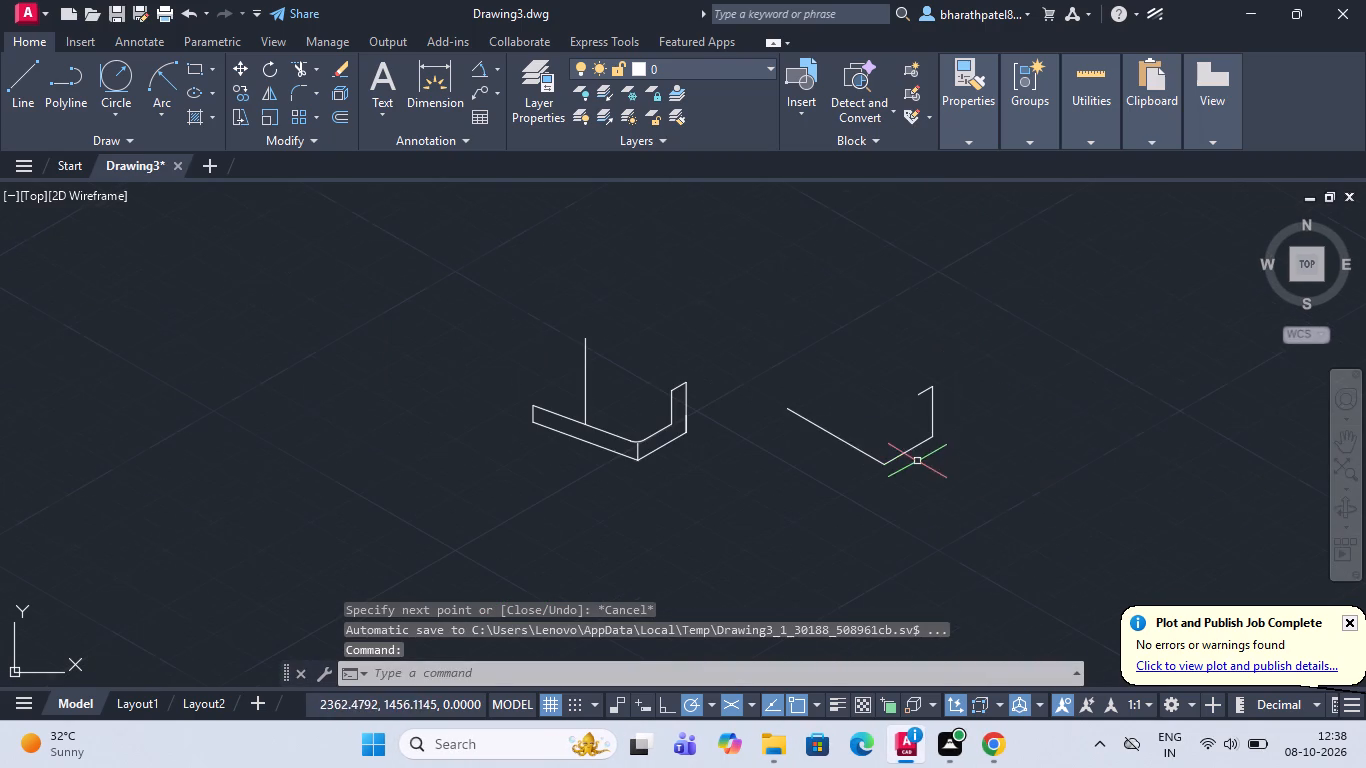
# From the new outline's open base end, draw connected lines 15 at 90°, 100 at 330°, and one at 30° crossing the upright's outer edge.
pyautogui.click(15, 71)
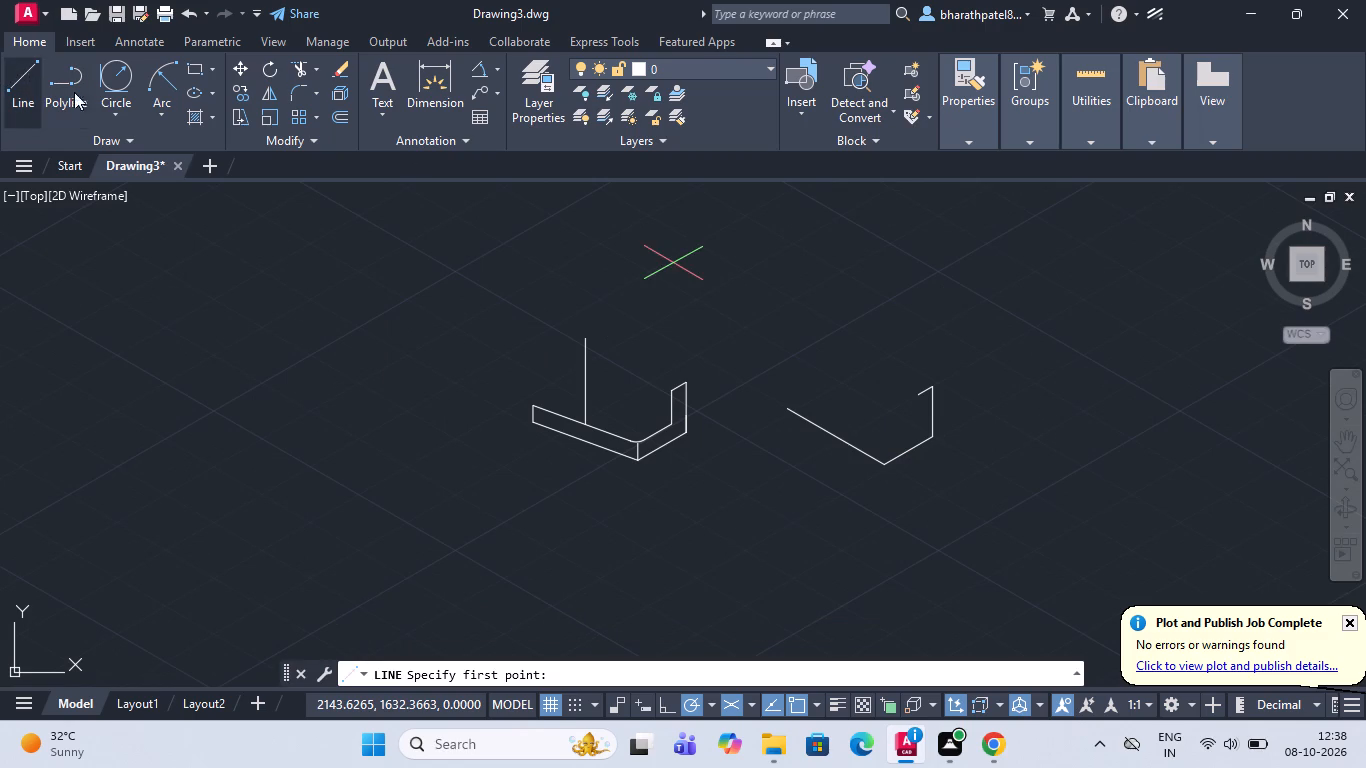
pyautogui.click(790, 412)
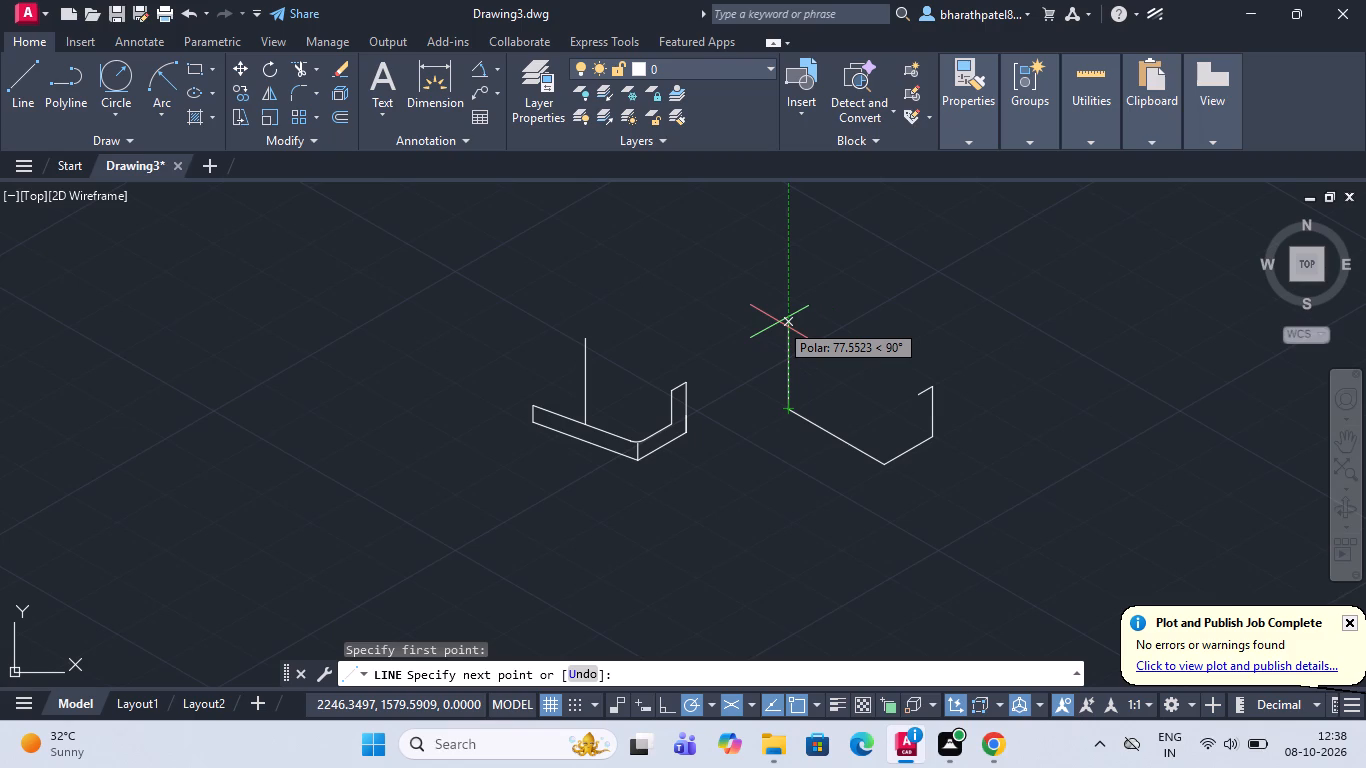
pyautogui.press('1')
pyautogui.press('5')
pyautogui.press('Return')
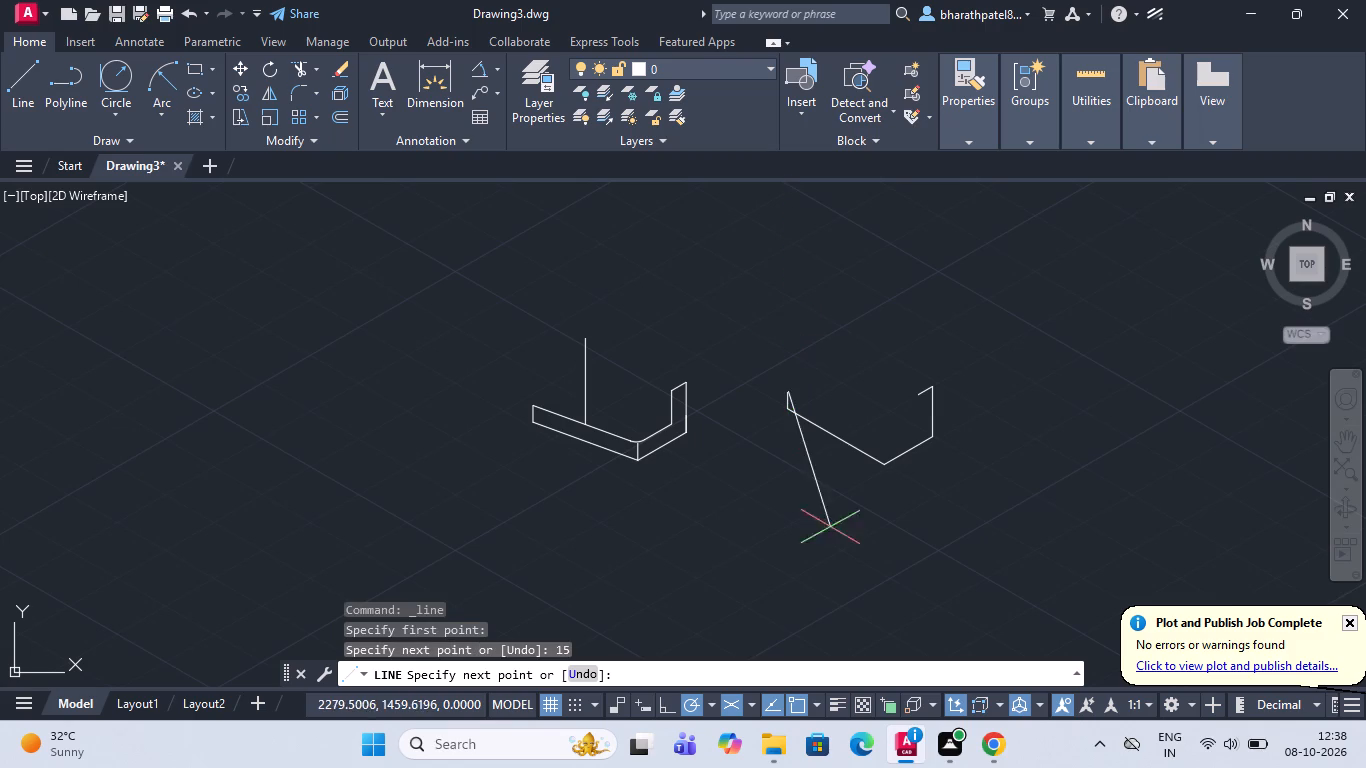
pyautogui.scroll(3, 896, 492)
pyautogui.scroll(-2, 896, 492)
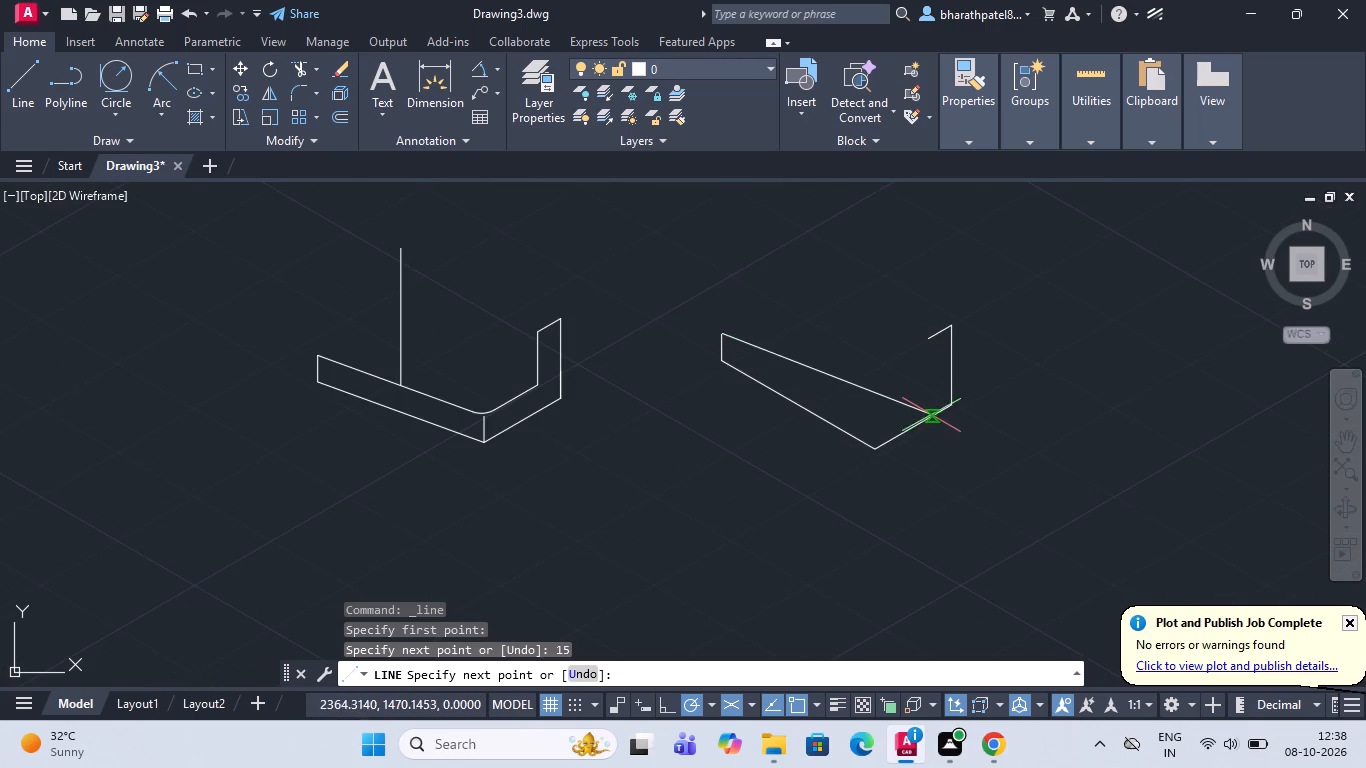
pyautogui.write('100')
pyautogui.press('Return')
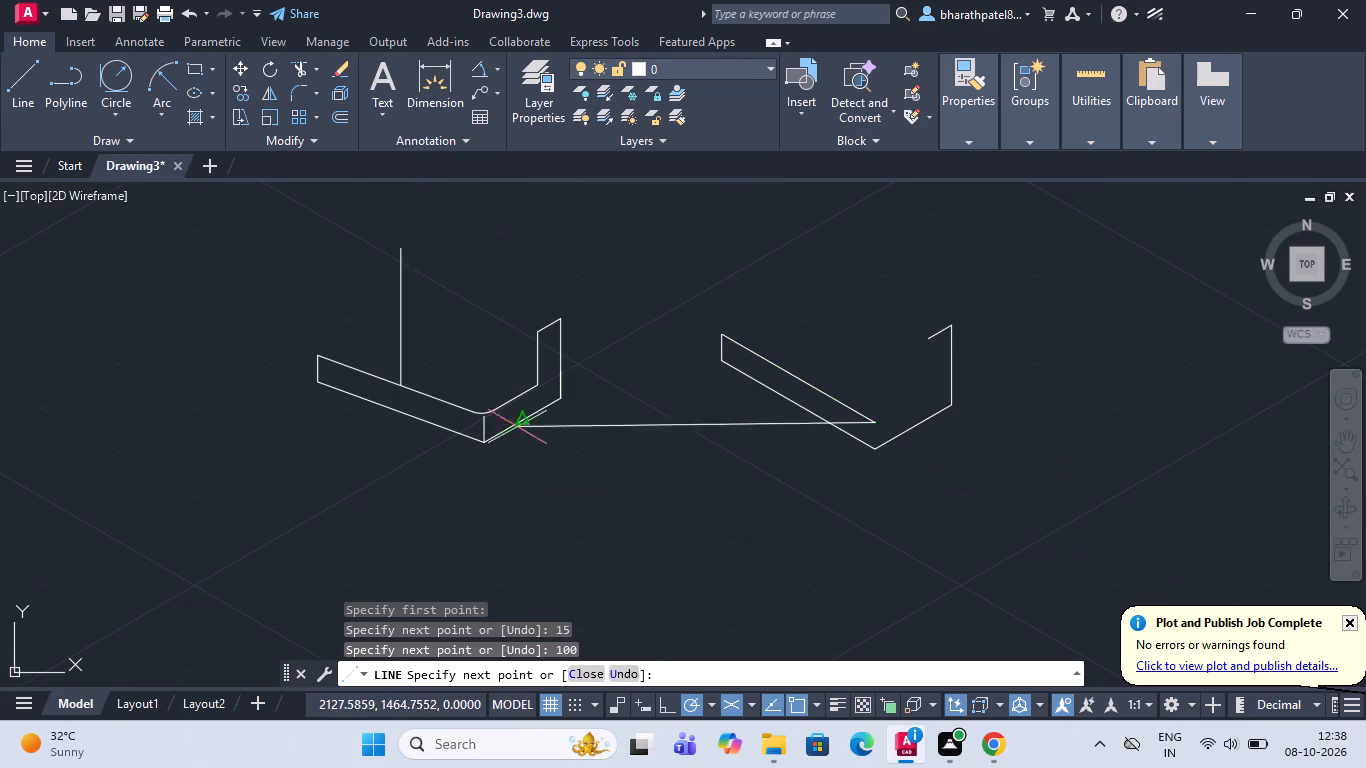
pyautogui.scroll(2, 988, 407)
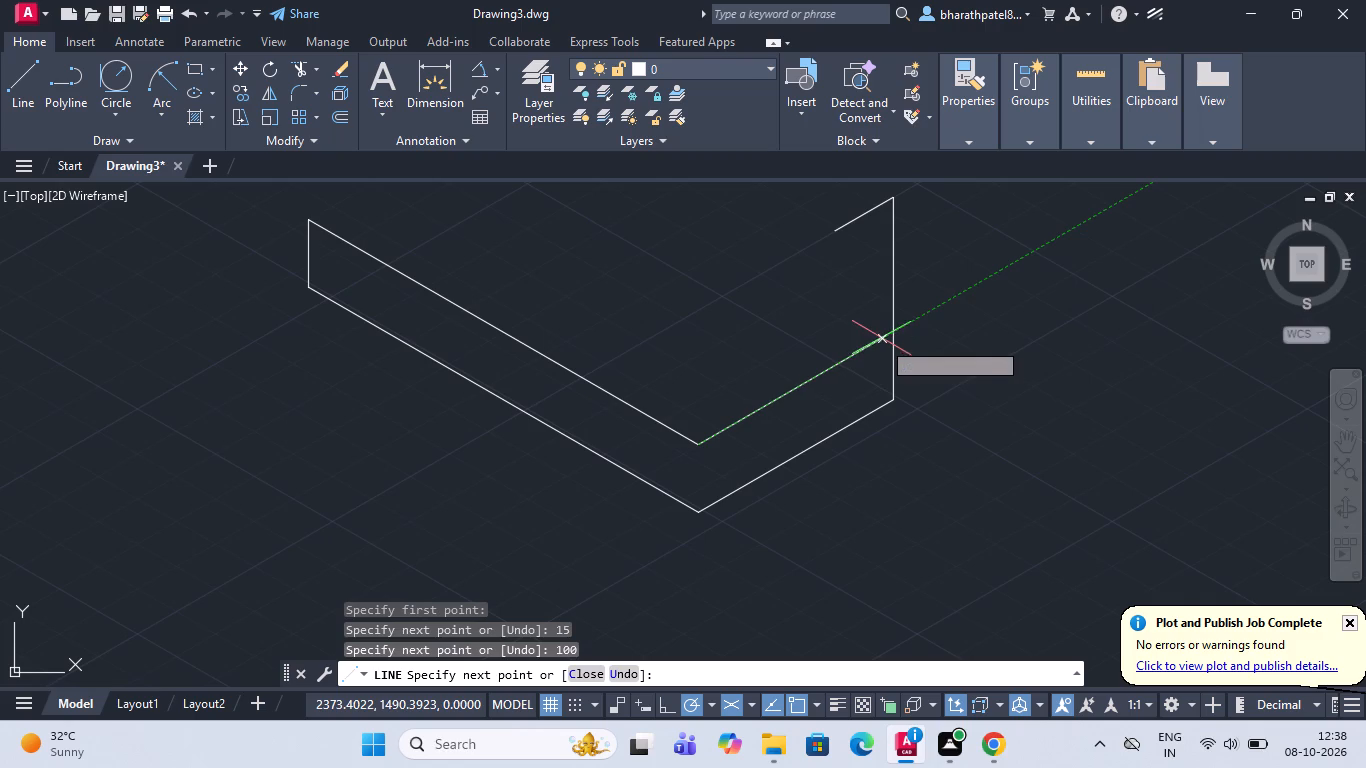
pyautogui.click(998, 281)
pyautogui.press('Escape')
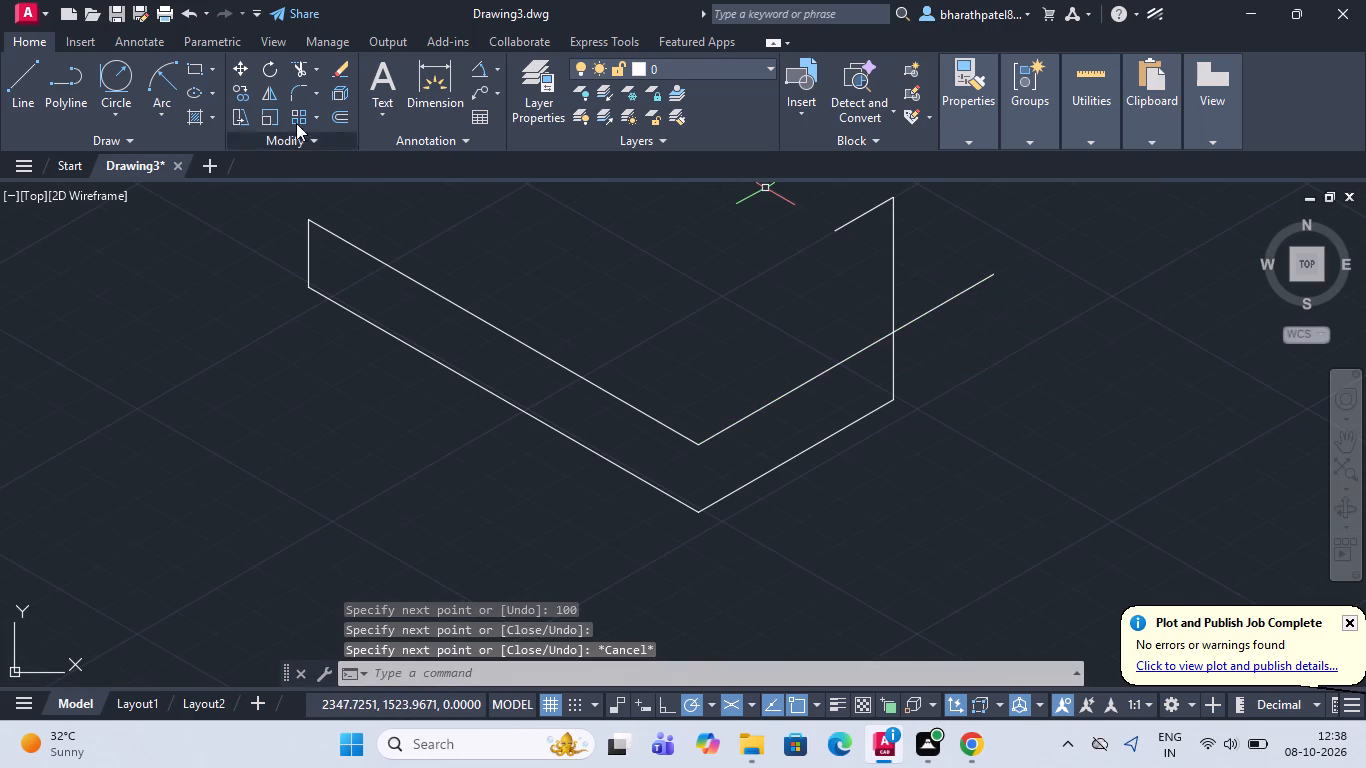
# Trim the part of the 30° line that extends beyond the upright's outer edge.
pyautogui.click(298, 59)
pyautogui.click(927, 272)
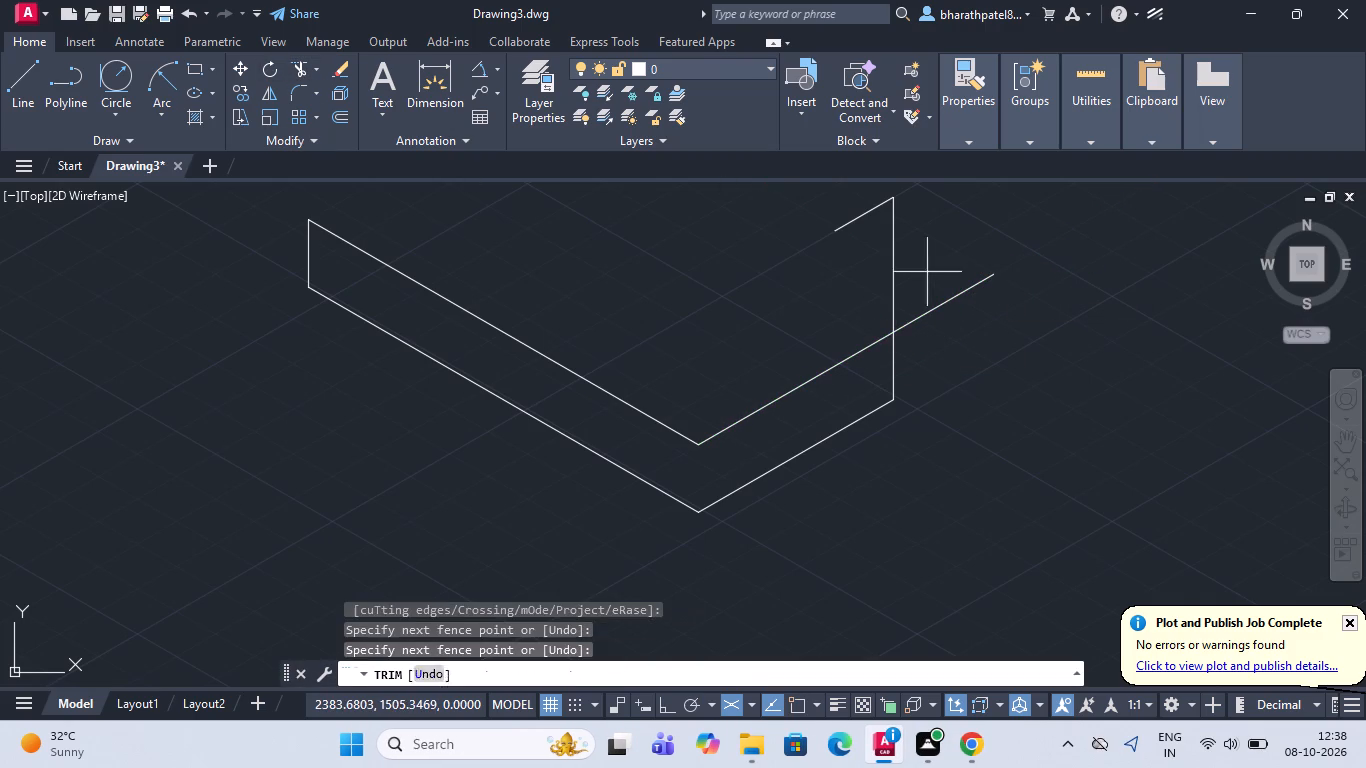
pyautogui.click(944, 346)
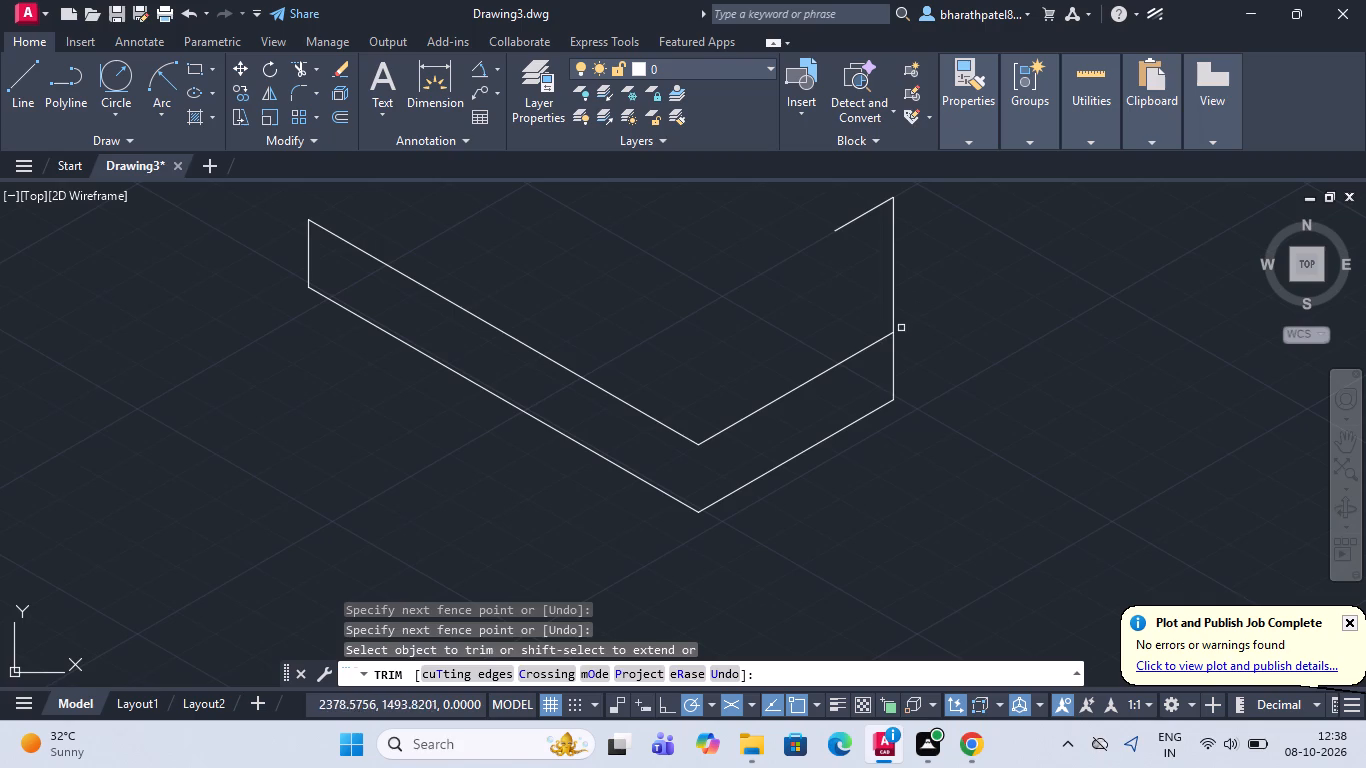
# Fillet the corner between the new outline's two upper base edges, using the current fillet radius.
pyautogui.scroll(-2, 888, 347)
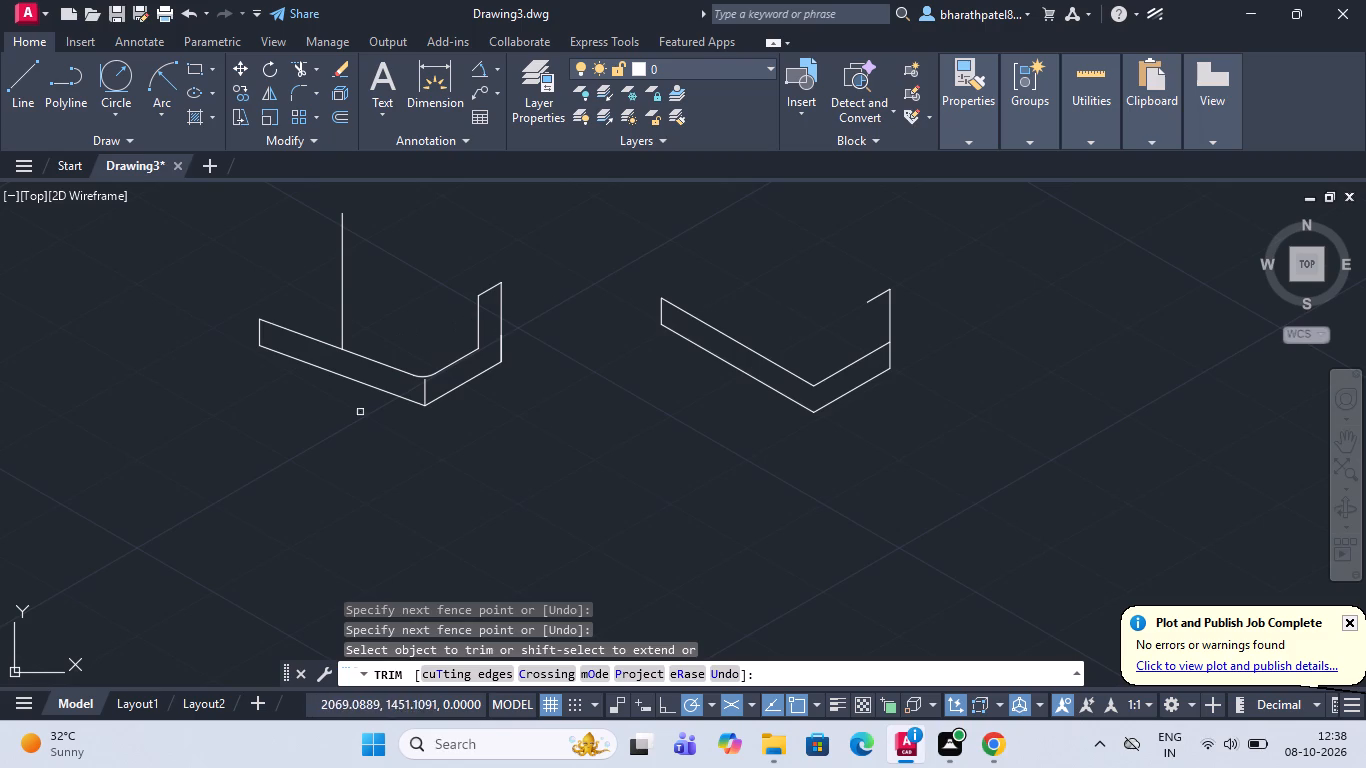
pyautogui.scroll(2, 981, 286)
pyautogui.scroll(-2, 981, 286)
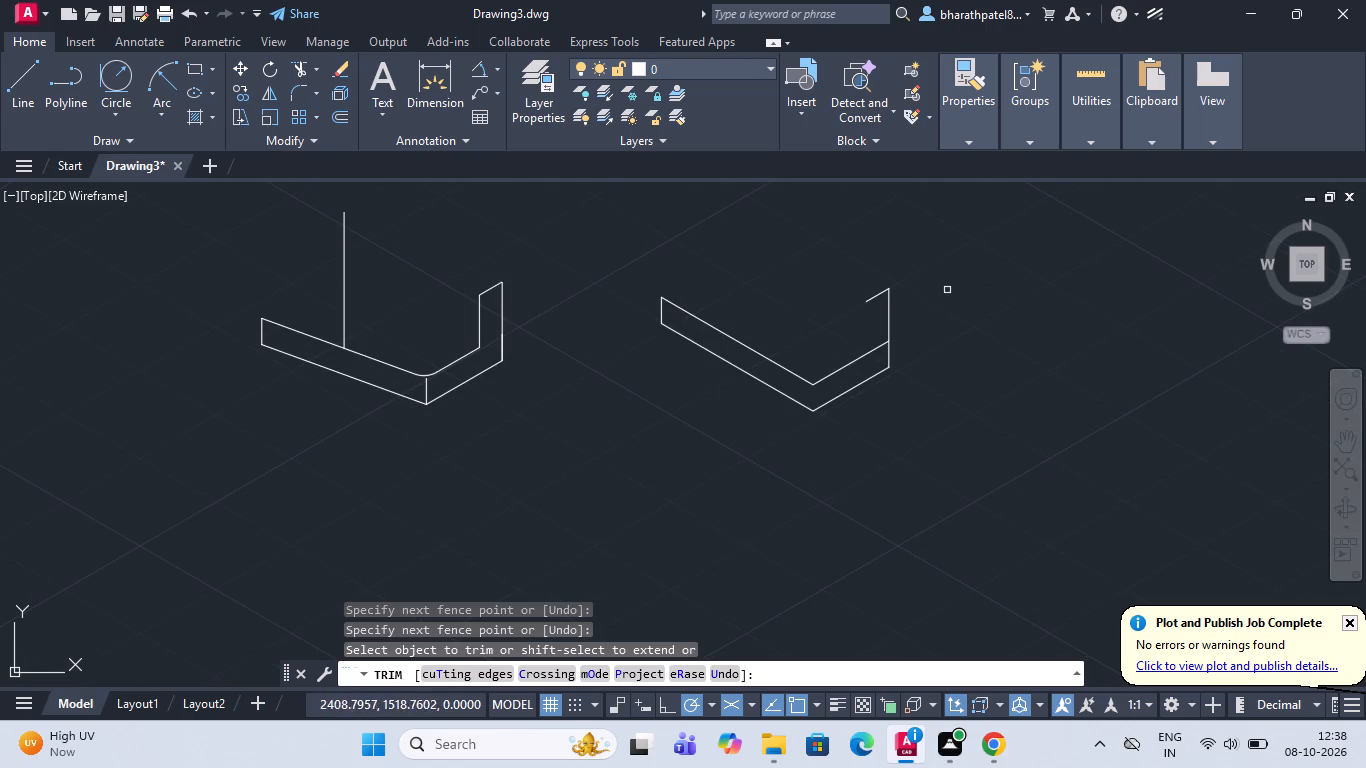
pyautogui.scroll(1, 946, 285)
pyautogui.scroll(-3, 686, 315)
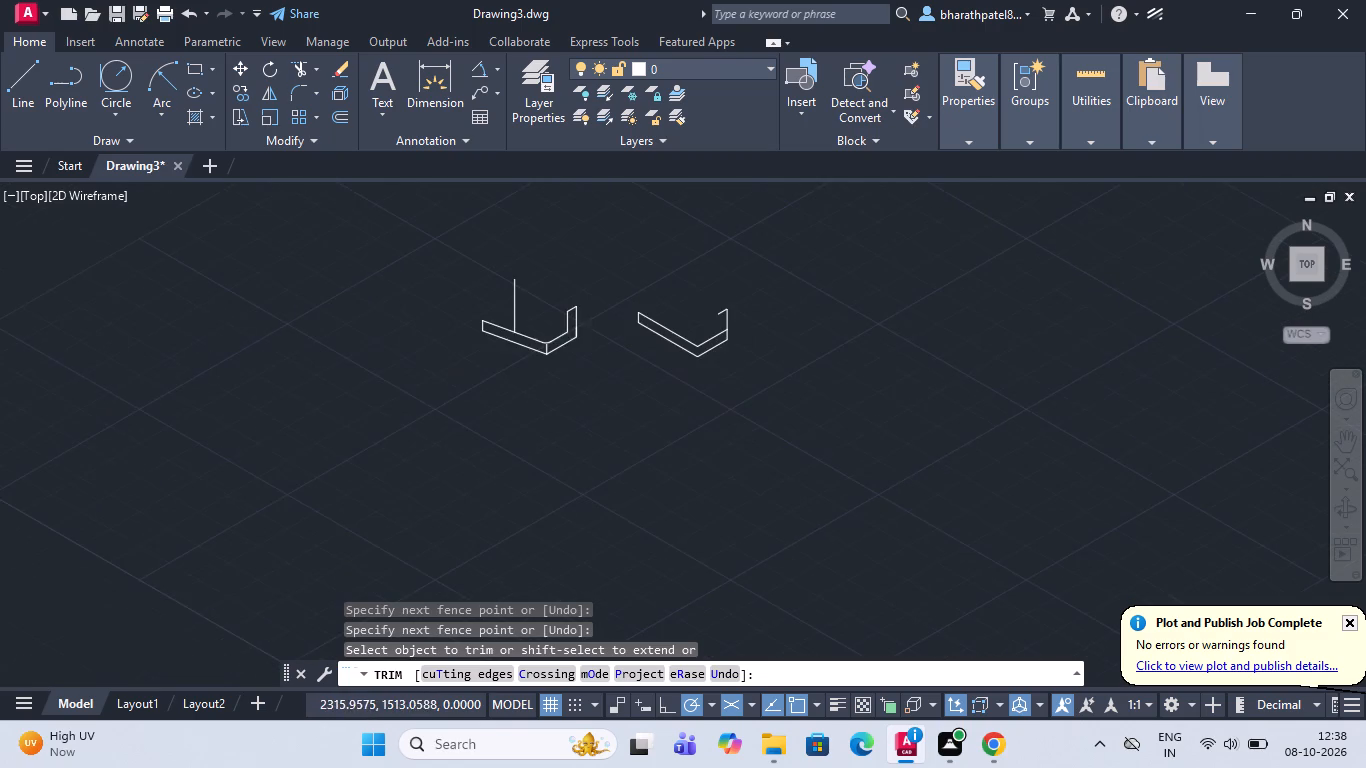
pyautogui.scroll(2, 689, 313)
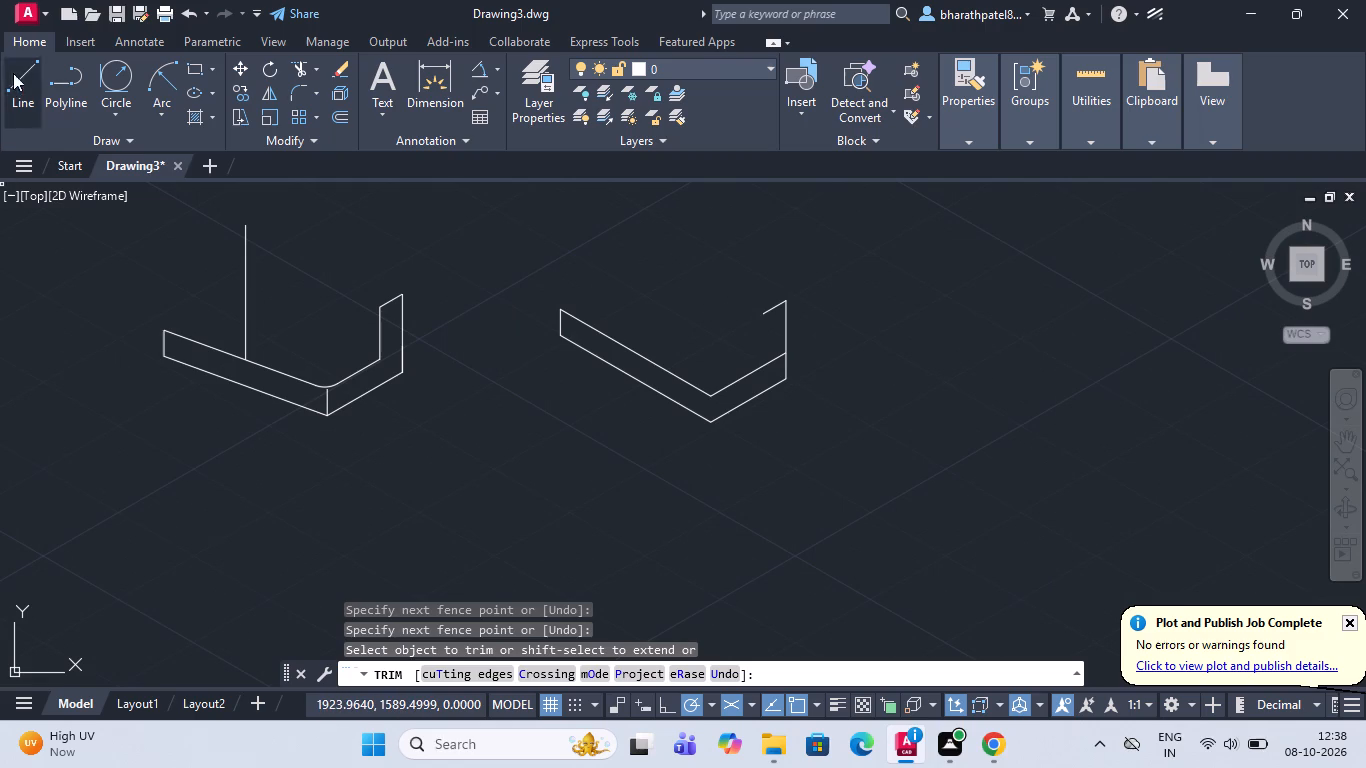
pyautogui.click(163, 71)
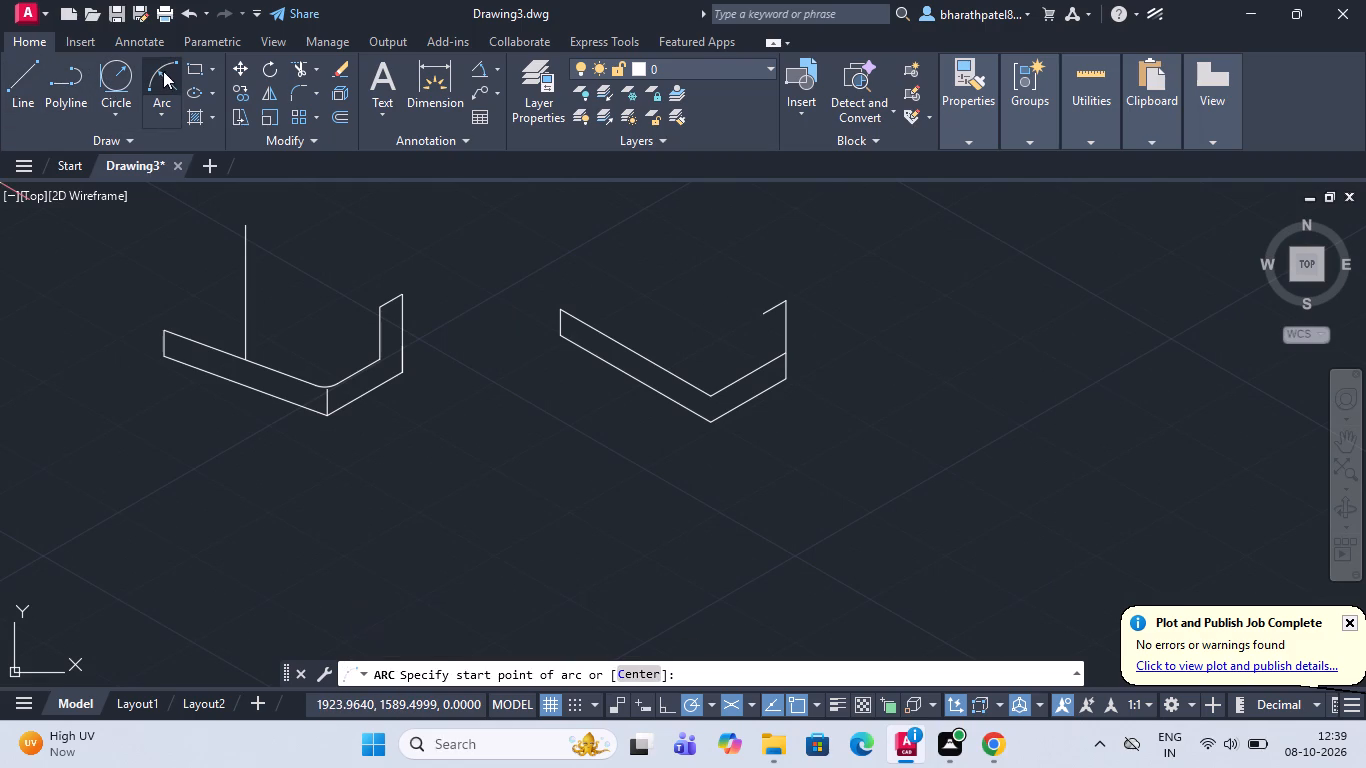
pyautogui.click(298, 87)
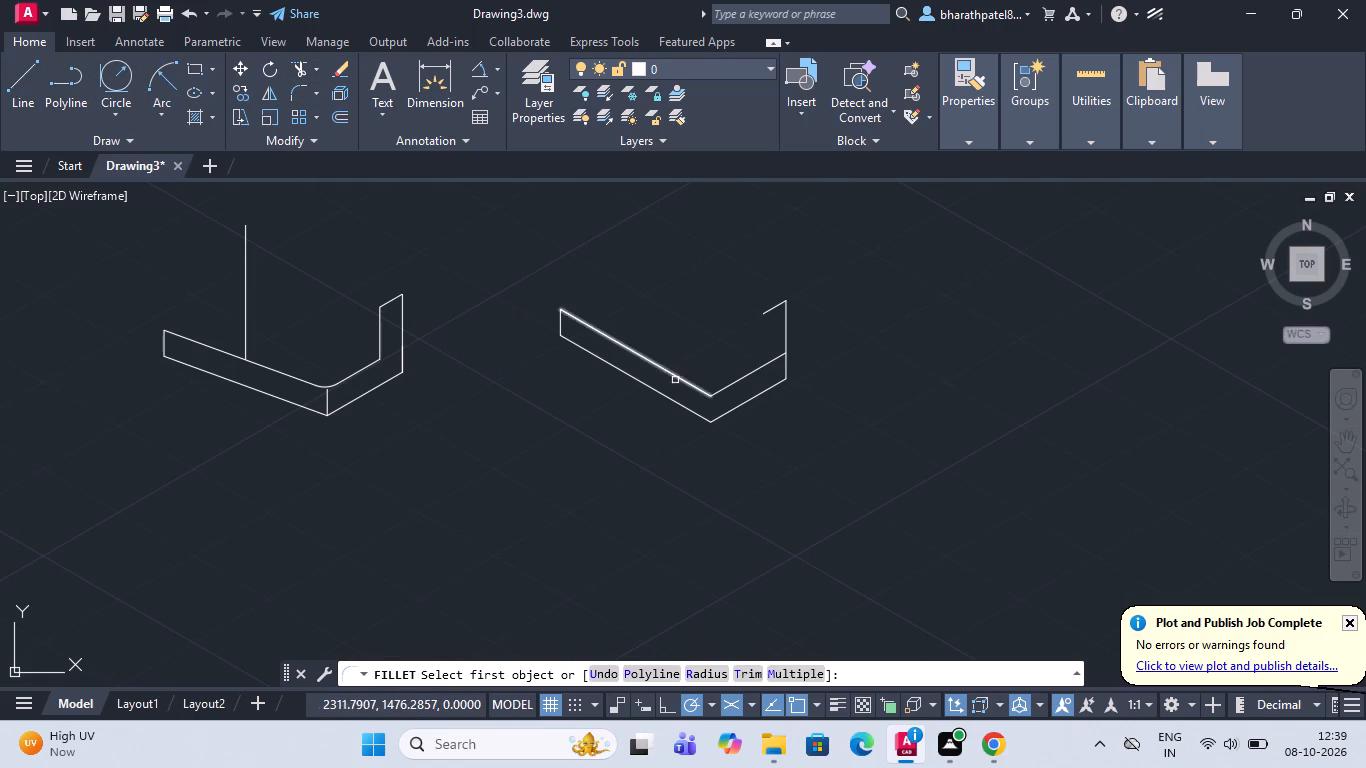
pyautogui.click(679, 375)
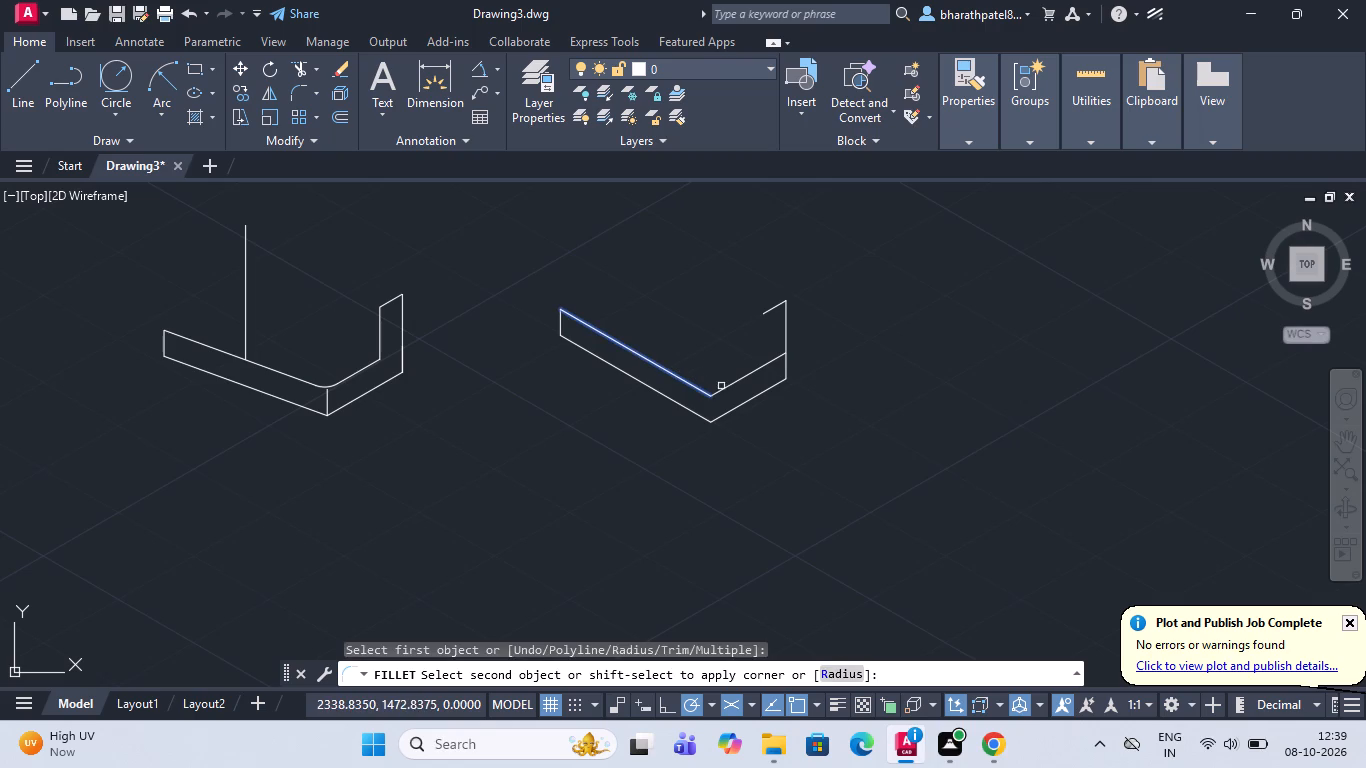
pyautogui.click(722, 389)
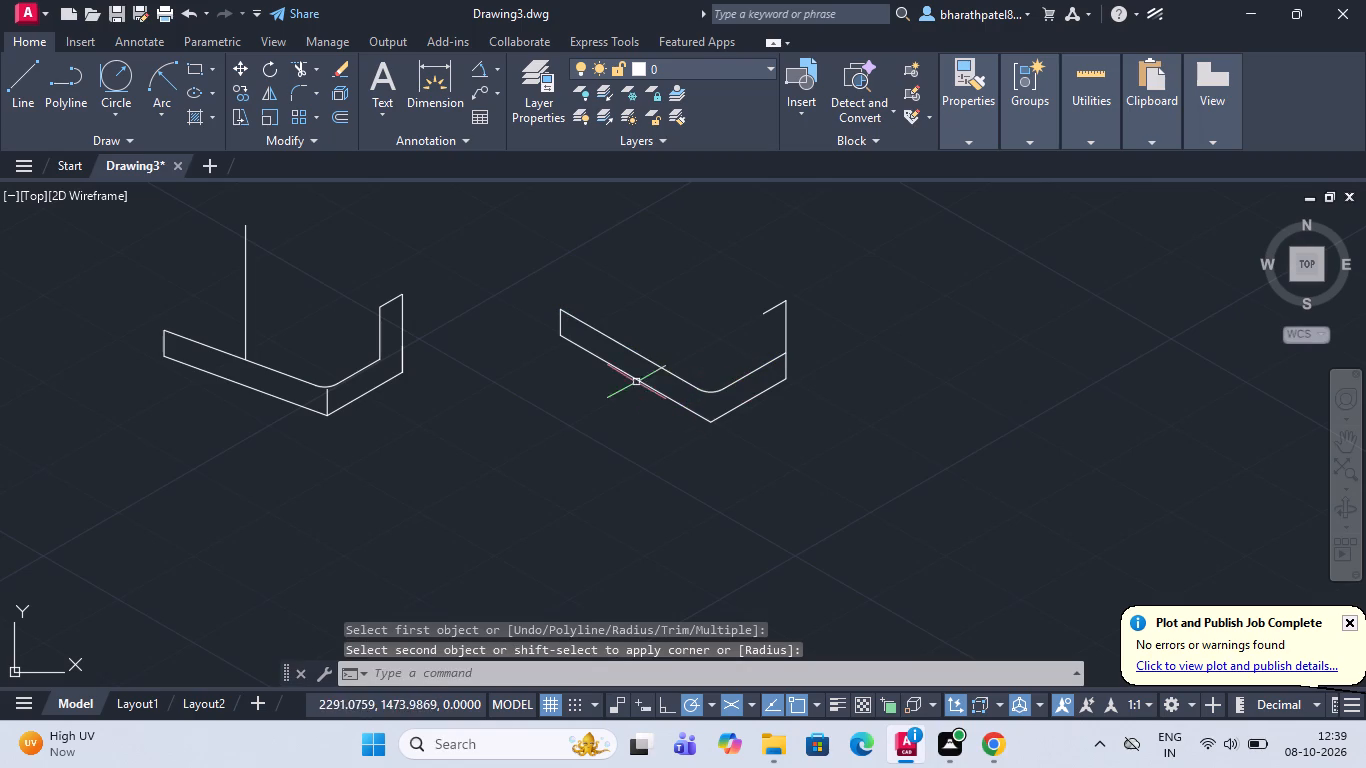
# Fillet the matching corner between the new outline's two lower base edges, using the current fillet radius.
pyautogui.click(679, 405)
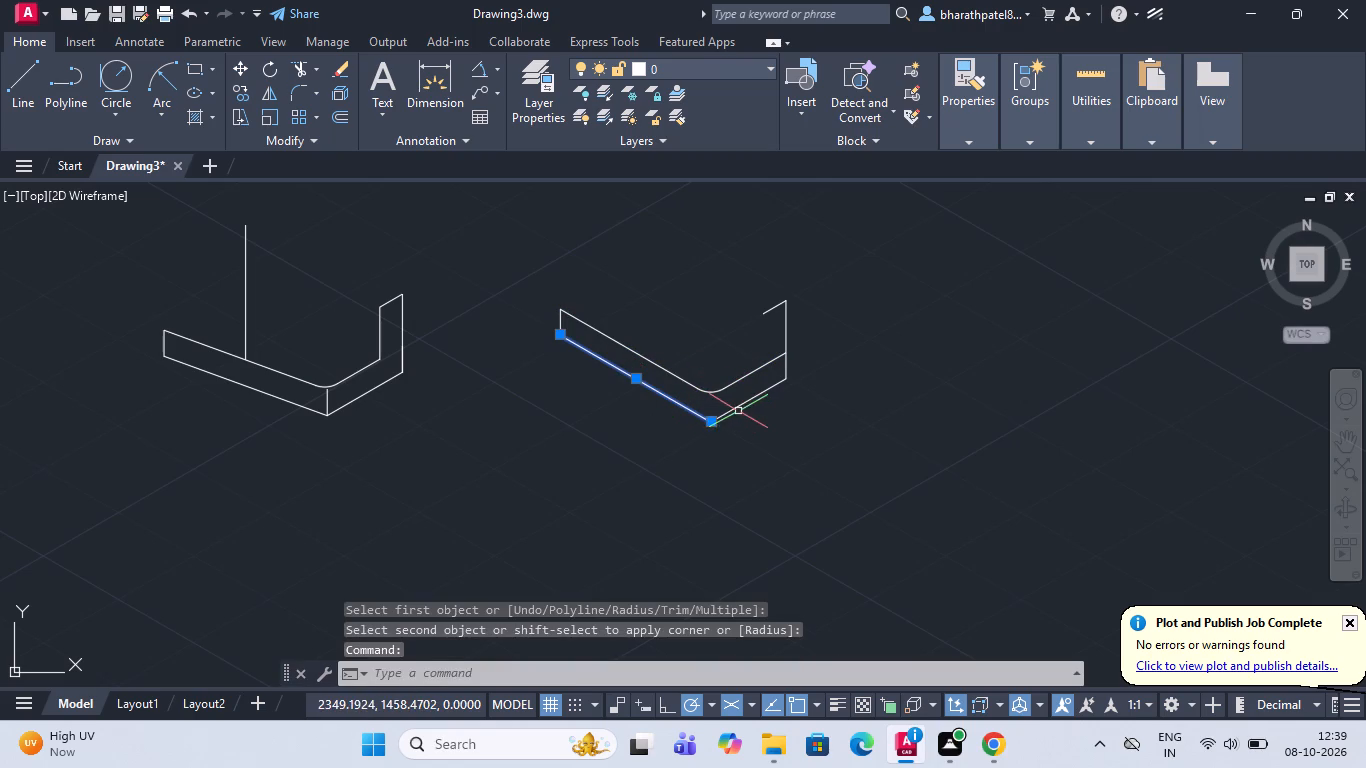
pyautogui.click(734, 408)
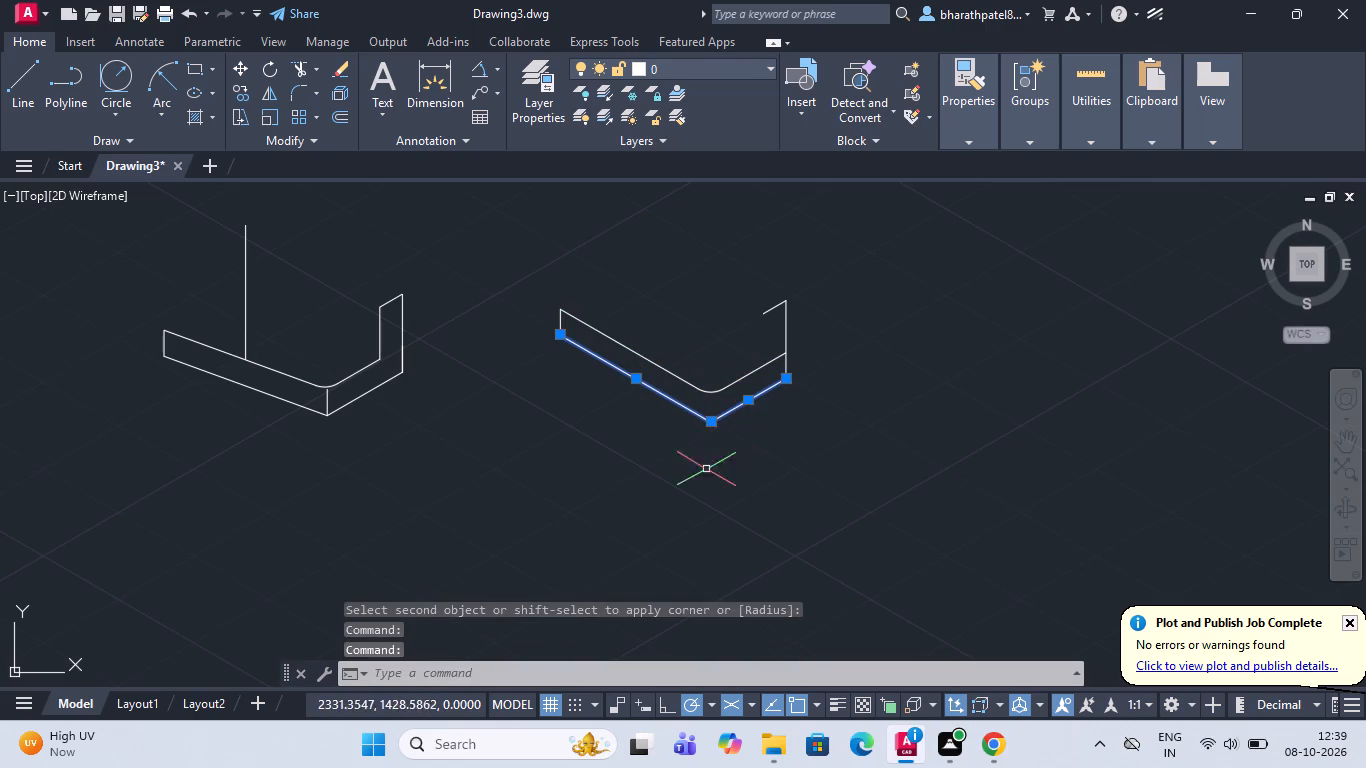
pyautogui.press('Escape')
pyautogui.click(292, 92)
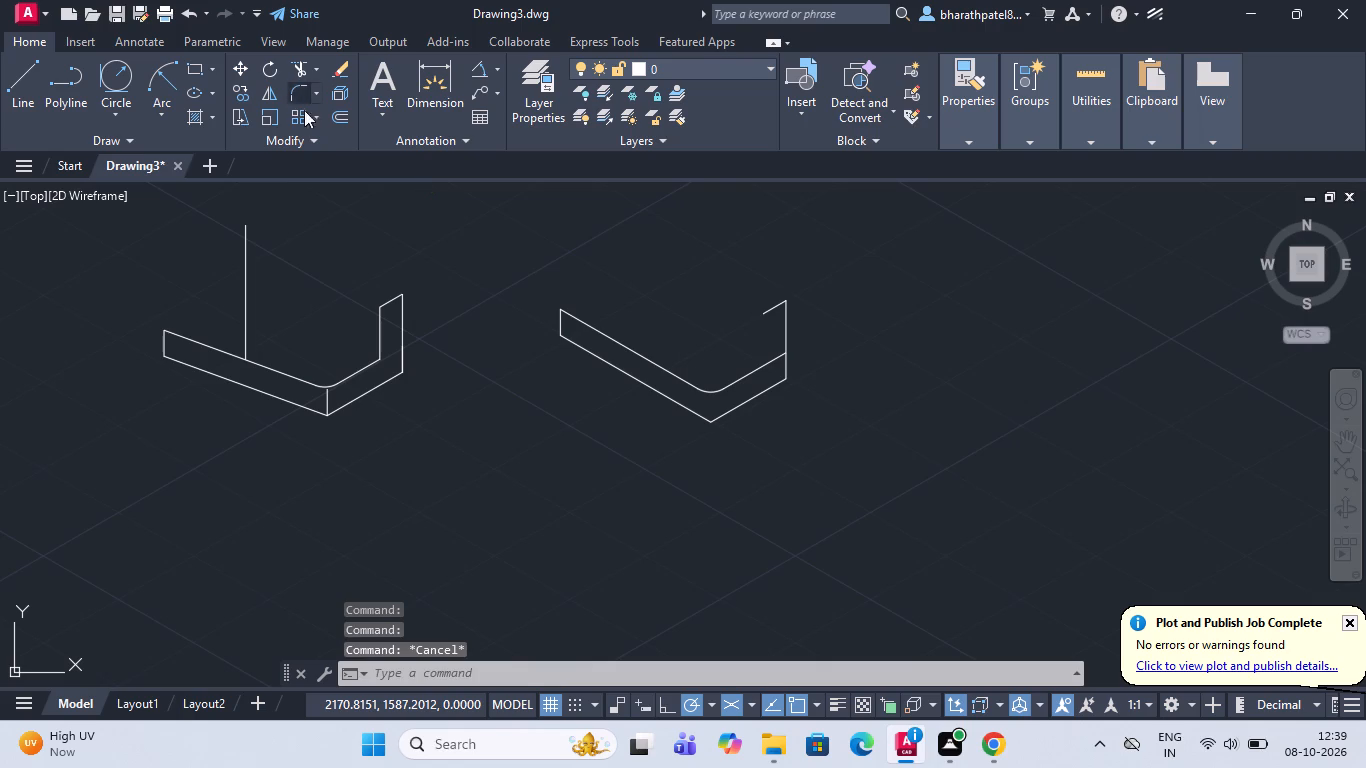
pyautogui.click(676, 399)
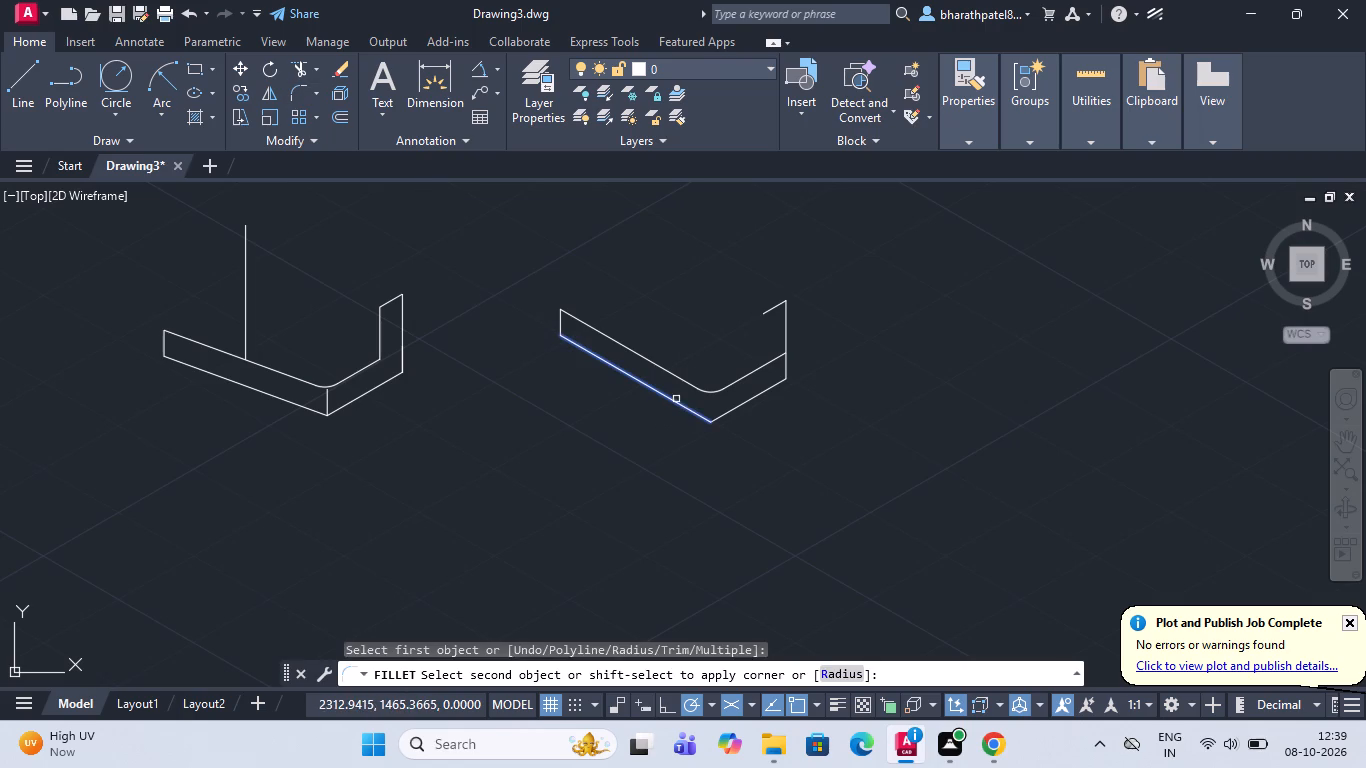
pyautogui.click(726, 413)
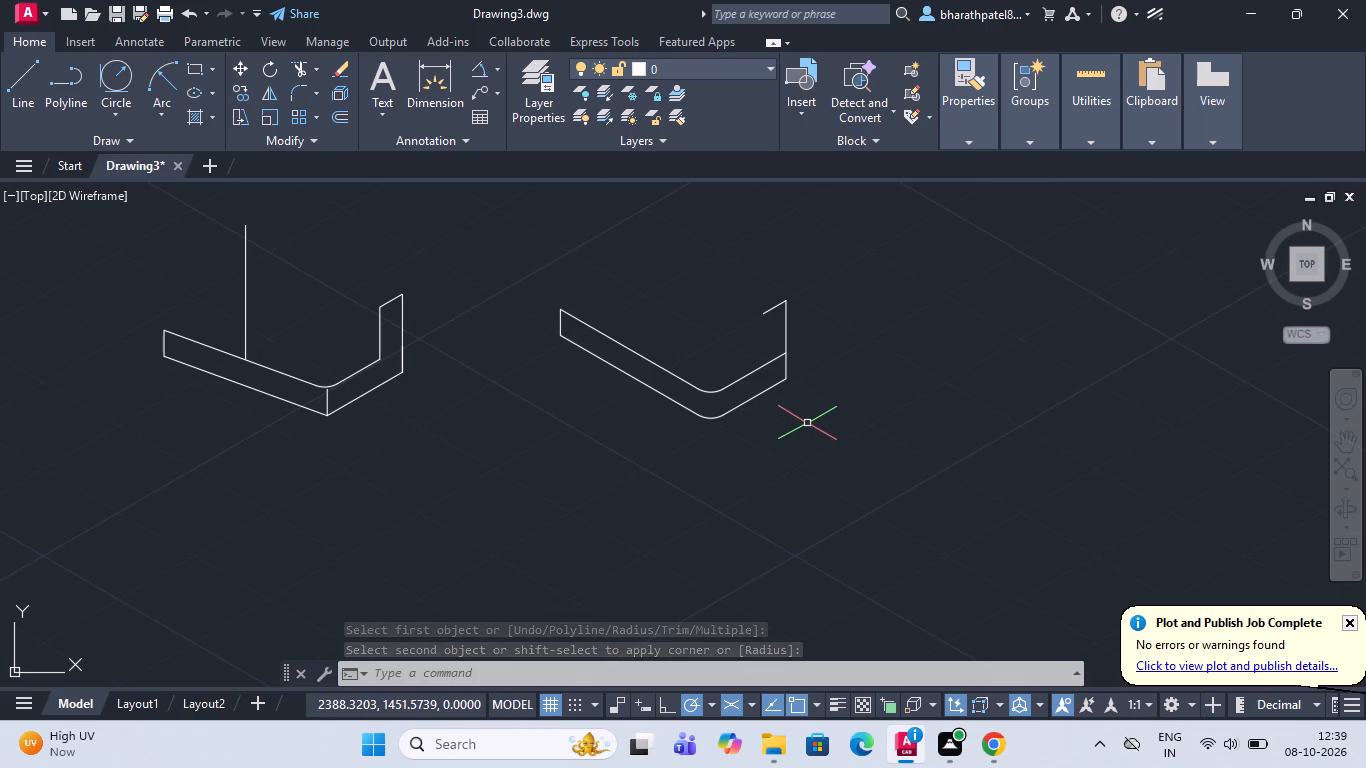
# Draw a line at 270° from the free end of the upright's short top edge down past the base.
pyautogui.click(19, 92)
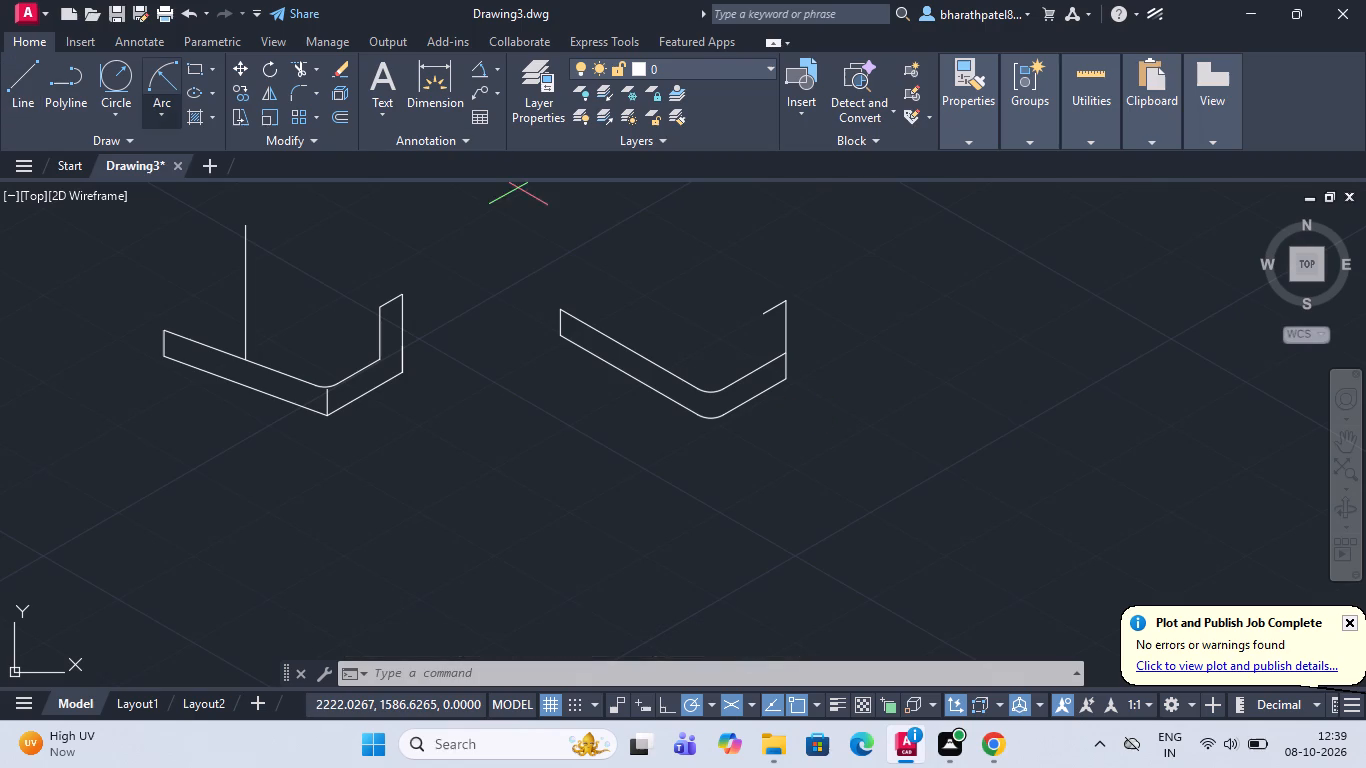
pyautogui.click(762, 313)
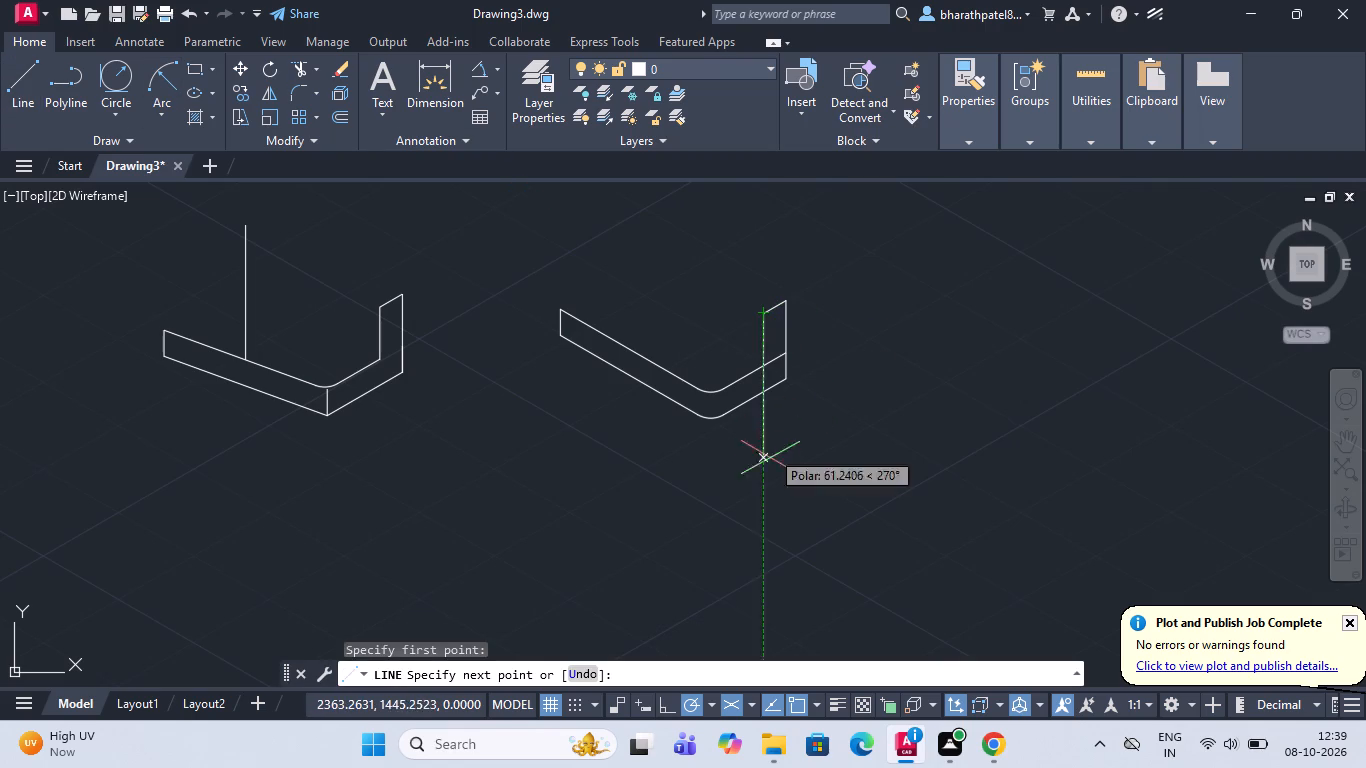
pyautogui.click(770, 473)
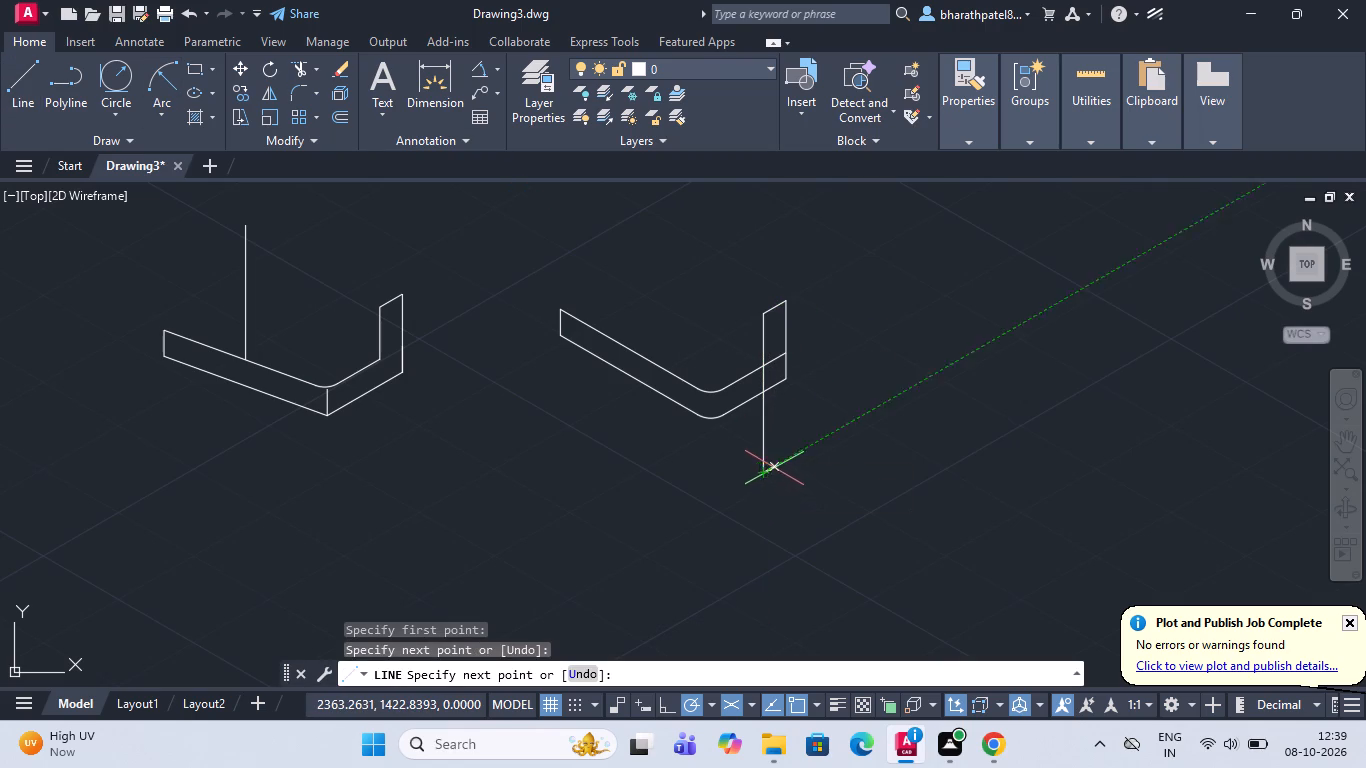
pyautogui.press('Escape')
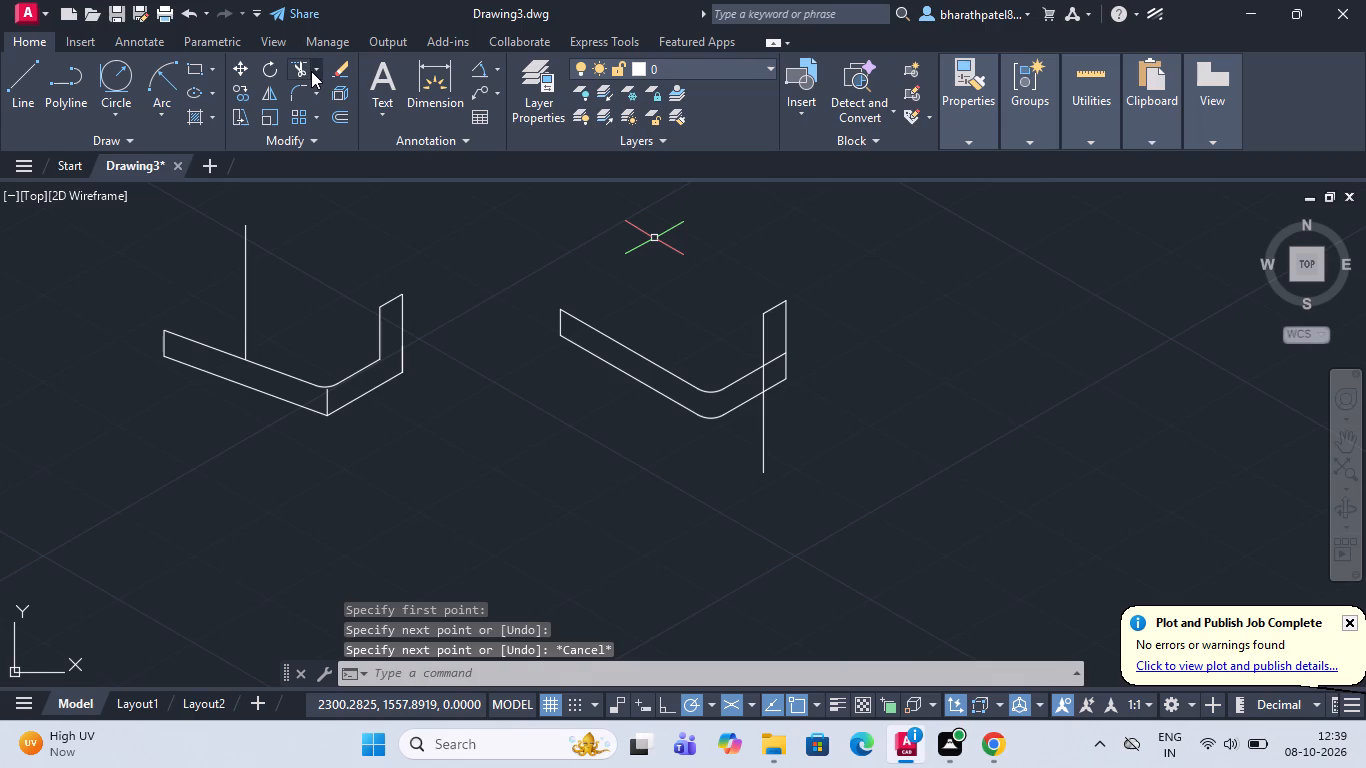
# Trim the vertical line below the upper base edge and the base edge segment inside the upright, leaving a clean inner corner.
pyautogui.click(305, 68)
pyautogui.scroll(2, 742, 457)
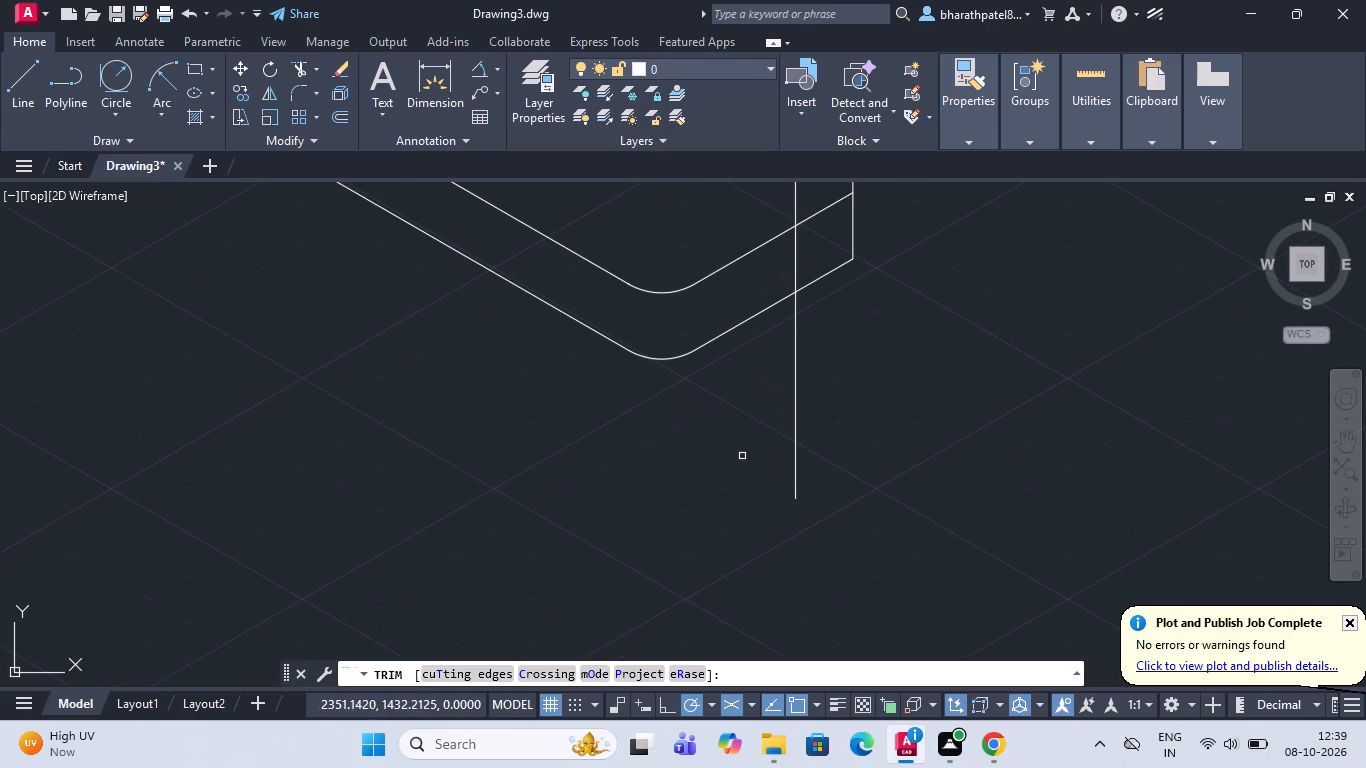
pyautogui.moveTo(957, 358); pyautogui.dragTo(943, 358)
pyautogui.click(611, 455)
pyautogui.click(817, 235)
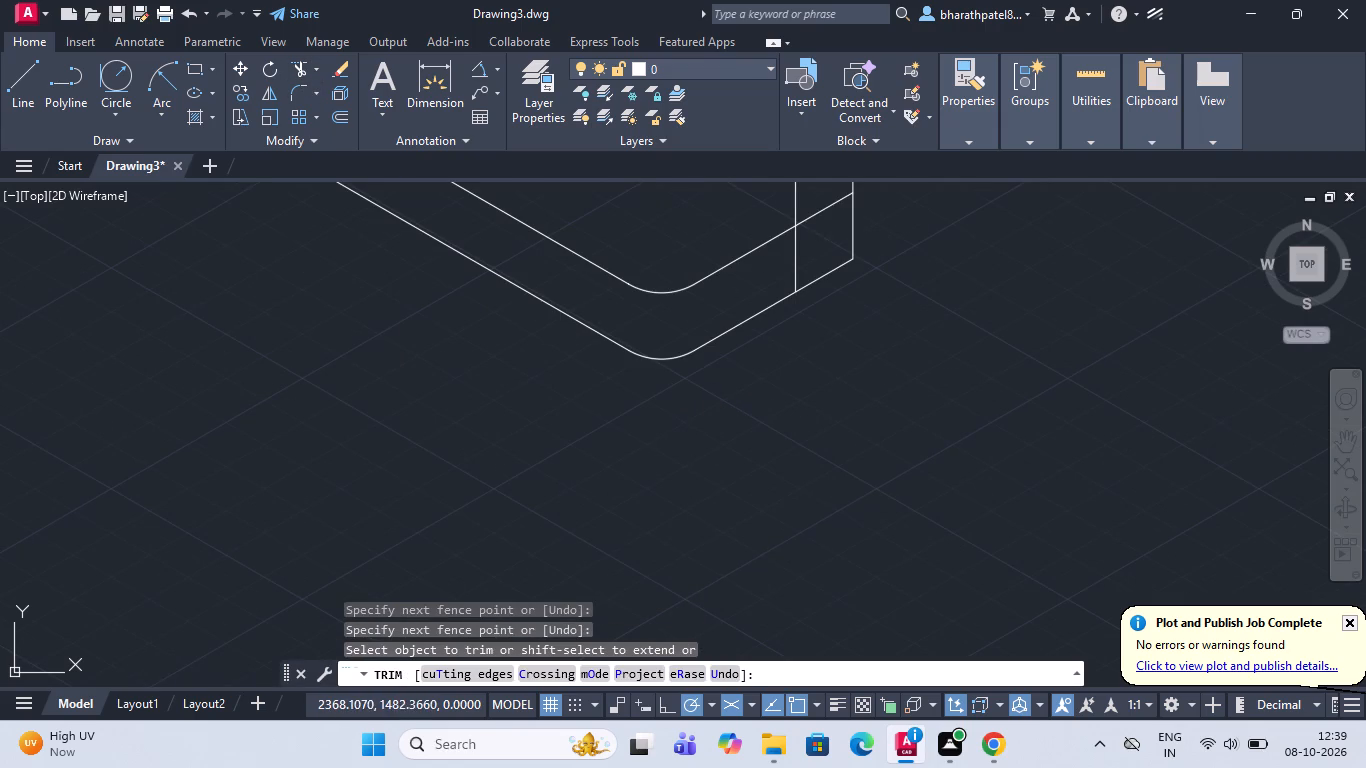
pyautogui.click(760, 274)
pyautogui.click(812, 203)
pyautogui.click(820, 238)
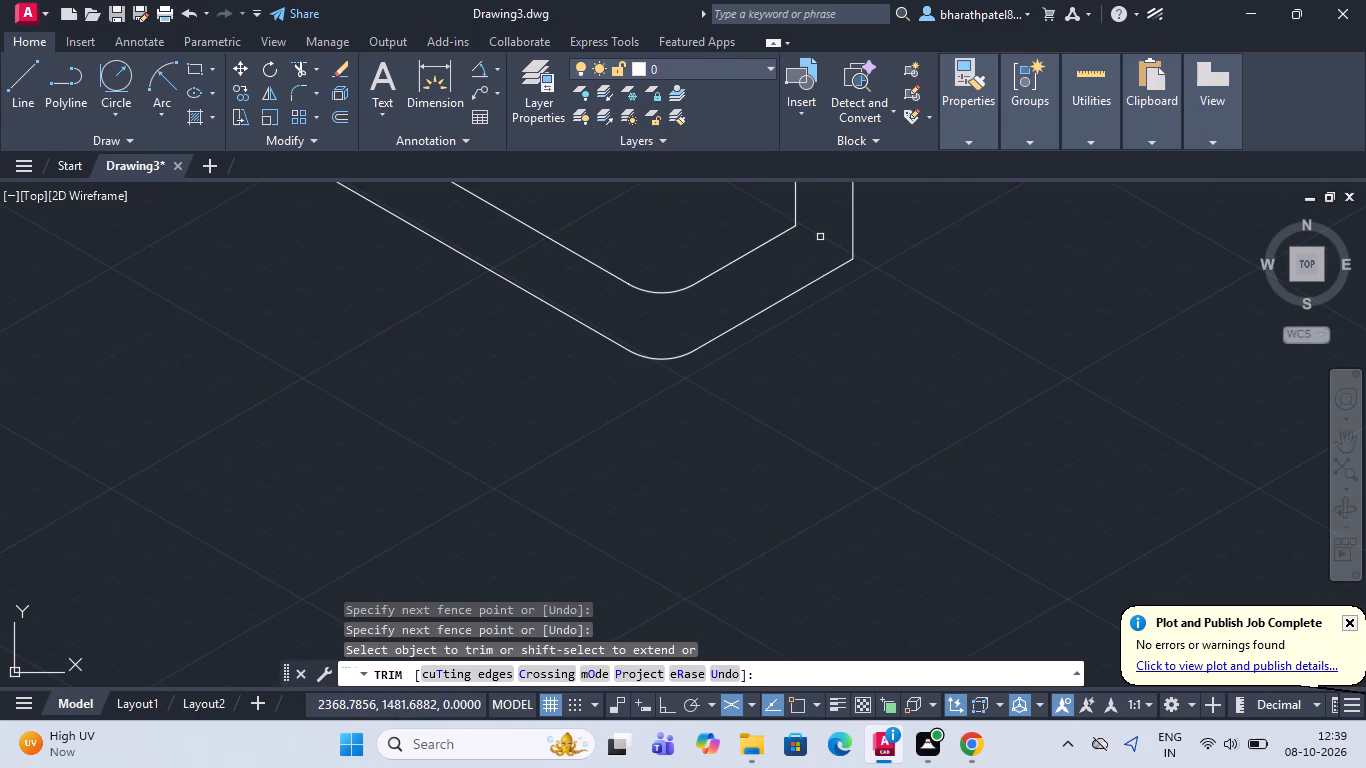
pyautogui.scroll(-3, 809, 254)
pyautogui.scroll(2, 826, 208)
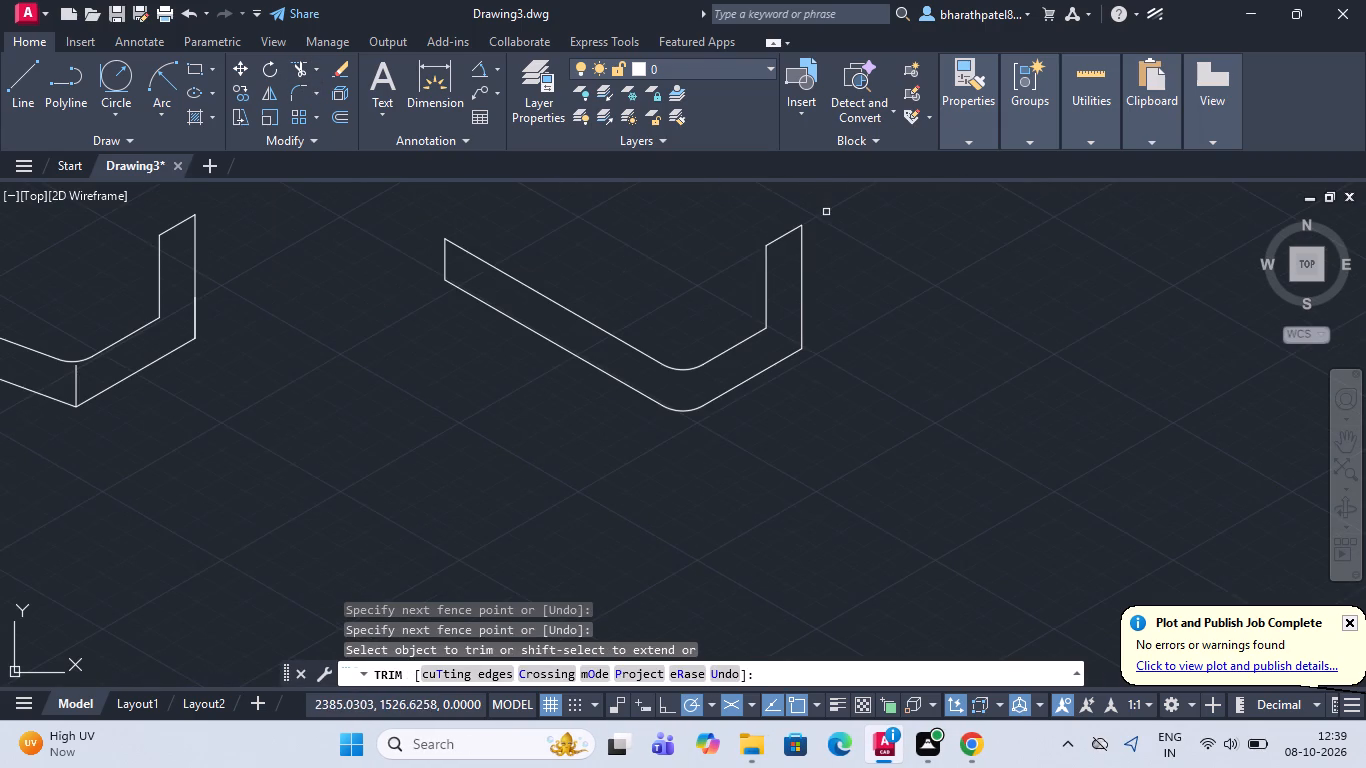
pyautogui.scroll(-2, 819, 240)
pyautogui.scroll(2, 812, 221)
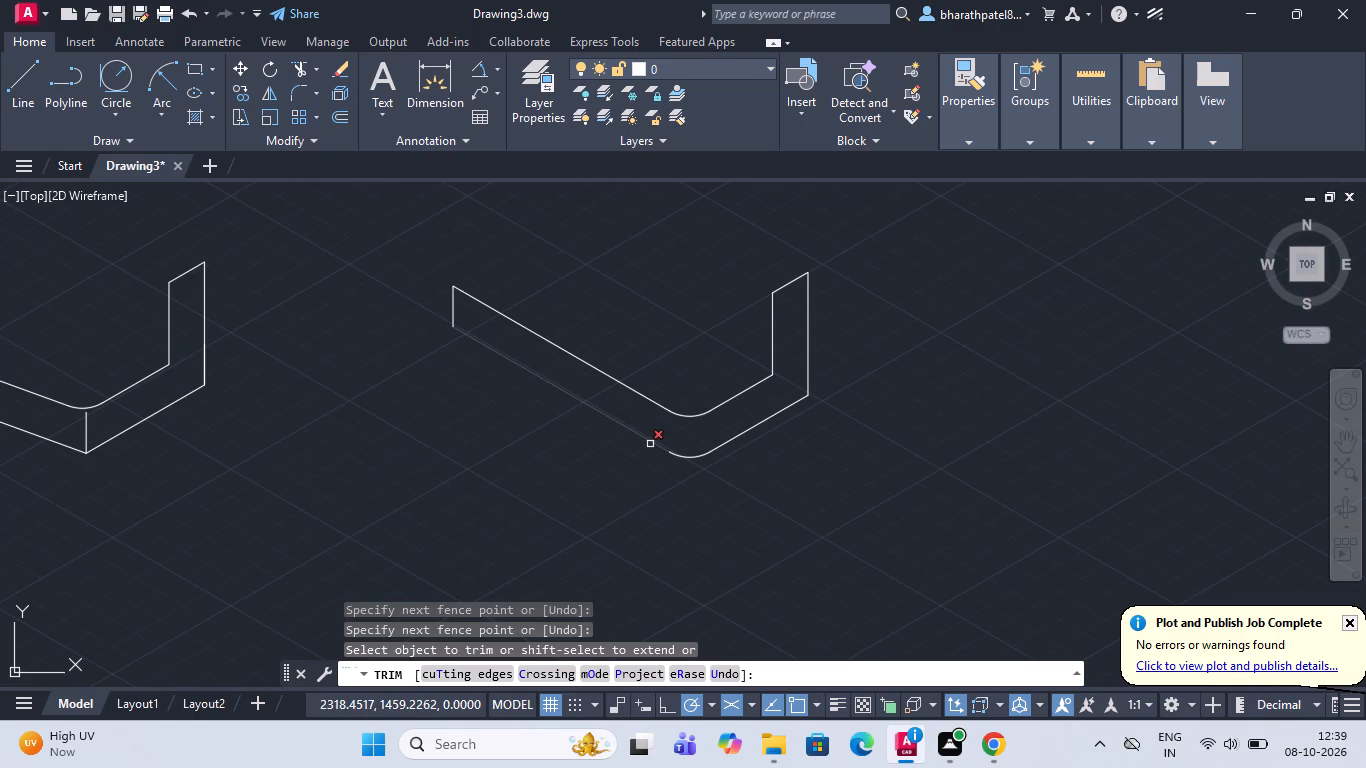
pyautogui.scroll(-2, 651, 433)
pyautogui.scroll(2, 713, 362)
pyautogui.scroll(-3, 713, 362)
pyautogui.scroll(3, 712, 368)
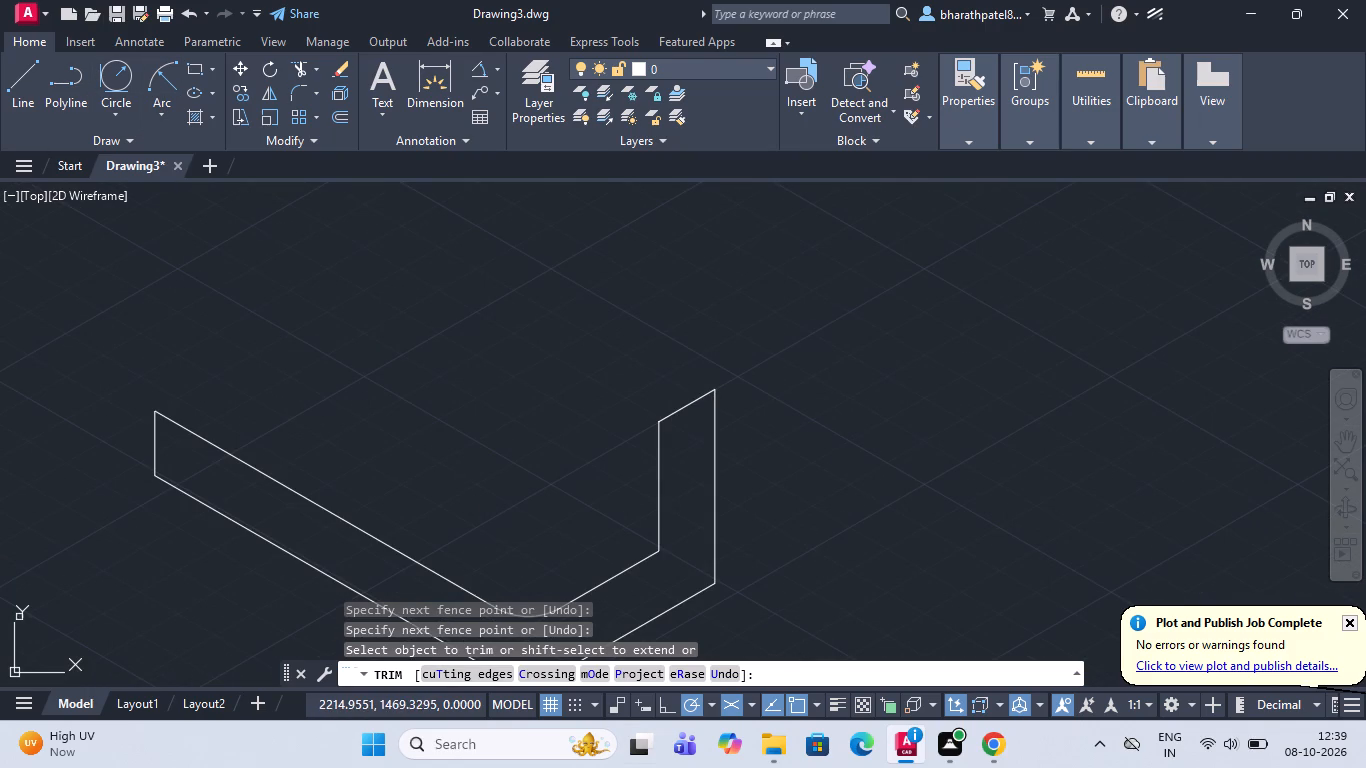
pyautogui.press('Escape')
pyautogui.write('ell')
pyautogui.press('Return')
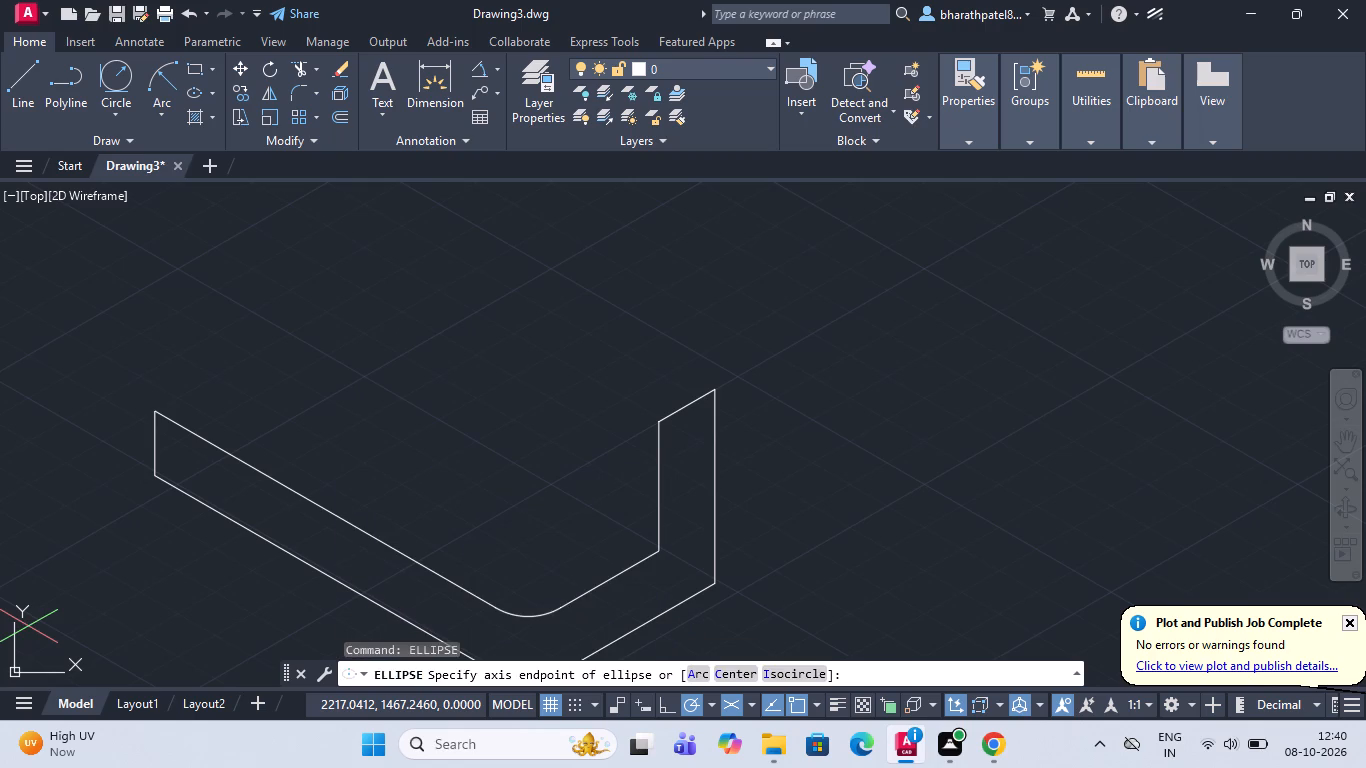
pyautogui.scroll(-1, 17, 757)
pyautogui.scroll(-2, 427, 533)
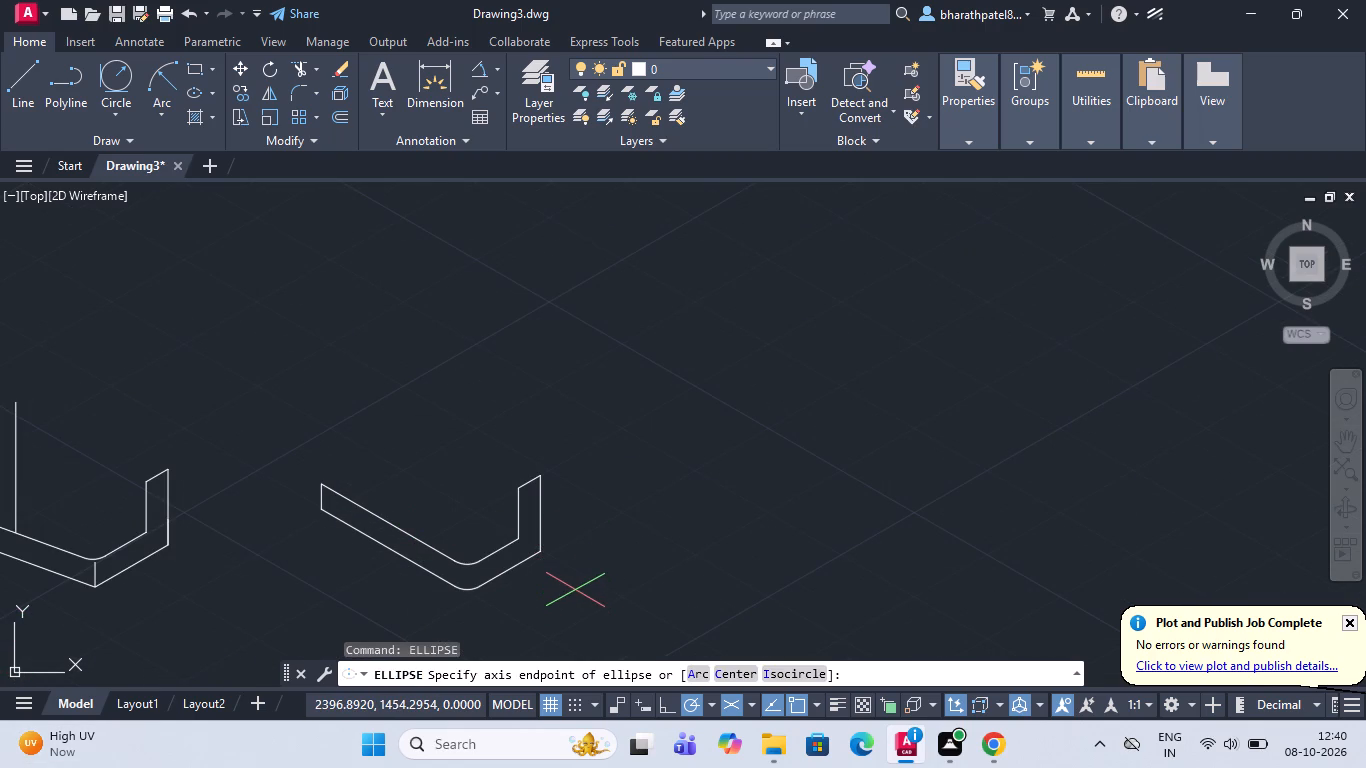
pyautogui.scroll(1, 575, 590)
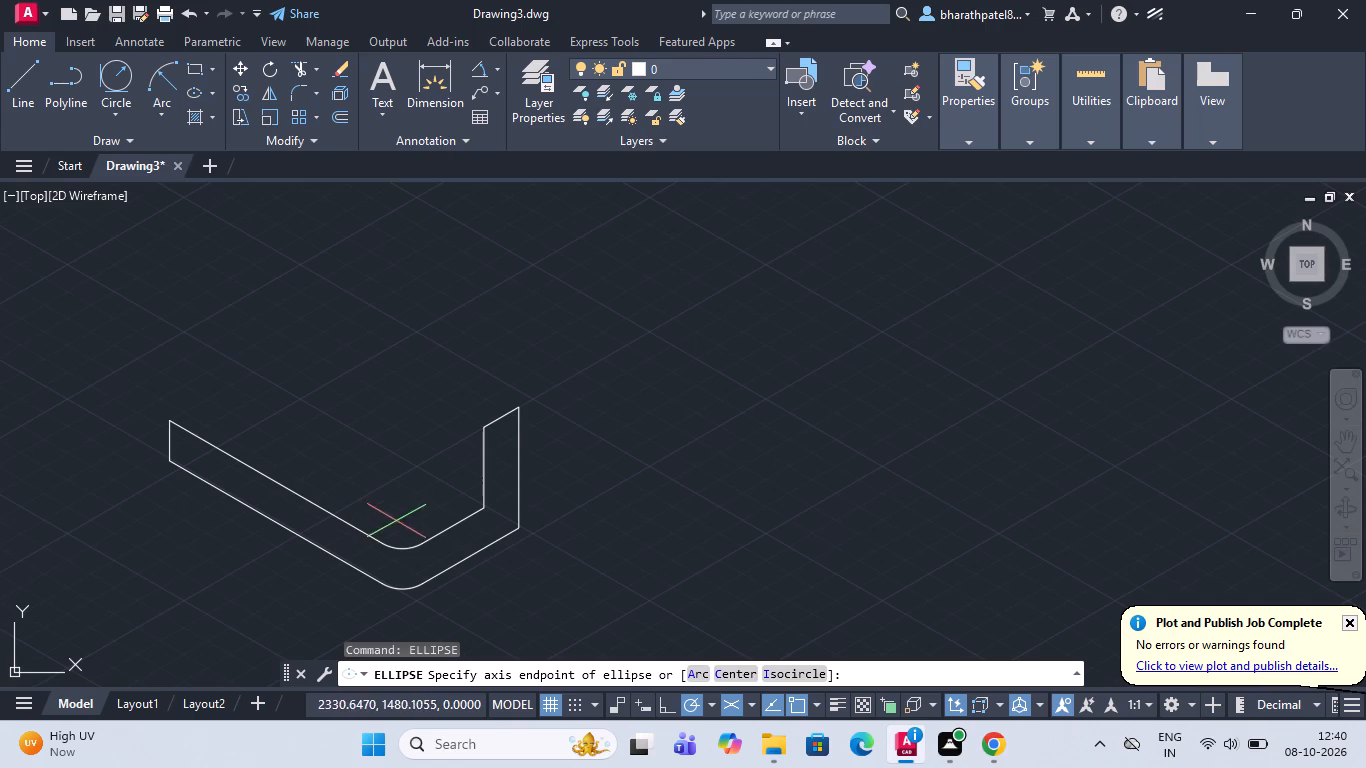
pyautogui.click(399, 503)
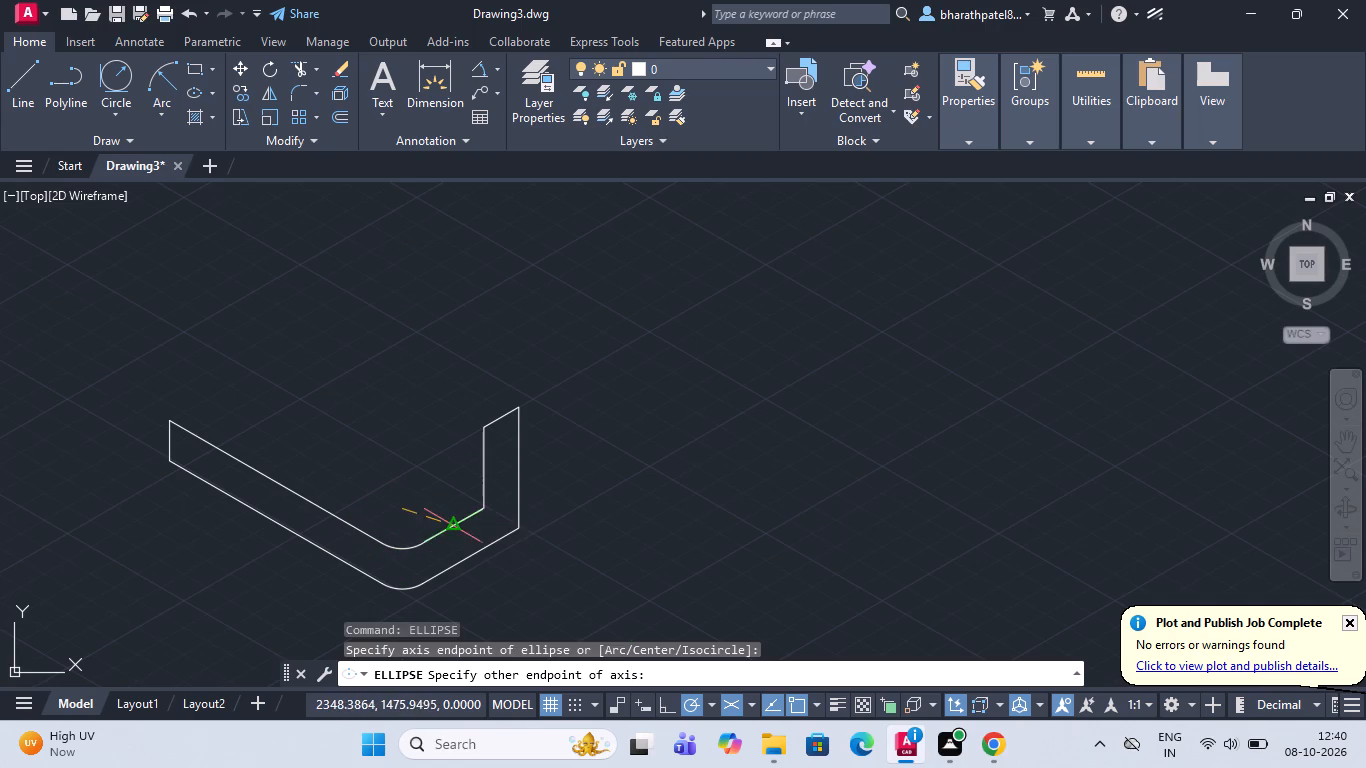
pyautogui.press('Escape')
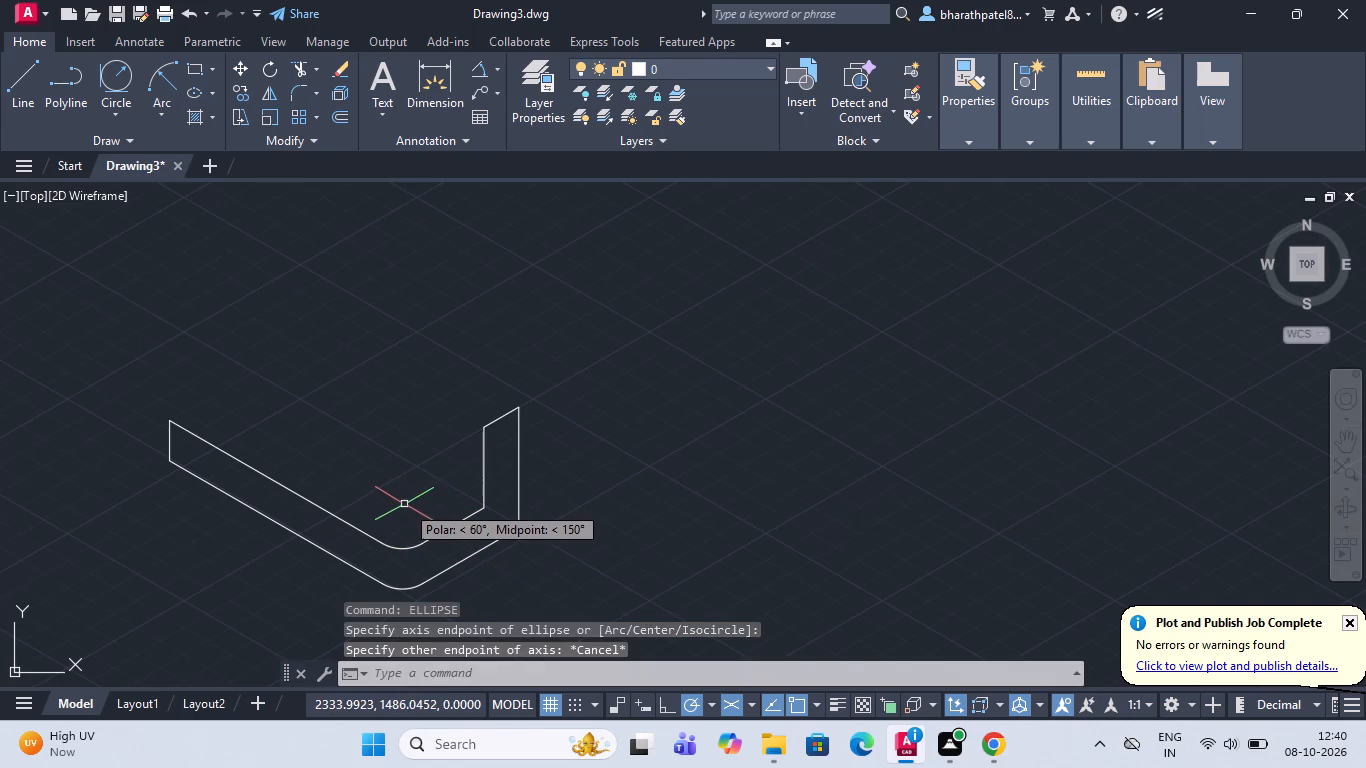
# Draw an isocircle ellipse with a diameter of 12 at the centre of the base's upper fillet arc.
pyautogui.press('space')
pyautogui.click(783, 678)
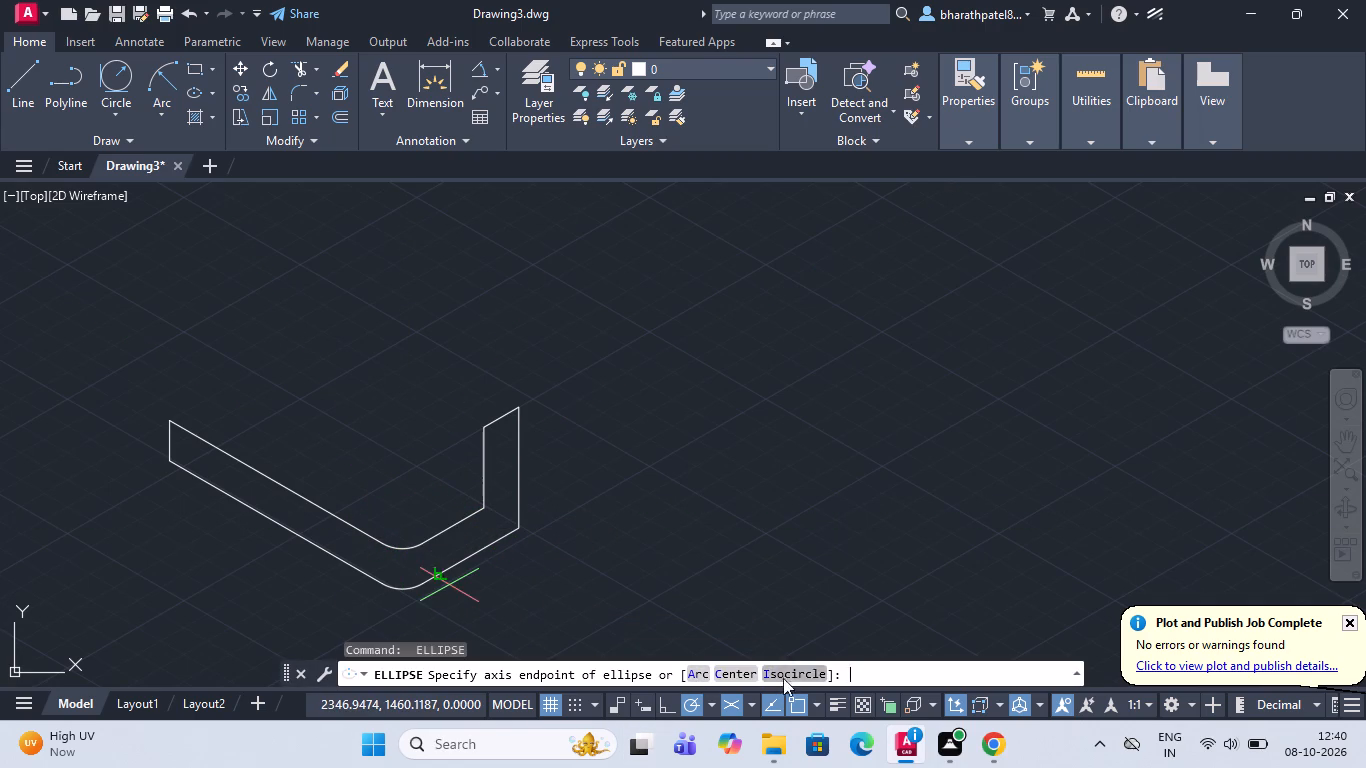
pyautogui.click(404, 515)
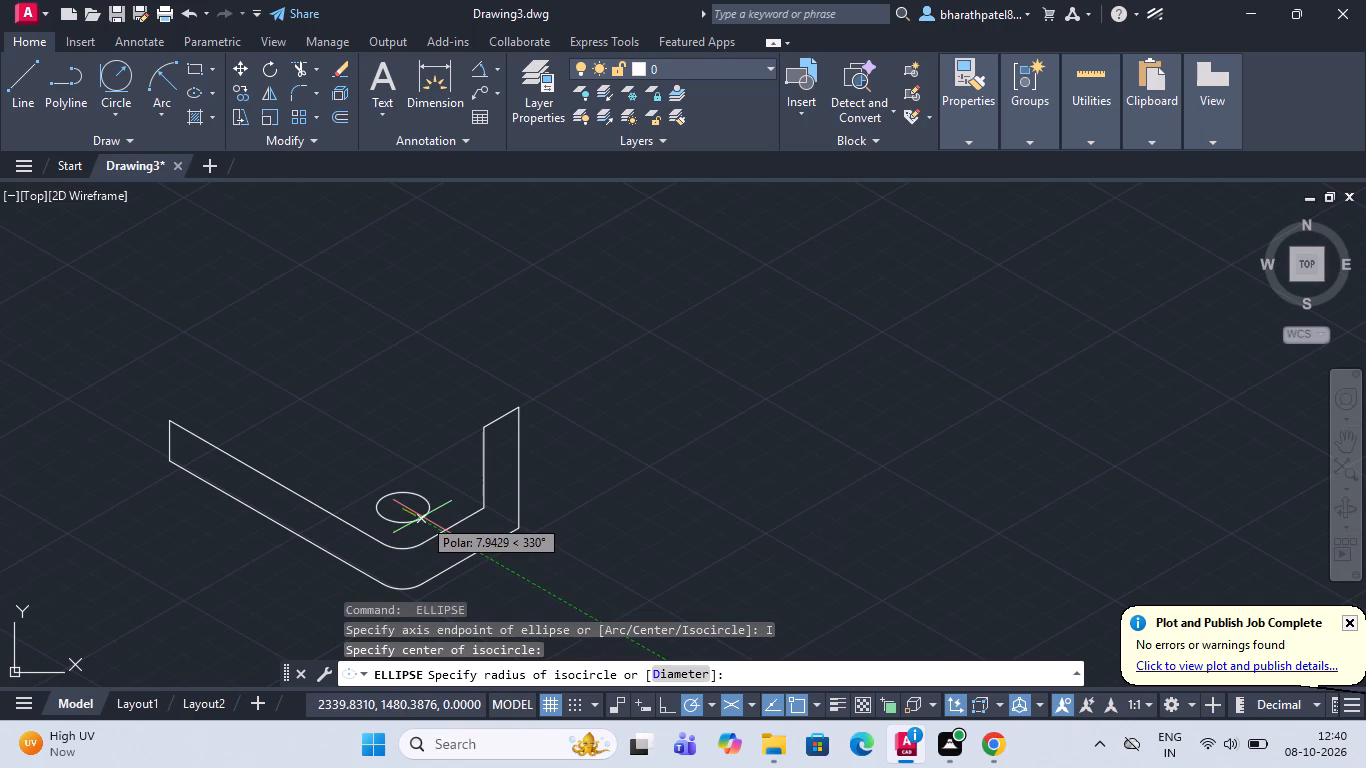
pyautogui.click(658, 675)
pyautogui.write('12')
pyautogui.press('Return')
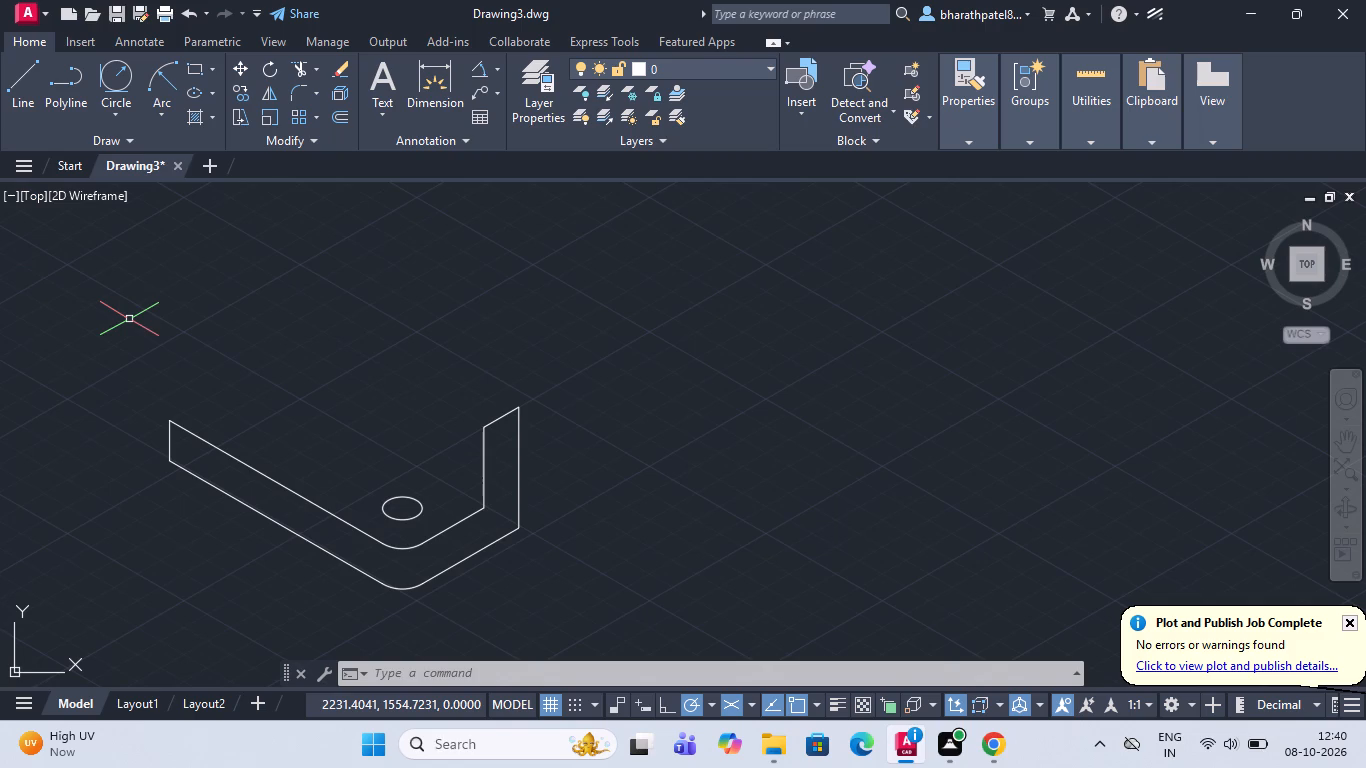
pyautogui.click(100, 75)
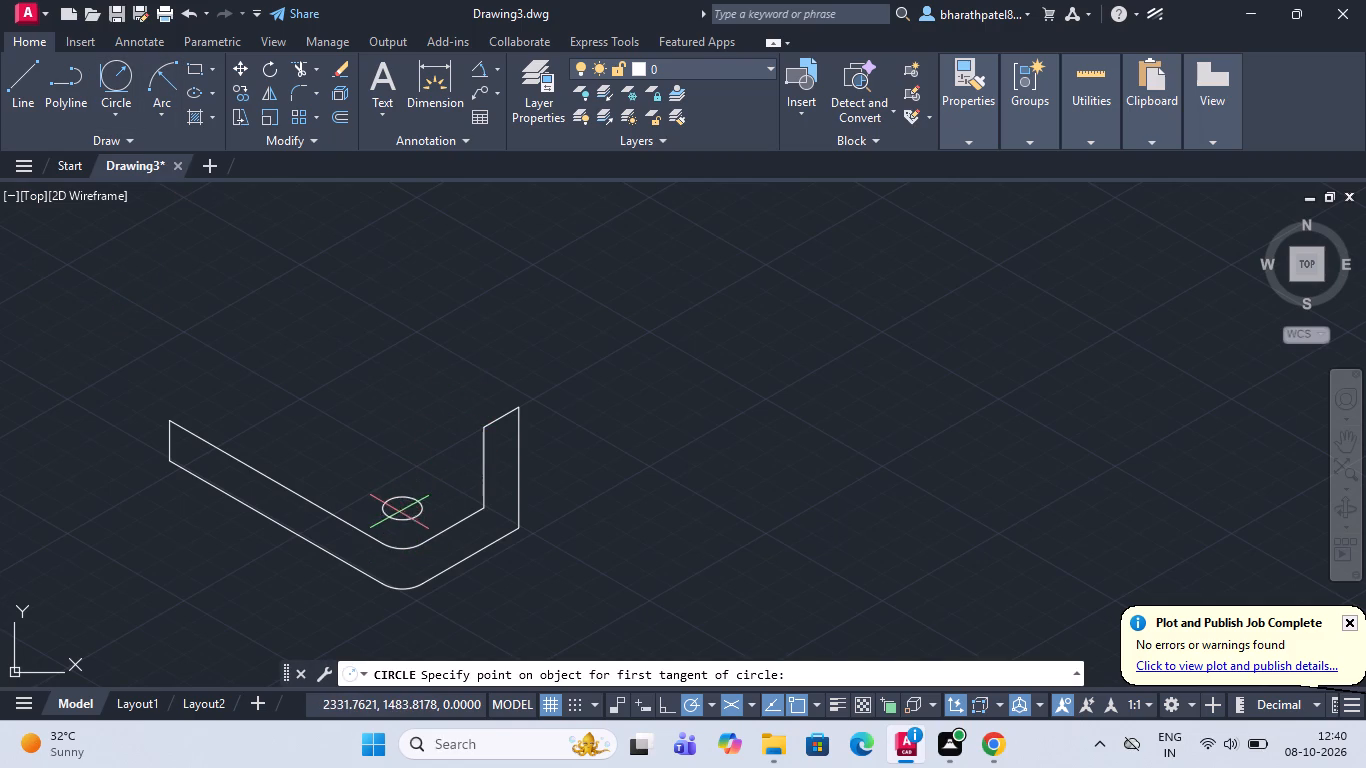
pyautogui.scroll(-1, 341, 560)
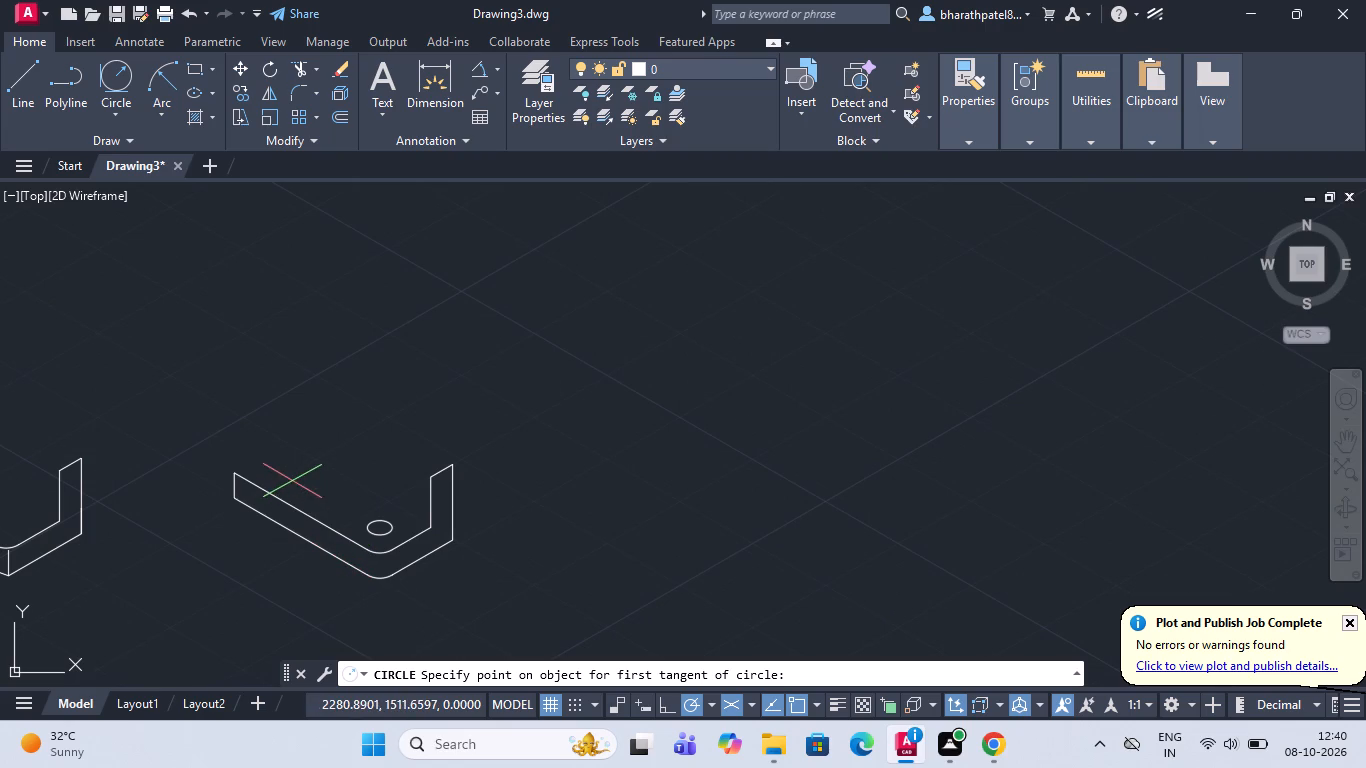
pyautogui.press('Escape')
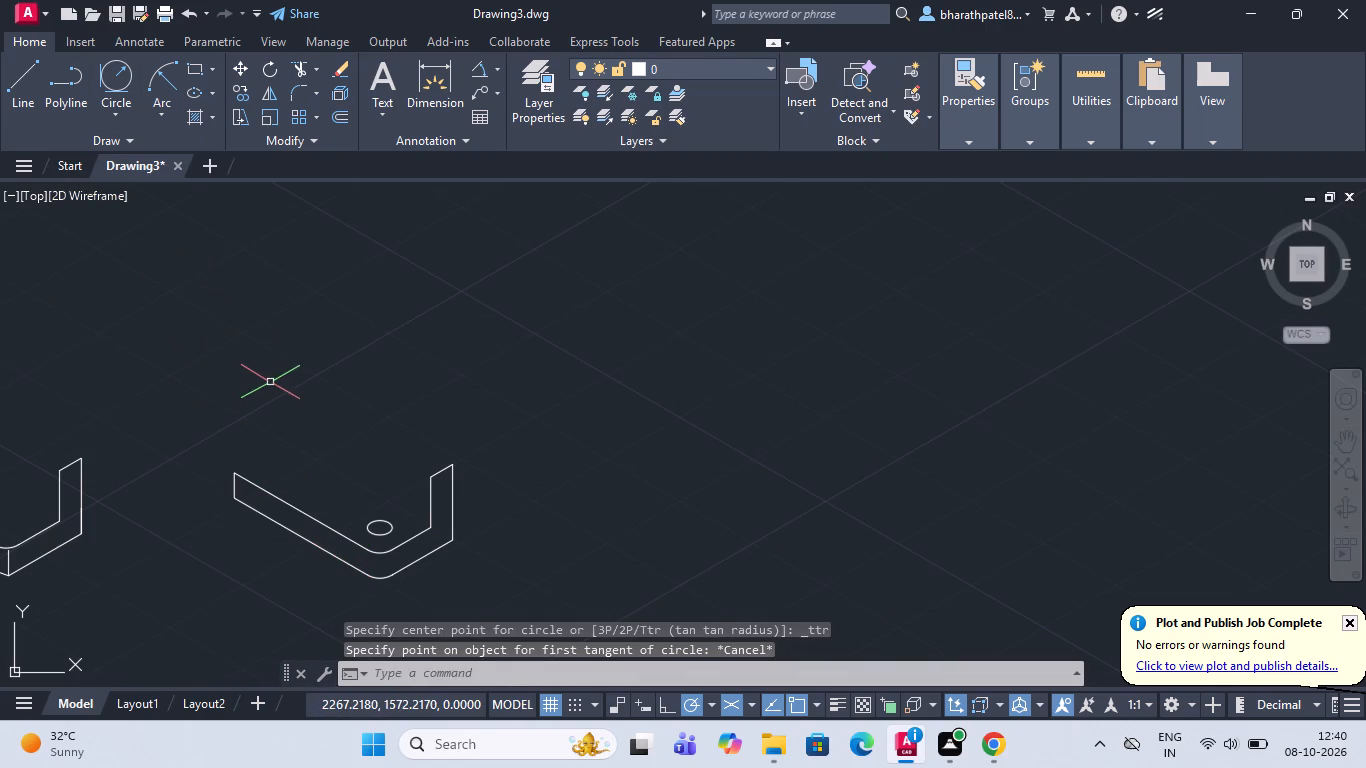
# Draw a line at 30° from the upper corner of the base's free end, forming the base's other top edge.
pyautogui.scroll(-1, 273, 389)
pyautogui.scroll(2, 274, 389)
pyautogui.scroll(-1, 274, 389)
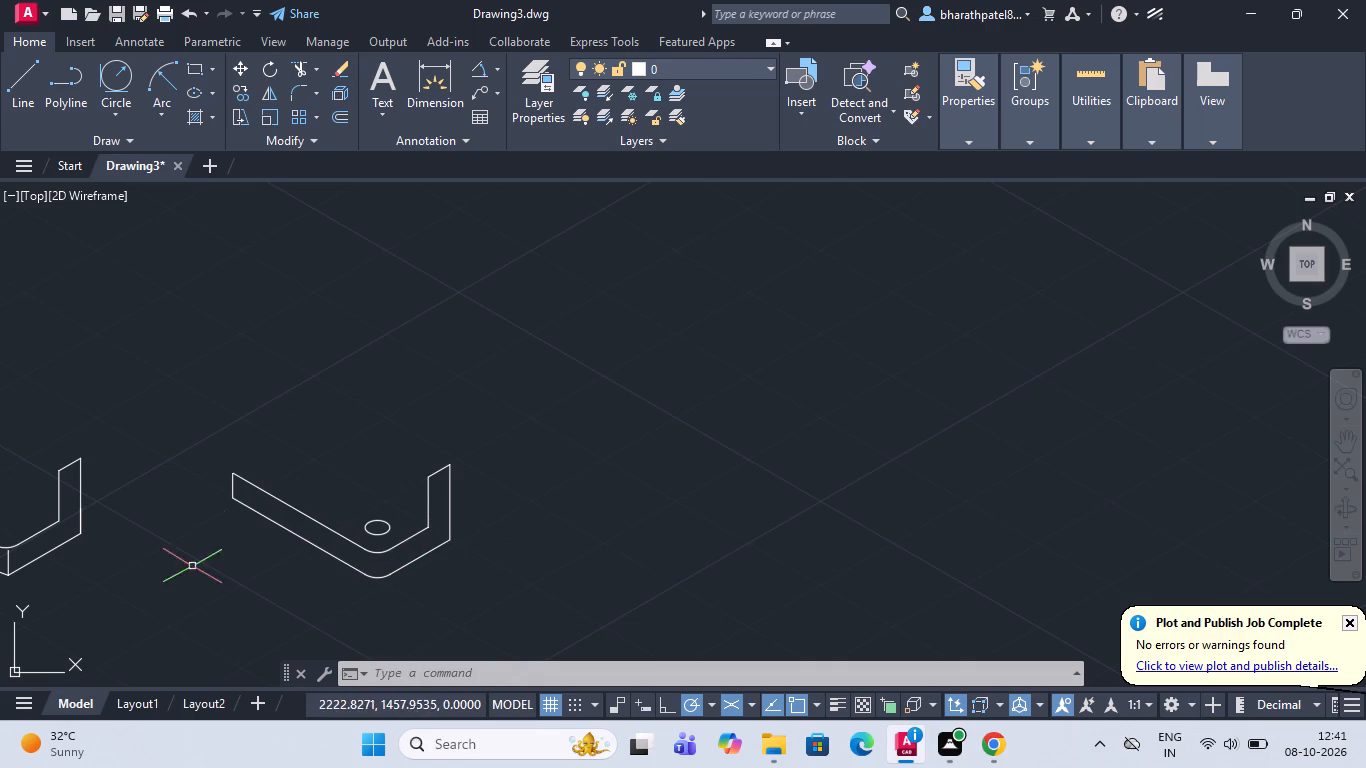
pyautogui.click(10, 77)
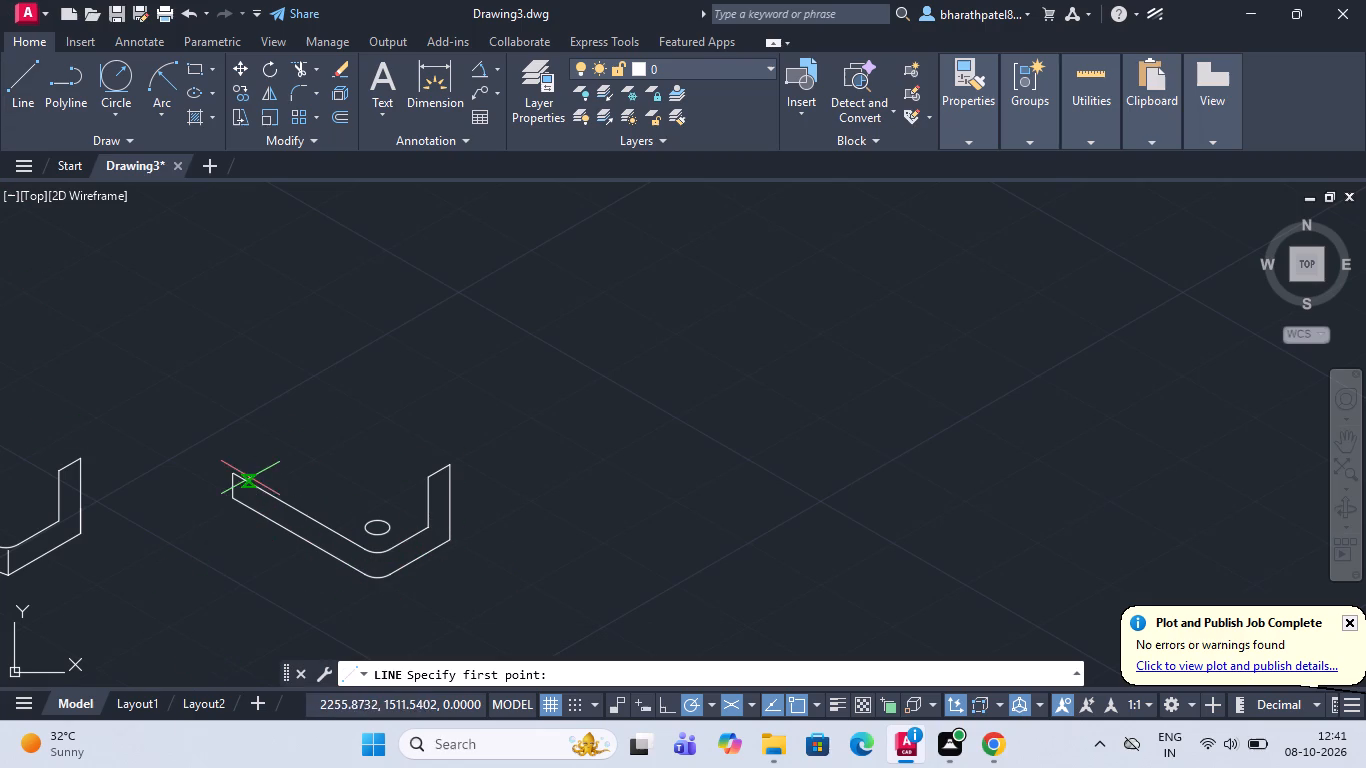
pyautogui.click(234, 470)
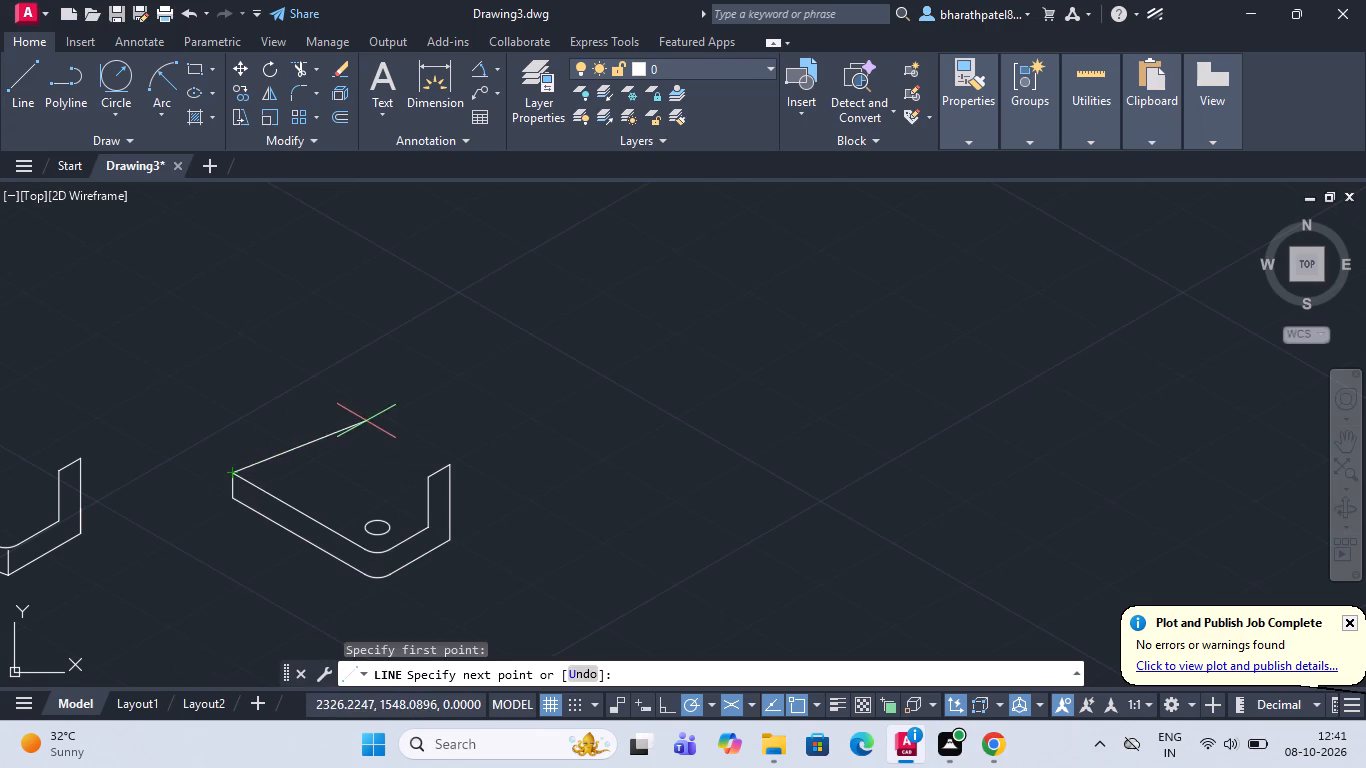
pyautogui.click(366, 399)
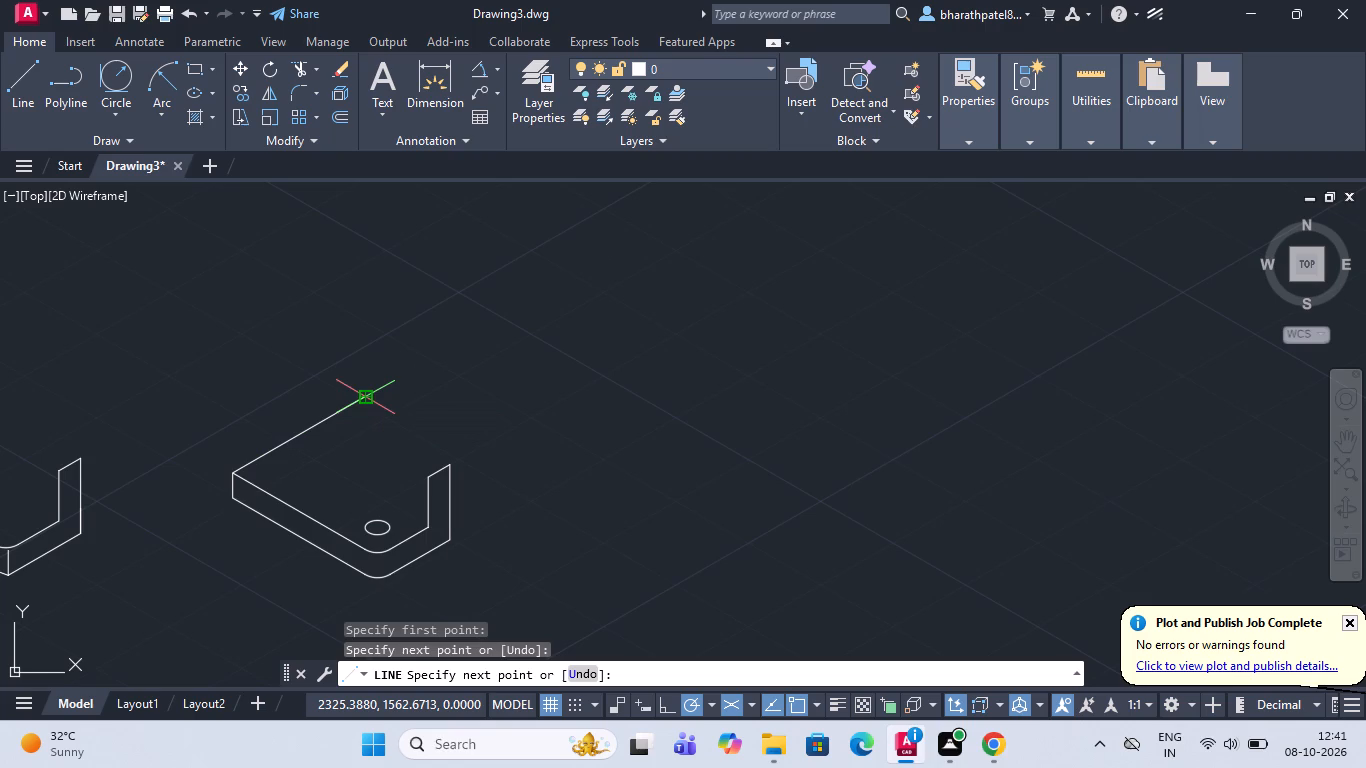
pyautogui.press('Escape')
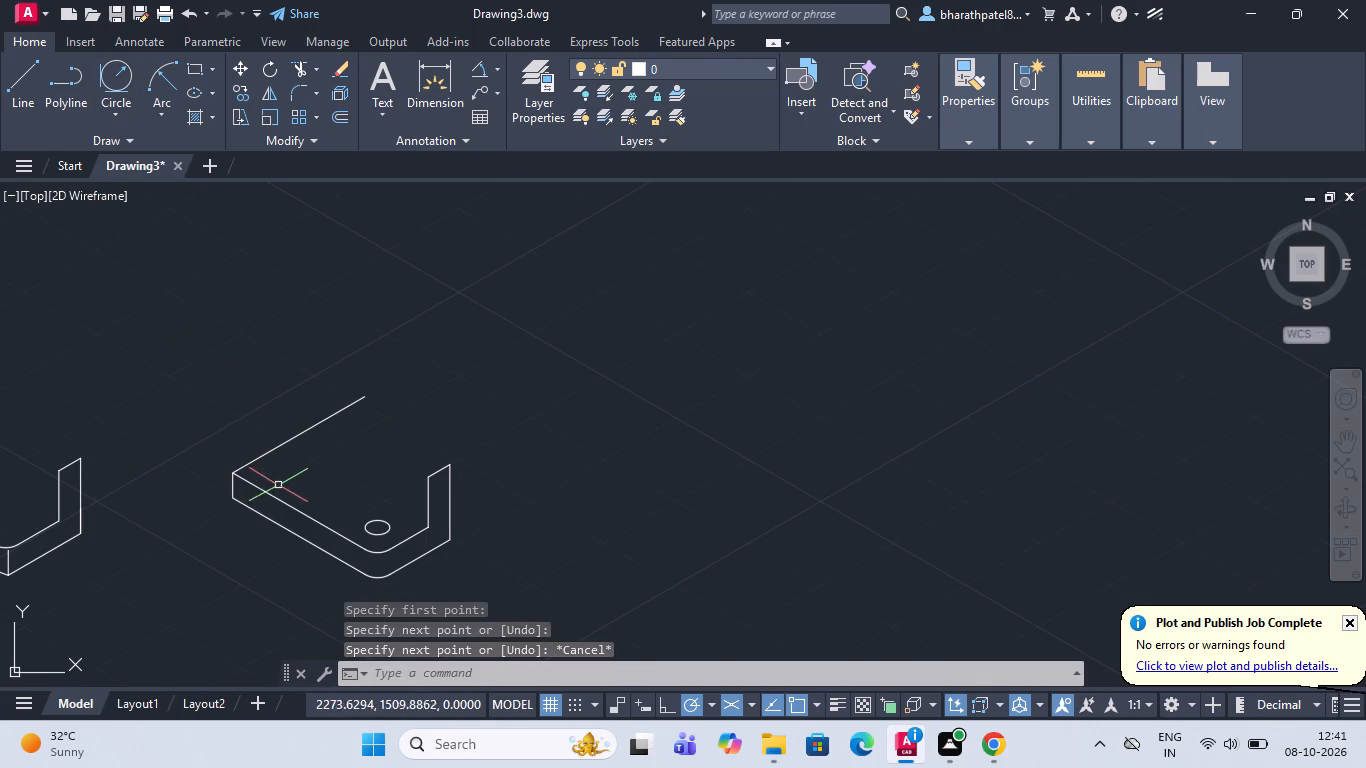
# Fillet the corner between the new 30° top edge and the base's long upper edge, using the current fillet radius.
pyautogui.scroll(2, 273, 487)
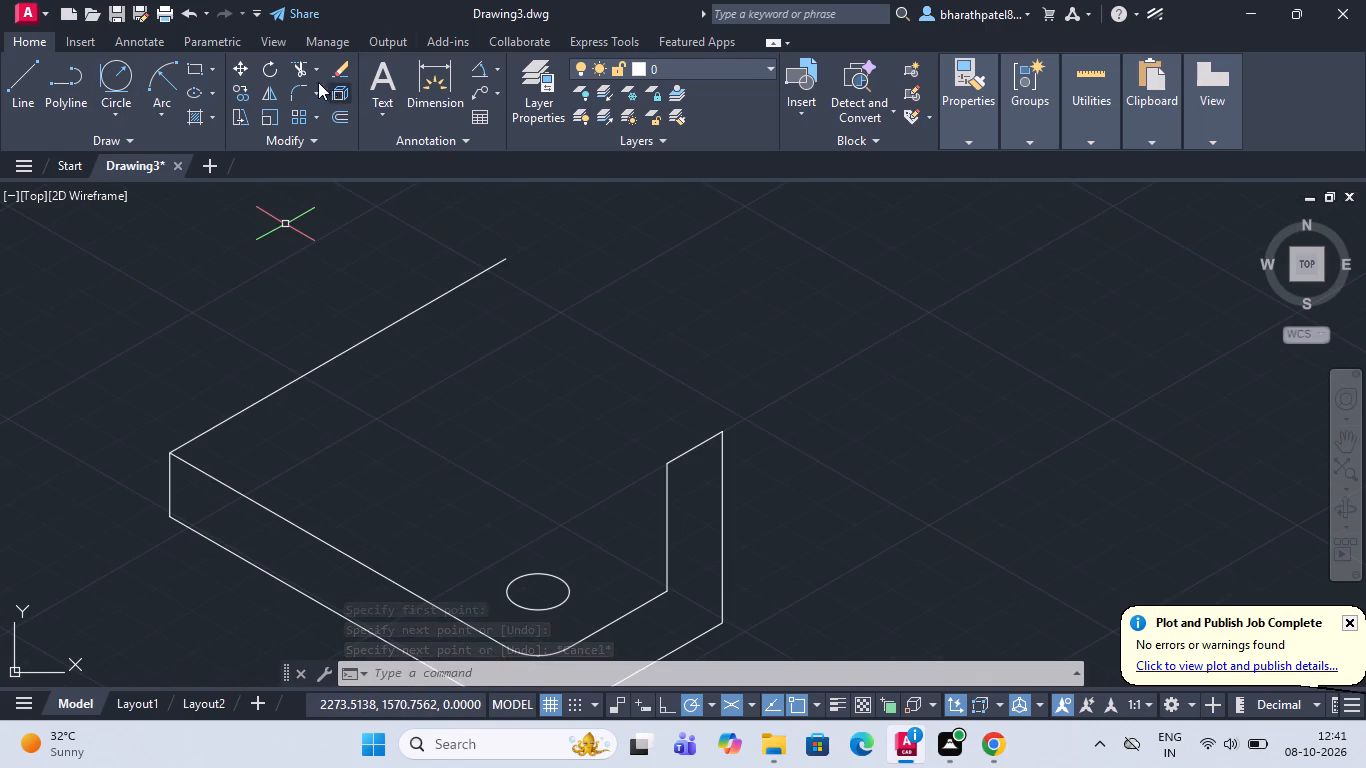
pyautogui.click(288, 93)
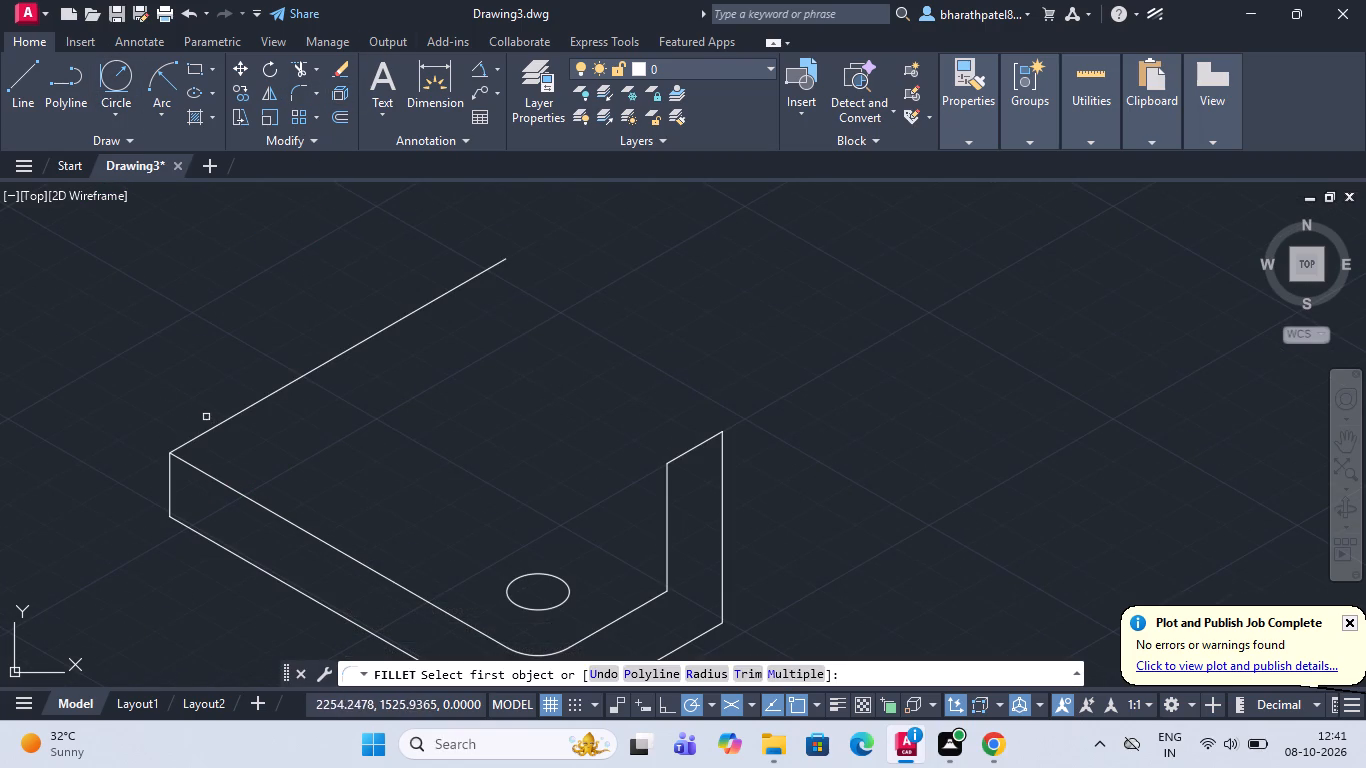
pyautogui.click(213, 427)
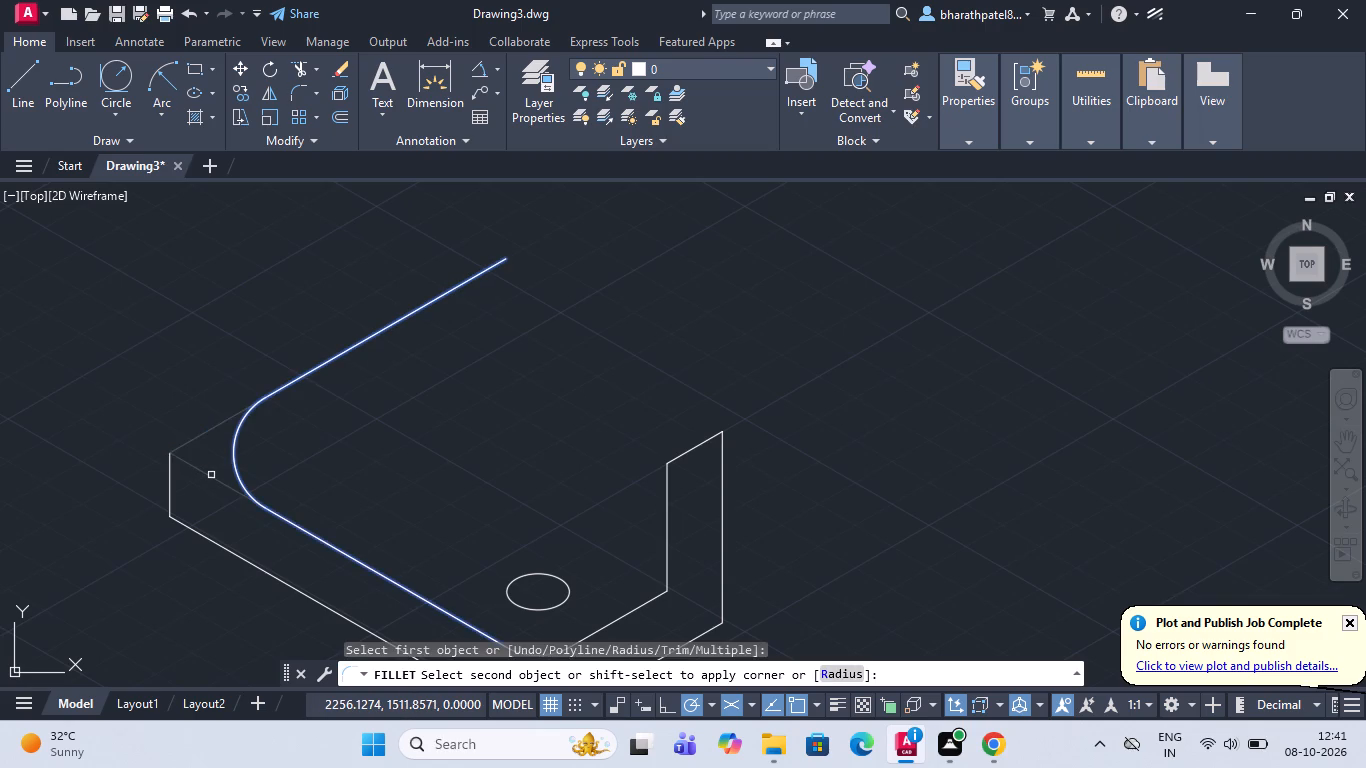
pyautogui.click(211, 475)
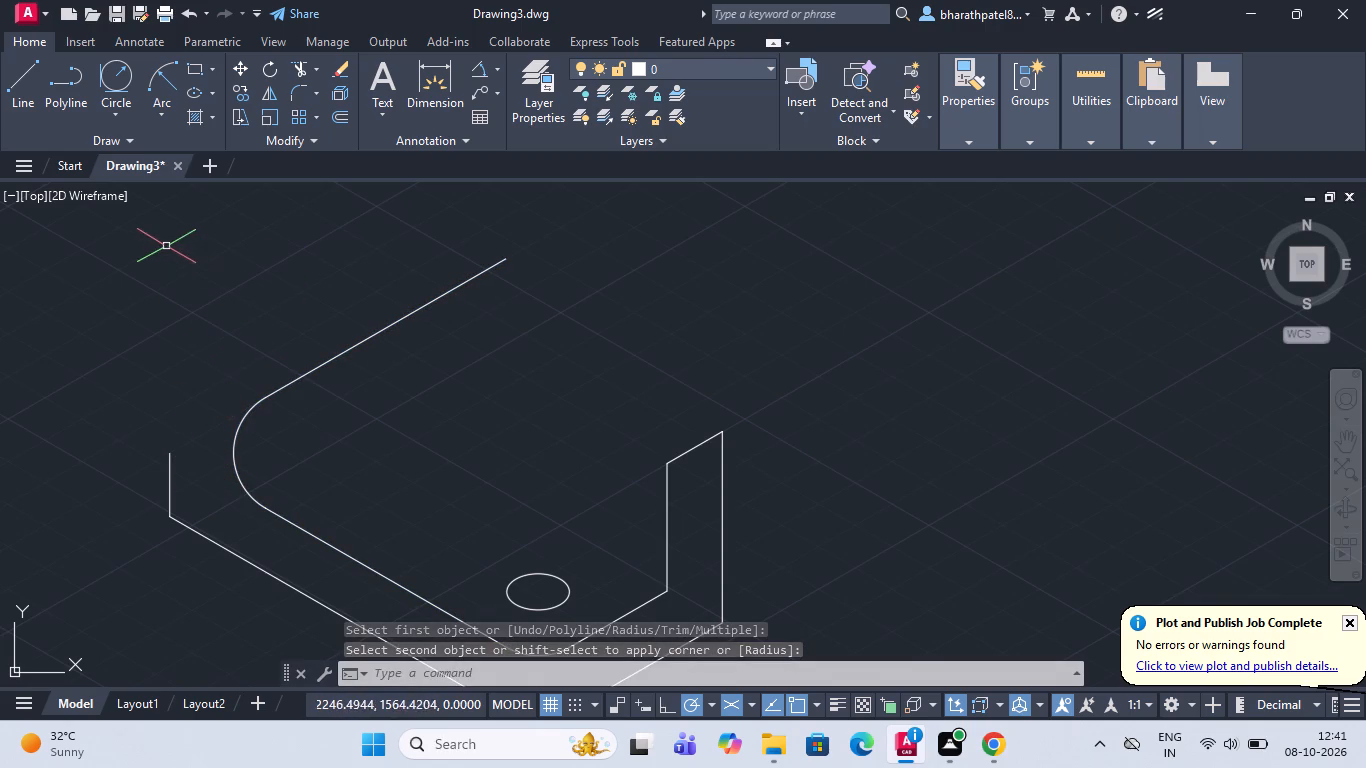
# Draw a line from the top end of the short vertical corner edge to a point on the 30° top edge.
pyautogui.click(17, 82)
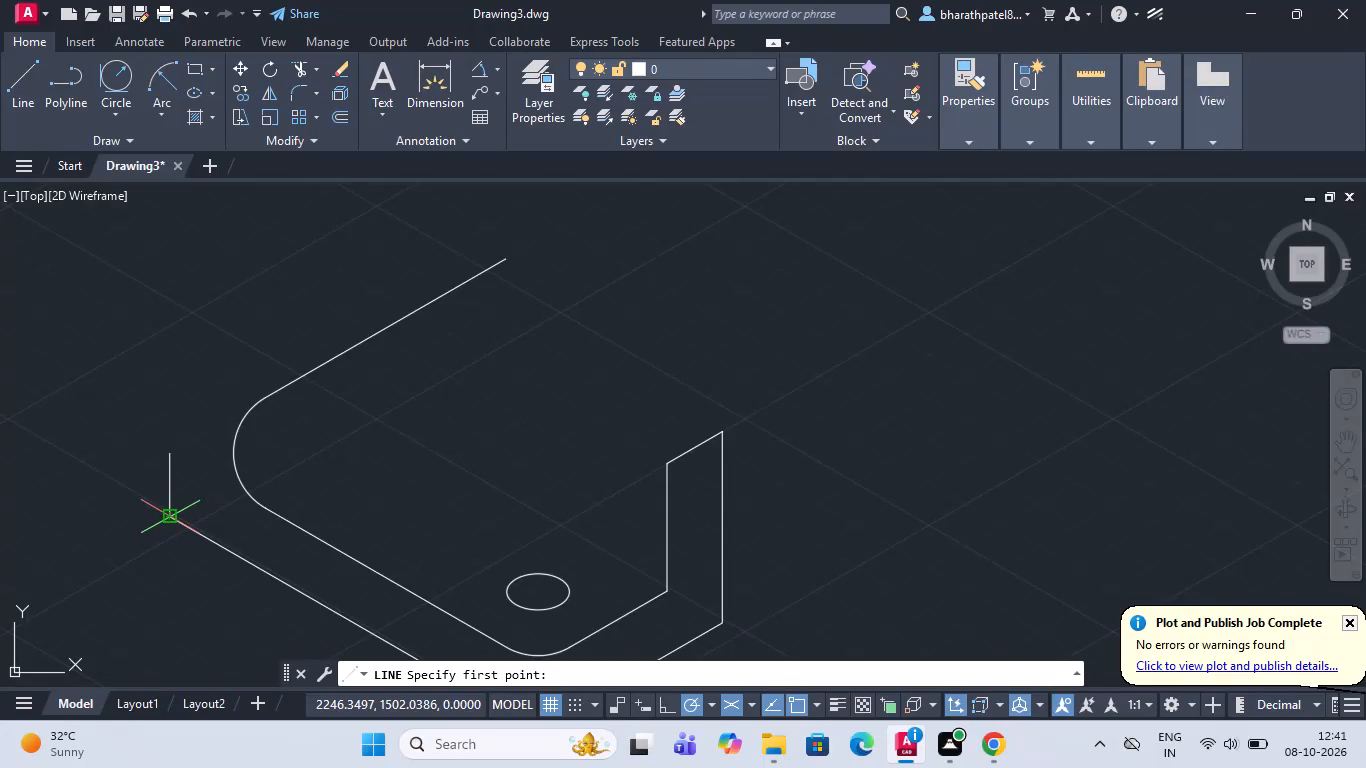
pyautogui.click(173, 451)
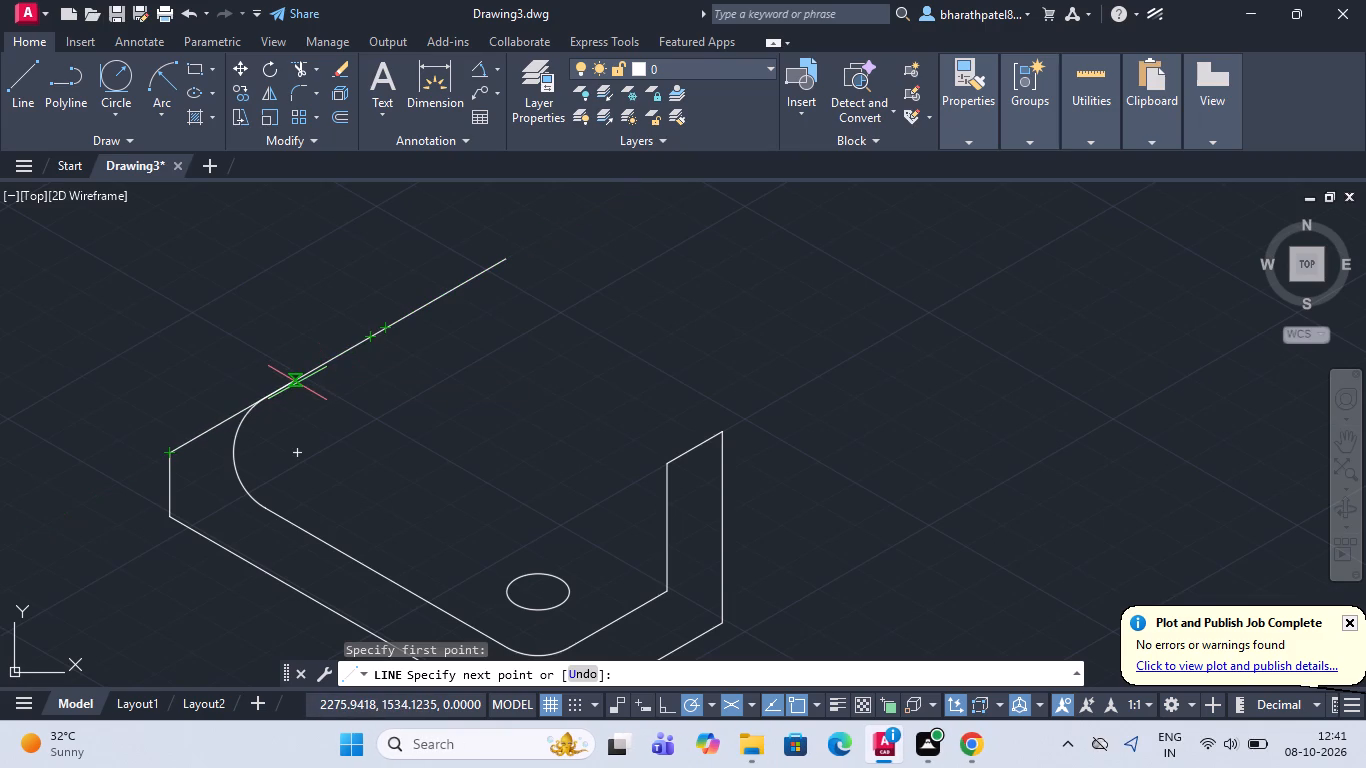
pyautogui.click(372, 334)
pyautogui.press('Escape')
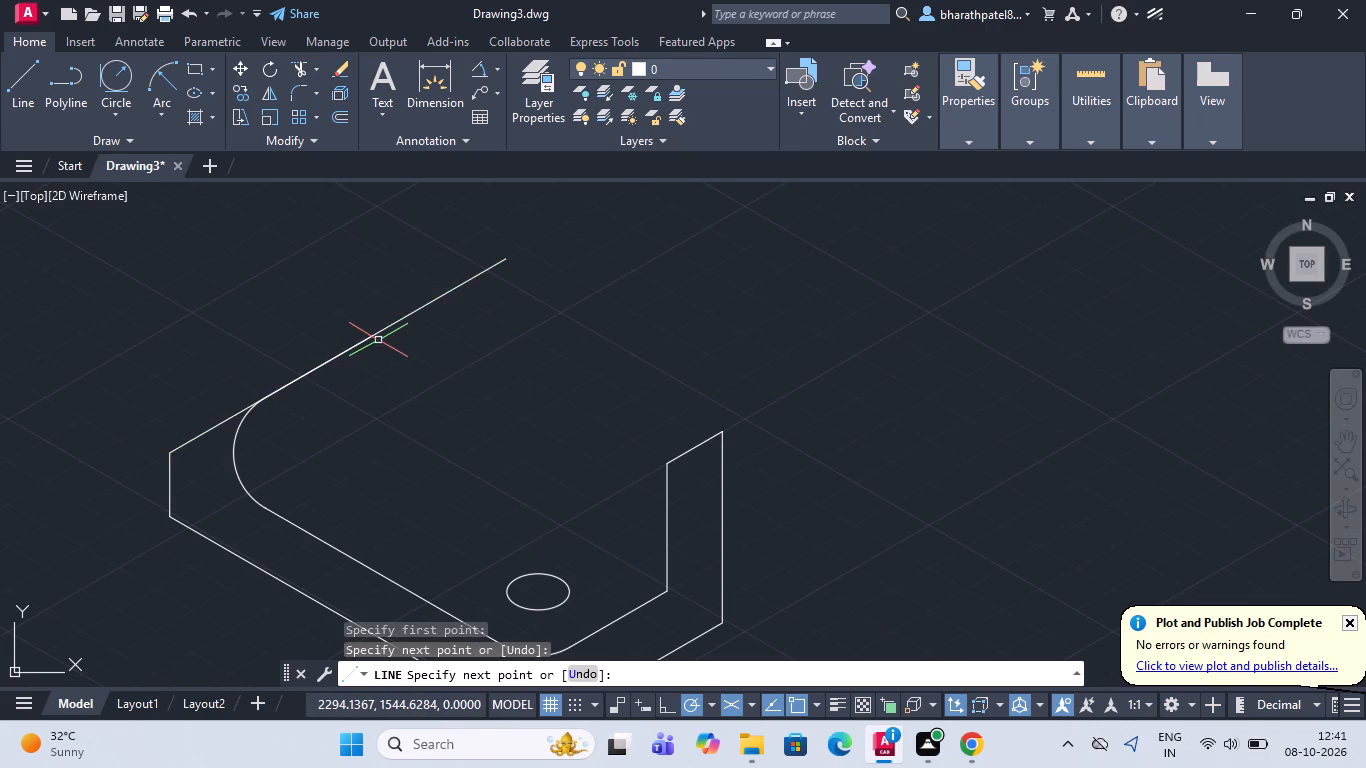
# Draw a line about 41 units long at 30° from the lower end of the short vertical corner edge.
pyautogui.click(12, 90)
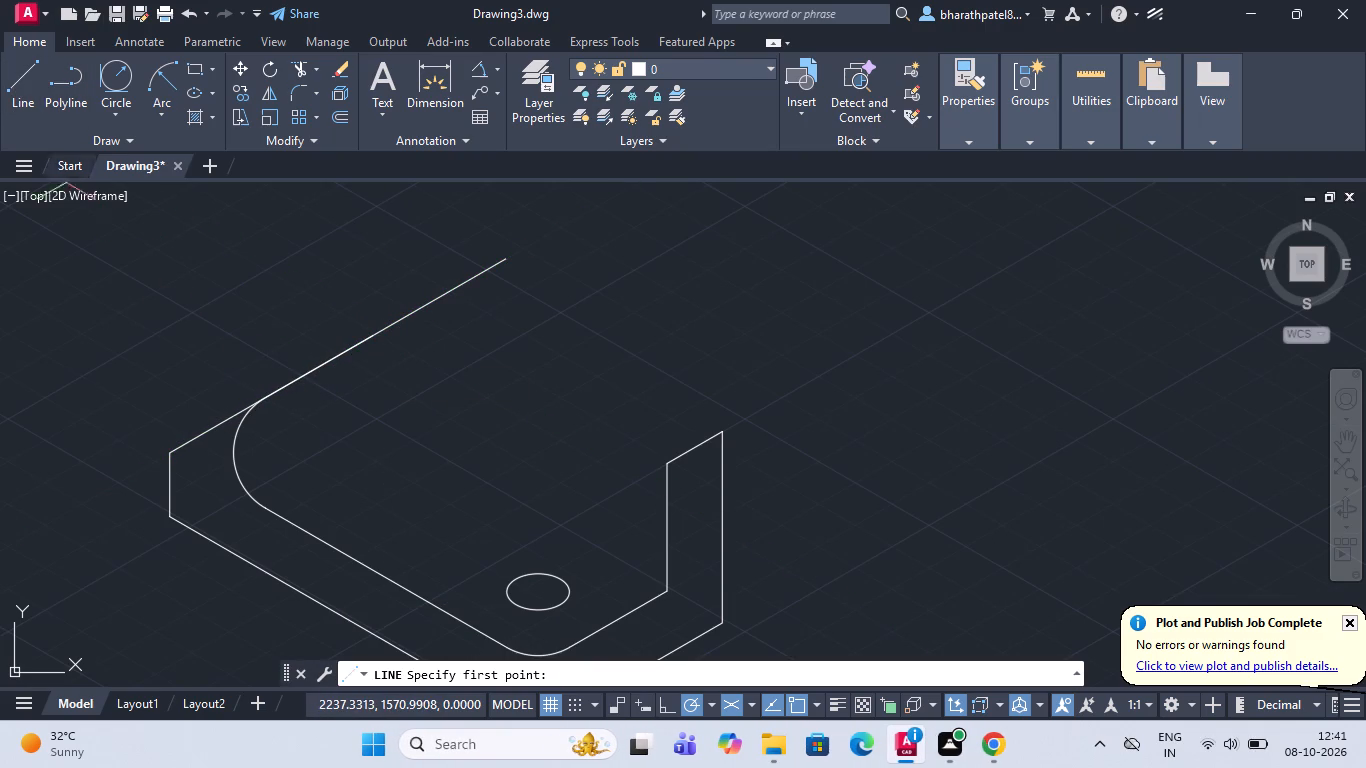
pyautogui.click(170, 514)
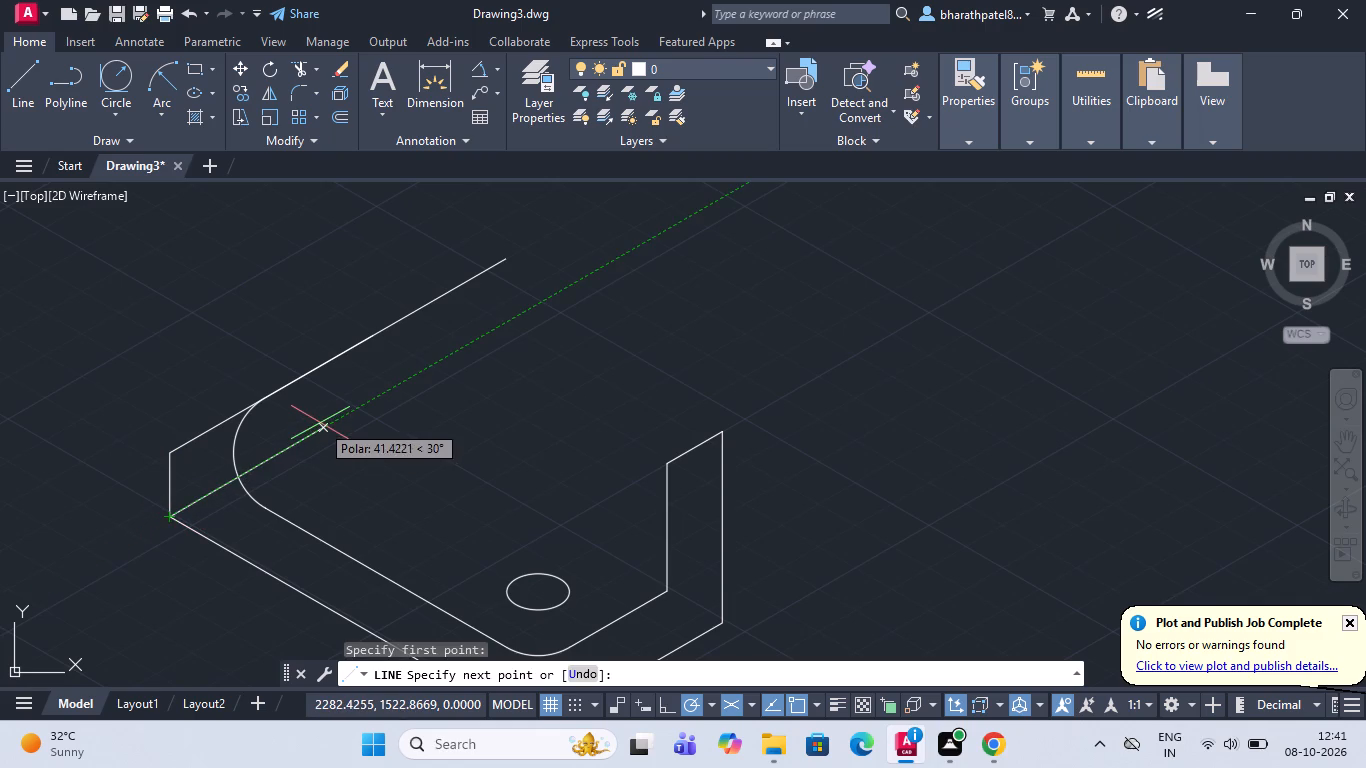
pyautogui.click(320, 423)
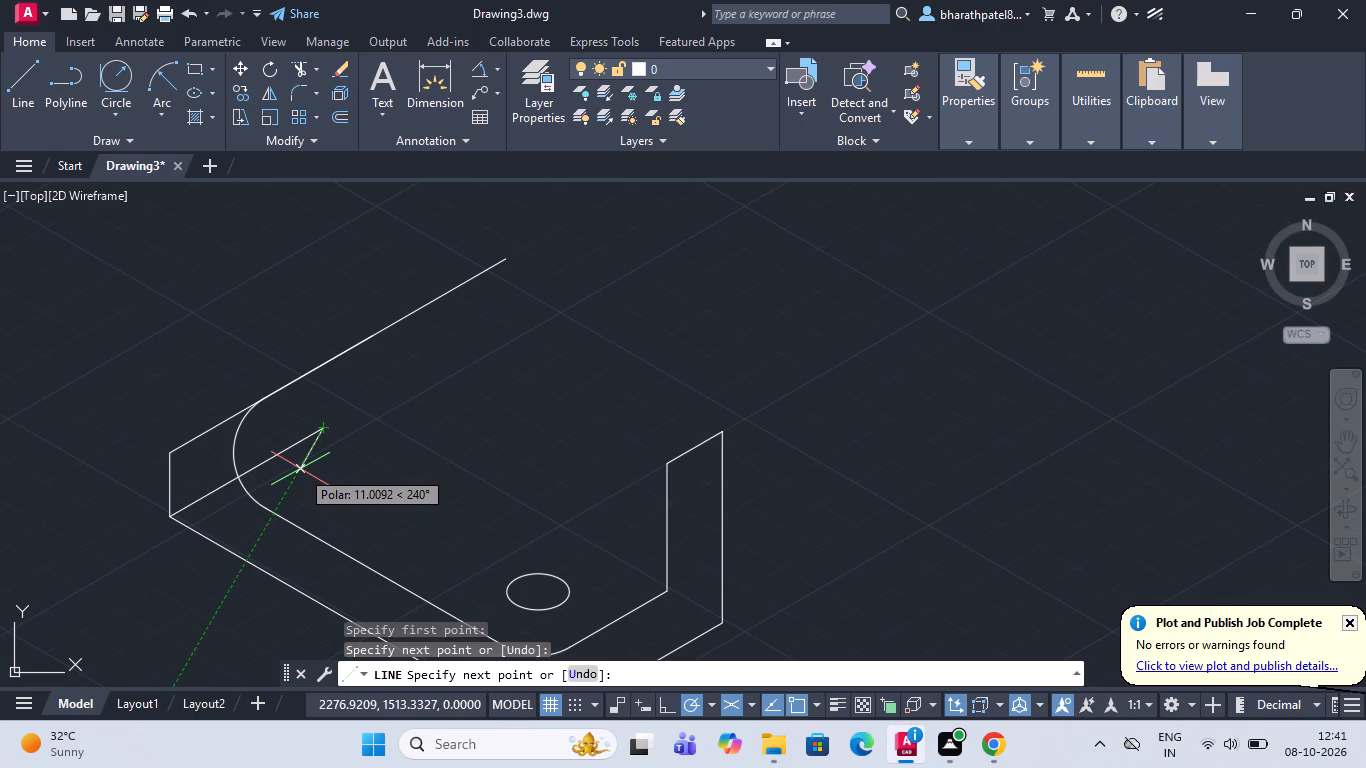
pyautogui.press('Escape')
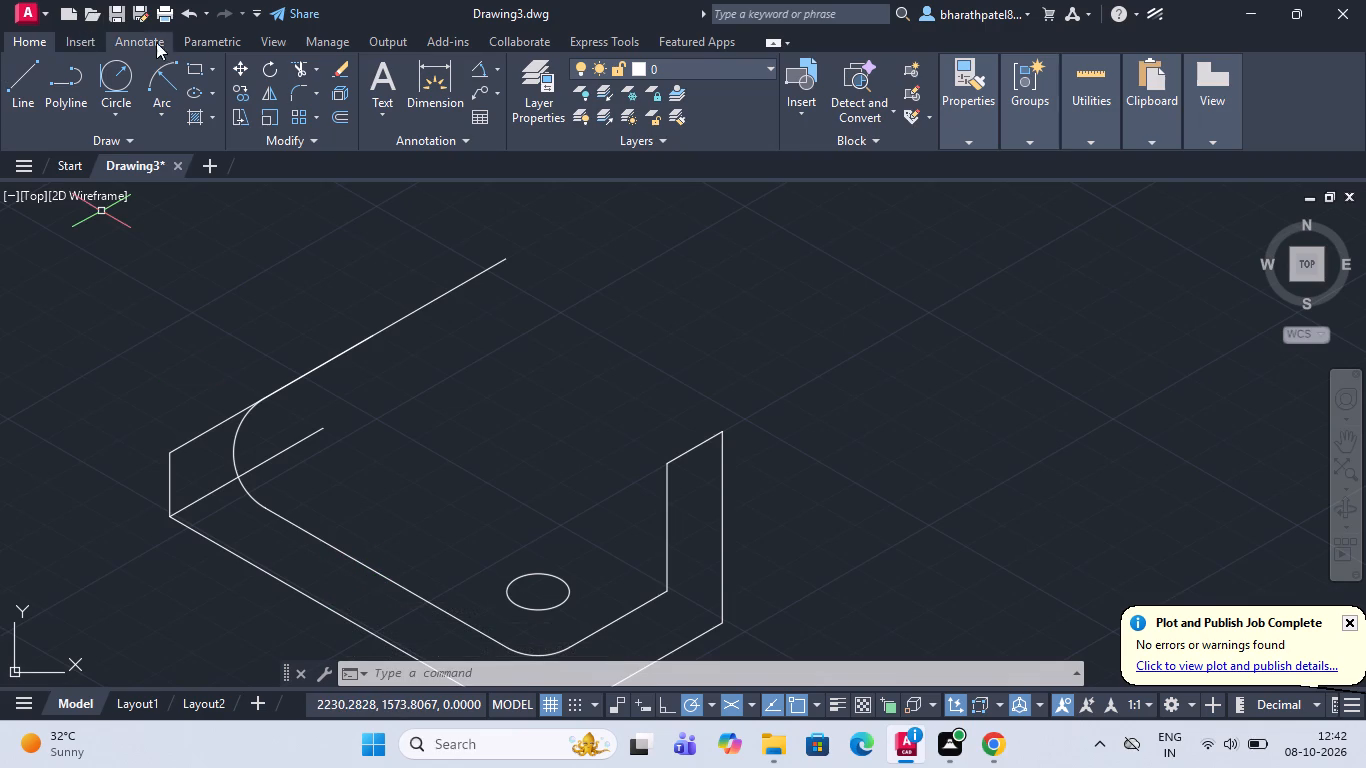
# Trim away the line segment outside the upper fillet and the short vertical edge at the base's outer corner.
pyautogui.click(297, 66)
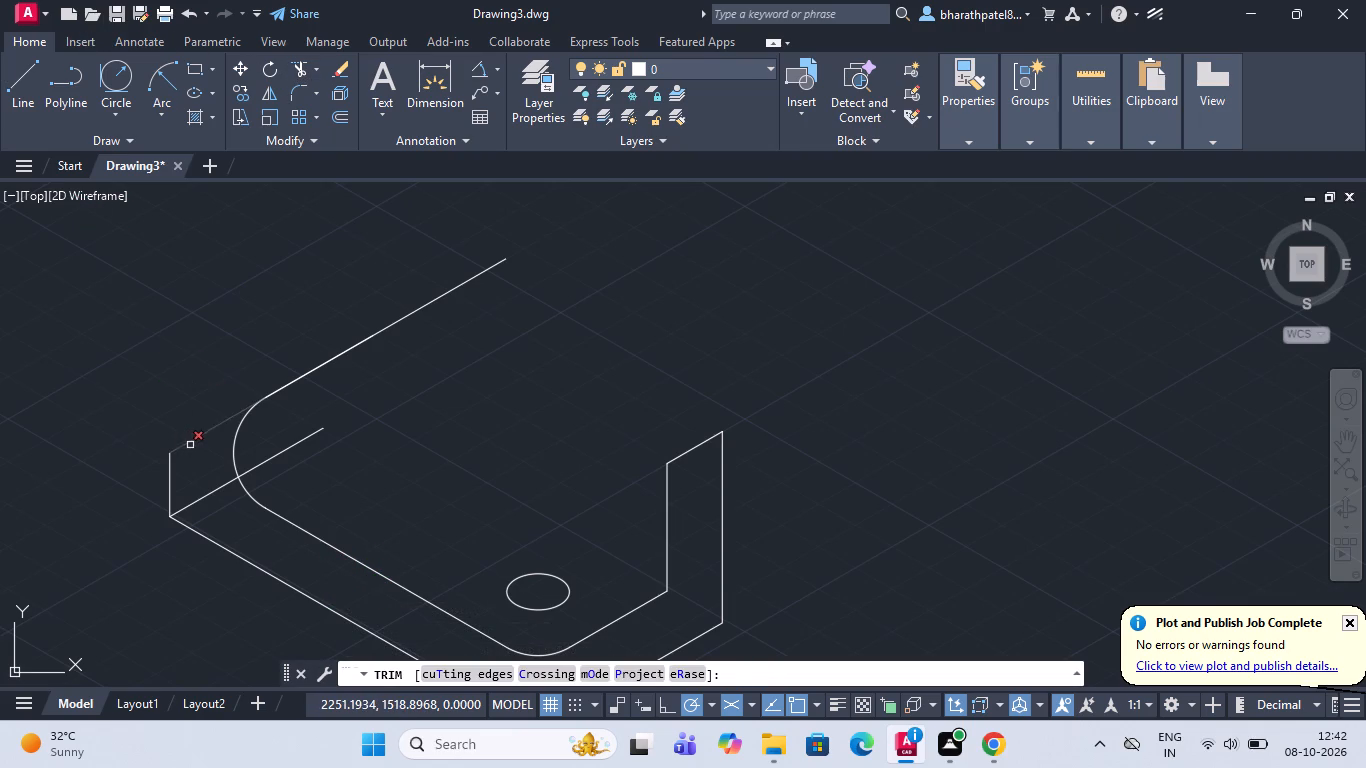
pyautogui.click(190, 445)
pyautogui.click(167, 473)
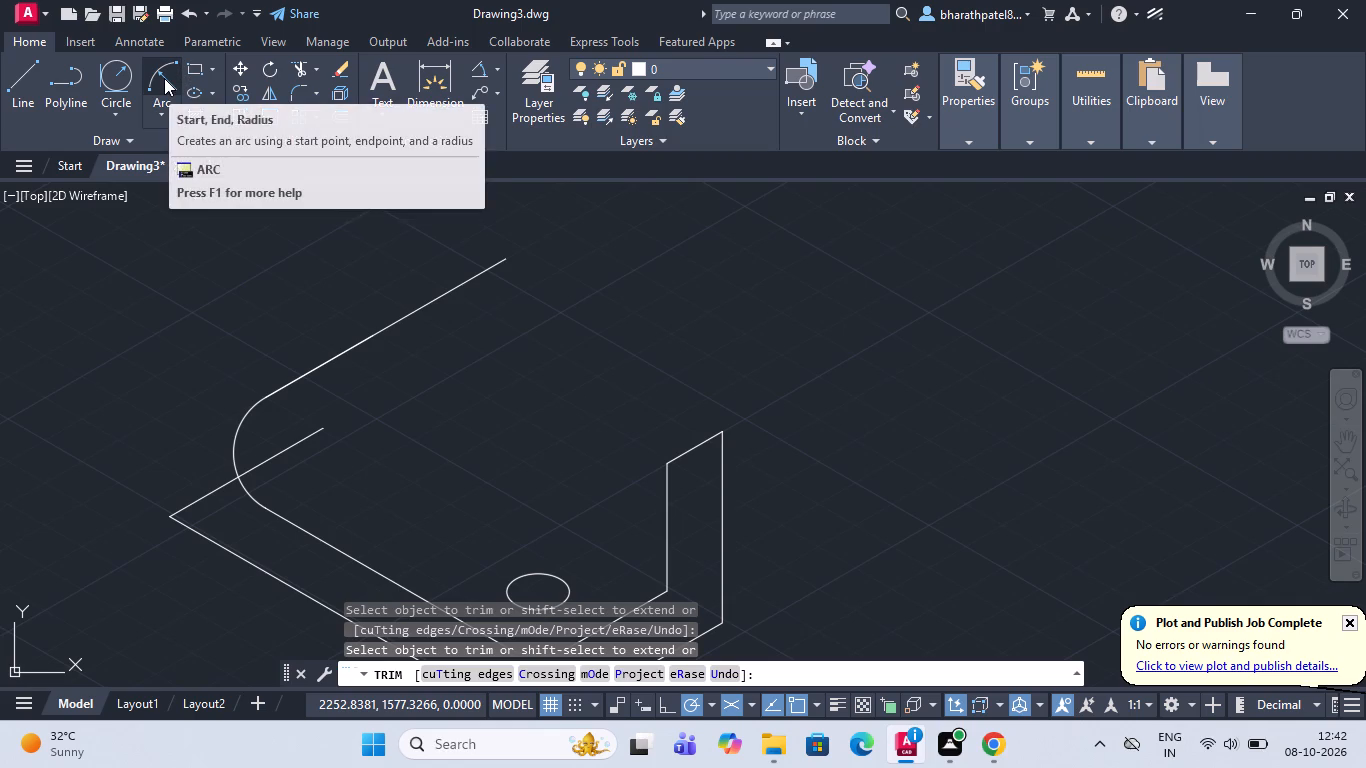
# Fillet the corner between the base's long lower edge and the lower 30° line, using the current fillet radius.
pyautogui.click(294, 94)
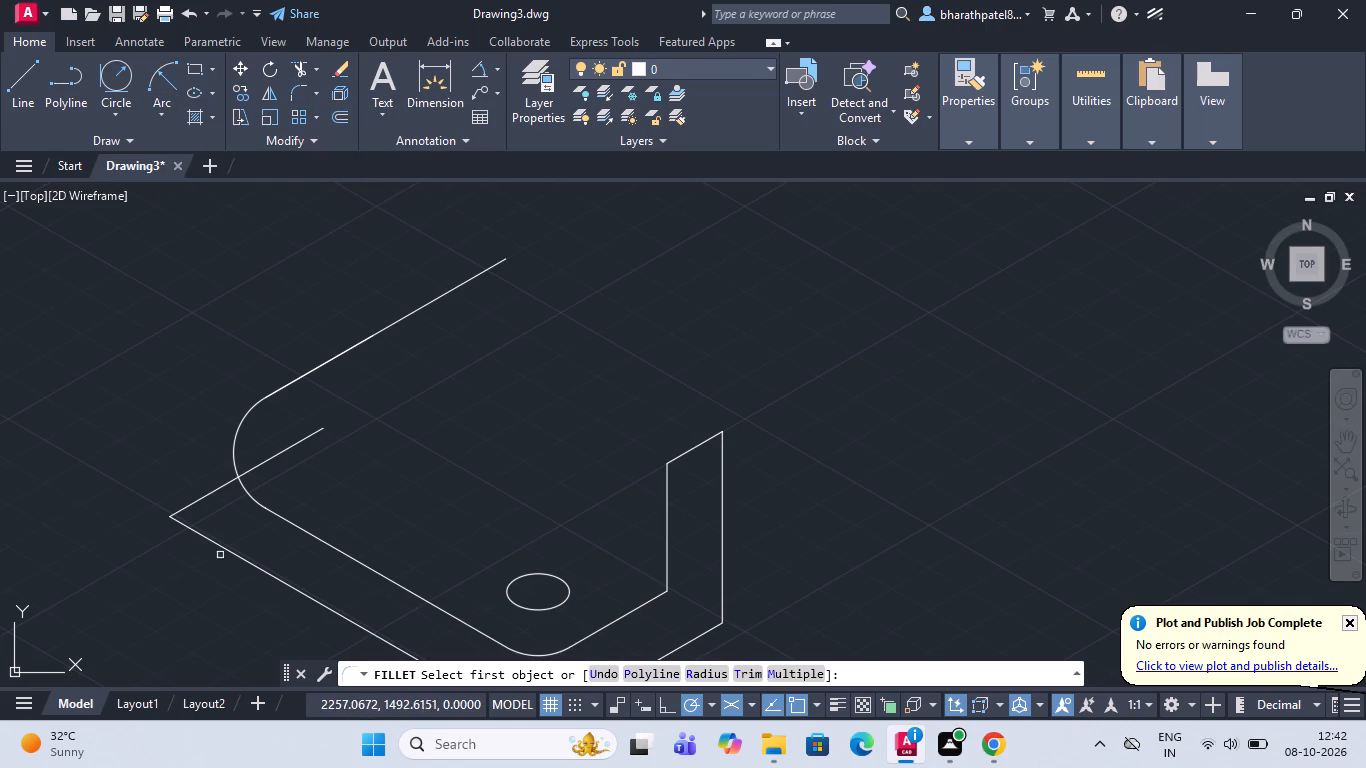
pyautogui.click(229, 550)
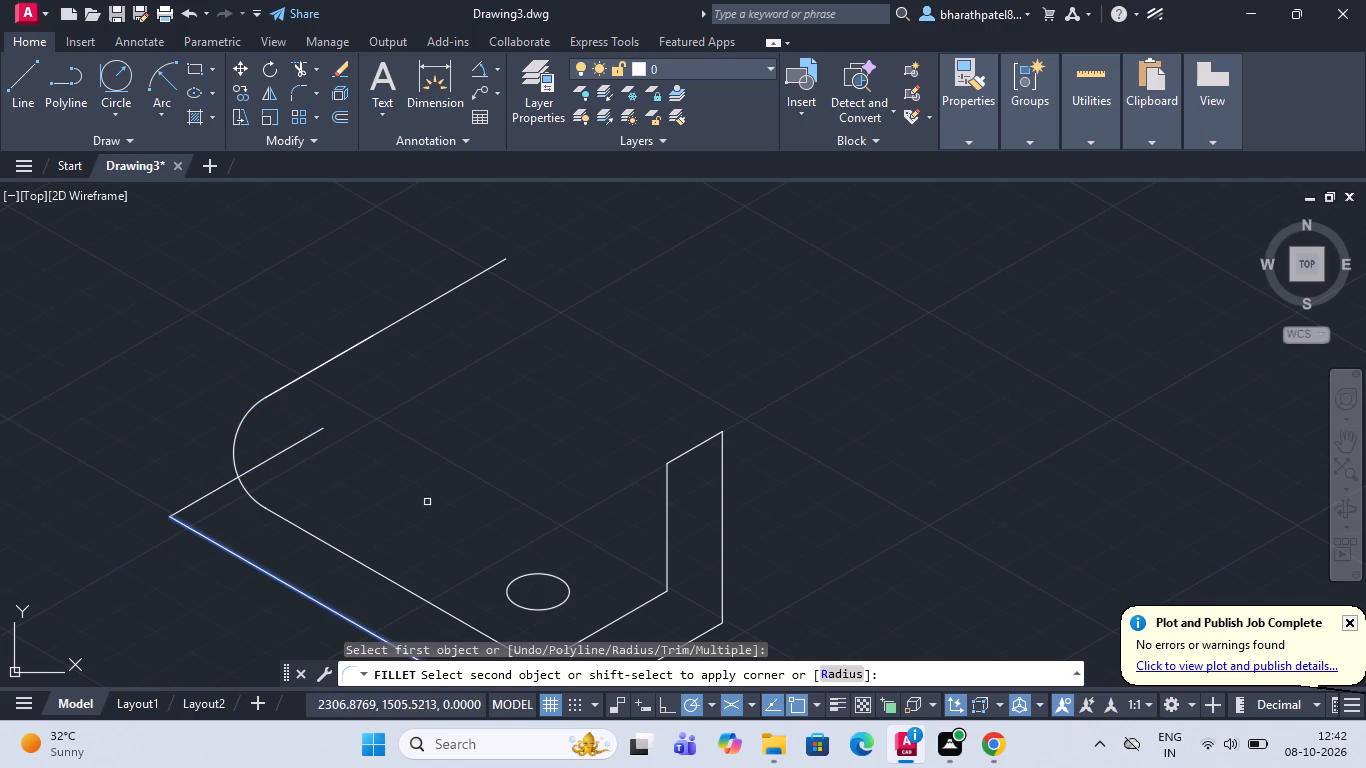
pyautogui.click(283, 453)
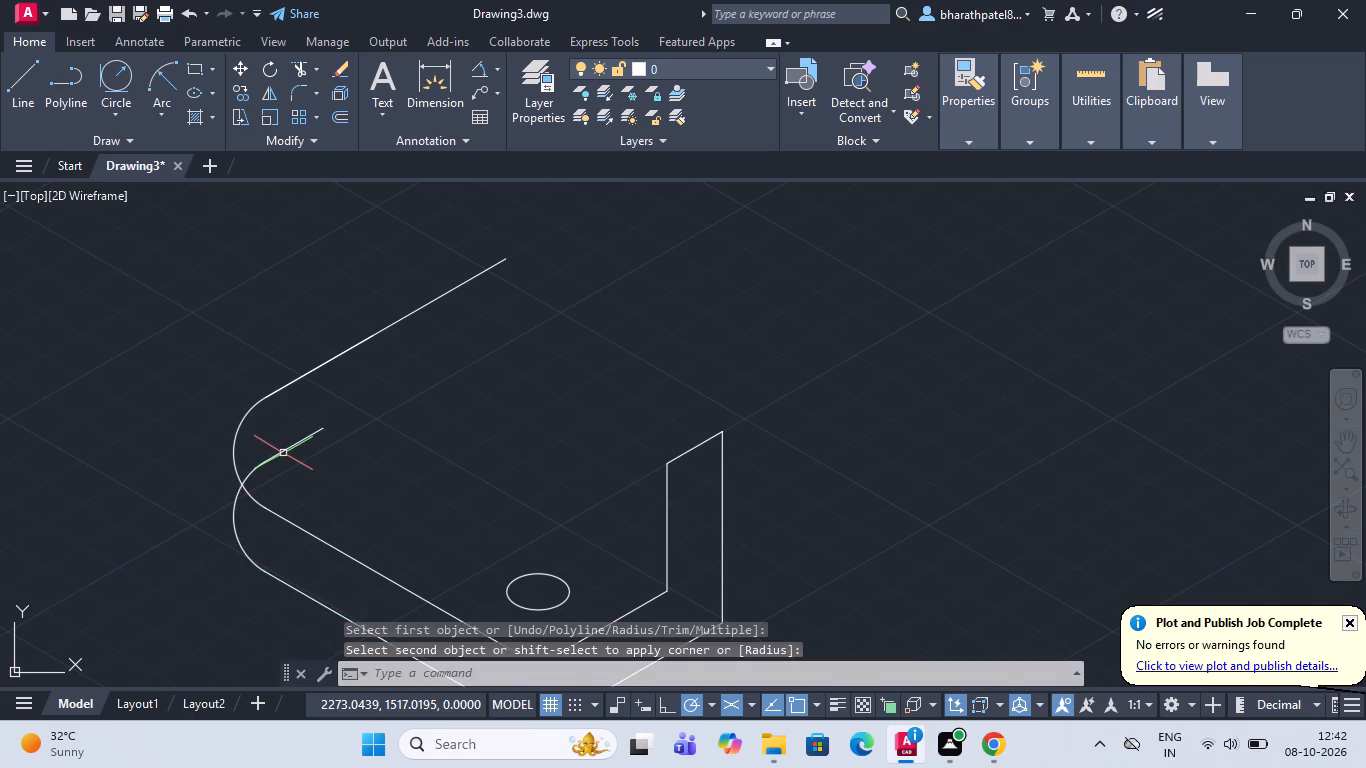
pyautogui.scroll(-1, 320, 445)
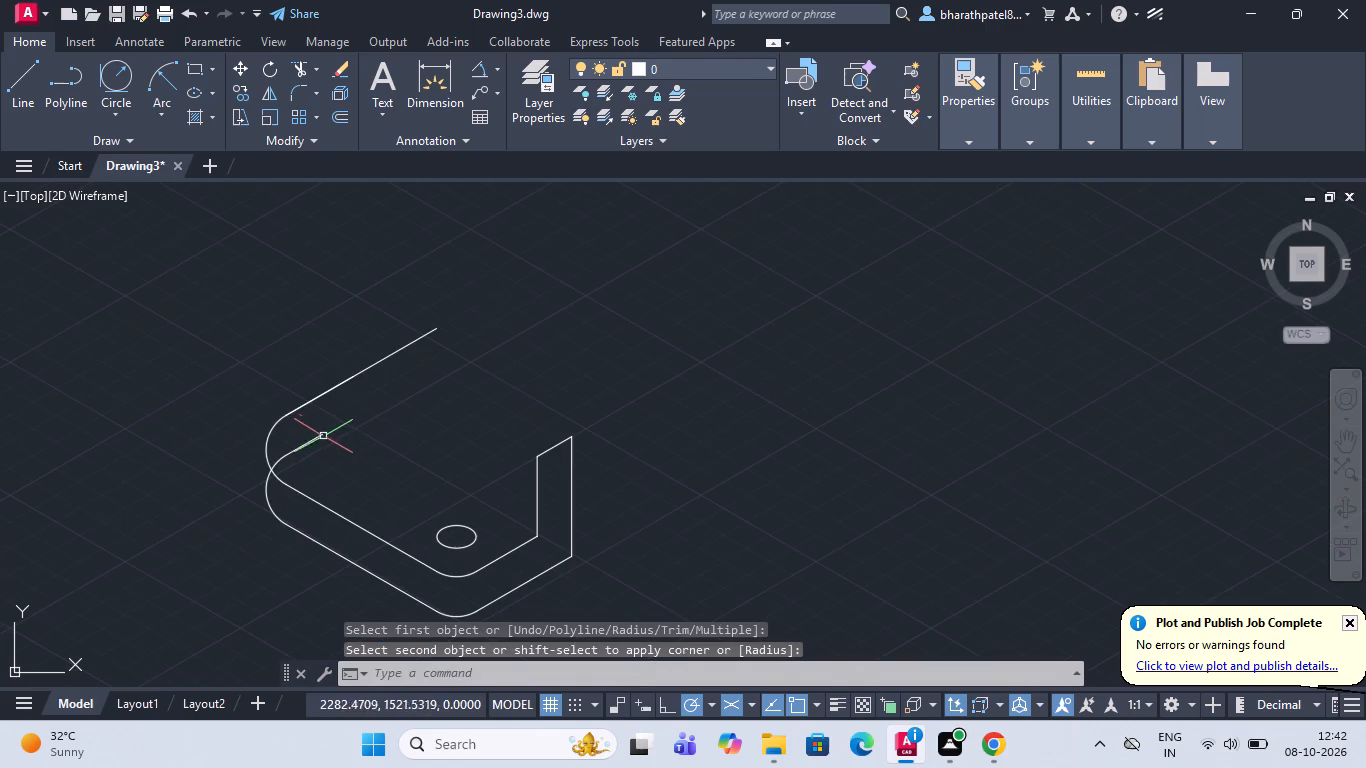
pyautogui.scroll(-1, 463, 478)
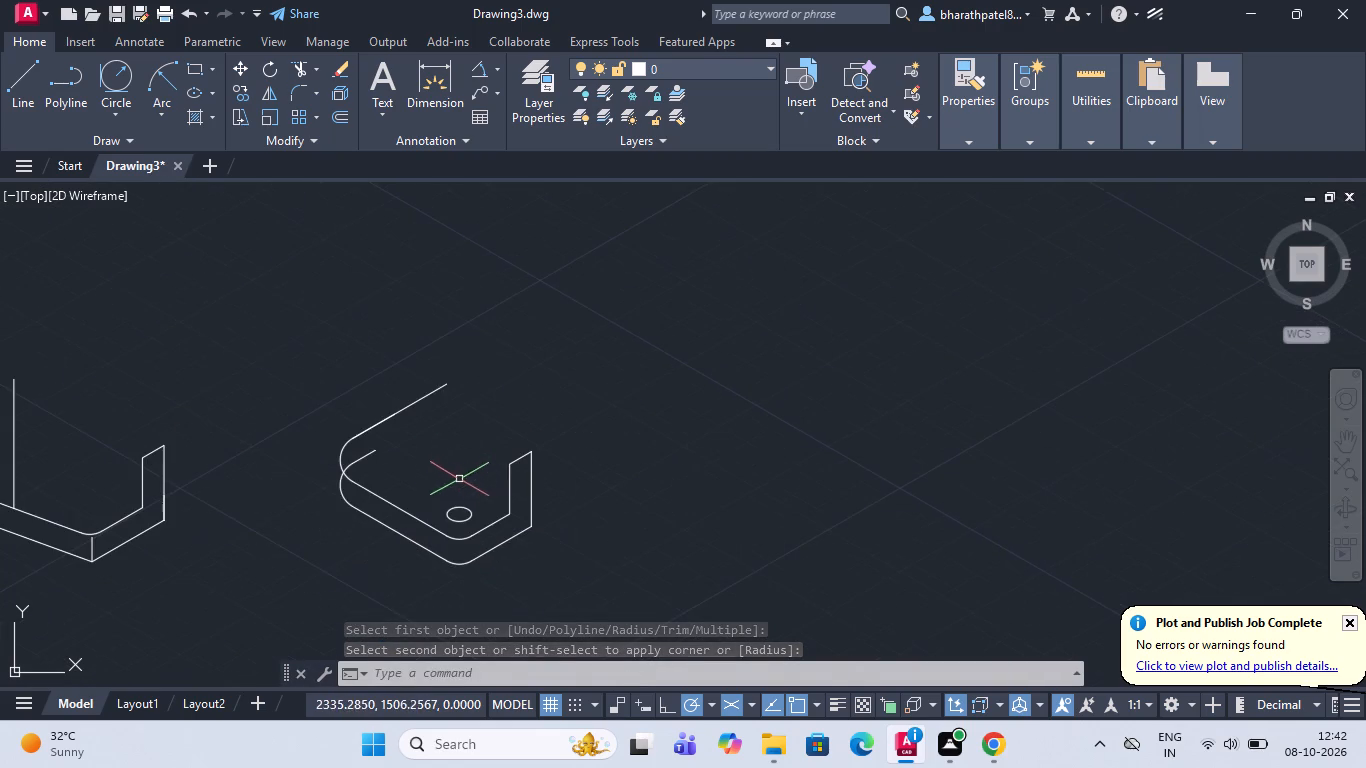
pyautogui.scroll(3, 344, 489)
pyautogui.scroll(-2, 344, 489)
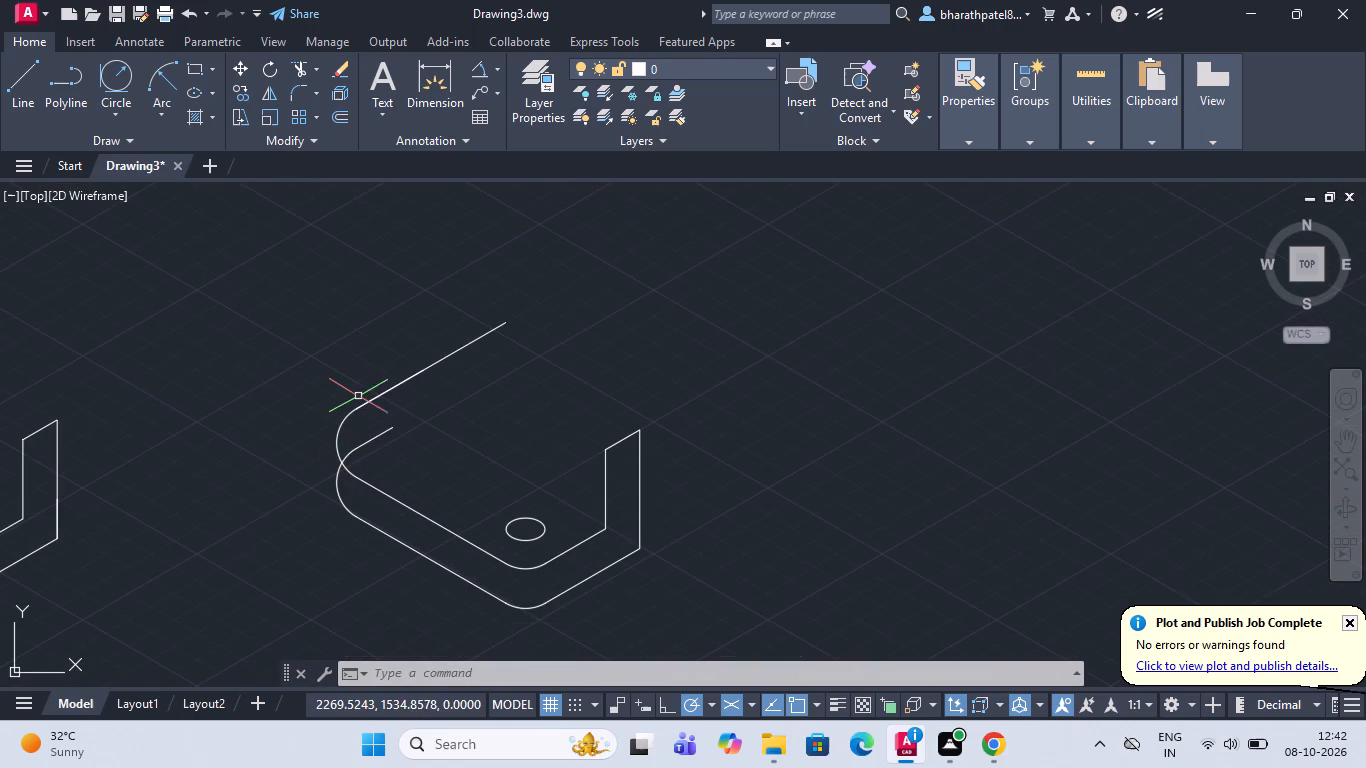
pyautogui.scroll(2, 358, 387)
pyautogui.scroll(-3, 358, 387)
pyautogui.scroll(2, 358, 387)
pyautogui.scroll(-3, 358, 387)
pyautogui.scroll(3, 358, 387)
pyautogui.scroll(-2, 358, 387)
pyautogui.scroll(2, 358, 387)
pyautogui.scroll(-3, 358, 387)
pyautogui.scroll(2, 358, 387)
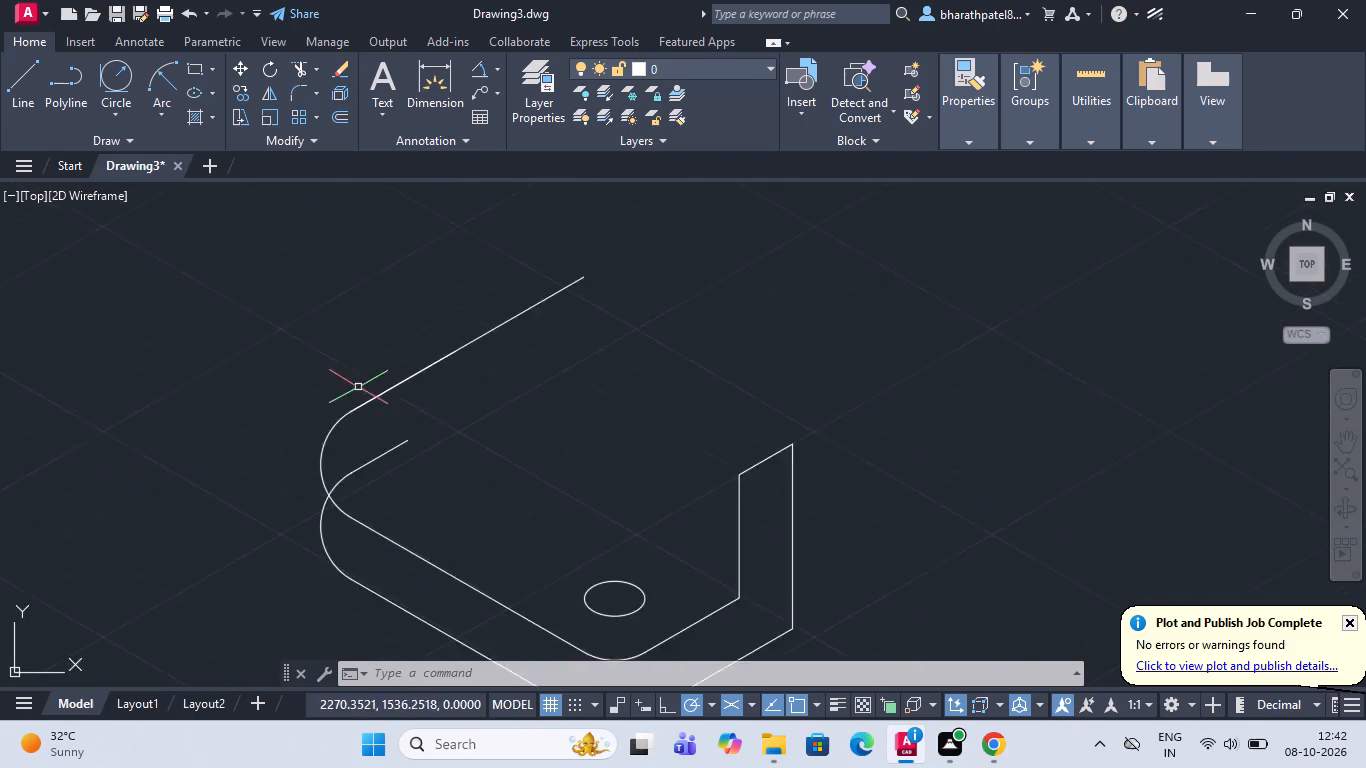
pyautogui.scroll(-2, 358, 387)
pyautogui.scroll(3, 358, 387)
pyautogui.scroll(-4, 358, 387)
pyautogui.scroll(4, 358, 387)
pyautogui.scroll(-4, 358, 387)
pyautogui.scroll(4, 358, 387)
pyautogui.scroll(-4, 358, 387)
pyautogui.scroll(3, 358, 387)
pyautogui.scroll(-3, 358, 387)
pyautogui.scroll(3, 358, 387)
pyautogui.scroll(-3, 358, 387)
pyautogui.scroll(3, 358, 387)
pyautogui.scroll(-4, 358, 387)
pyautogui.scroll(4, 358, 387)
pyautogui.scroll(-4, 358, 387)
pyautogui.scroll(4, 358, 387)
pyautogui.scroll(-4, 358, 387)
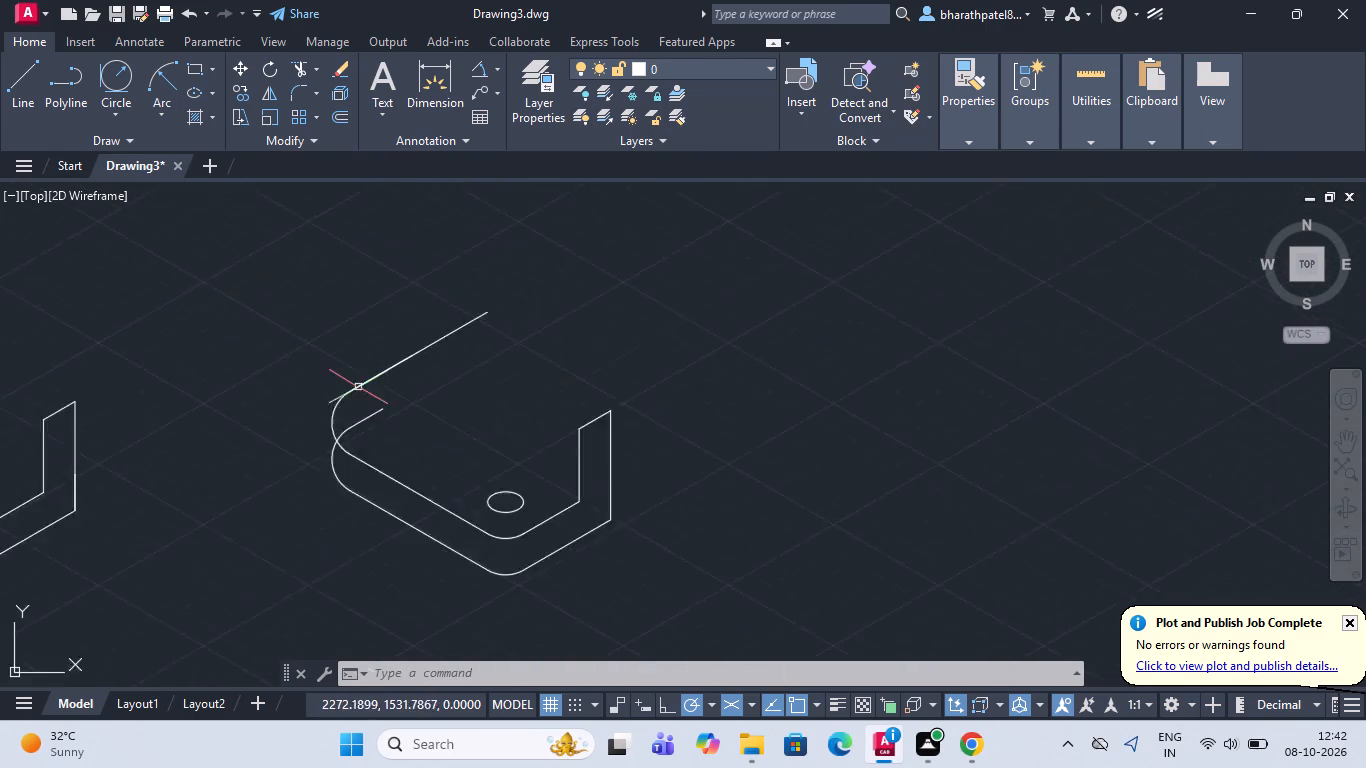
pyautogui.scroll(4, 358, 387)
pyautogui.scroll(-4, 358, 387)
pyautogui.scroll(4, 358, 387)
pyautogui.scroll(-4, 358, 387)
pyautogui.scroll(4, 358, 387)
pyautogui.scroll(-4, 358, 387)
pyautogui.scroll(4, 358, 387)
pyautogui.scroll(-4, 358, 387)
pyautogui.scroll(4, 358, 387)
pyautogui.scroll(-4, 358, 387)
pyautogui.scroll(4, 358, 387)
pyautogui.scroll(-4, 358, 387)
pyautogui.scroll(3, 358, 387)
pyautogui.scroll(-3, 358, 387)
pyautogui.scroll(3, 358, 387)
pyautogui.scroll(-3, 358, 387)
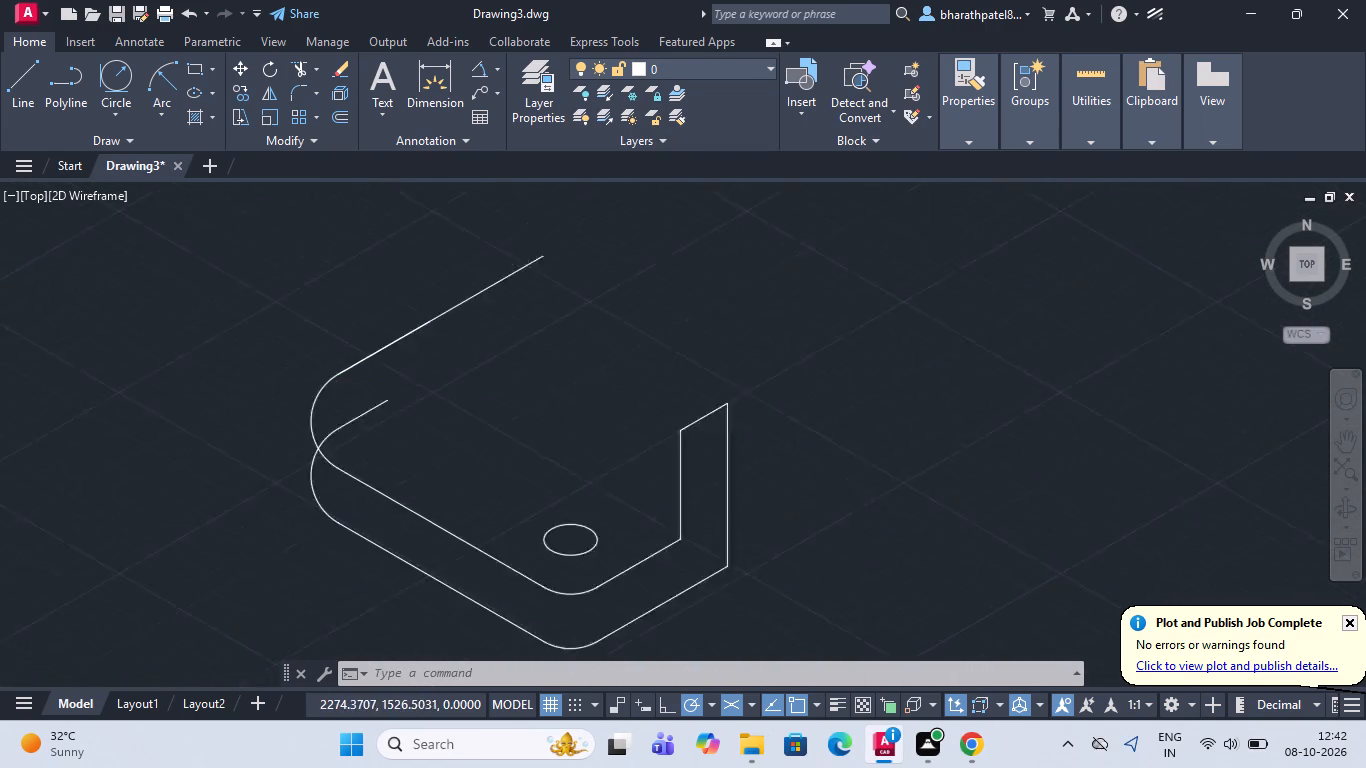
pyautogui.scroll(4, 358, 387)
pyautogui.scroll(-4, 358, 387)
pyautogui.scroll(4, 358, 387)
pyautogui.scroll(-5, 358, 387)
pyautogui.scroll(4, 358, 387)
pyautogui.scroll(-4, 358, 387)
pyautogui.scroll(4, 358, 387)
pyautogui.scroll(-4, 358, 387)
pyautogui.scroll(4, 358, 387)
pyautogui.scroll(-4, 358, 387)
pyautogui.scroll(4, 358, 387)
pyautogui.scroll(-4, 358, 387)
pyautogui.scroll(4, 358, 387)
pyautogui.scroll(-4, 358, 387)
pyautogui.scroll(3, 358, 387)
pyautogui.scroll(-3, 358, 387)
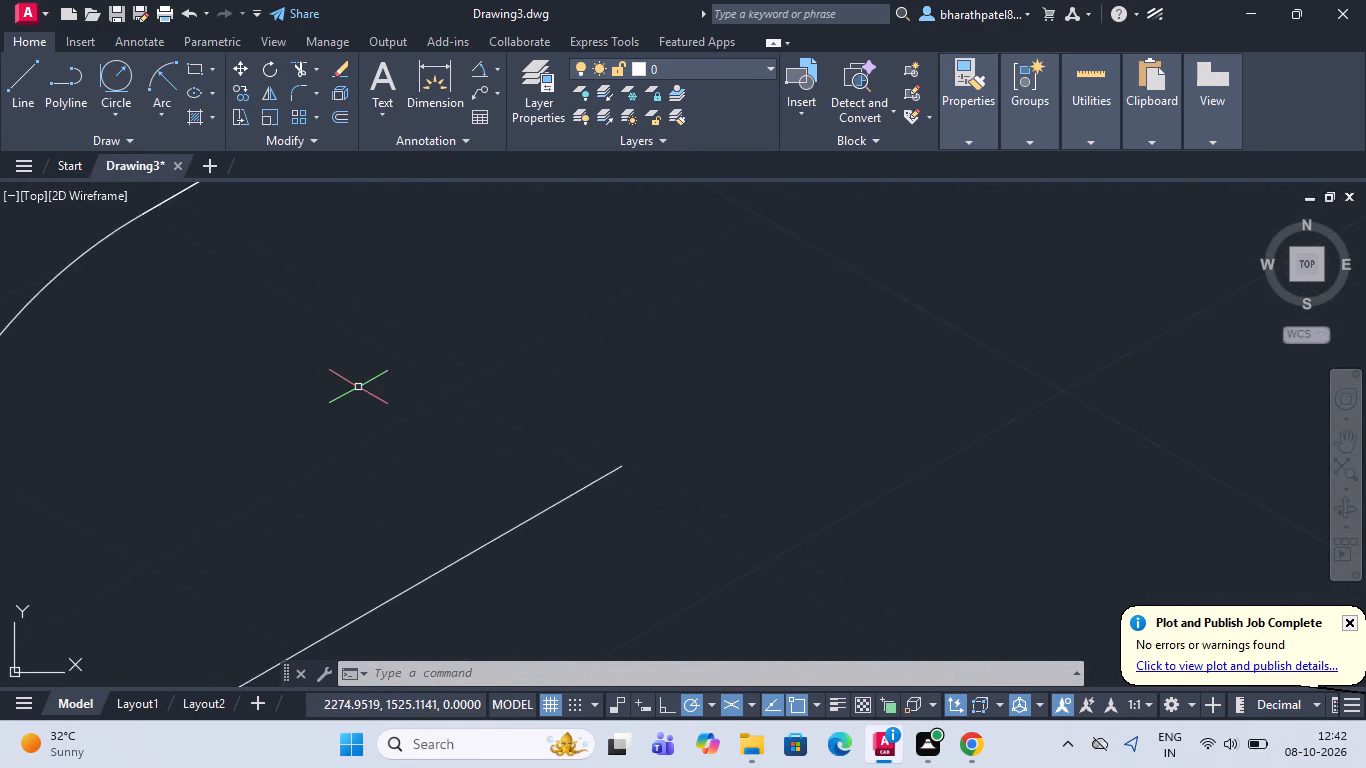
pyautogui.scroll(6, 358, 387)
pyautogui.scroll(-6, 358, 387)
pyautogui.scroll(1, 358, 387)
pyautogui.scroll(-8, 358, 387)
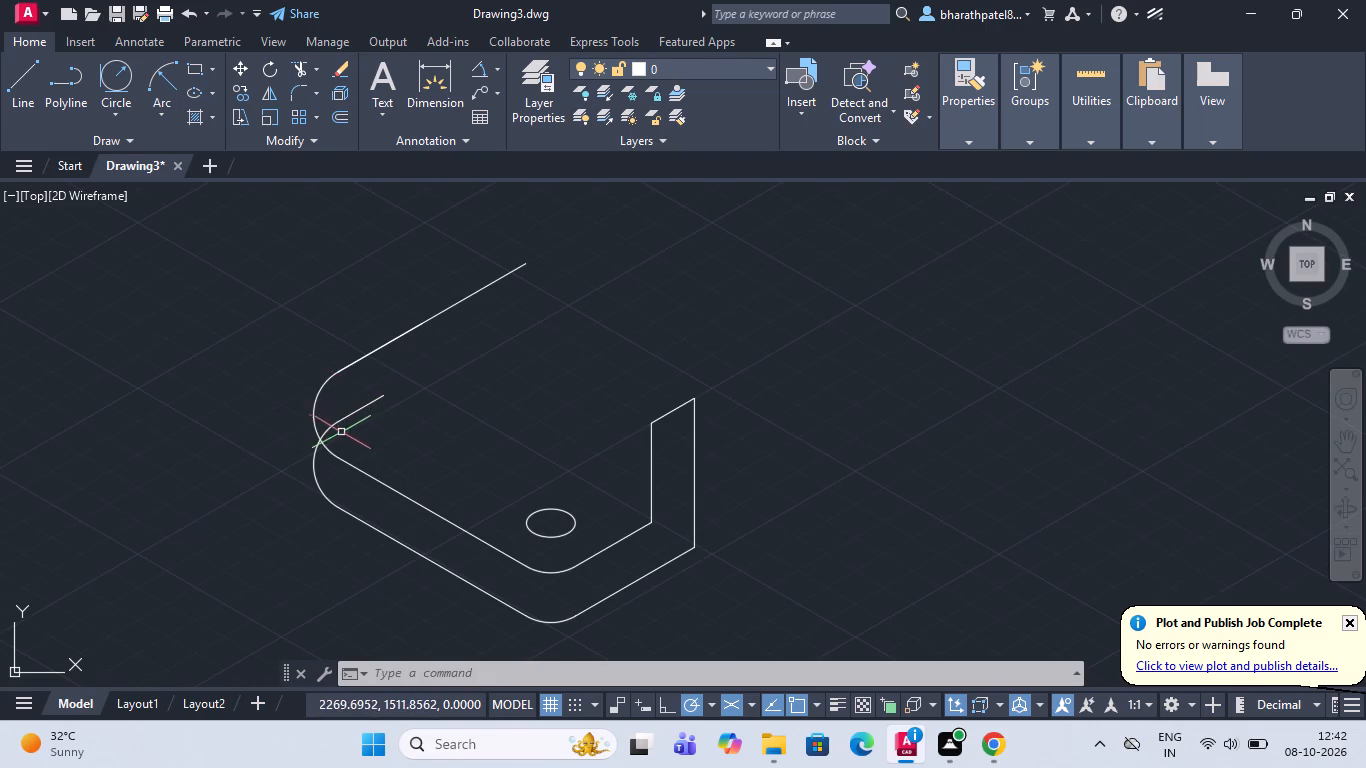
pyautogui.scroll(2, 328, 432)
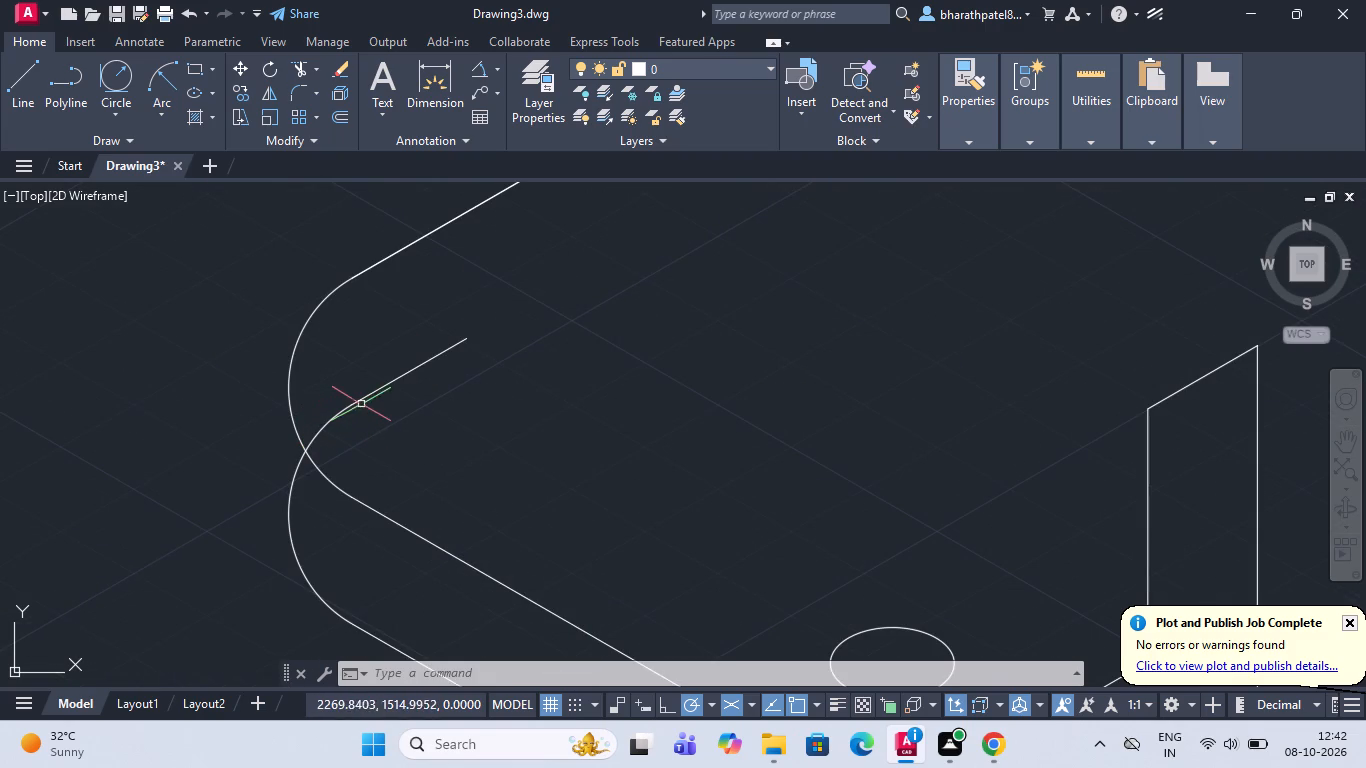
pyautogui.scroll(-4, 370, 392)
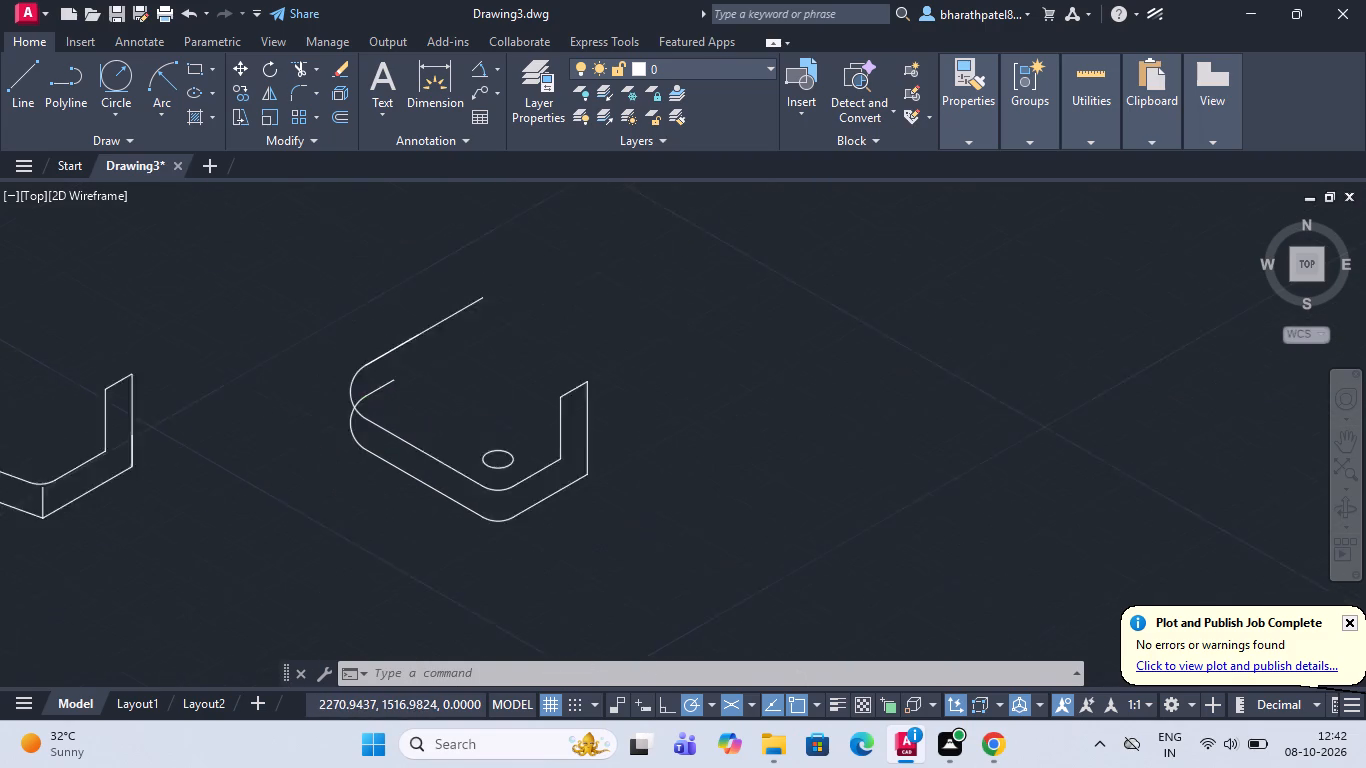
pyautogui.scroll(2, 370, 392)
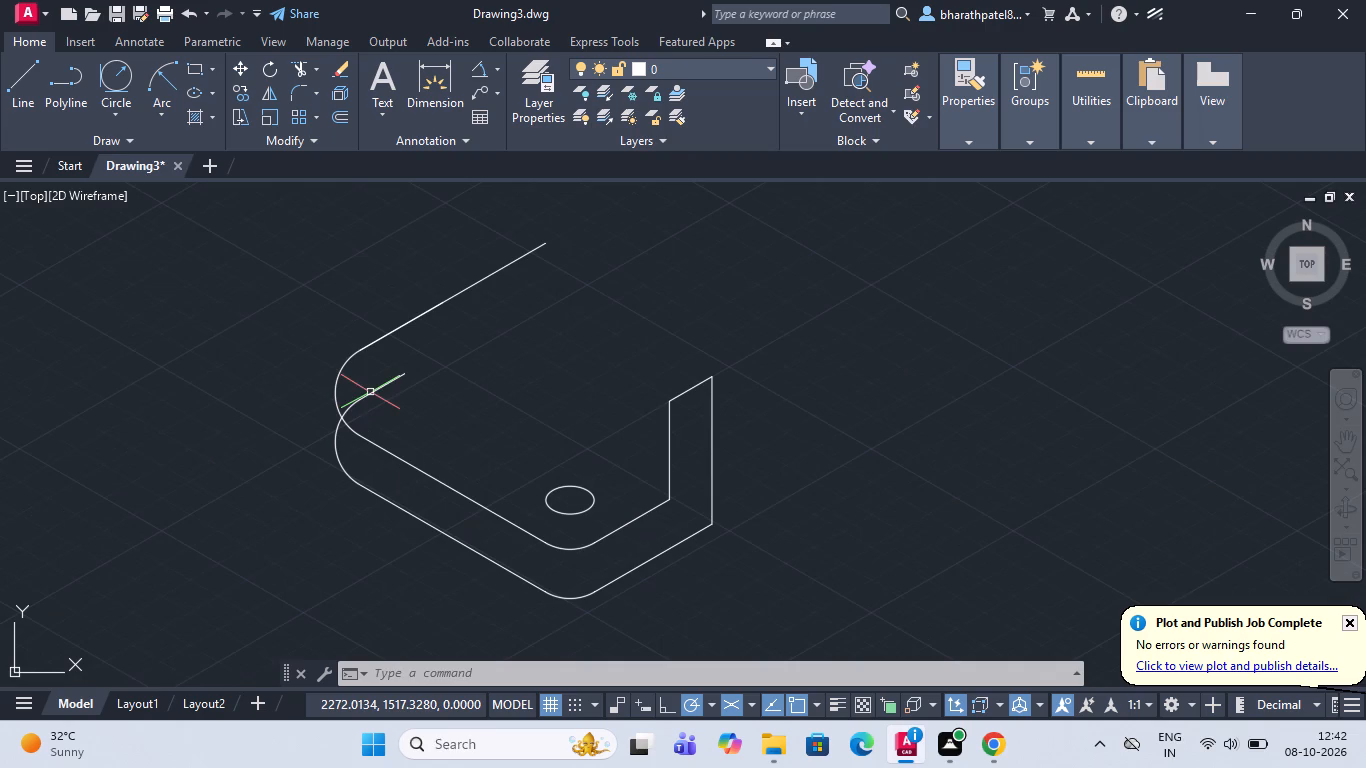
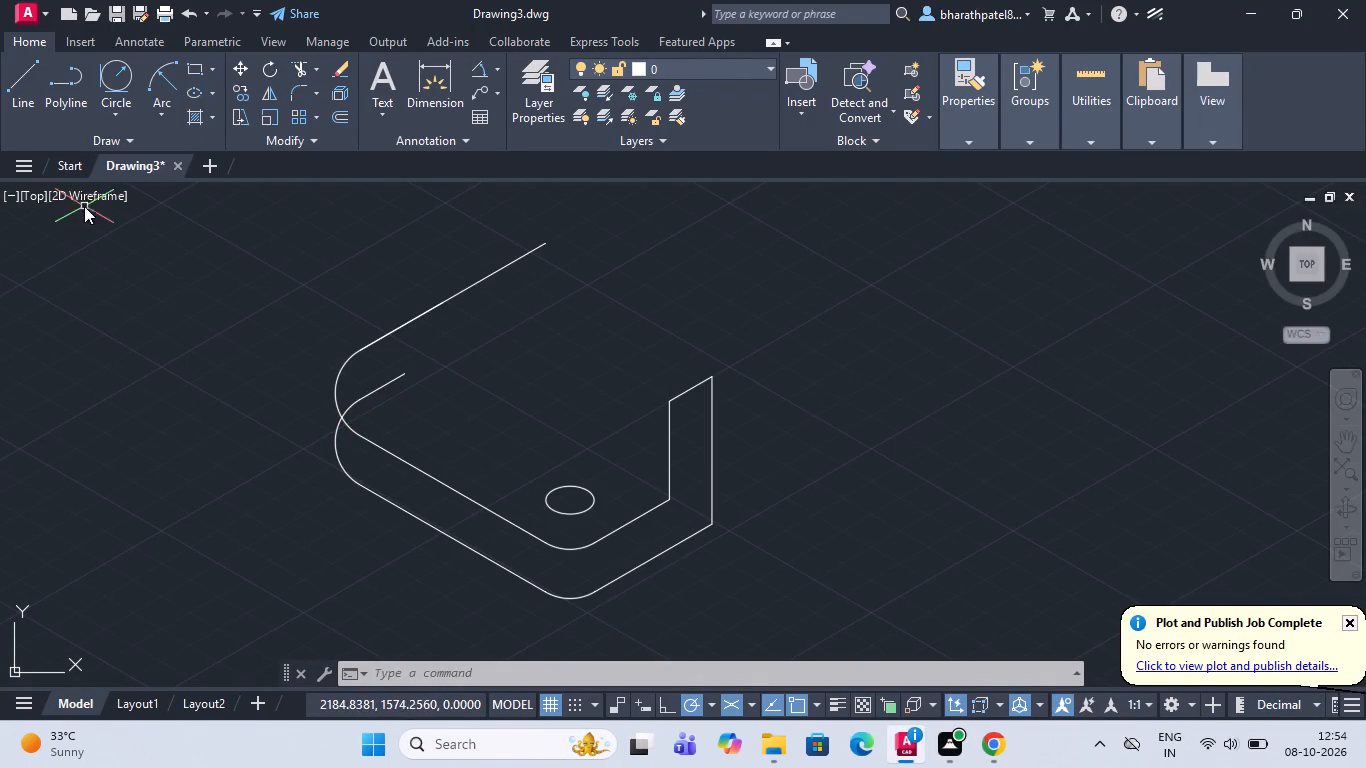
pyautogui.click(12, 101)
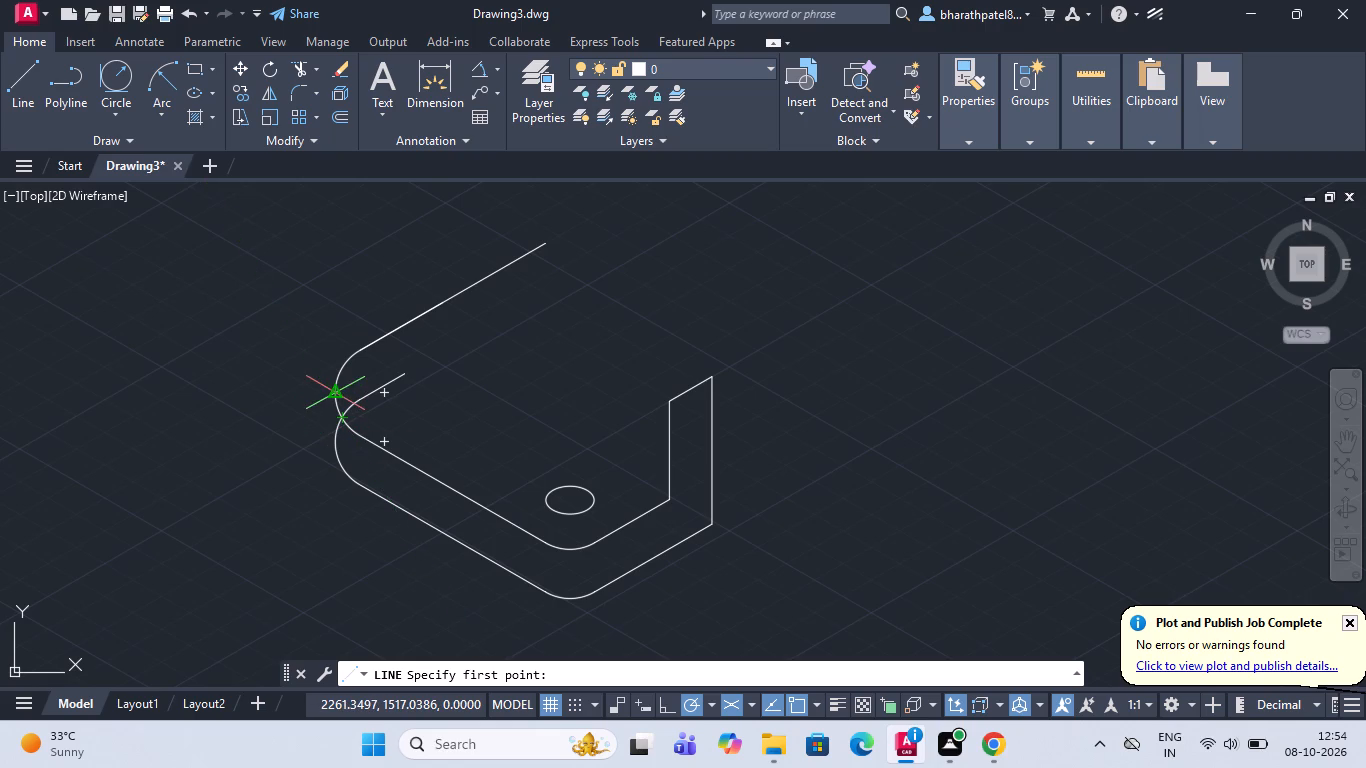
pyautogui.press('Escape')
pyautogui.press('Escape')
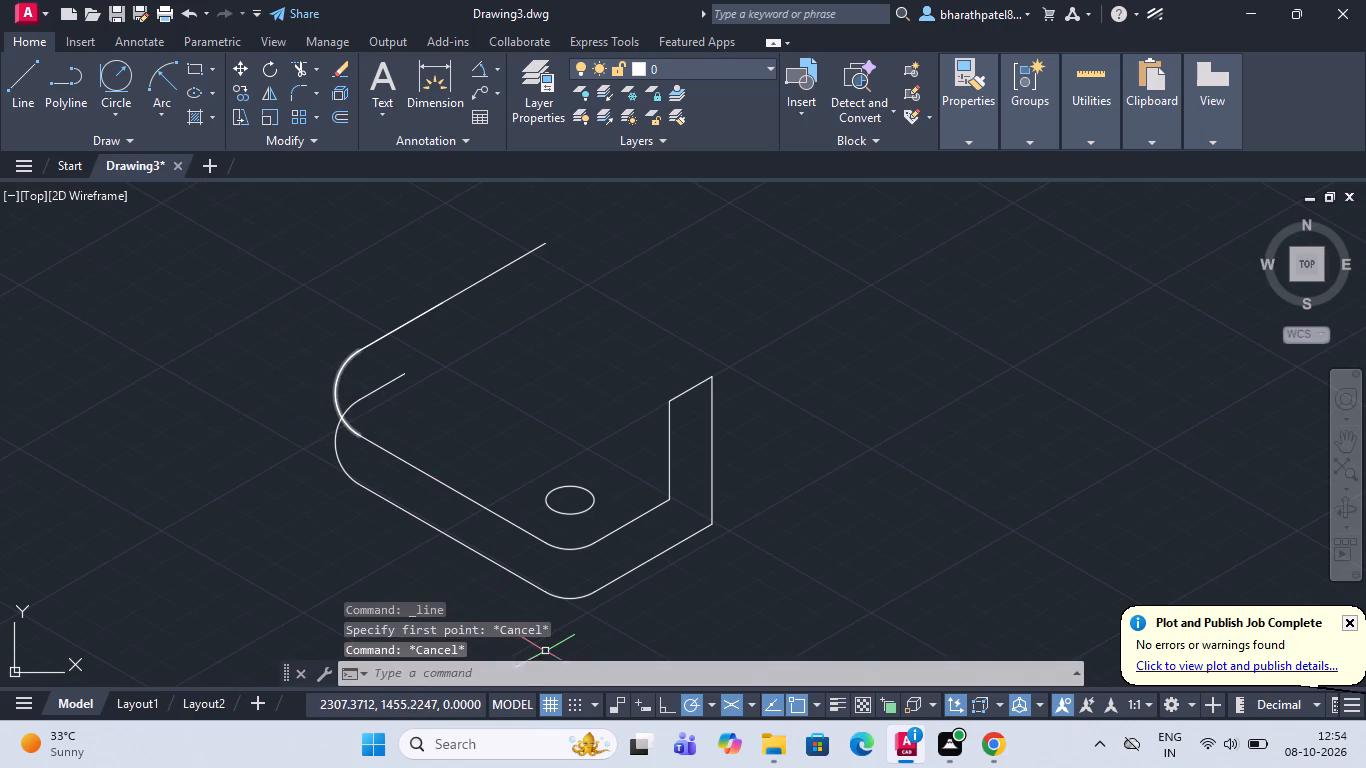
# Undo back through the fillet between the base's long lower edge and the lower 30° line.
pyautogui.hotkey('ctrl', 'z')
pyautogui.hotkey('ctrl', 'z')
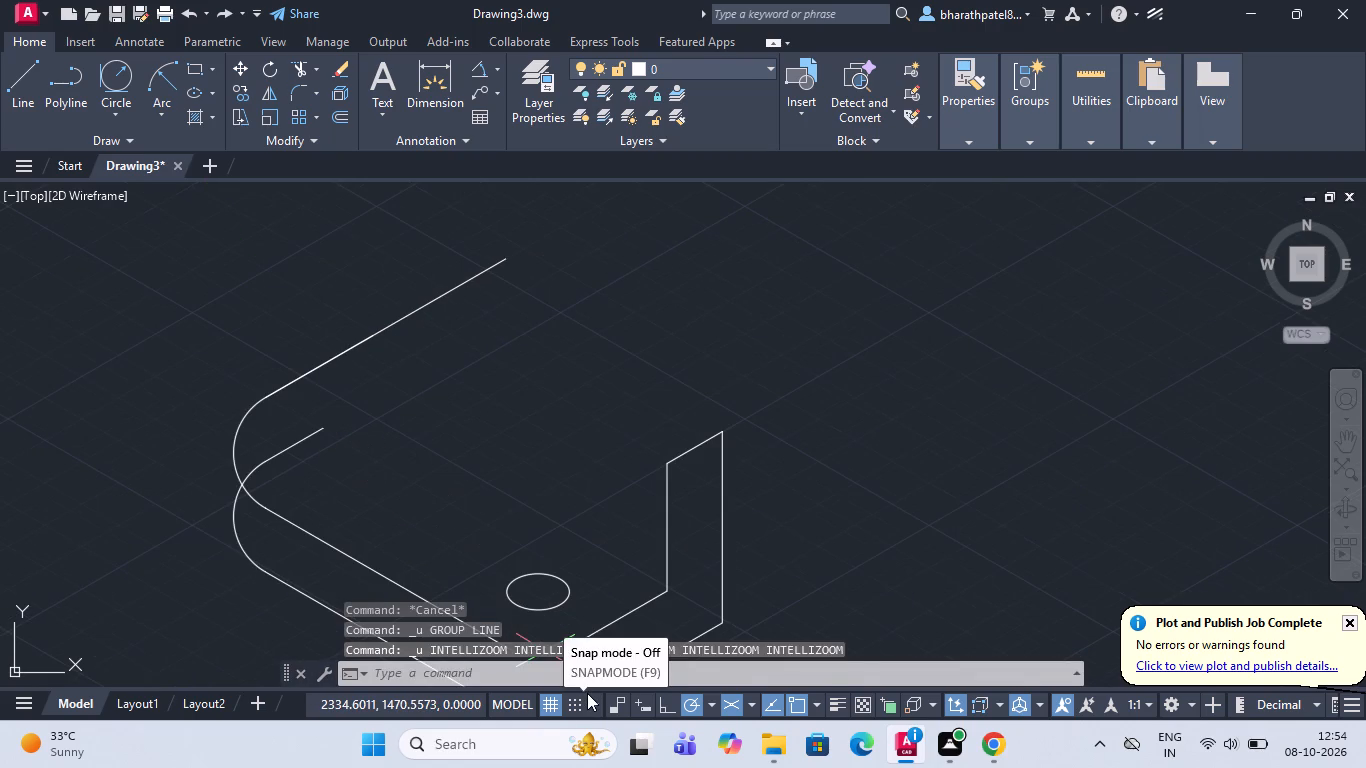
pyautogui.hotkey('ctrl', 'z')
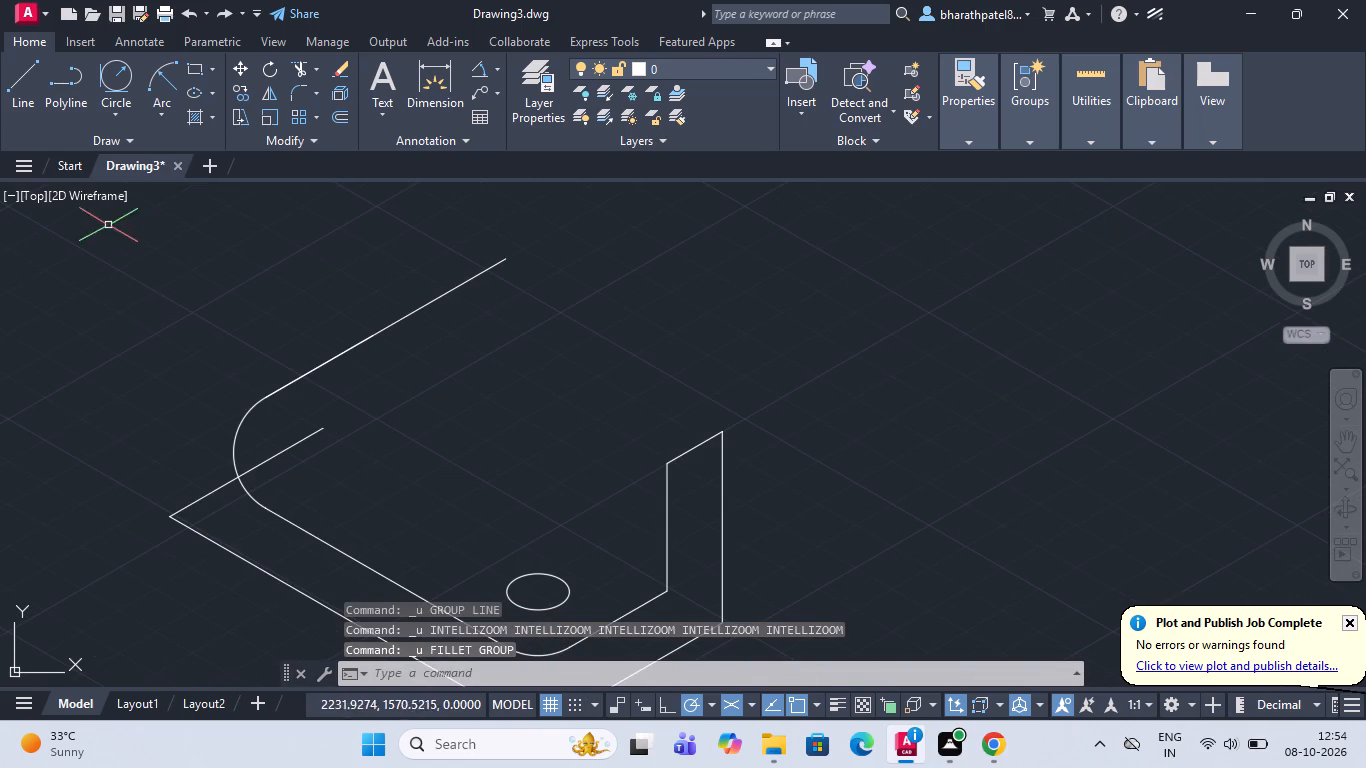
# Draw a vertical line about 33 units long down from the outermost point of the base's upper outer fillet, past the lower edge.
pyautogui.click(13, 84)
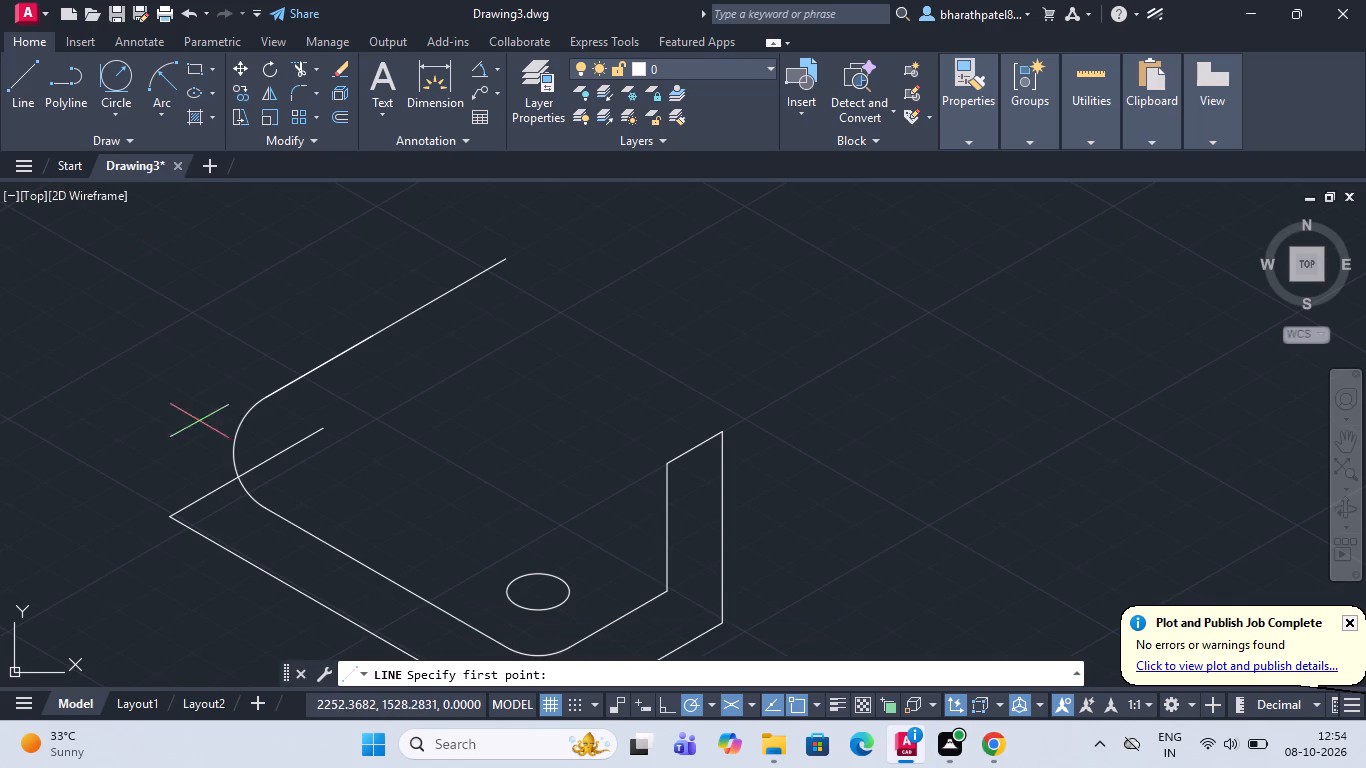
pyautogui.scroll(-2, 224, 465)
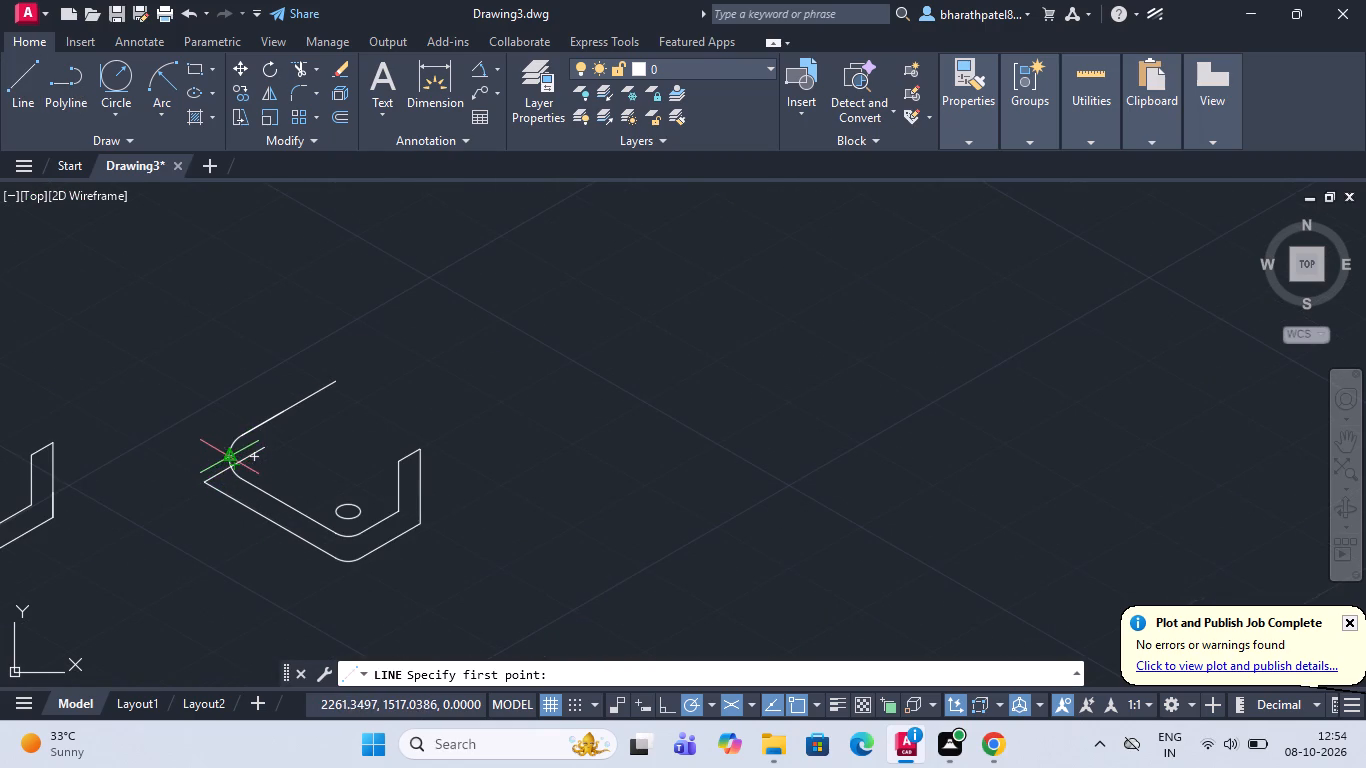
pyautogui.click(223, 459)
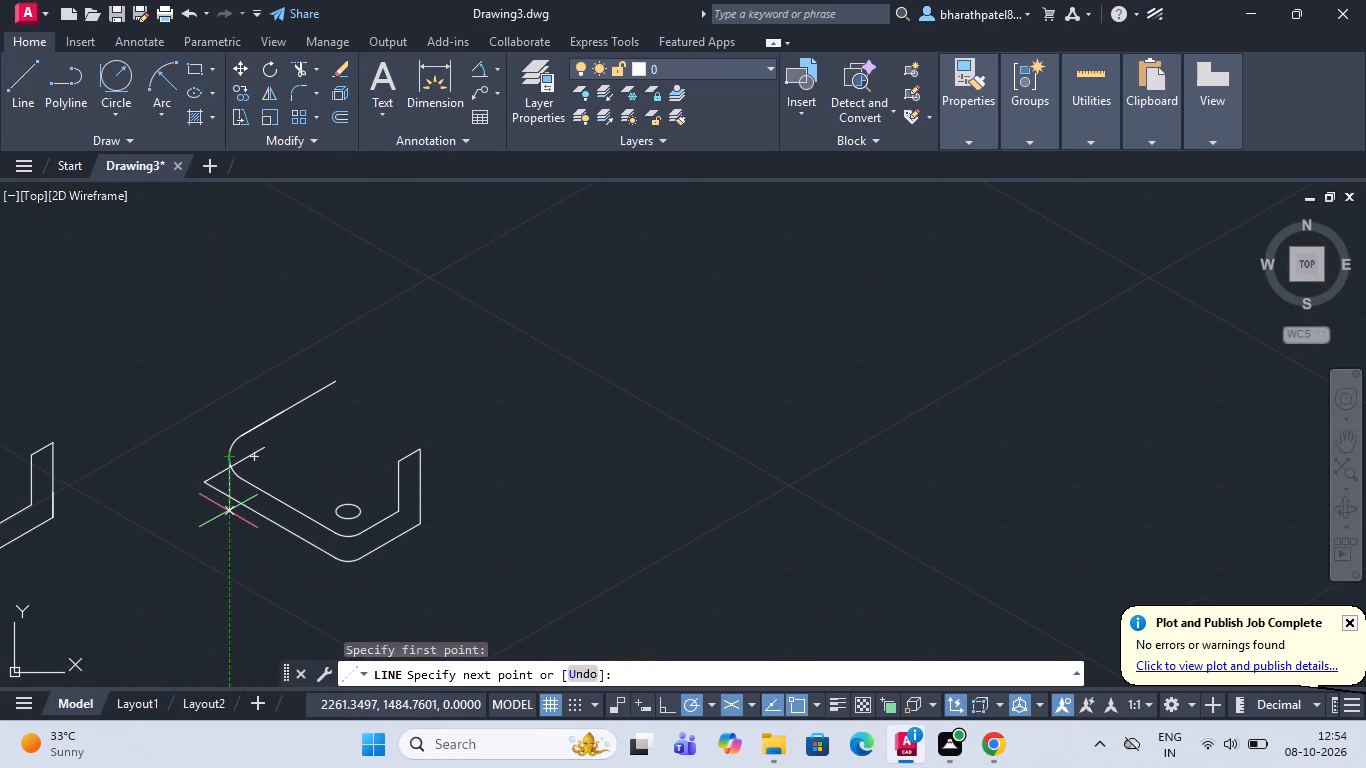
pyautogui.click(229, 512)
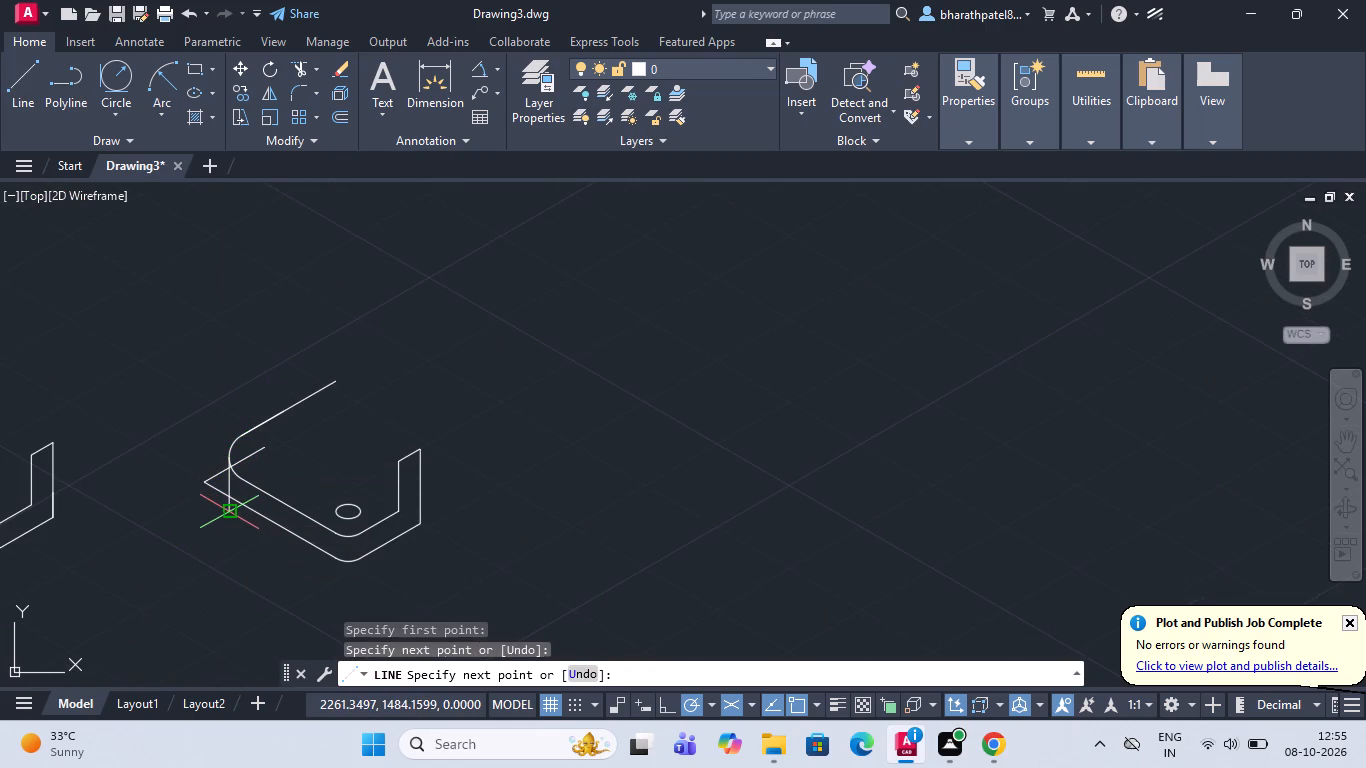
pyautogui.press('Escape')
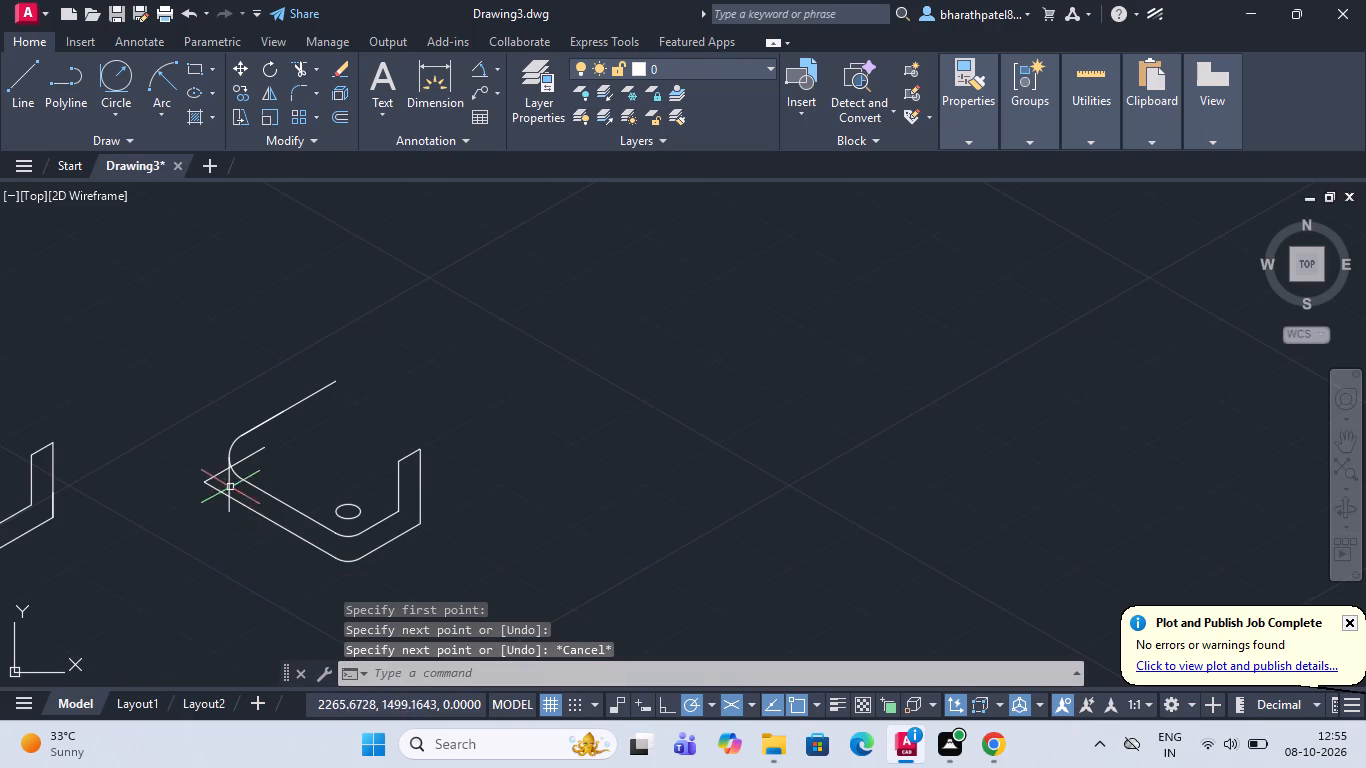
# Fillet the corner between the base's long lower edge and the lower 30° line, using the current fillet radius.
pyautogui.scroll(3, 220, 490)
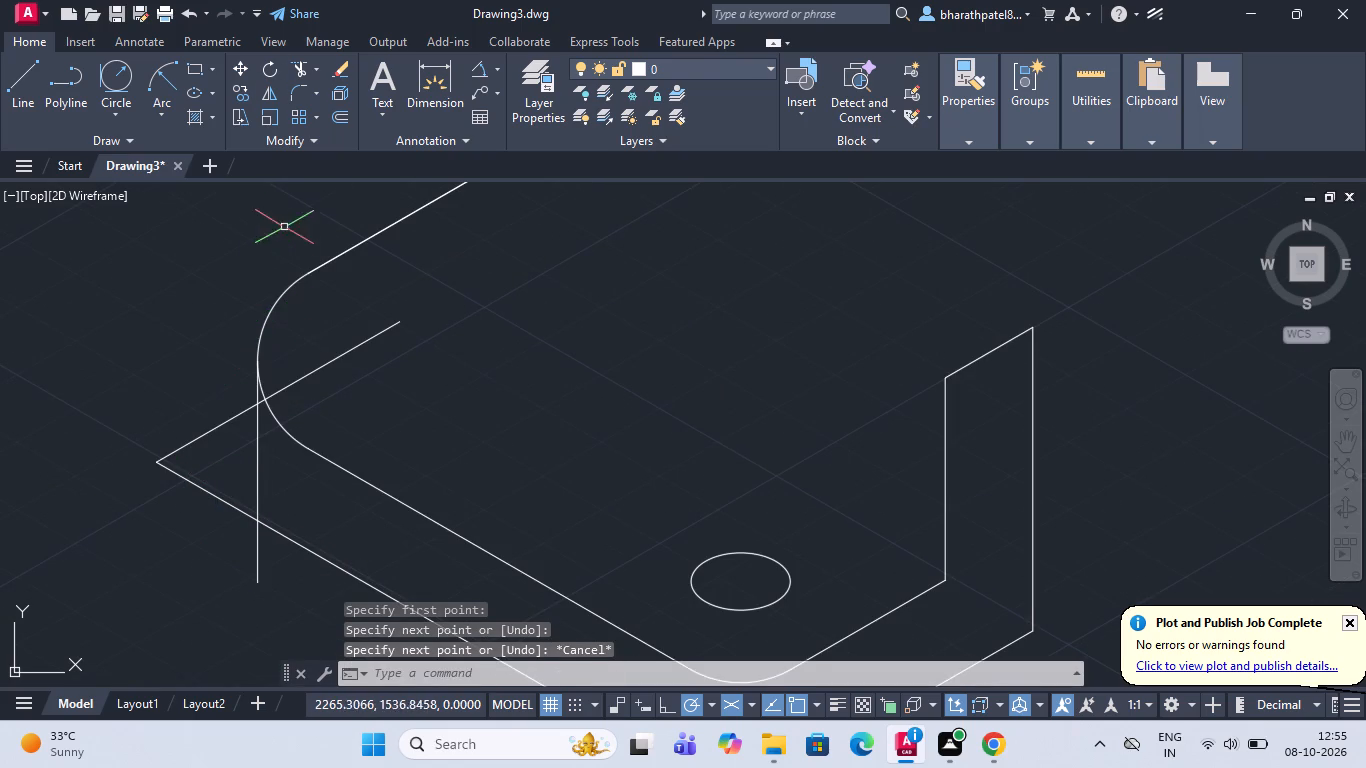
pyautogui.click(298, 97)
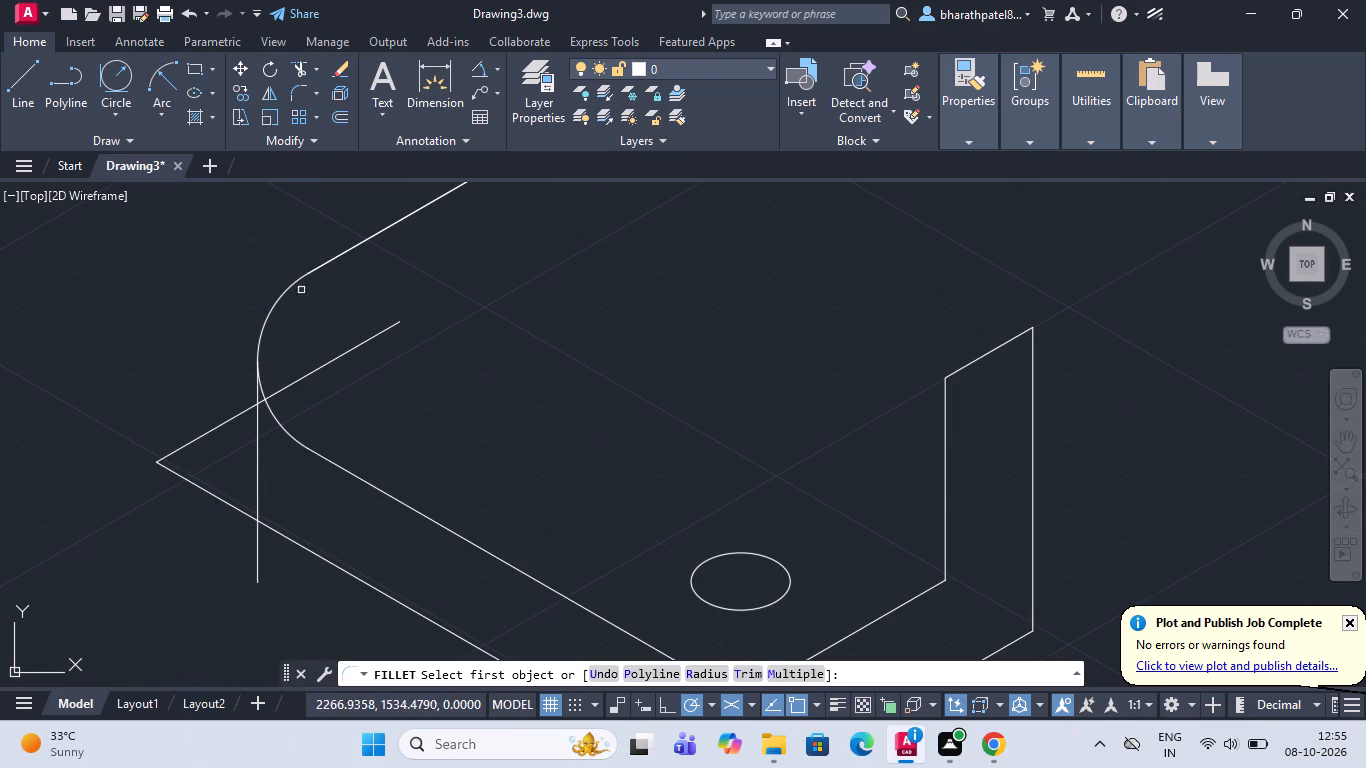
pyautogui.click(229, 505)
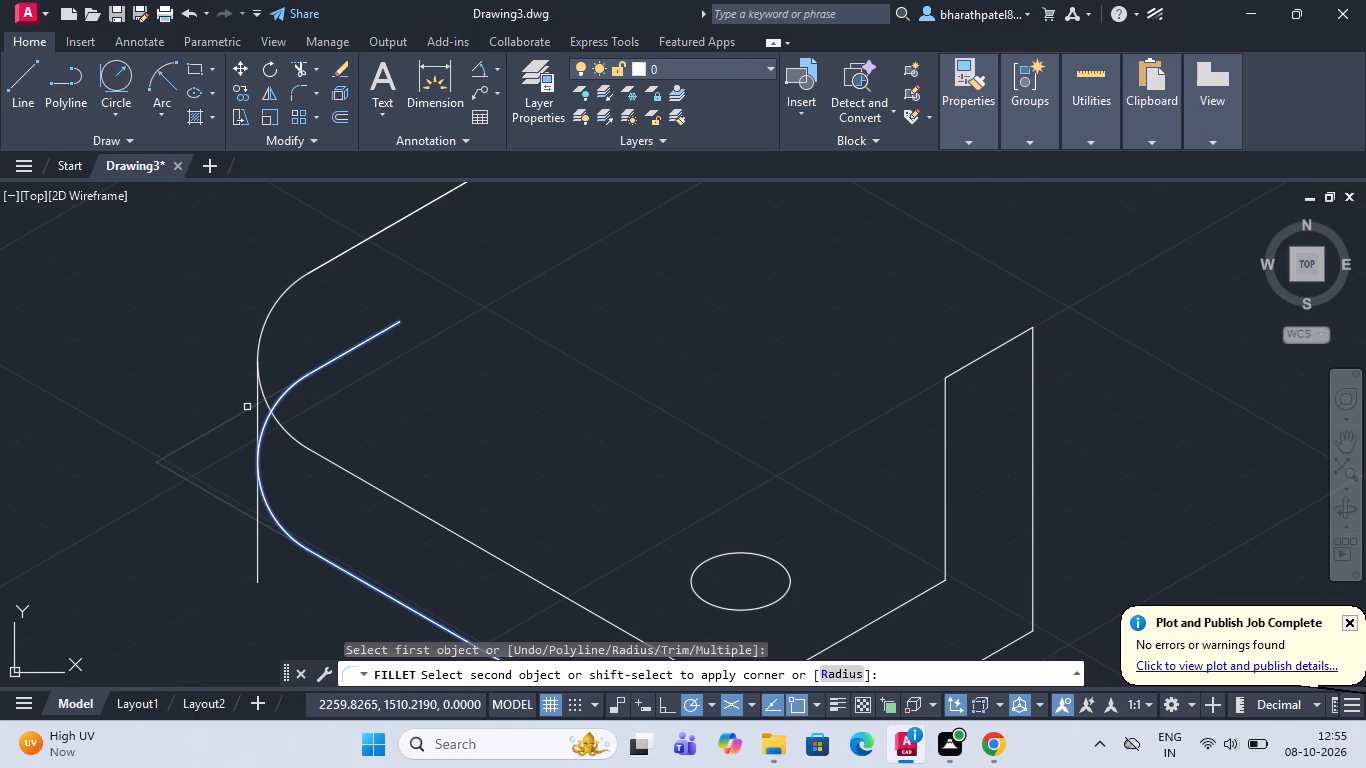
pyautogui.click(247, 407)
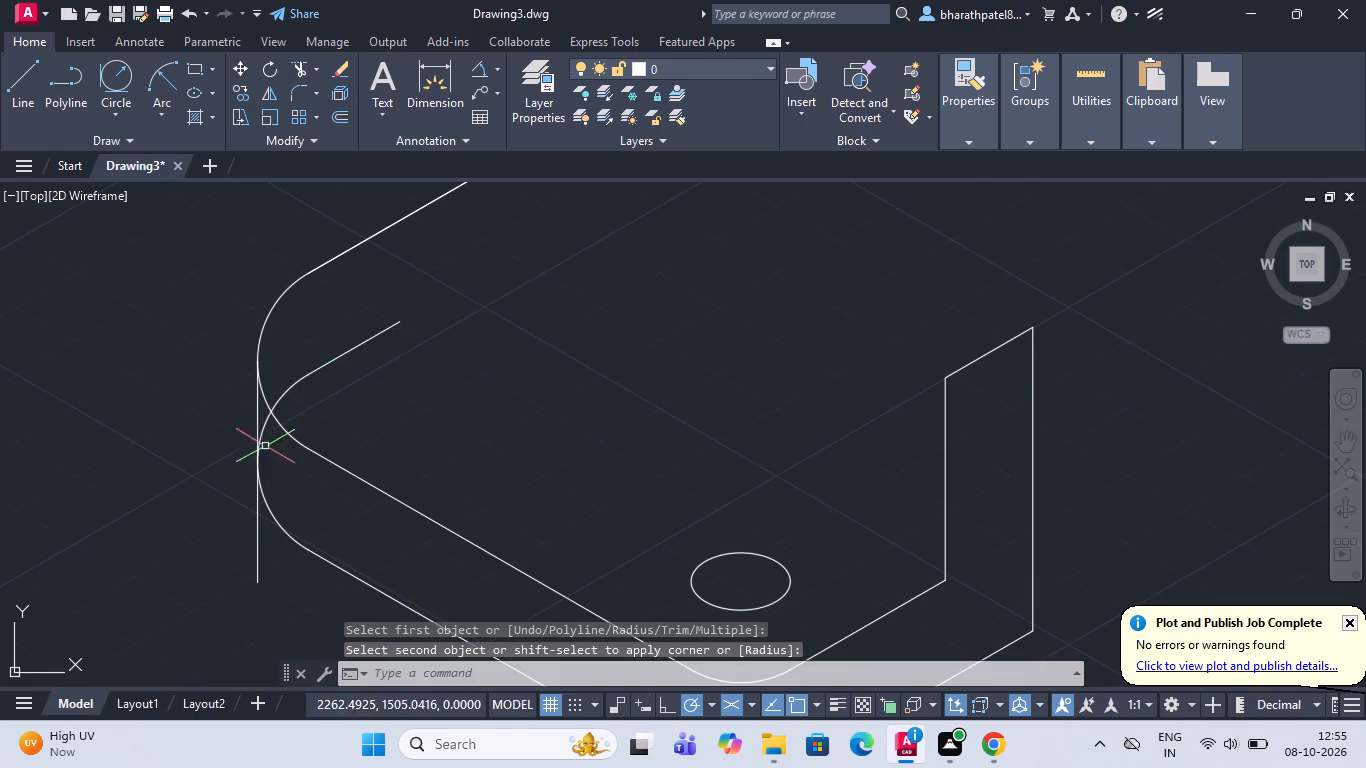
# Trim away the hidden part of the lower fillet arc, the short lower 30° line and the vertical line's excess below the arc.
pyautogui.click(299, 70)
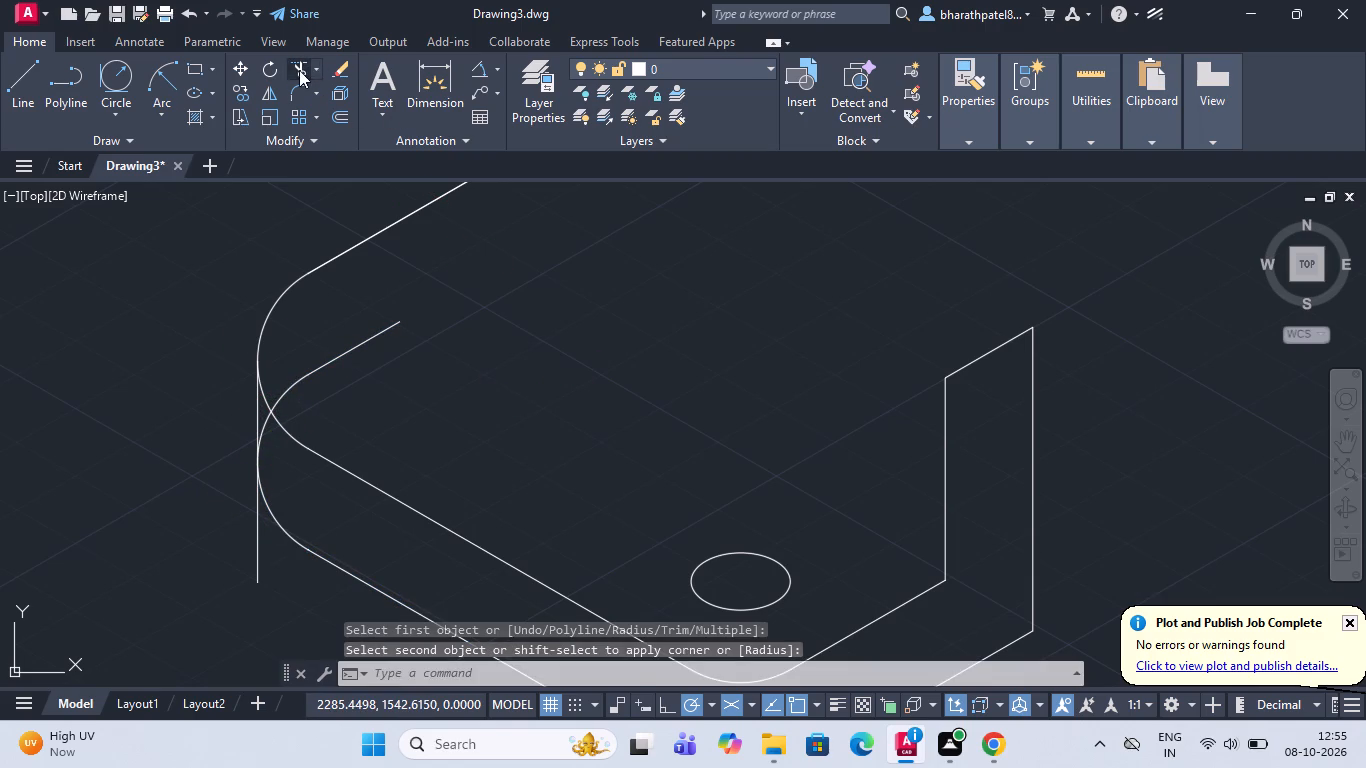
pyautogui.click(263, 425)
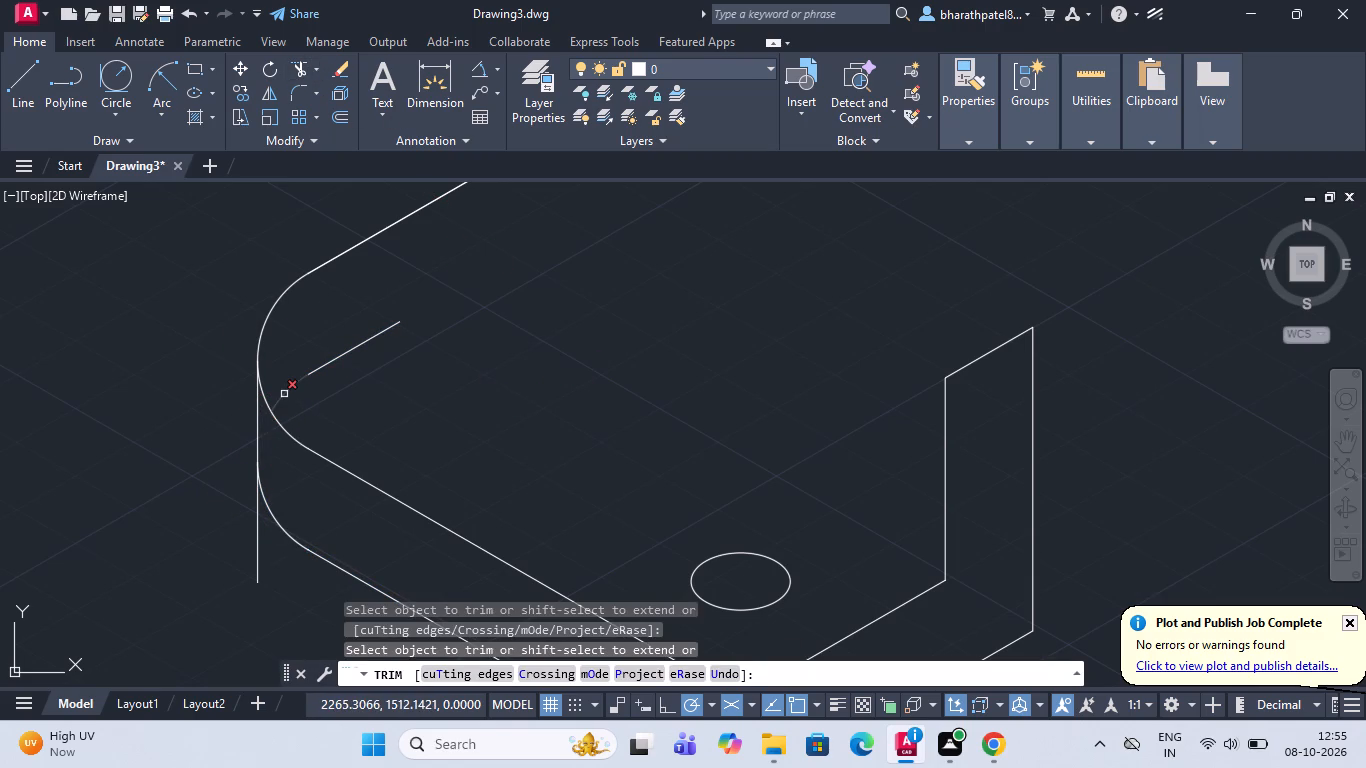
pyautogui.click(284, 394)
pyautogui.click(345, 349)
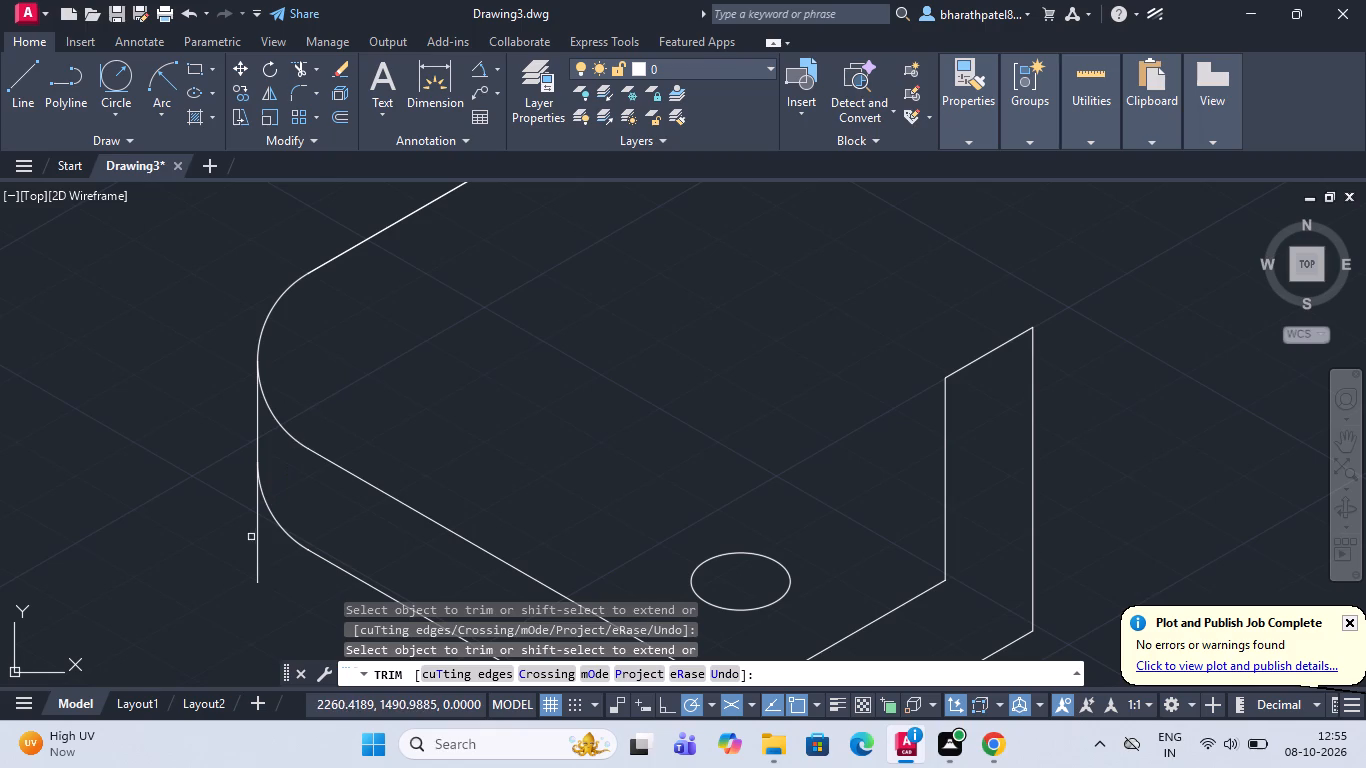
pyautogui.click(261, 520)
pyautogui.click(251, 521)
# Examine the redrawn base and its trimmed outer corner beside the first attempt, and finish trimming.
pyautogui.scroll(-3, 251, 521)
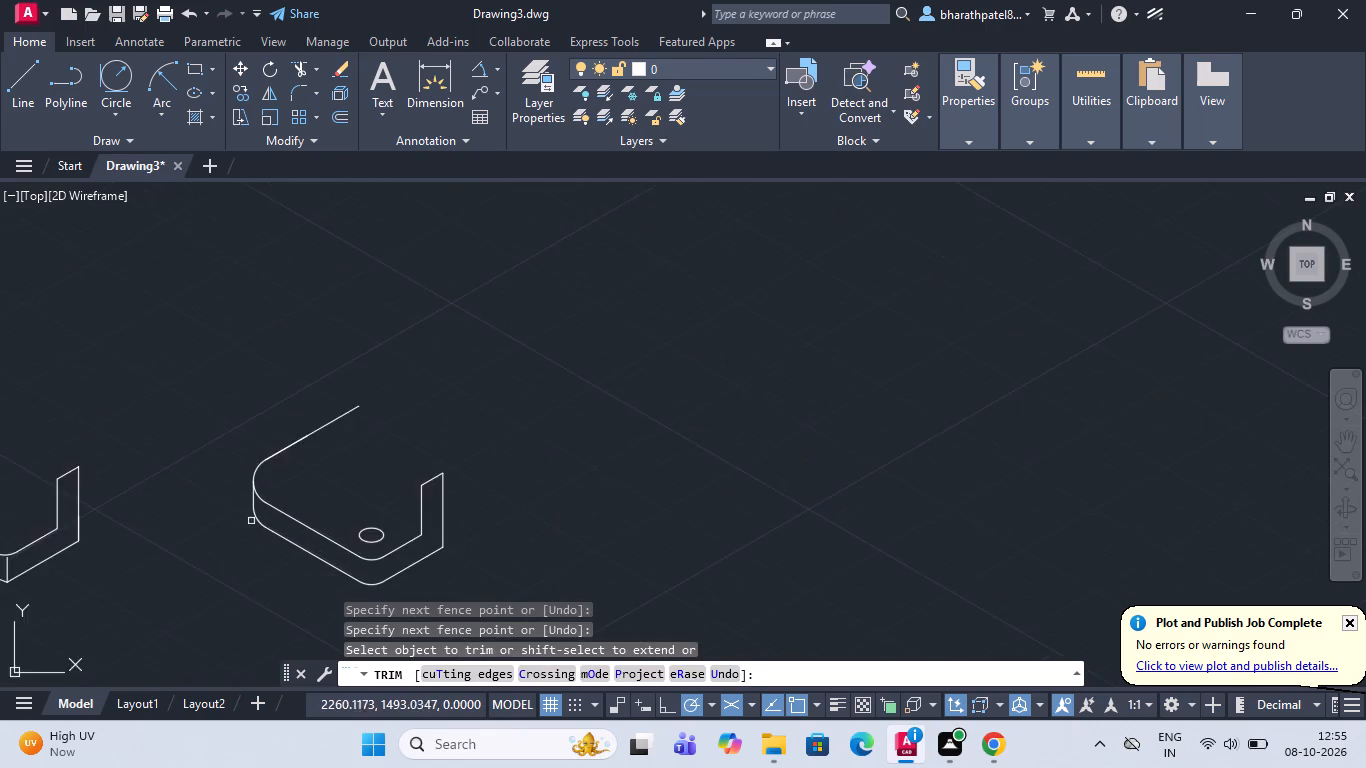
pyautogui.scroll(-1, 250, 521)
pyautogui.scroll(-1, 476, 409)
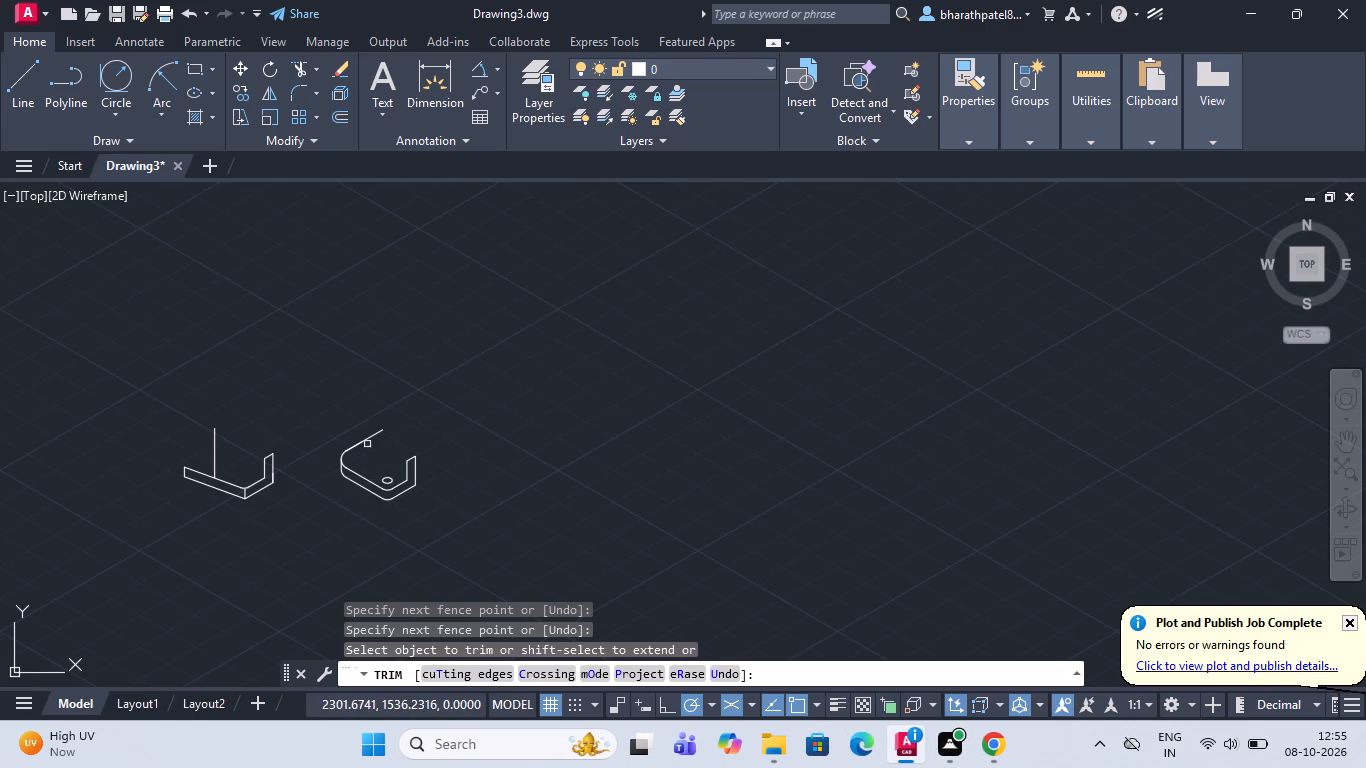
pyautogui.scroll(2, 367, 444)
pyautogui.scroll(-5, 367, 444)
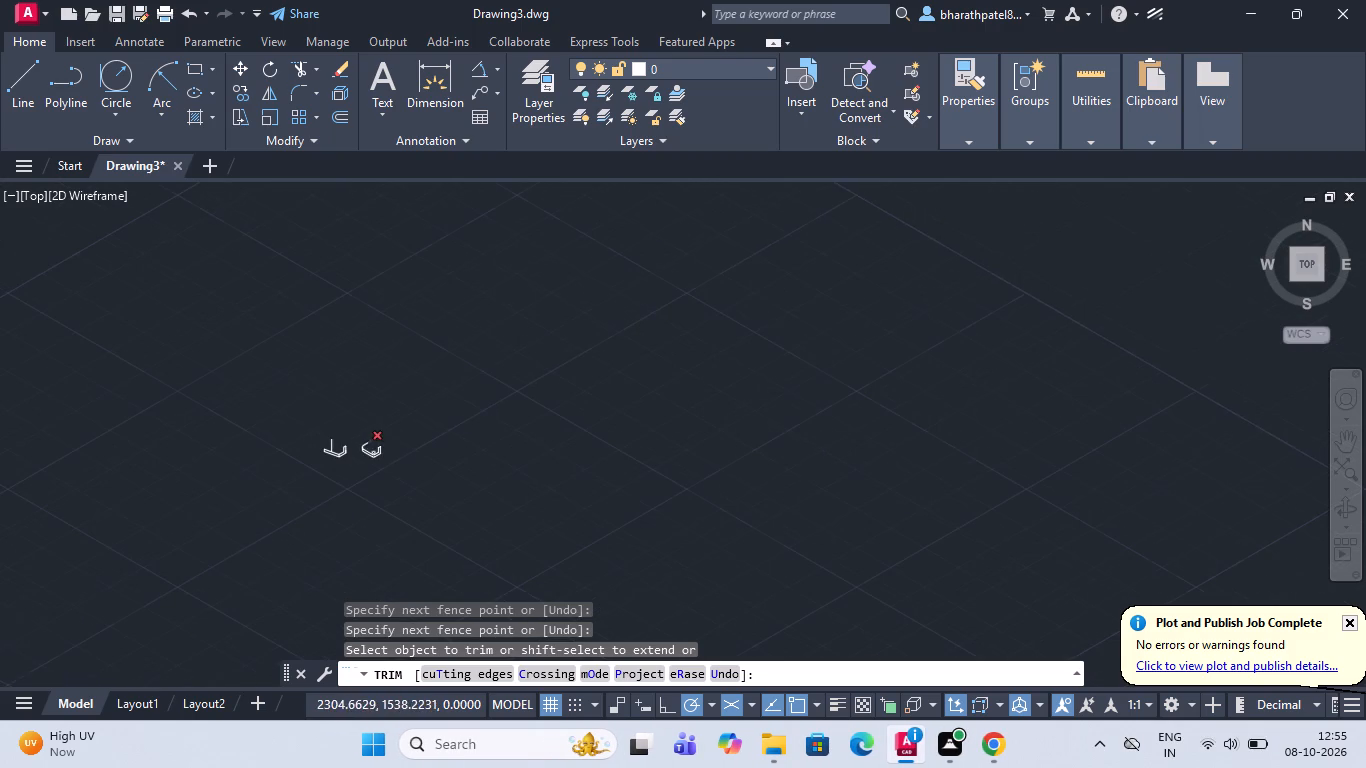
pyautogui.scroll(4, 373, 454)
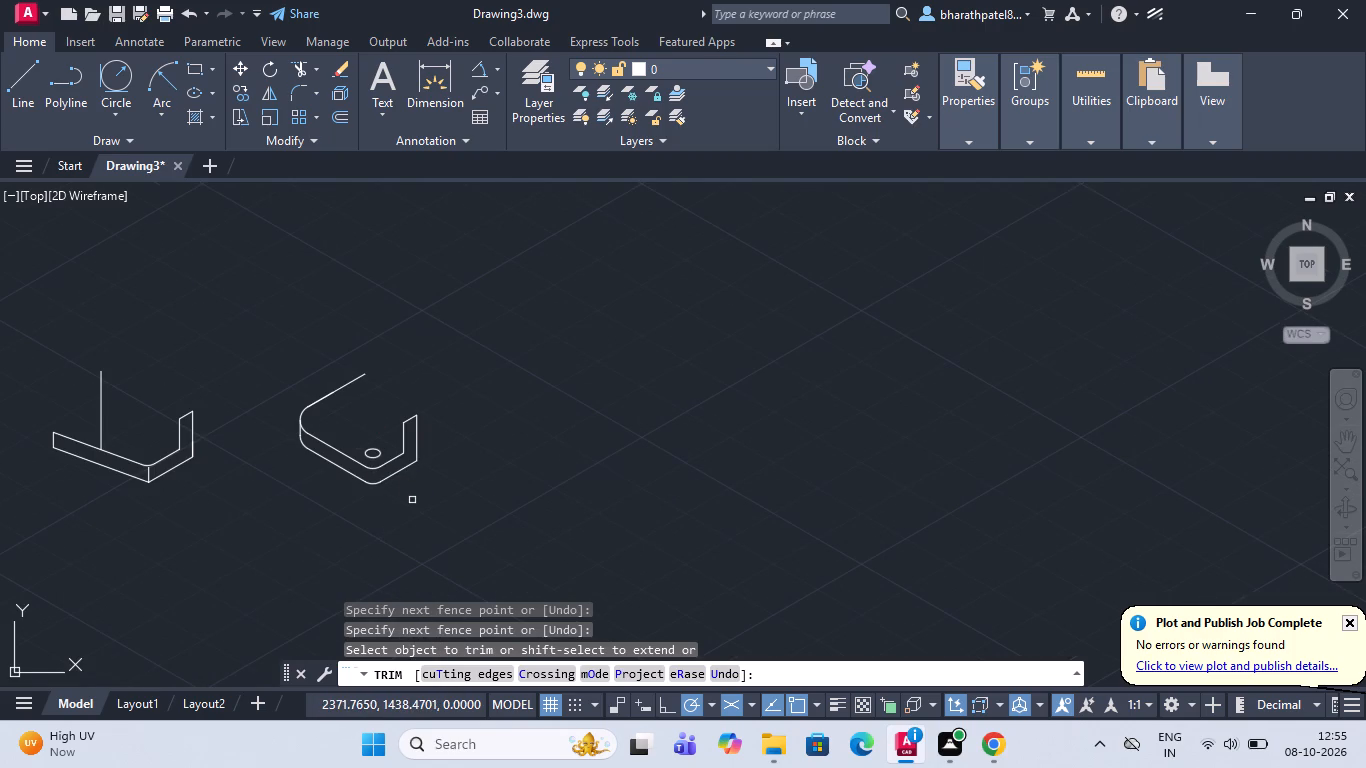
pyautogui.scroll(2, 412, 500)
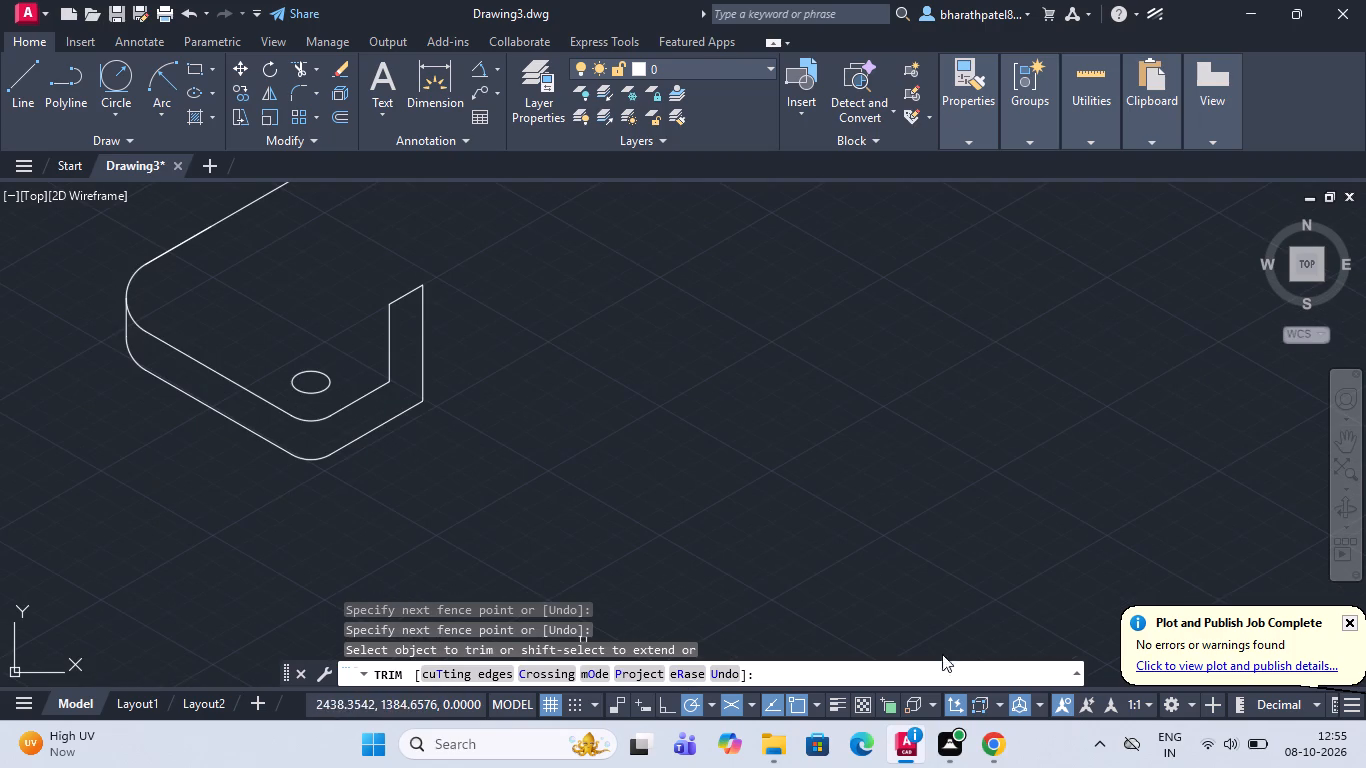
pyautogui.scroll(-2, 690, 450)
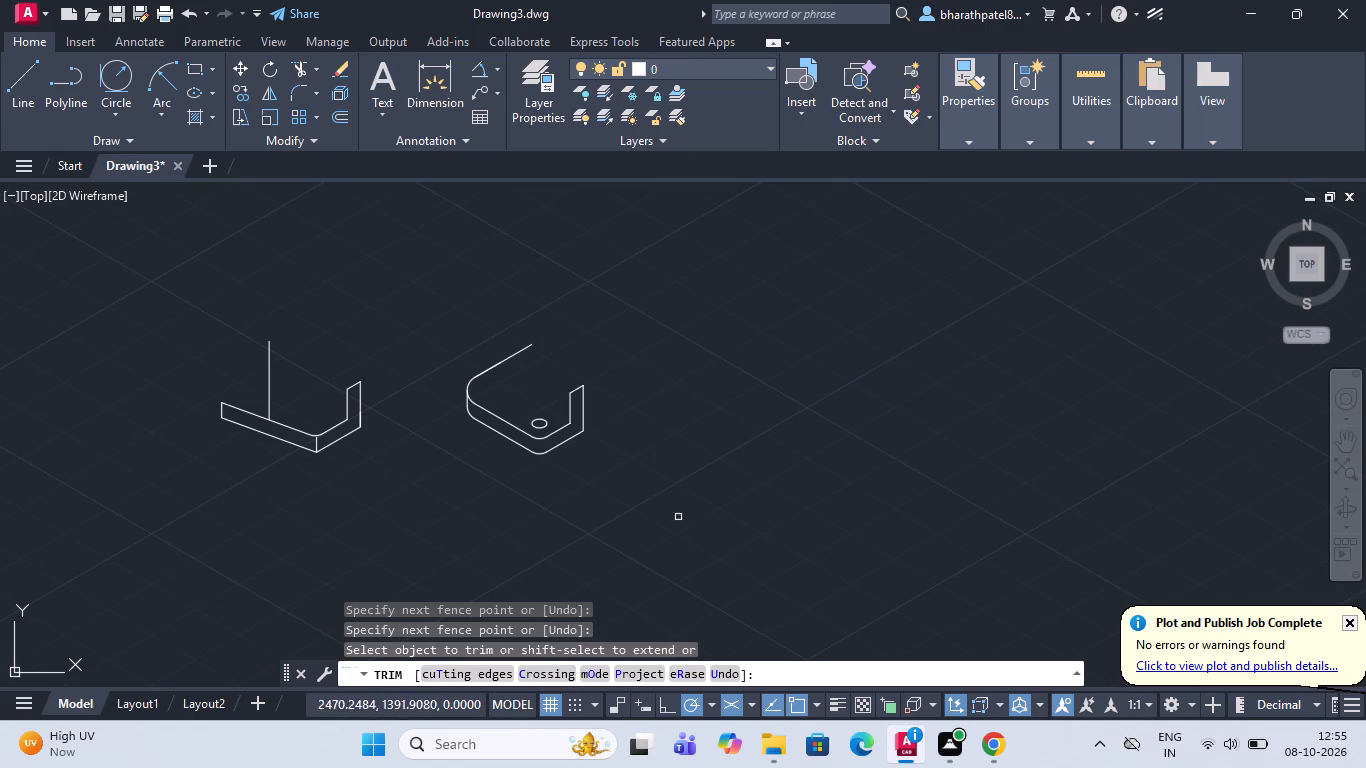
pyautogui.scroll(2, 604, 419)
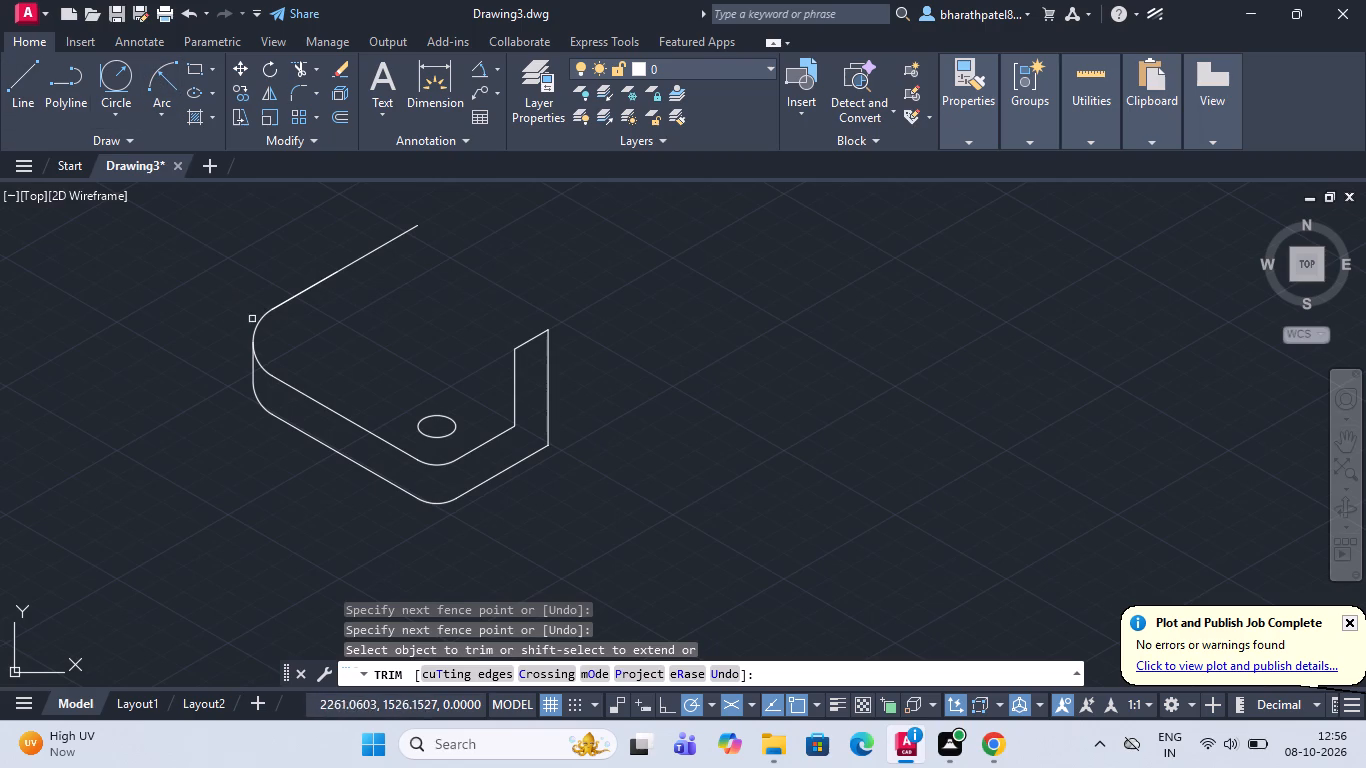
pyautogui.press('`')
pyautogui.press('Escape')
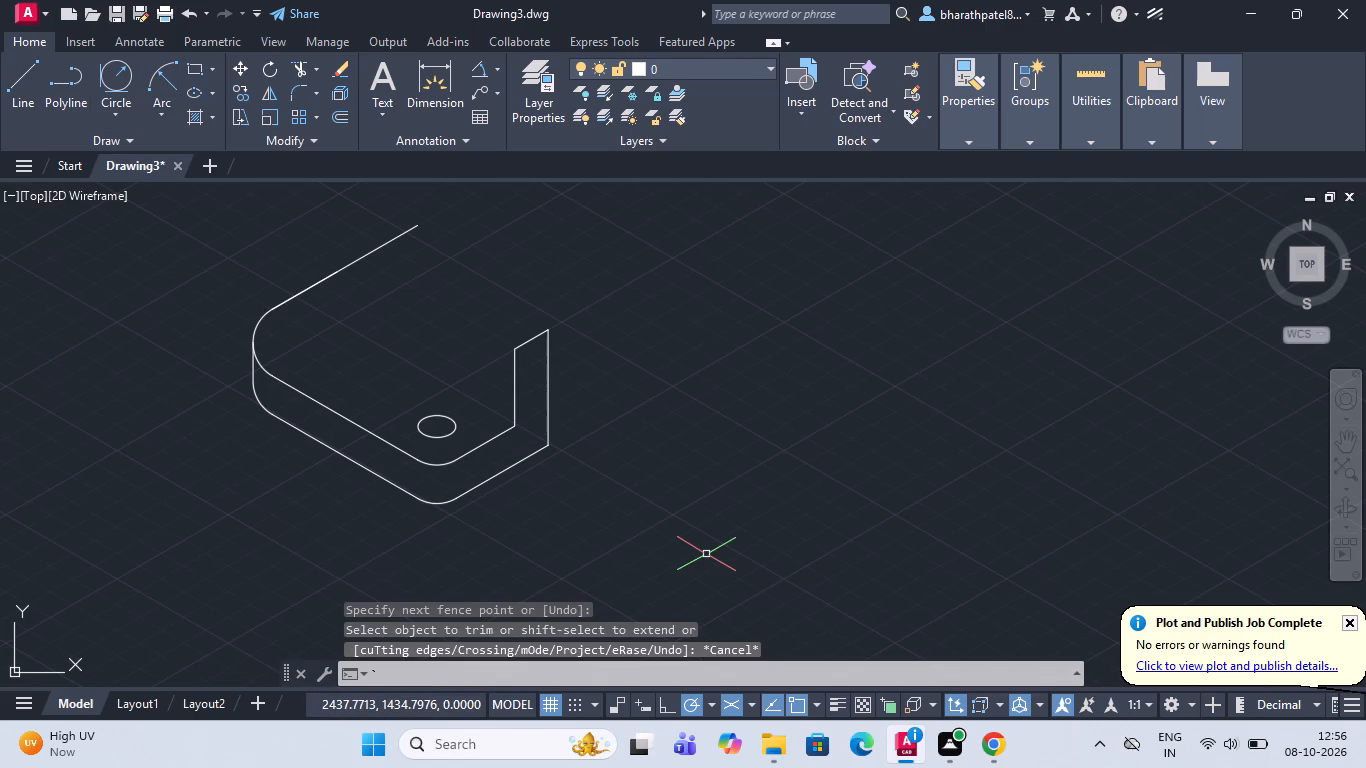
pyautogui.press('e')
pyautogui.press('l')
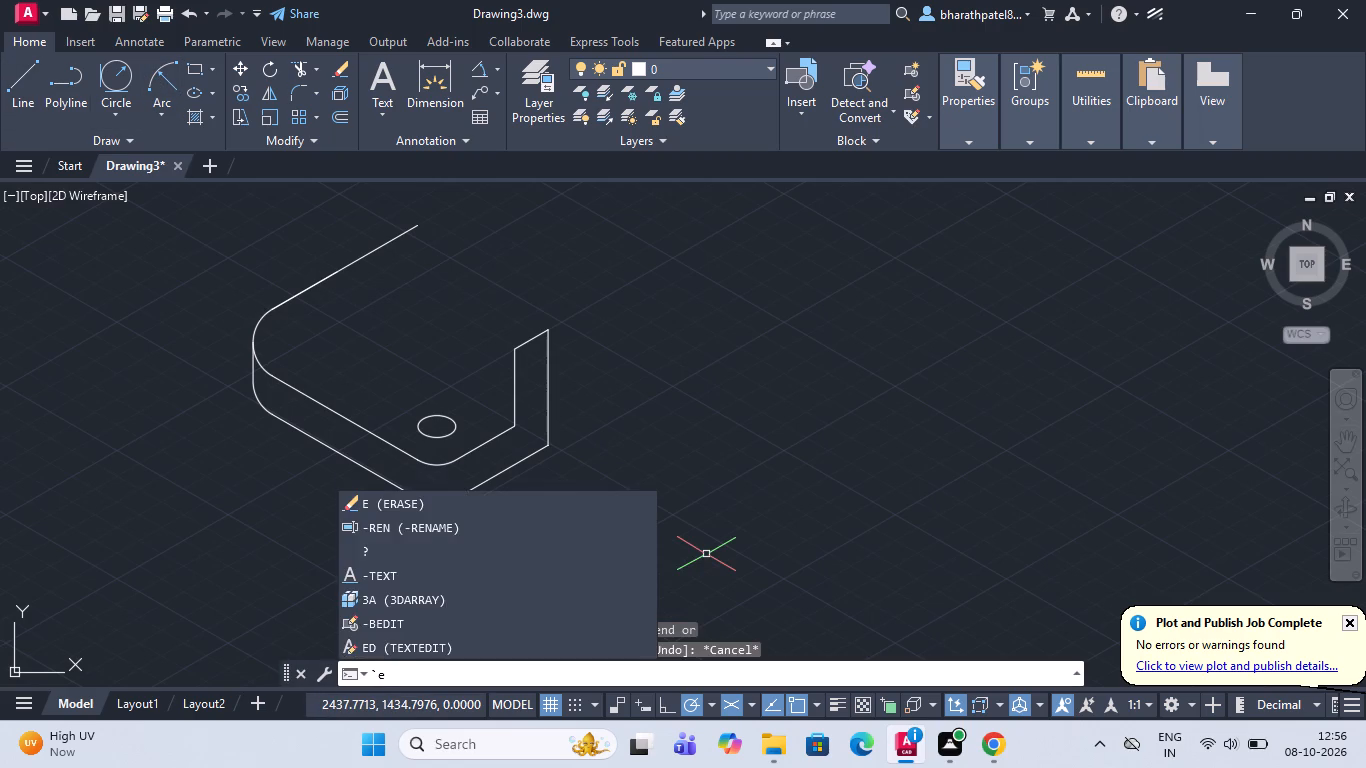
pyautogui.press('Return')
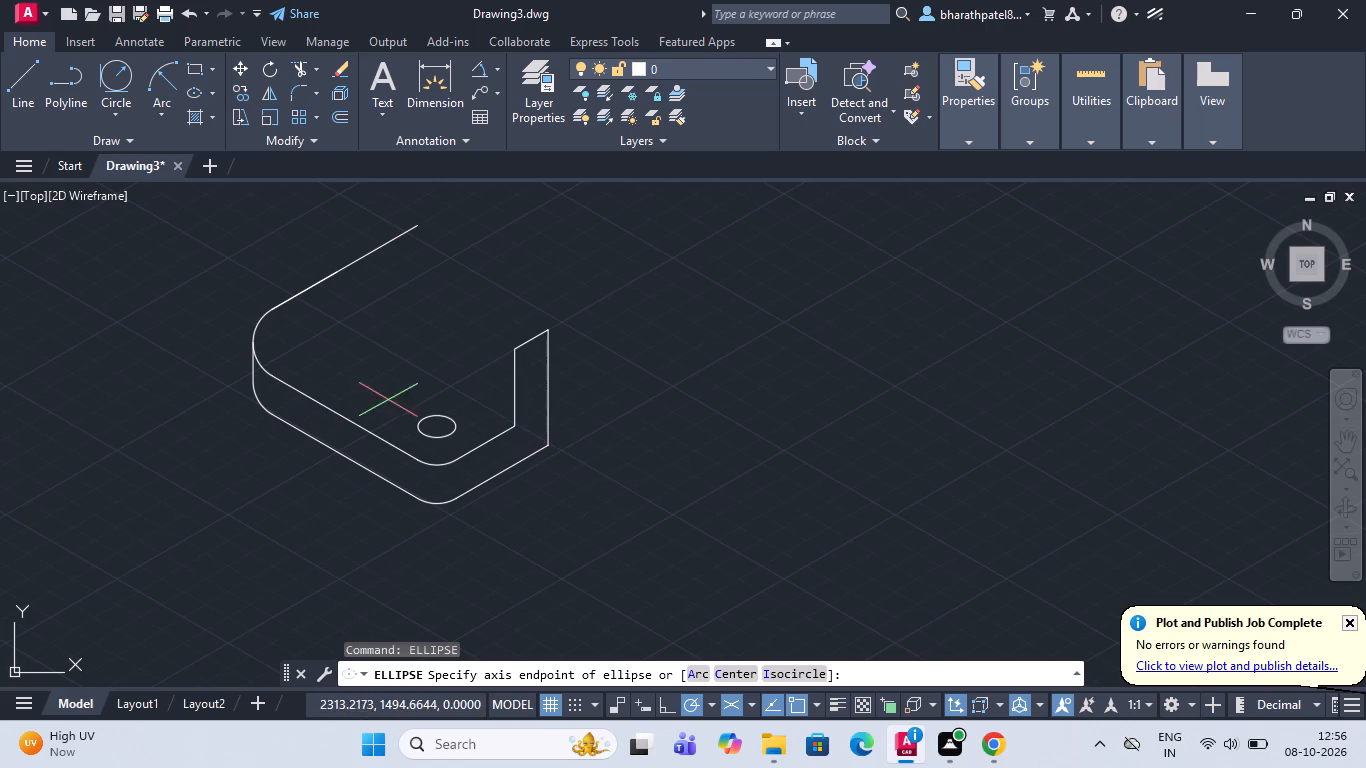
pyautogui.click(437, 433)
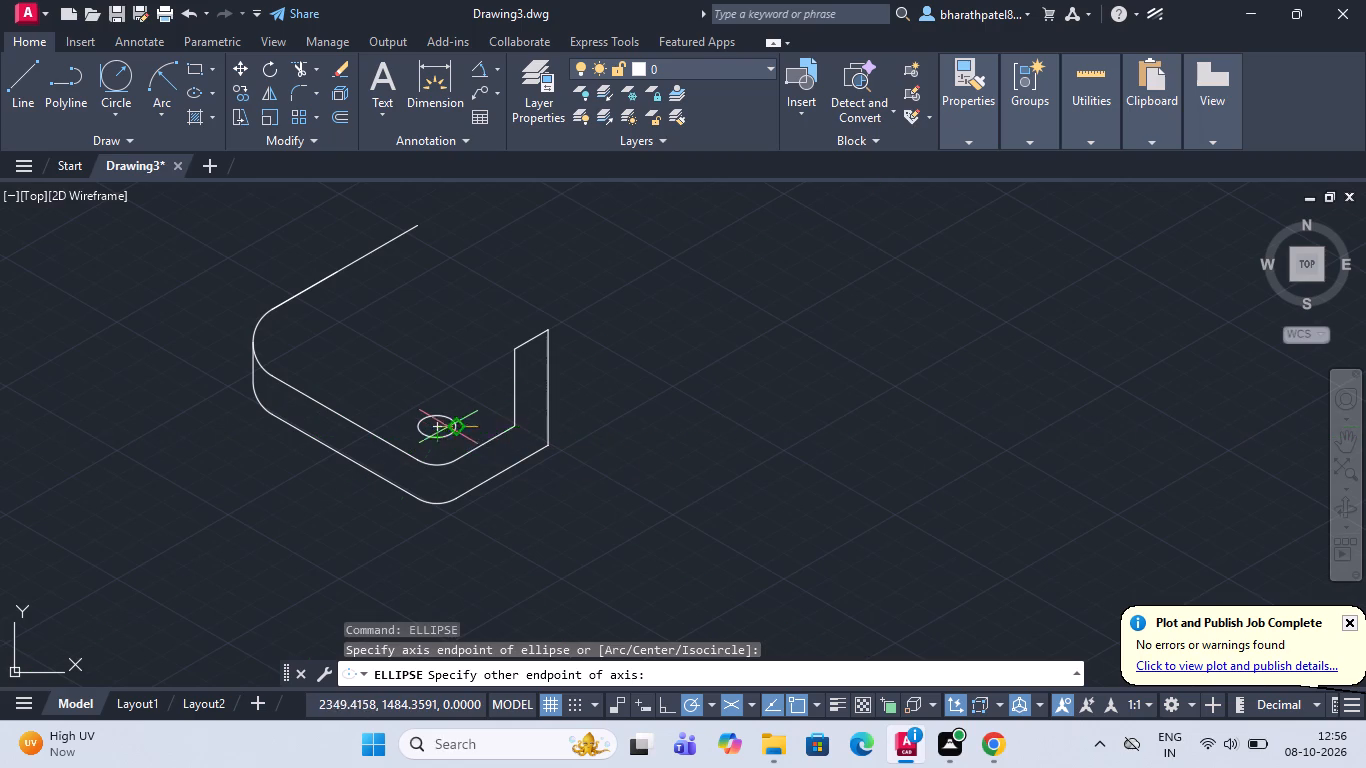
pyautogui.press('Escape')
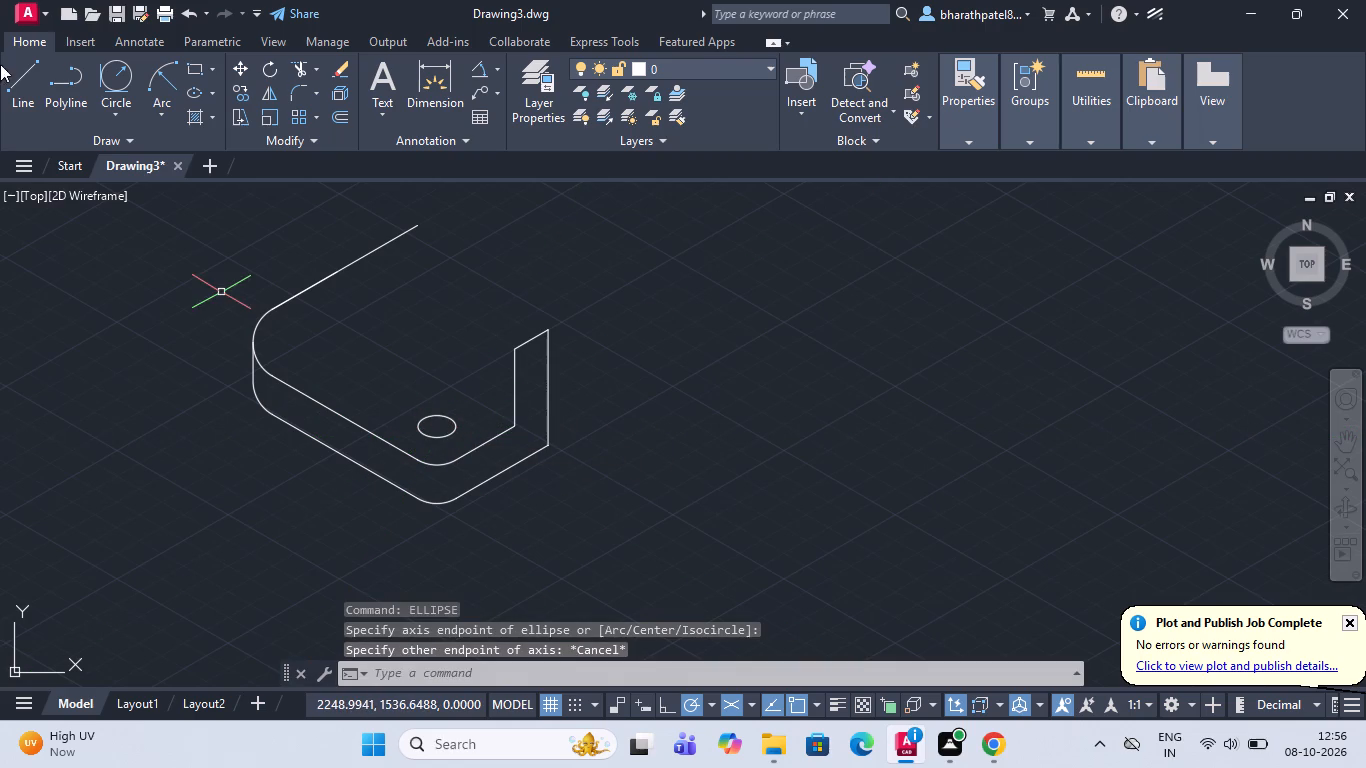
# Draw an isocircle of radius 15 on the base's top face, concentric with the existing small hole.
pyautogui.press('space')
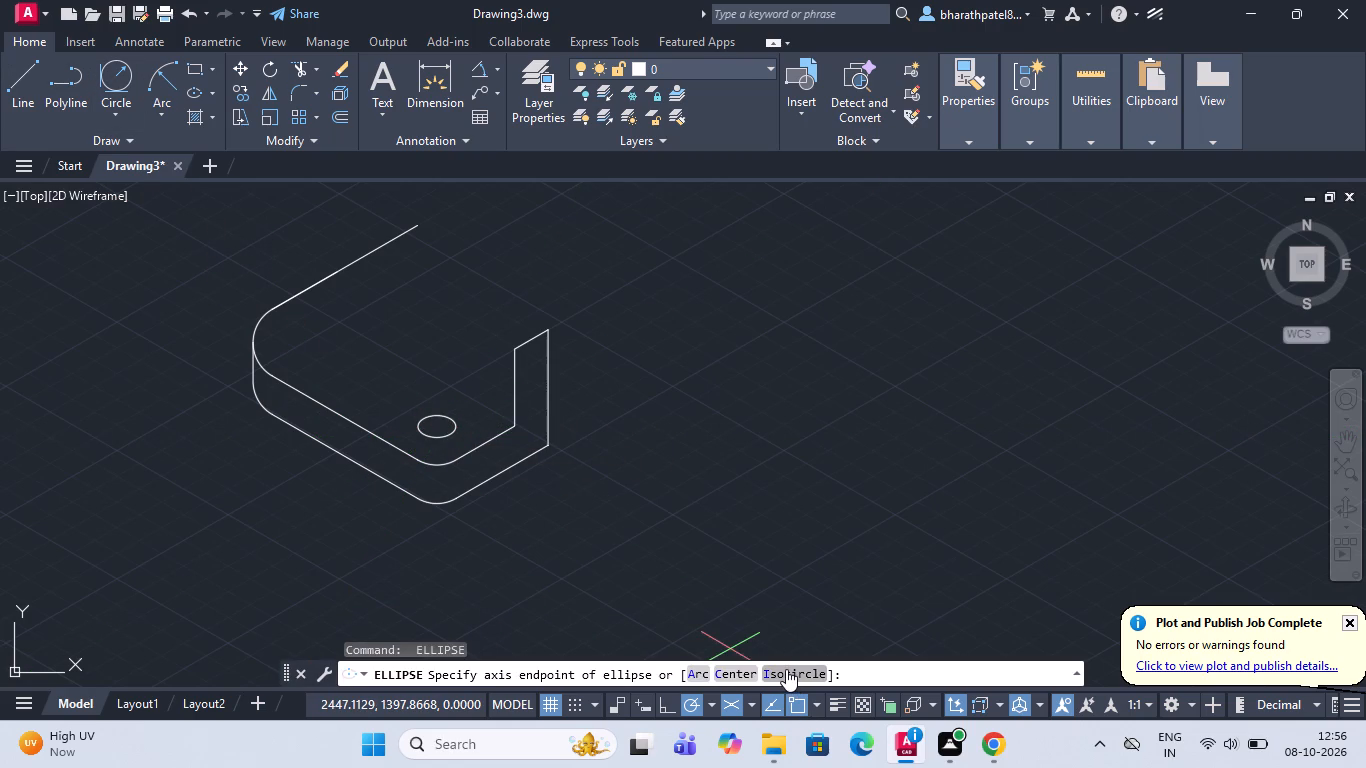
pyautogui.click(786, 669)
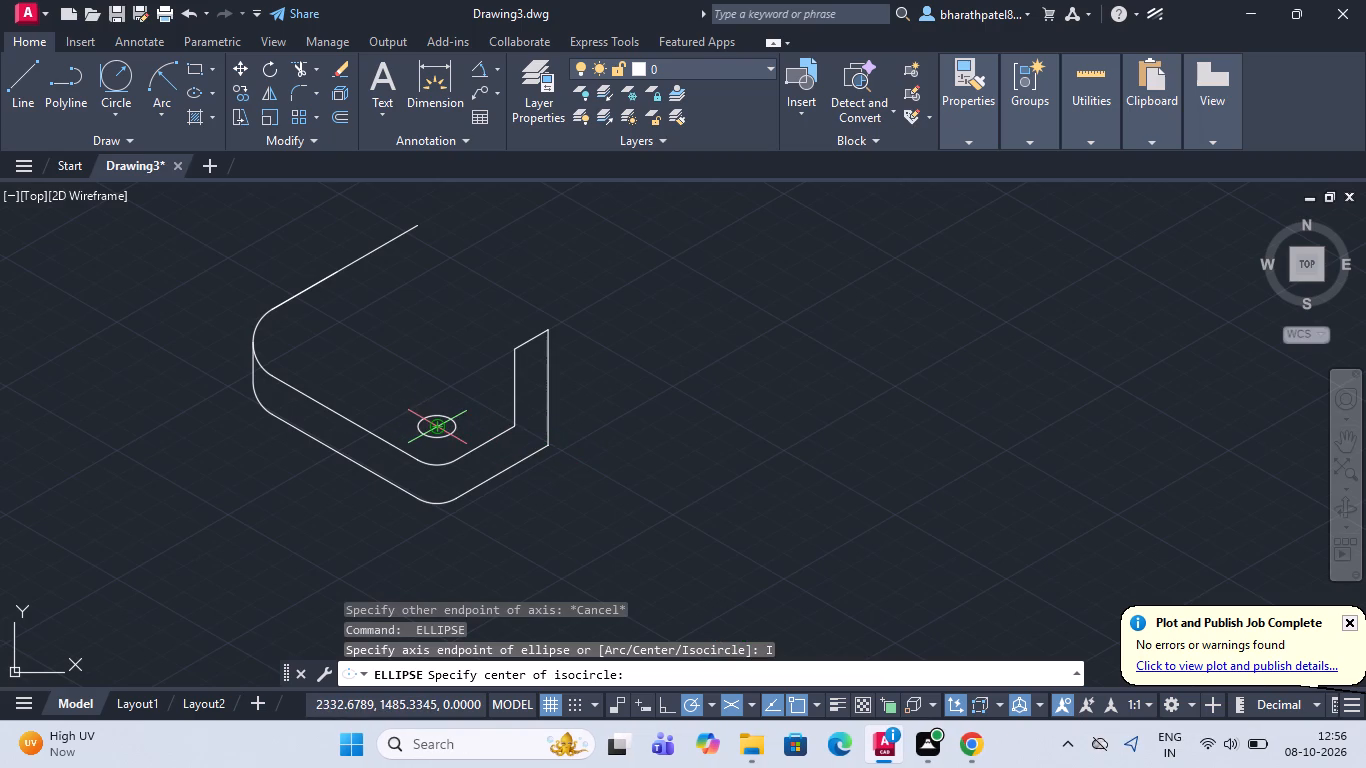
pyautogui.scroll(2, 437, 423)
pyautogui.scroll(-4, 432, 424)
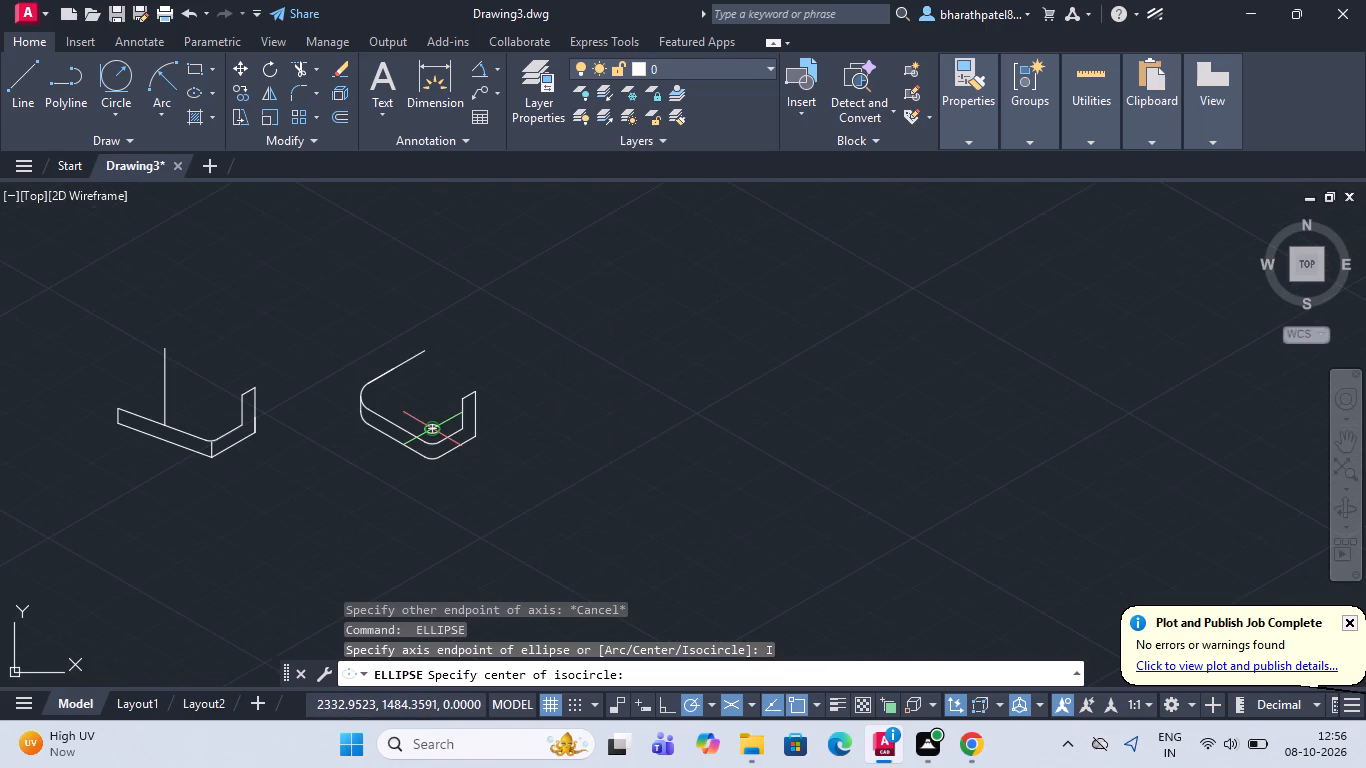
pyautogui.scroll(1, 432, 430)
pyautogui.click(432, 430)
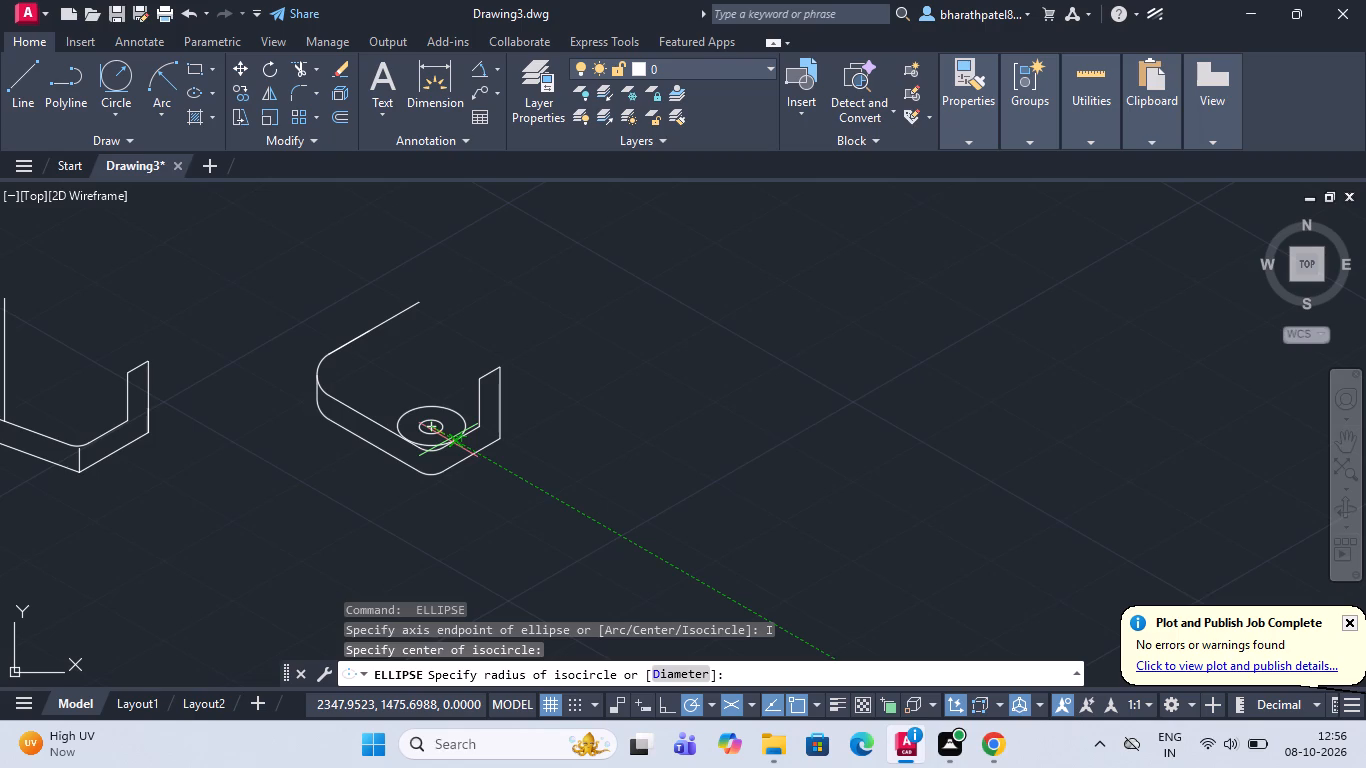
pyautogui.press('1')
pyautogui.press('5')
pyautogui.press('Return')
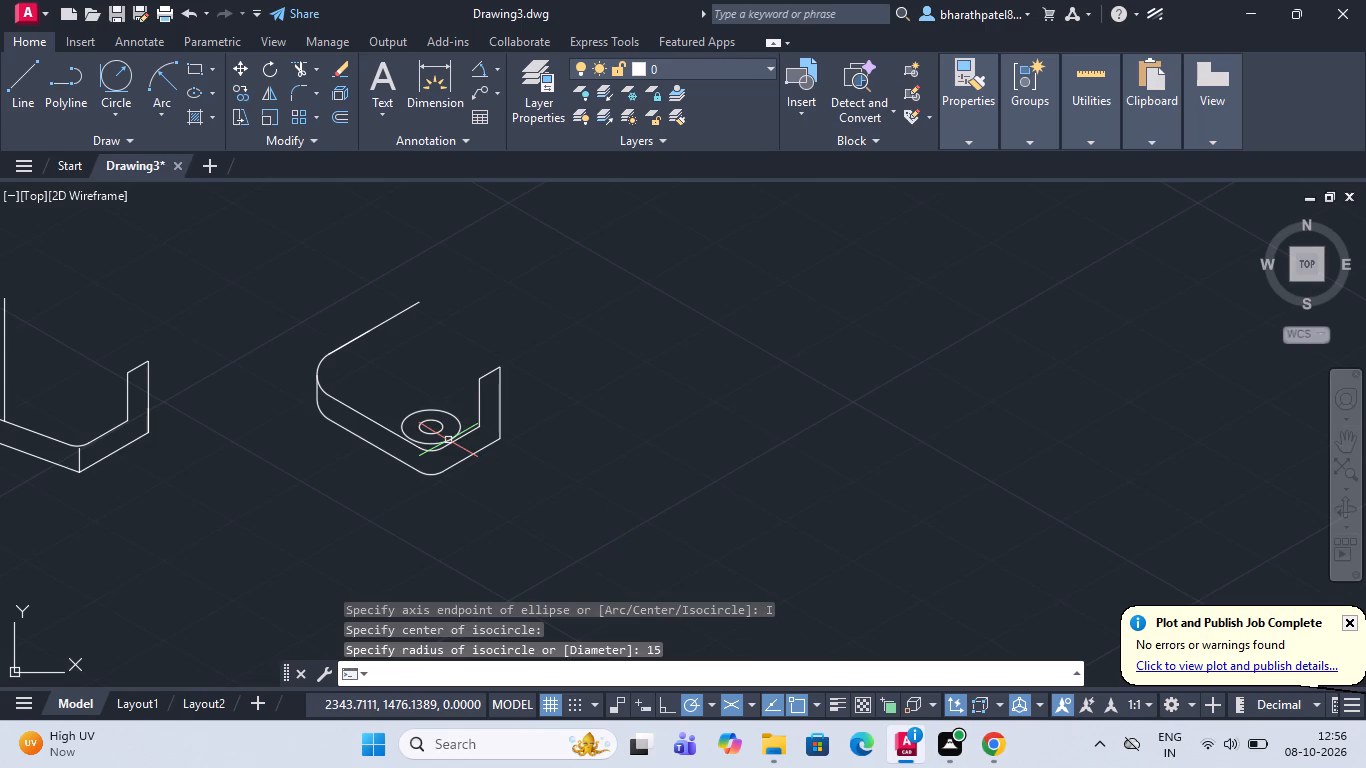
pyautogui.scroll(2, 446, 408)
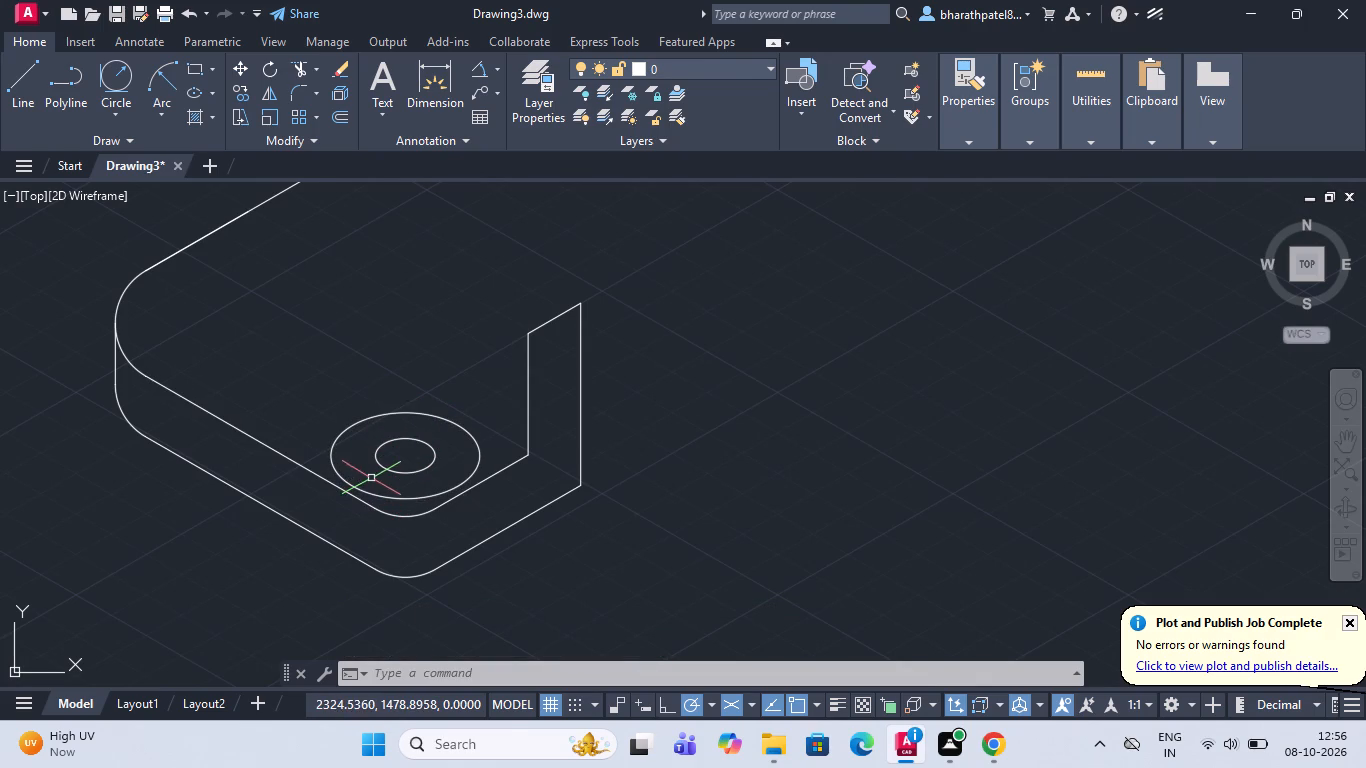
# Examine how the radius-15 isocircle around the small hole fits the base's filleted corner.
pyautogui.click(425, 413)
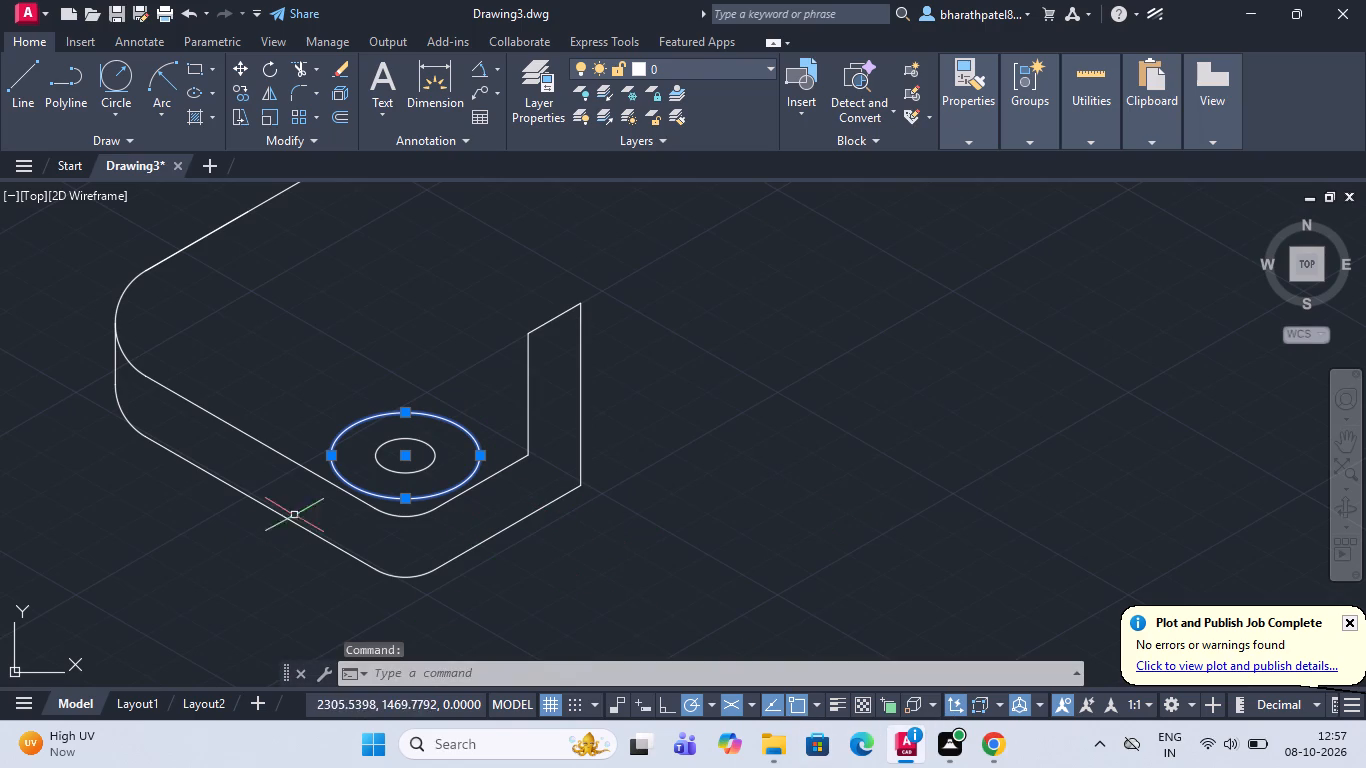
pyautogui.scroll(2, 403, 481)
pyautogui.scroll(-3, 403, 481)
pyautogui.scroll(2, 403, 481)
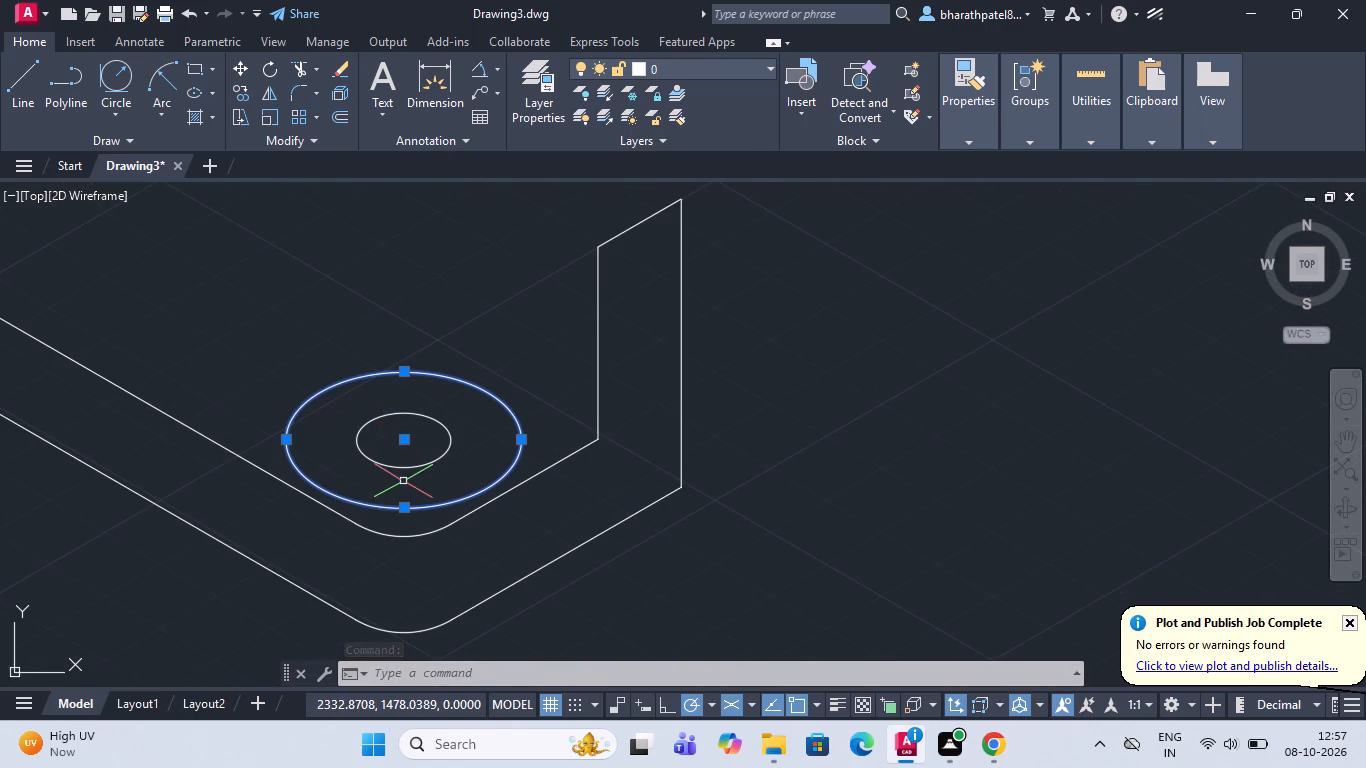
pyautogui.scroll(-3, 403, 481)
pyautogui.scroll(1, 403, 481)
pyautogui.scroll(-1, 403, 481)
pyautogui.scroll(1, 403, 481)
pyautogui.scroll(-2, 403, 481)
pyautogui.scroll(1, 403, 481)
pyautogui.scroll(-2, 403, 481)
pyautogui.scroll(2, 403, 481)
pyautogui.scroll(-2, 403, 481)
pyautogui.scroll(2, 403, 481)
pyautogui.scroll(-2, 403, 481)
pyautogui.scroll(2, 403, 481)
pyautogui.scroll(-2, 403, 481)
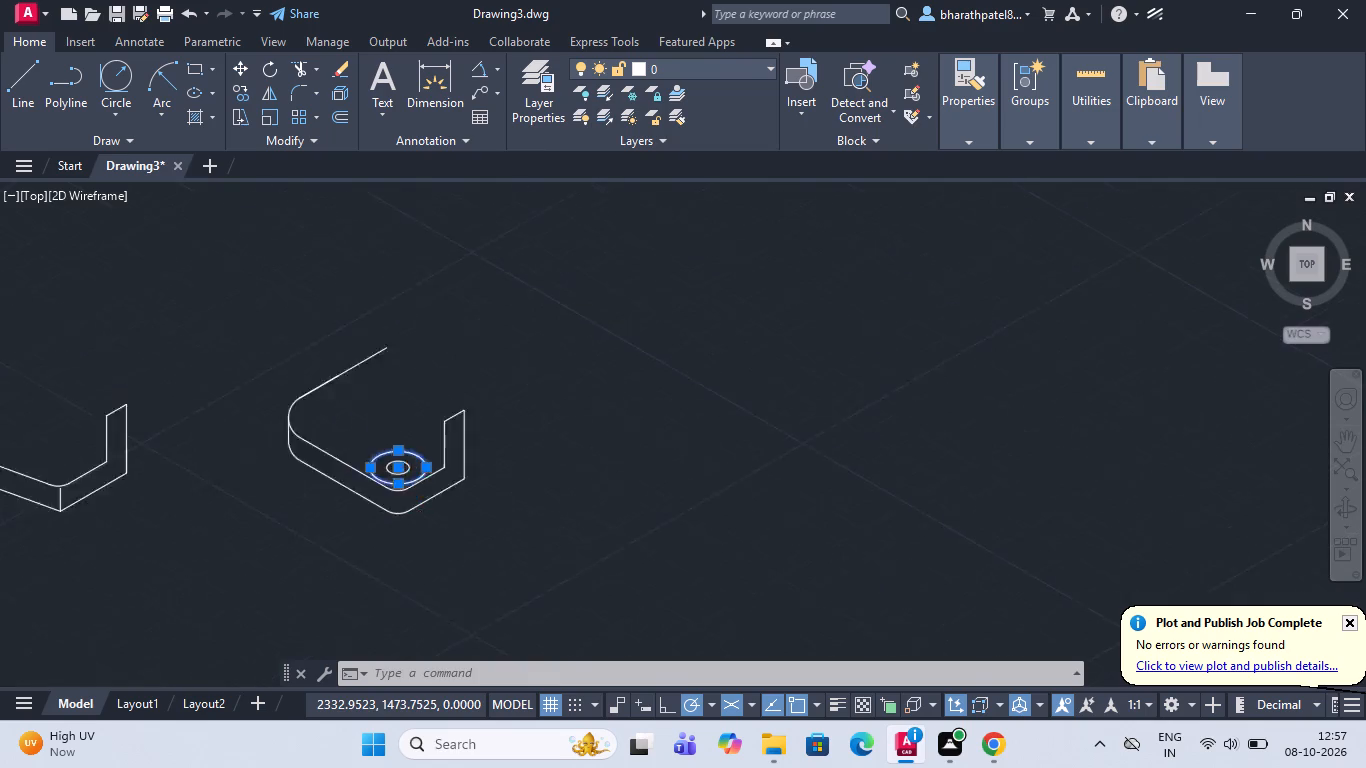
pyautogui.scroll(2, 403, 481)
pyautogui.scroll(-2, 403, 481)
pyautogui.scroll(1, 403, 481)
pyautogui.scroll(-2, 403, 481)
pyautogui.scroll(2, 403, 481)
pyautogui.scroll(-2, 403, 481)
pyautogui.scroll(3, 403, 481)
pyautogui.scroll(-3, 403, 481)
pyautogui.scroll(3, 403, 481)
pyautogui.scroll(-3, 403, 481)
pyautogui.scroll(3, 403, 481)
pyautogui.scroll(-3, 403, 481)
pyautogui.scroll(3, 403, 481)
pyautogui.scroll(-3, 403, 481)
pyautogui.scroll(3, 403, 481)
pyautogui.scroll(-3, 403, 481)
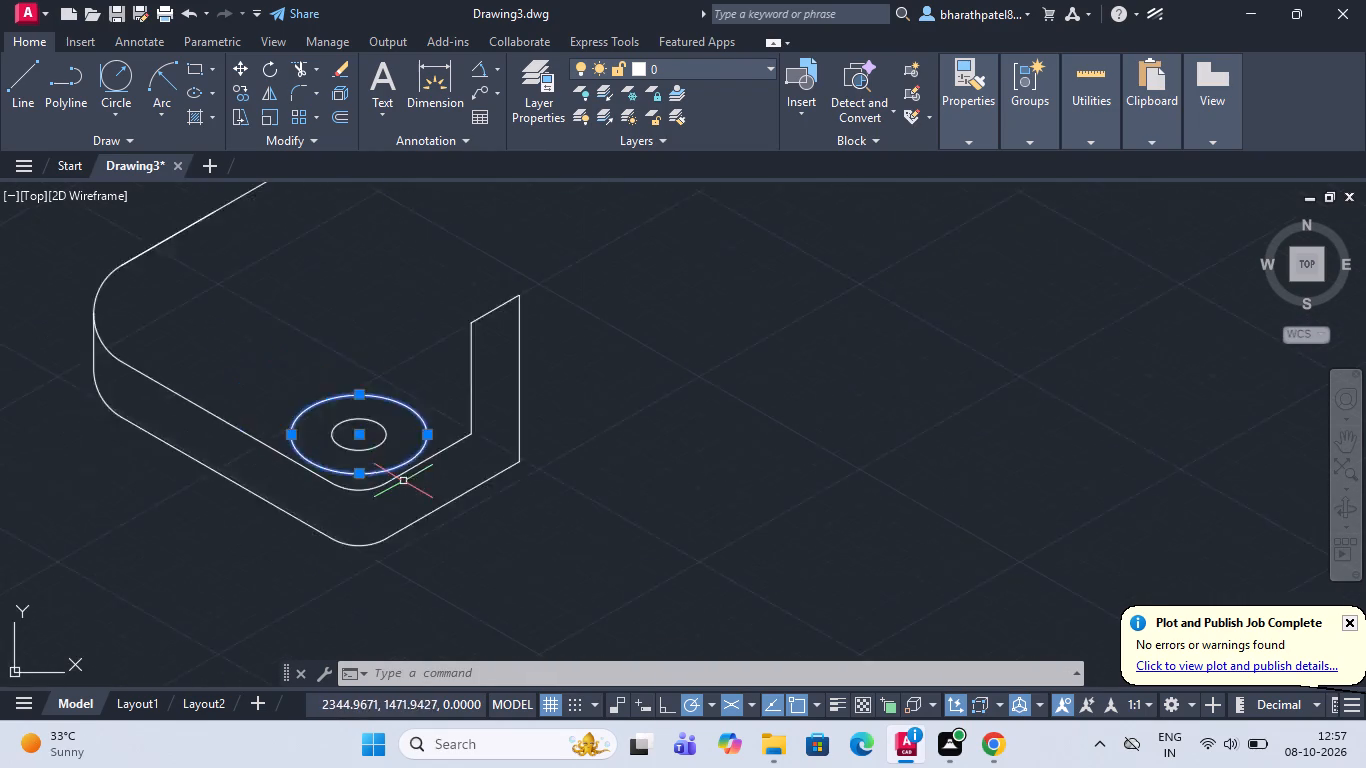
pyautogui.scroll(1, 403, 481)
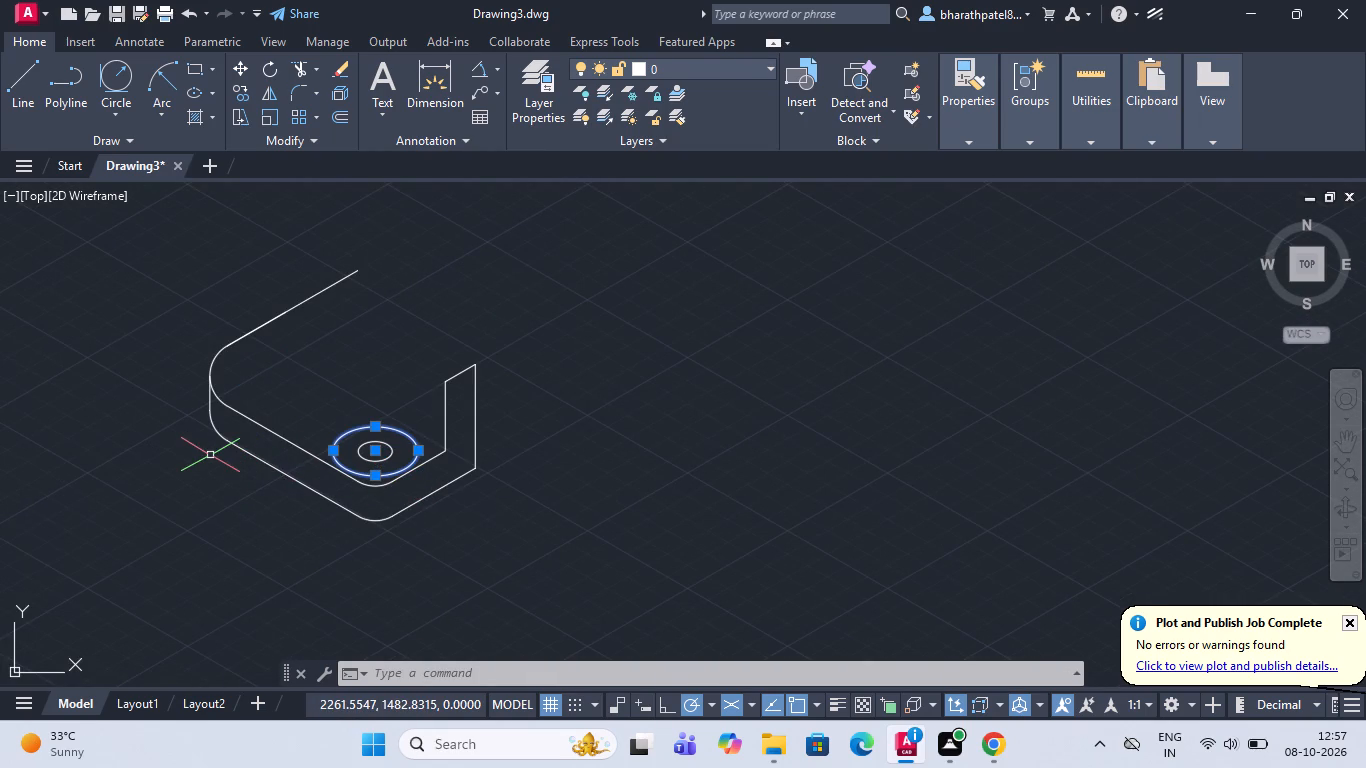
pyautogui.press('Escape')
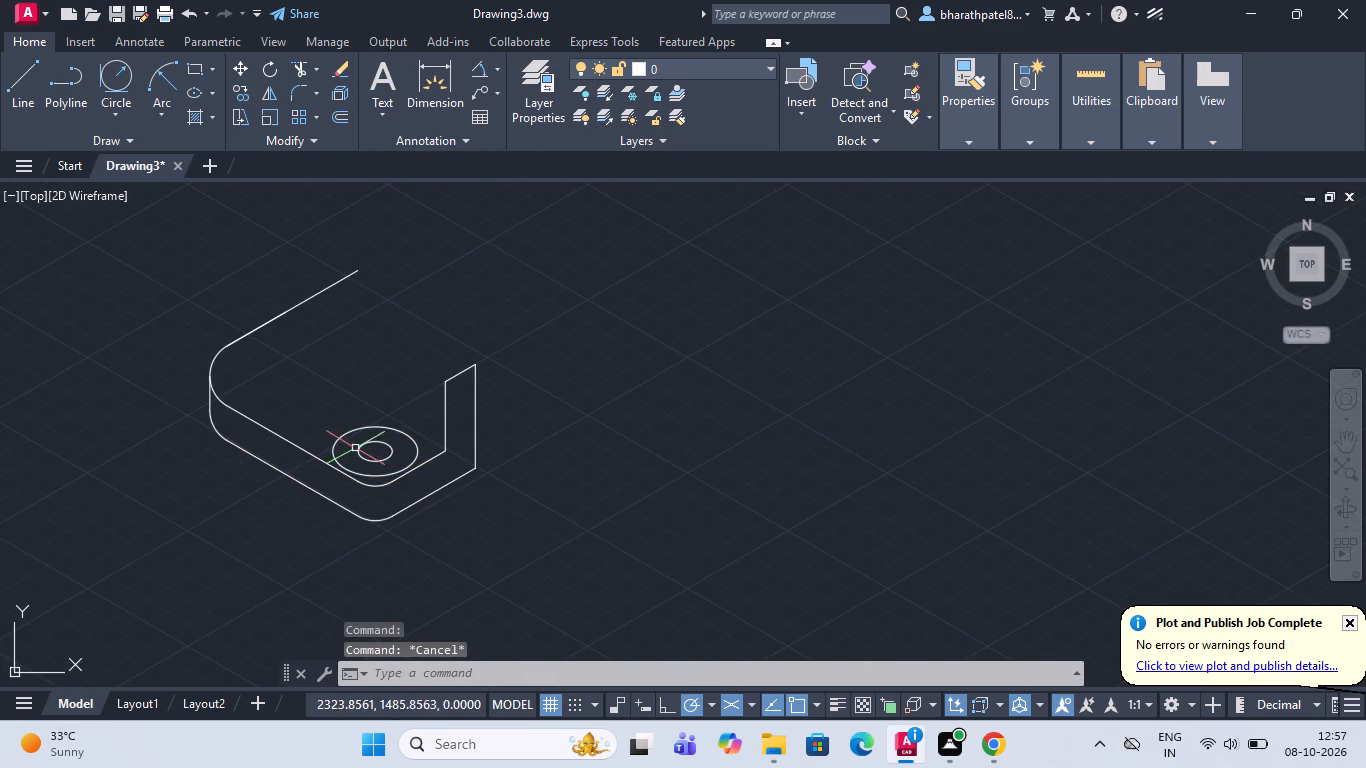
pyautogui.scroll(2, 368, 455)
pyautogui.scroll(-5, 373, 461)
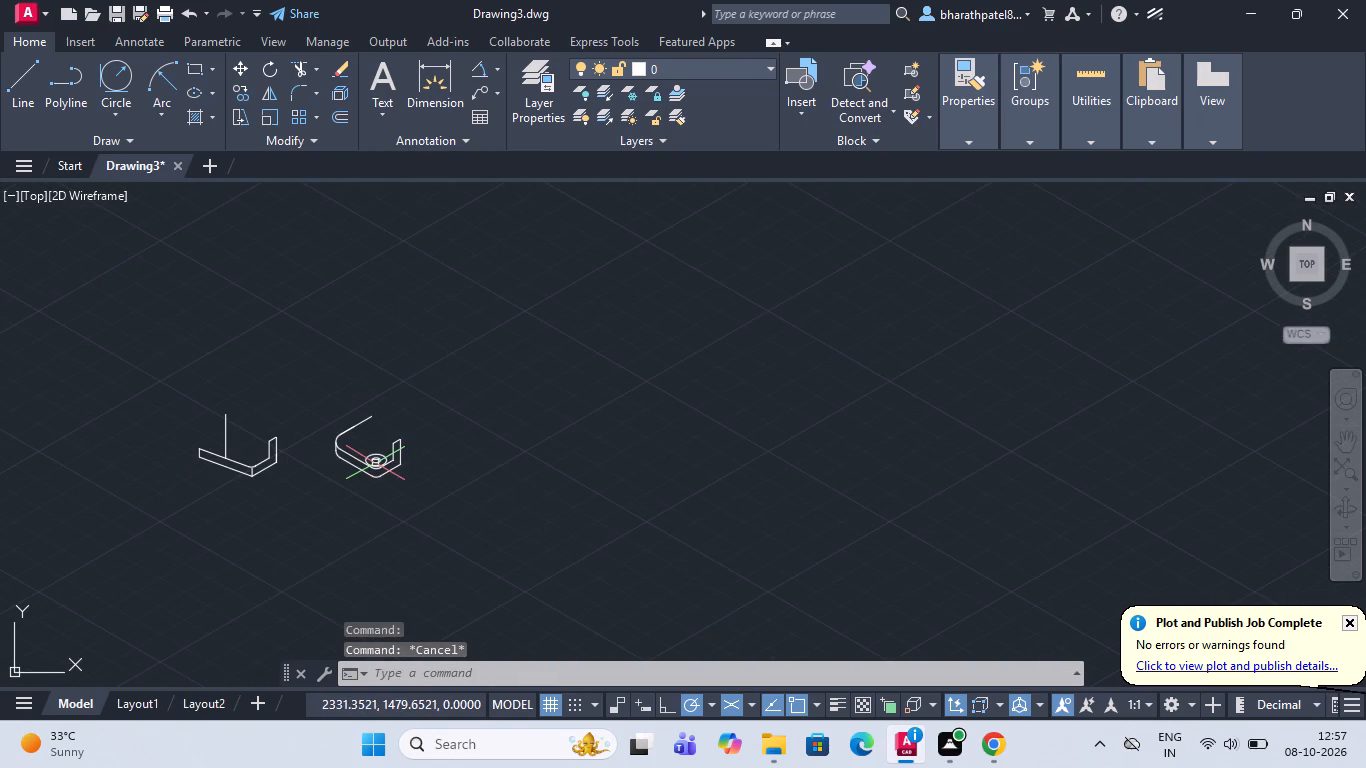
pyautogui.scroll(2, 377, 471)
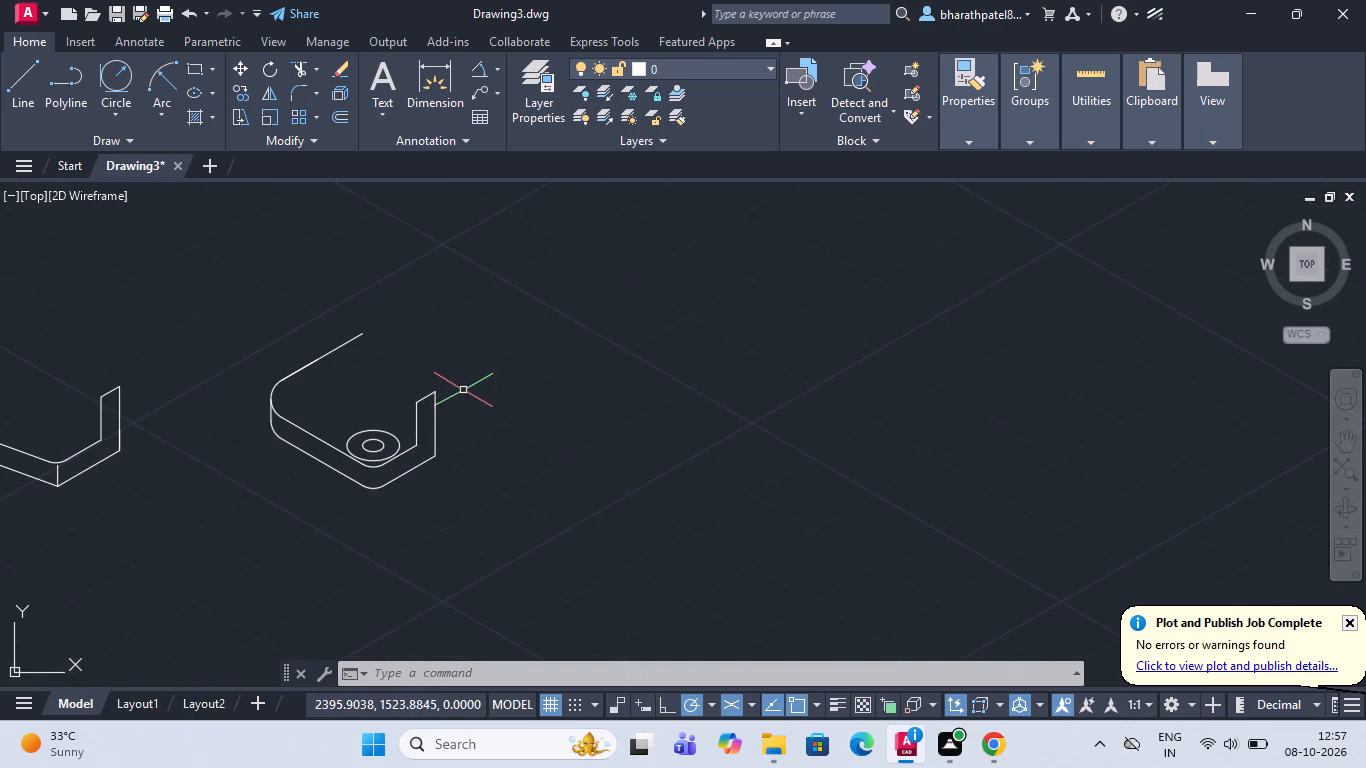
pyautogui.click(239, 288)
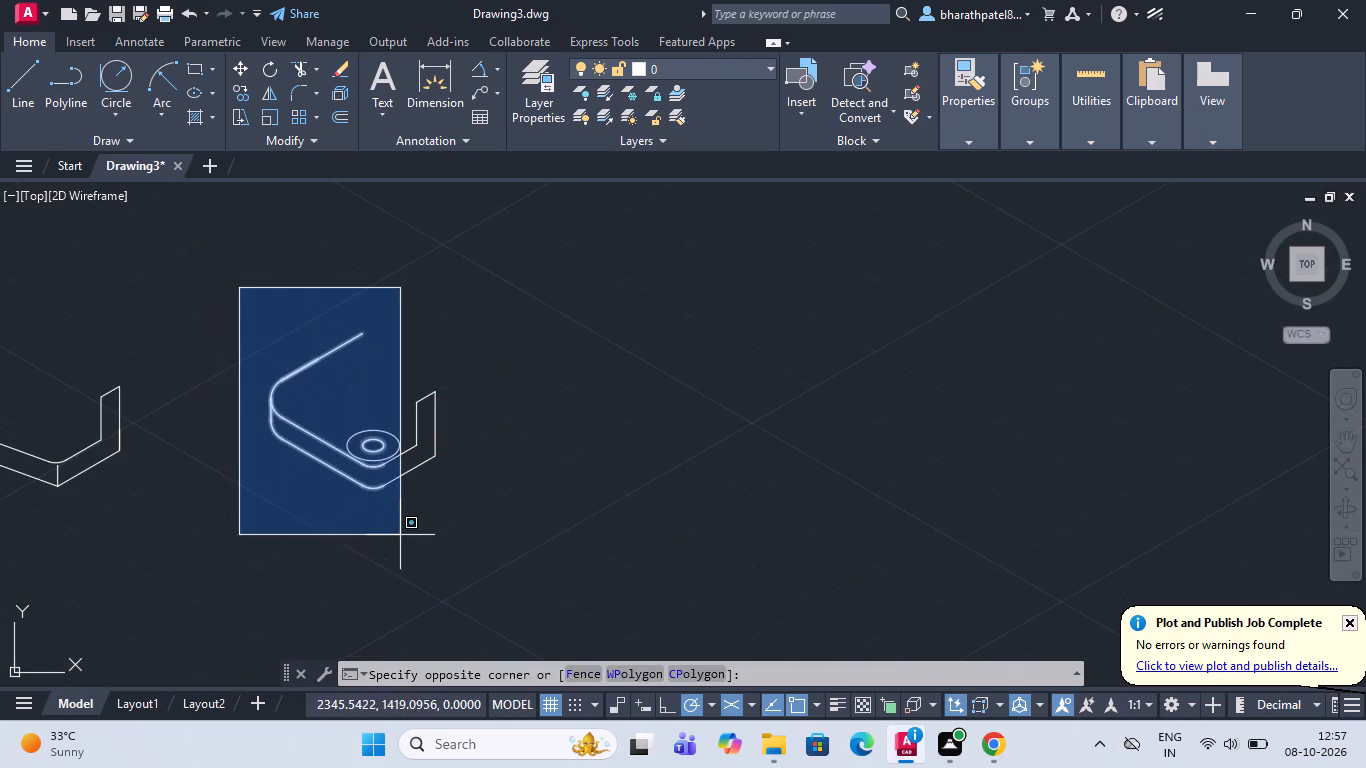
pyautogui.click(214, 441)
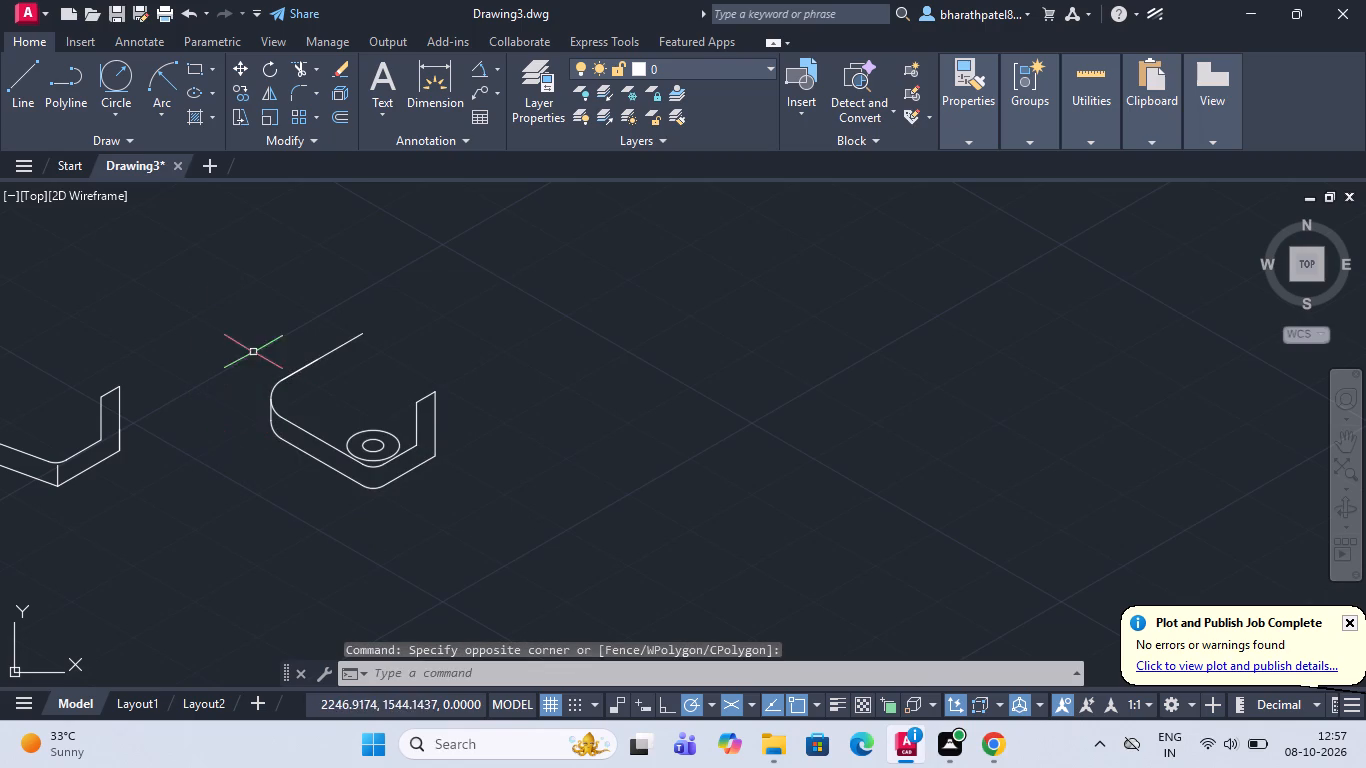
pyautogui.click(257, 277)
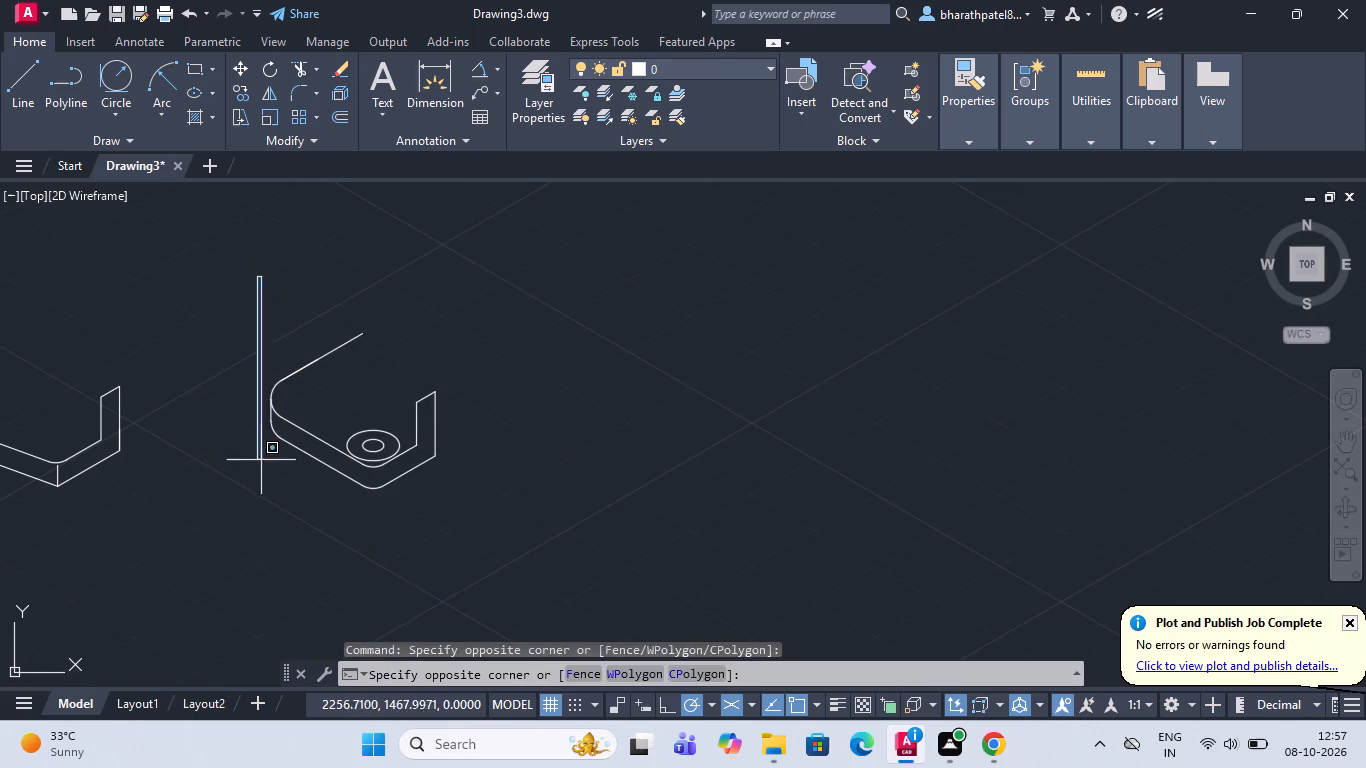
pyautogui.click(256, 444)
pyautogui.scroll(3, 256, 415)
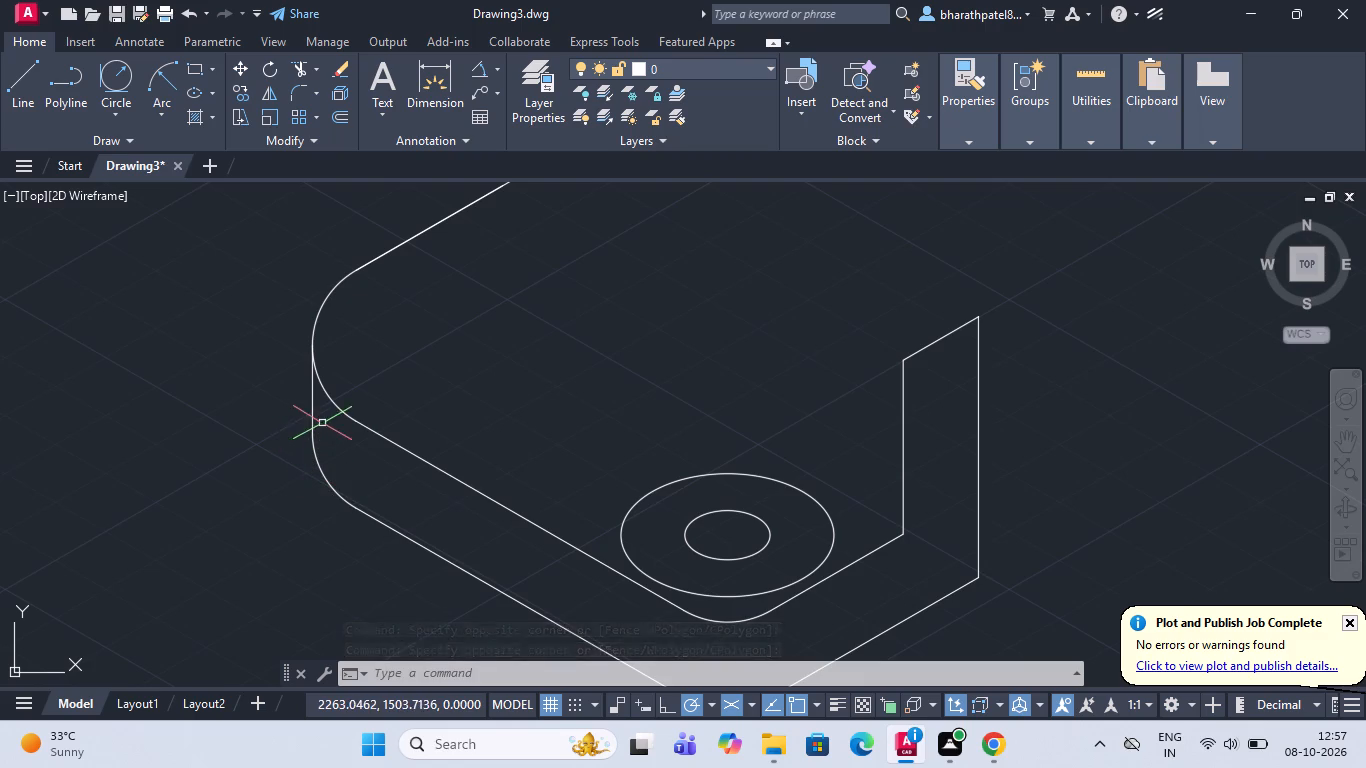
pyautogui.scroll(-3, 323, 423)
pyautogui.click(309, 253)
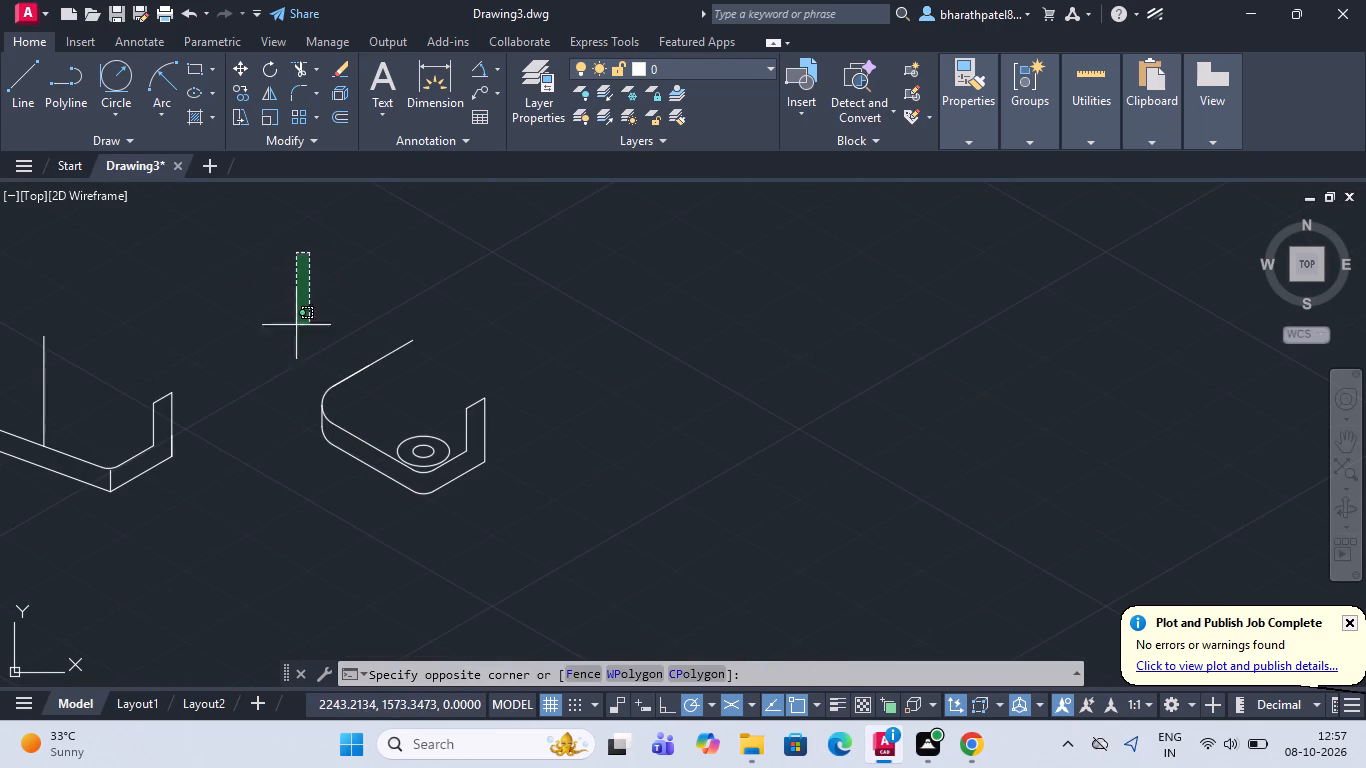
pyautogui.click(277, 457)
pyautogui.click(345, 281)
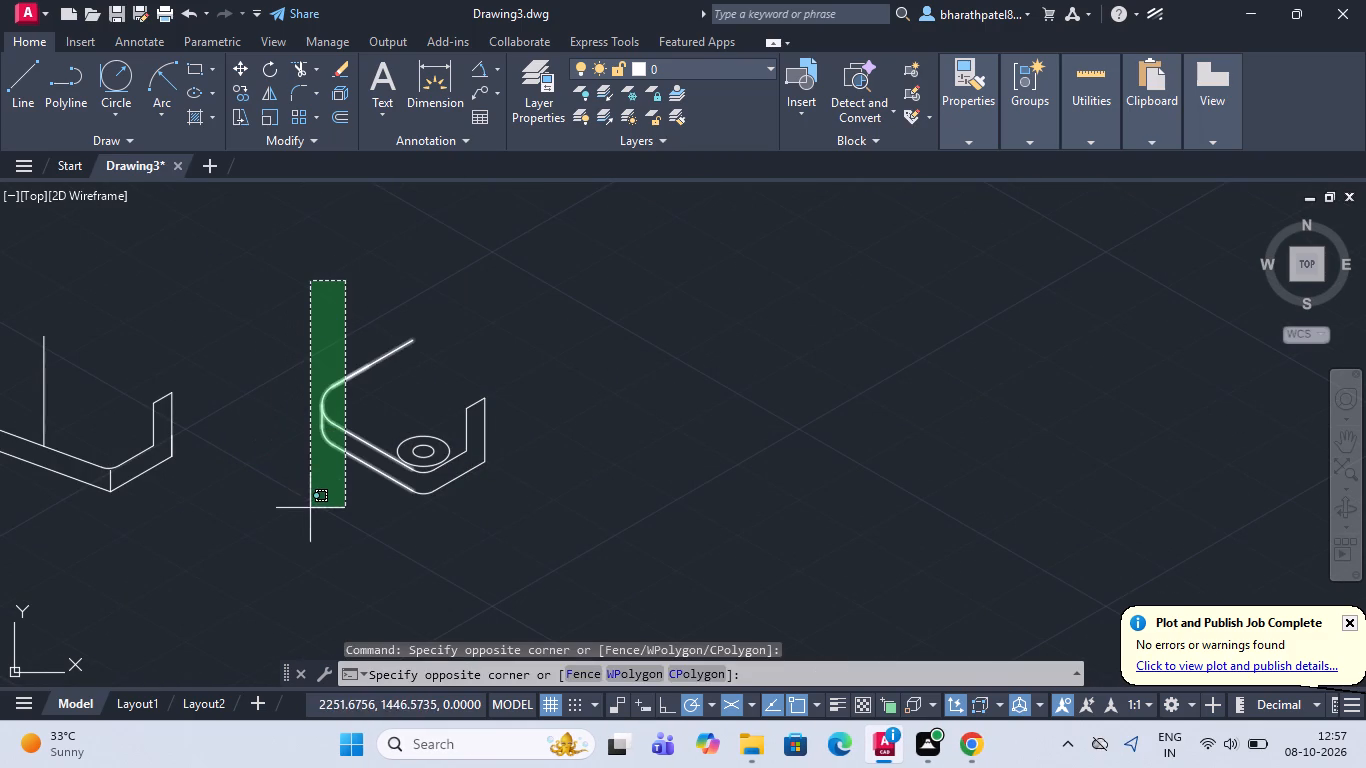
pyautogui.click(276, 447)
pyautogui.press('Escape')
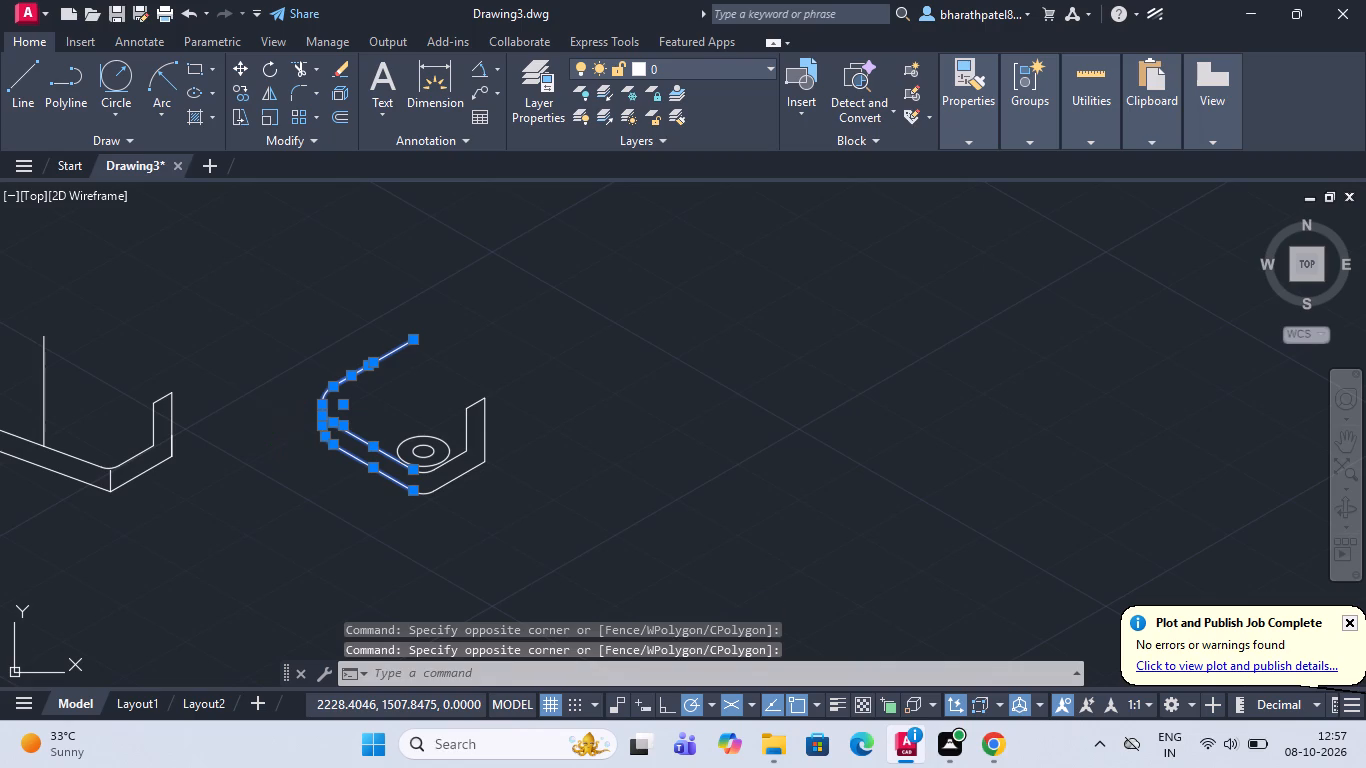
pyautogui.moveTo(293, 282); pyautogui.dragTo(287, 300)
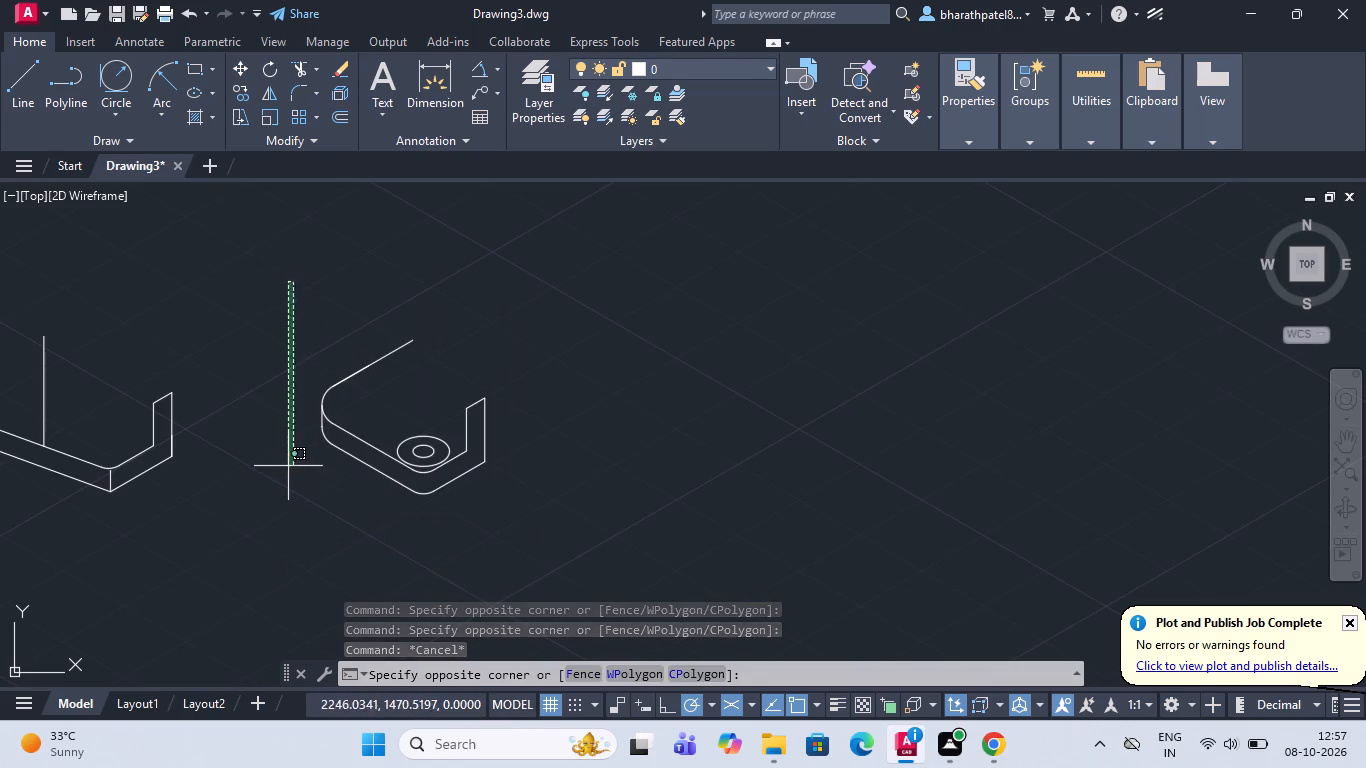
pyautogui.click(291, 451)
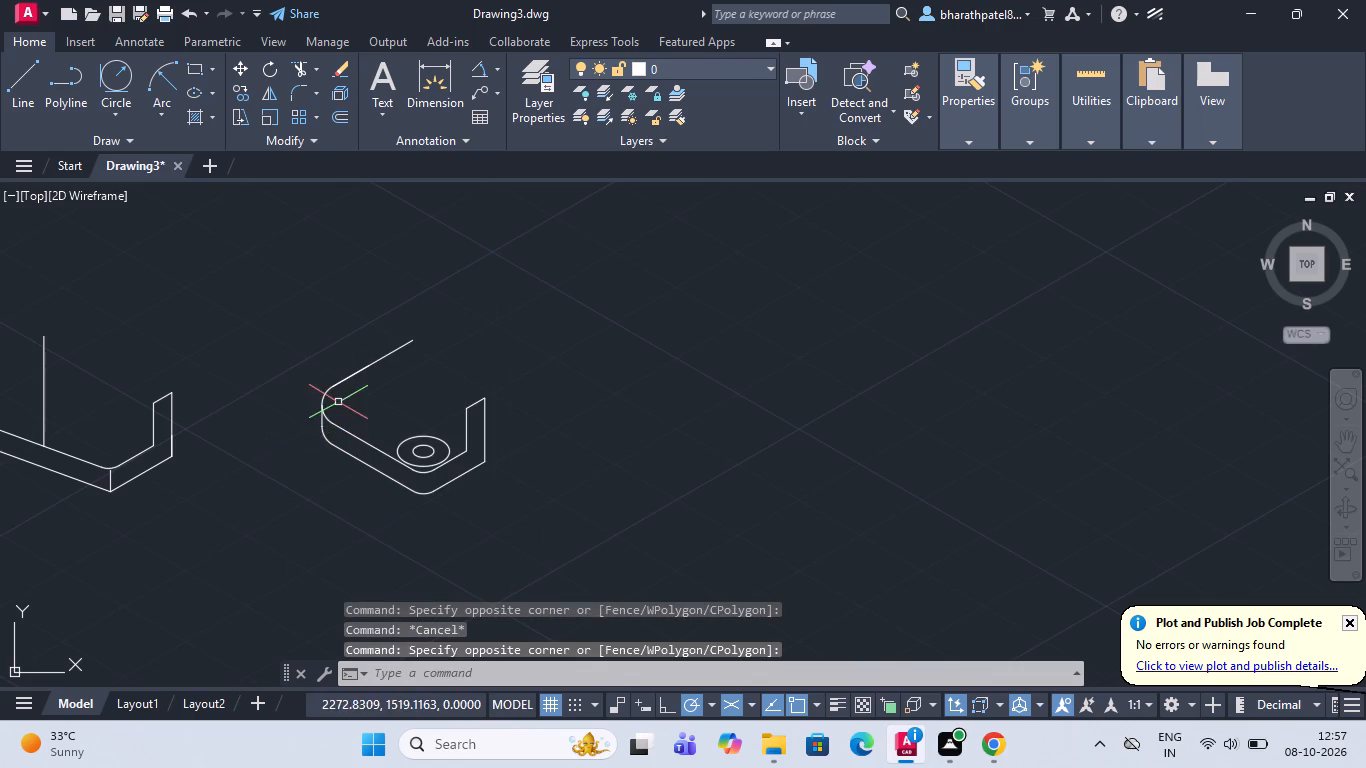
# Delete the radius-15 isocircle around the small hole on the base's top face.
pyautogui.scroll(2, 352, 397)
pyautogui.scroll(-3, 353, 400)
pyautogui.scroll(2, 353, 403)
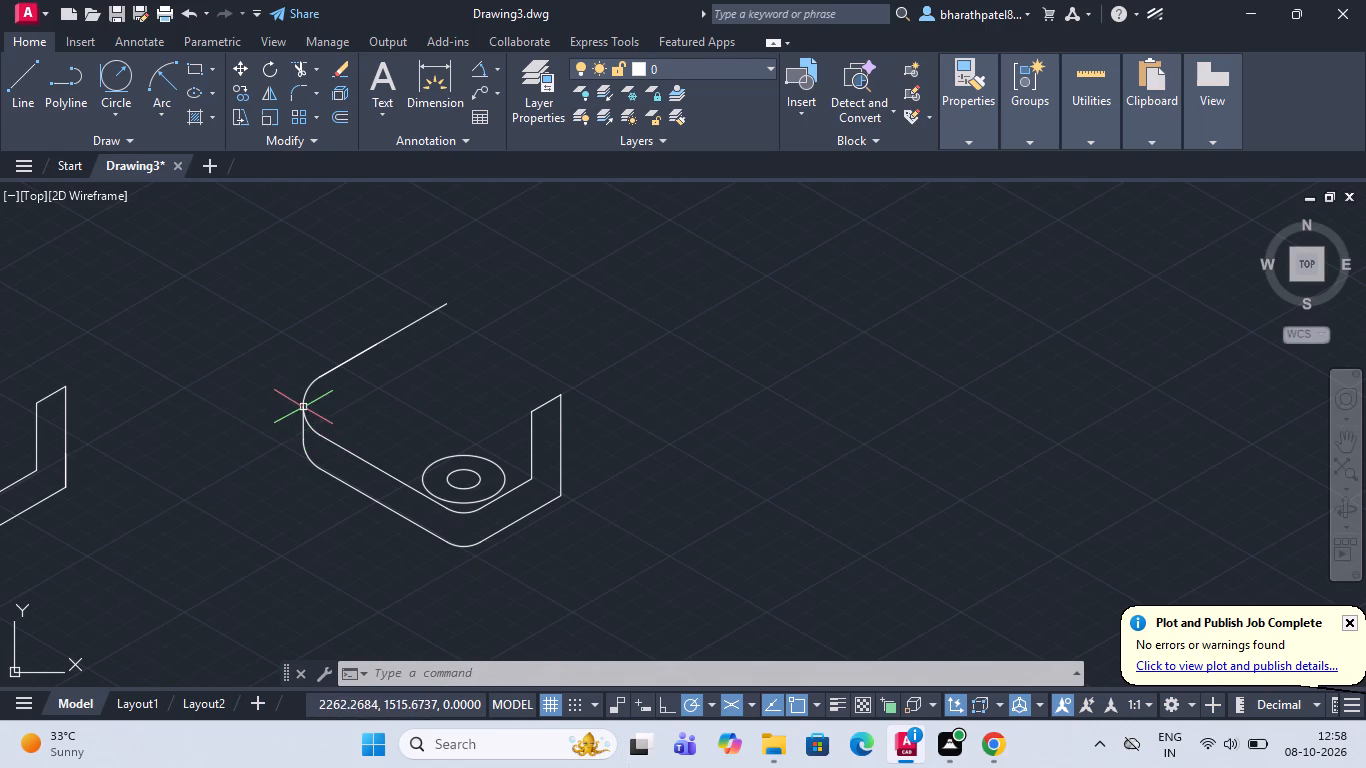
pyautogui.scroll(4, 303, 407)
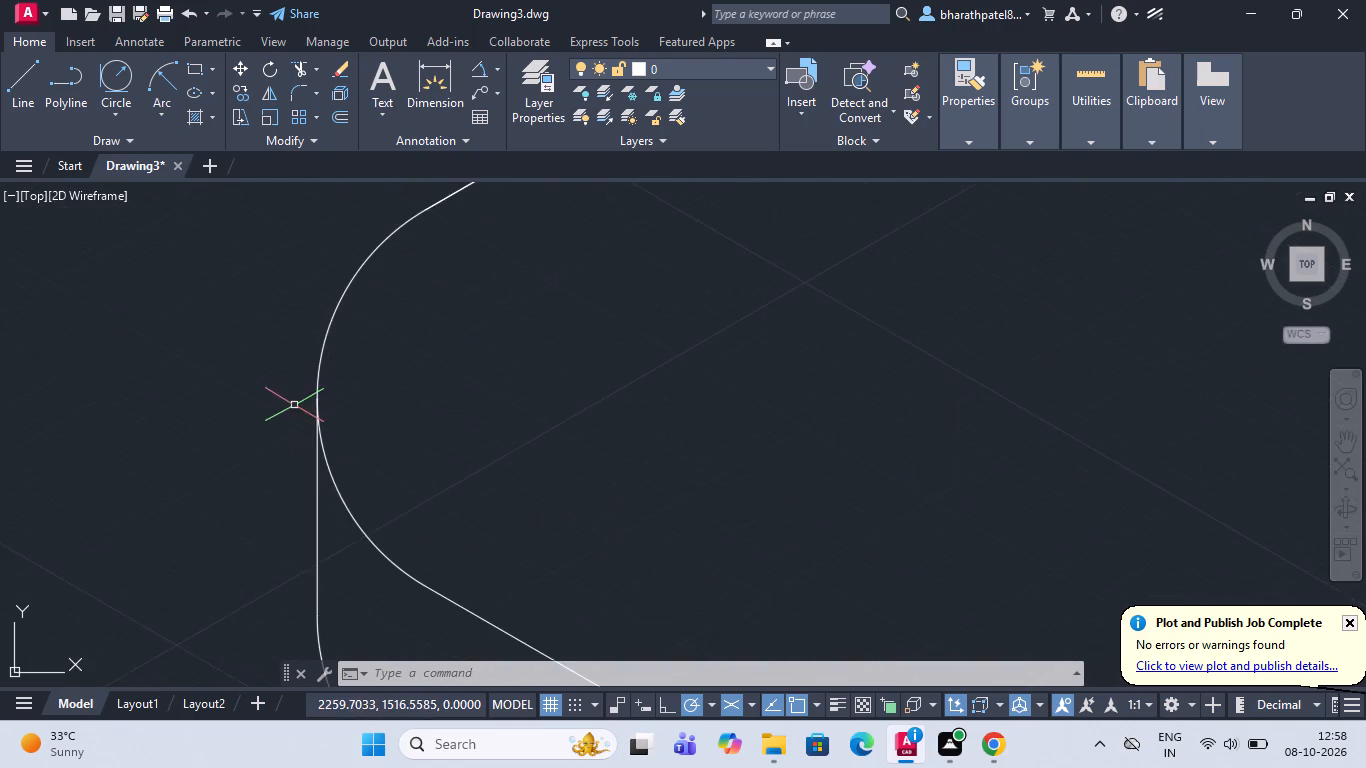
pyautogui.scroll(-3, 305, 416)
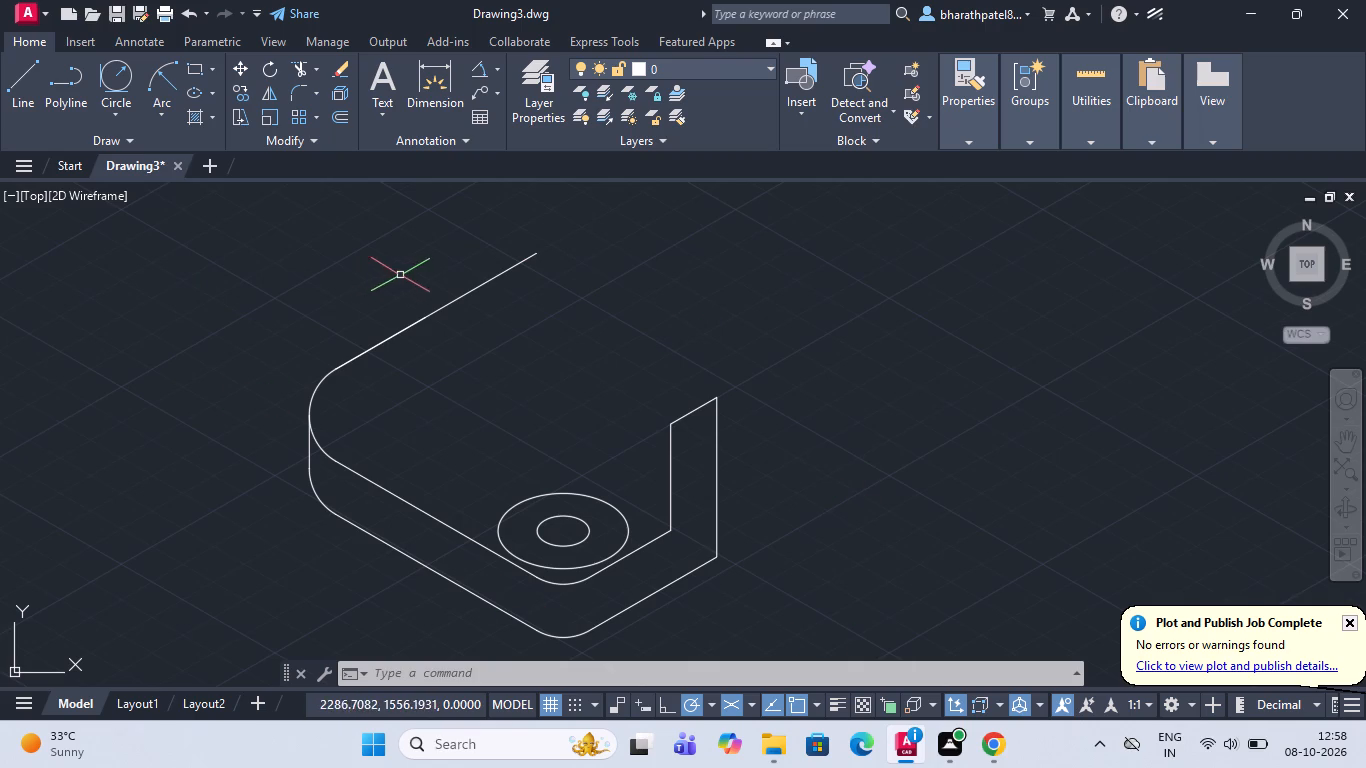
pyautogui.scroll(-1, 405, 273)
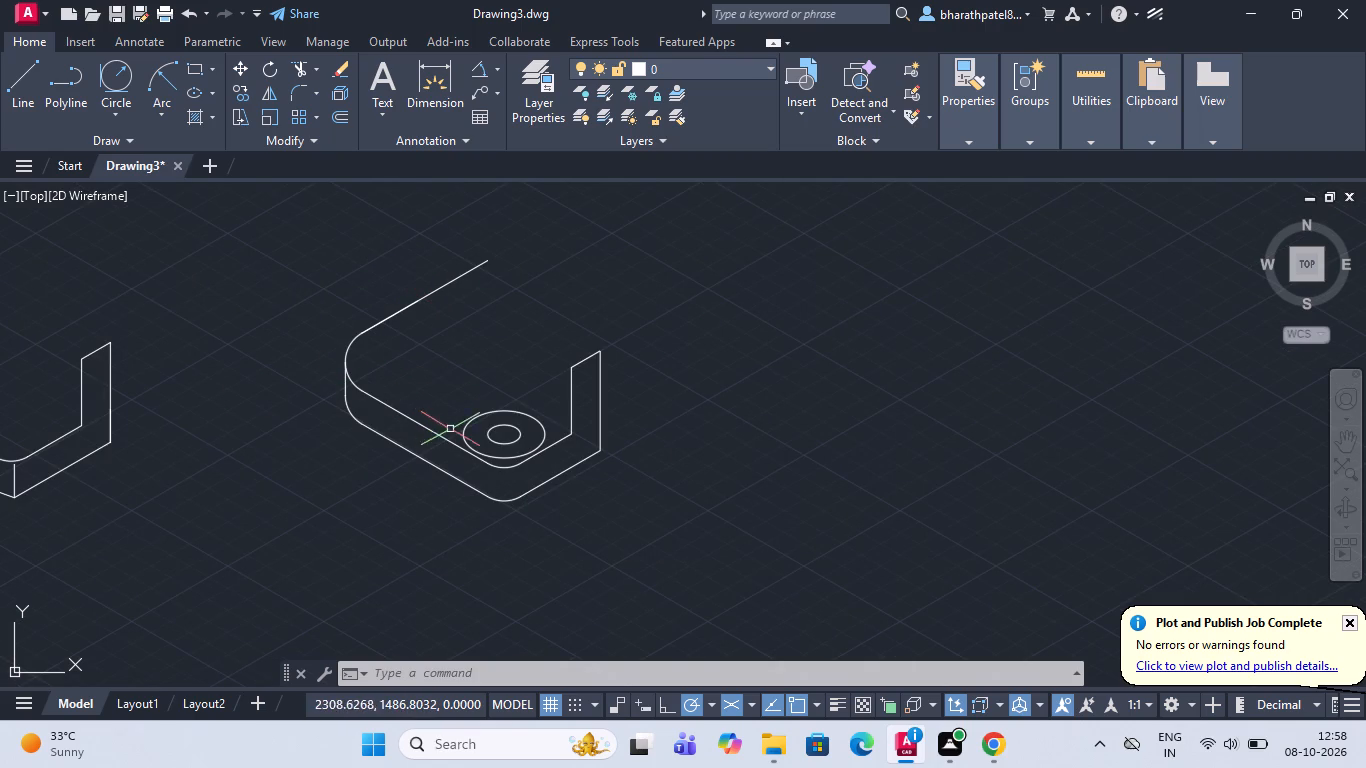
pyautogui.click(461, 434)
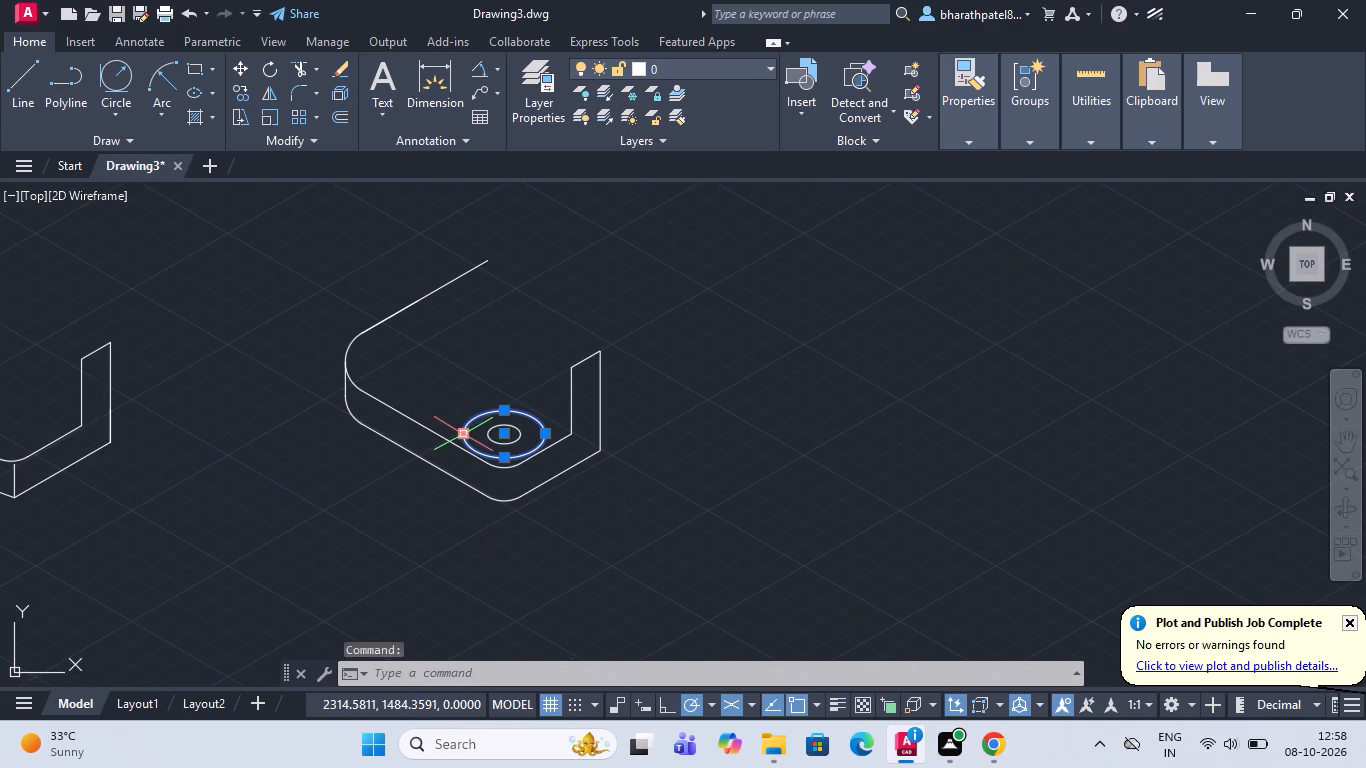
pyautogui.press('Delete')
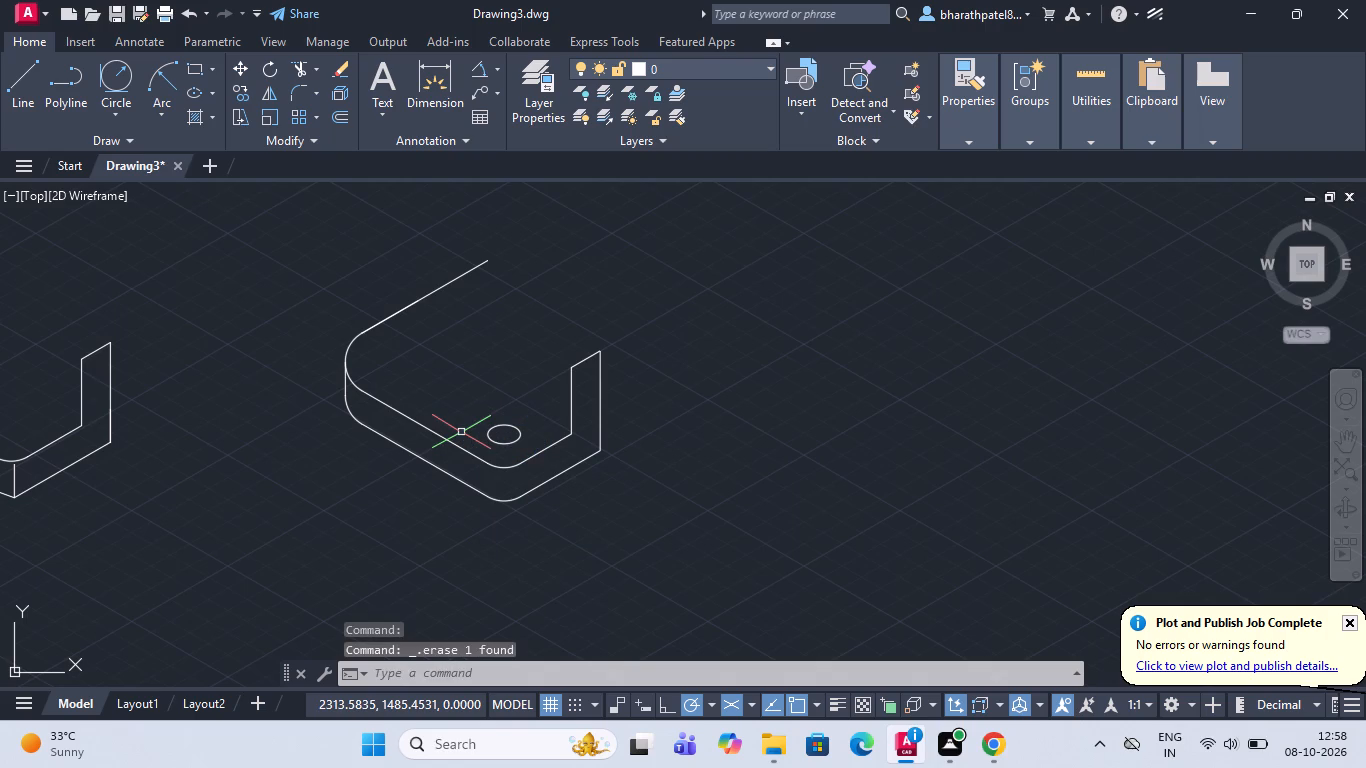
pyautogui.moveTo(261, 196); pyautogui.dragTo(260, 225)
pyautogui.click(256, 534)
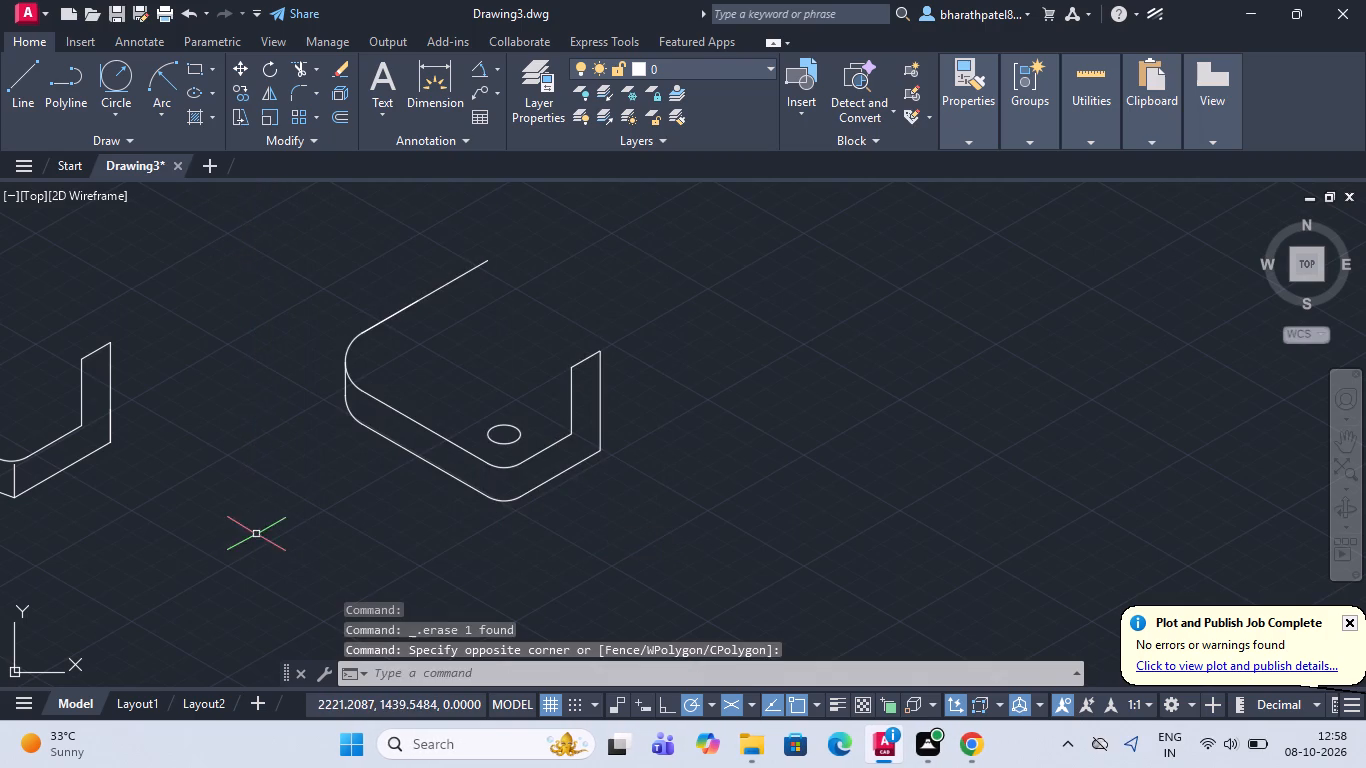
# Examine the redrawn base, its small hole and the upright's outline beside the first attempt.
pyautogui.scroll(2, 451, 226)
pyautogui.scroll(-3, 451, 239)
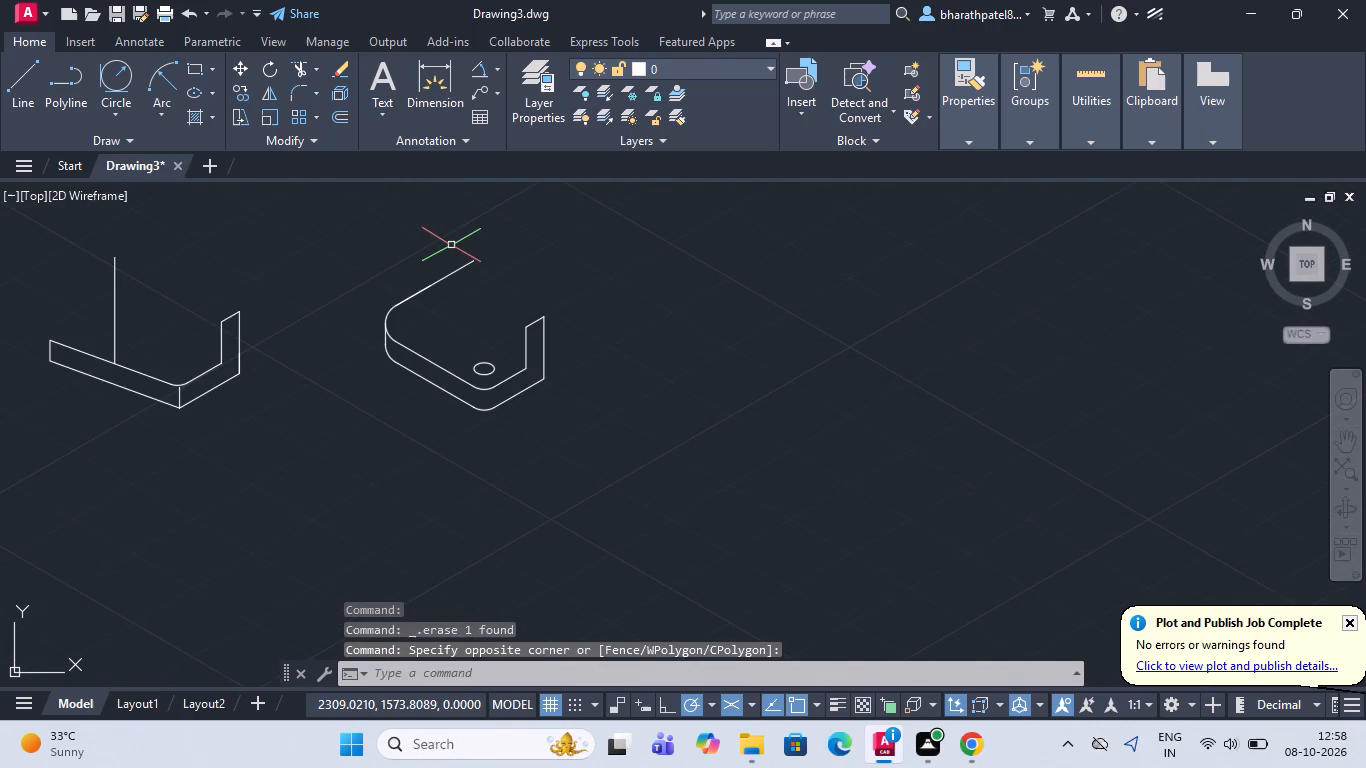
pyautogui.scroll(1, 451, 245)
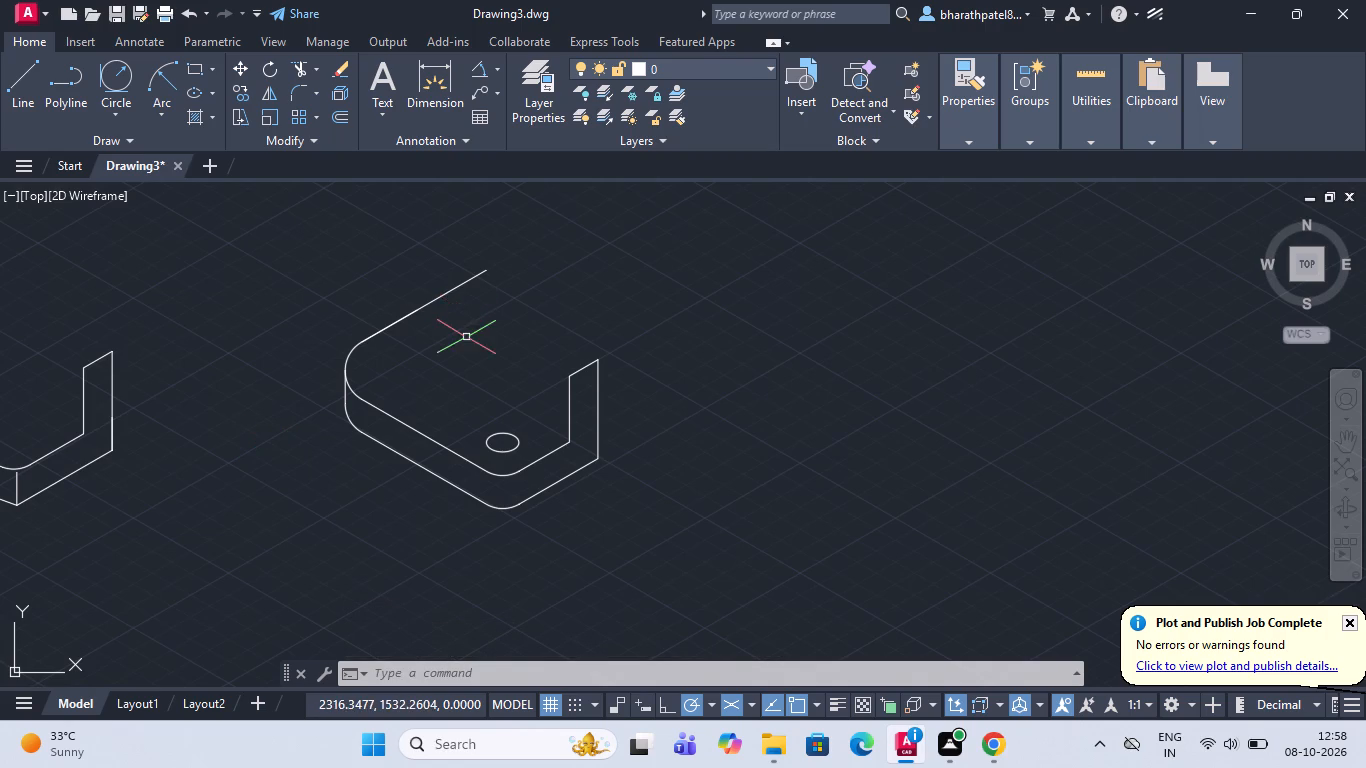
pyautogui.scroll(-1, 465, 338)
pyautogui.scroll(2, 437, 353)
pyautogui.scroll(-2, 438, 352)
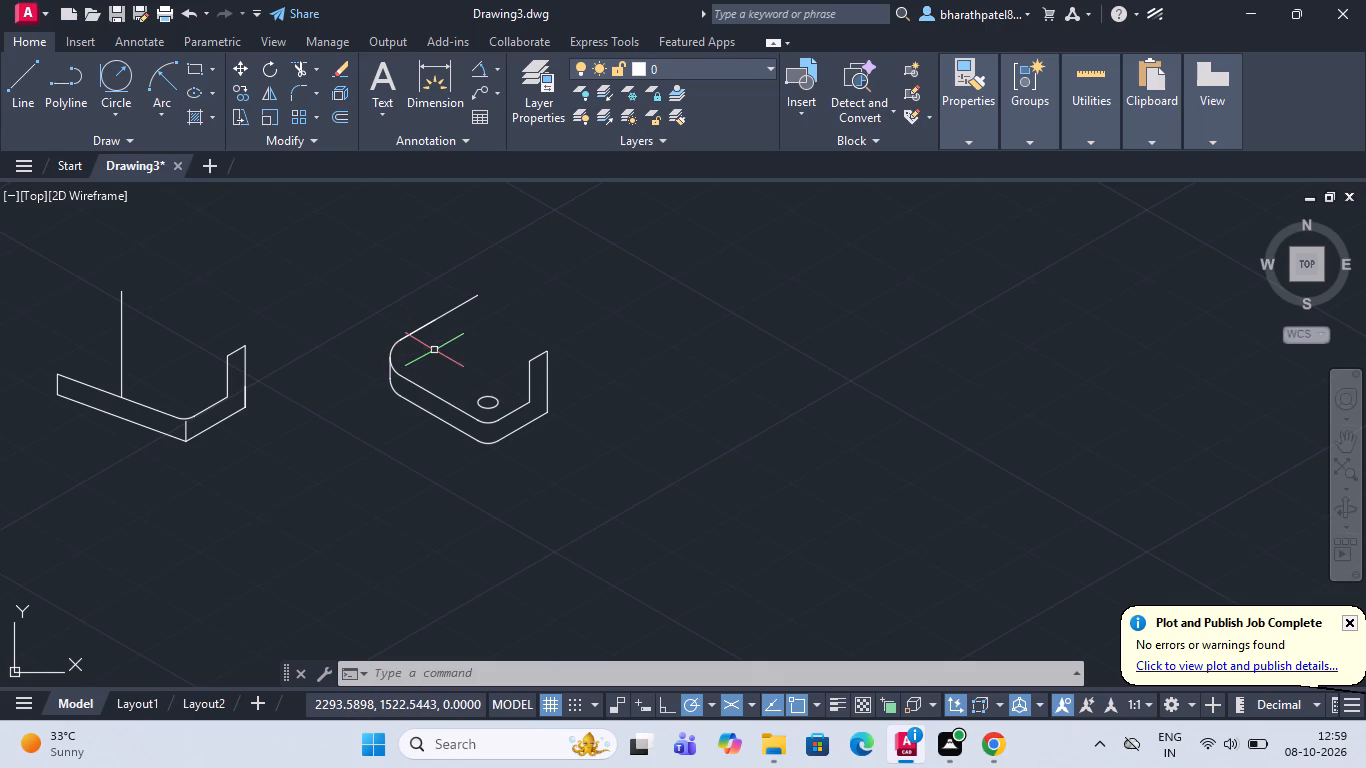
pyautogui.scroll(1, 406, 392)
pyautogui.scroll(-1, 407, 368)
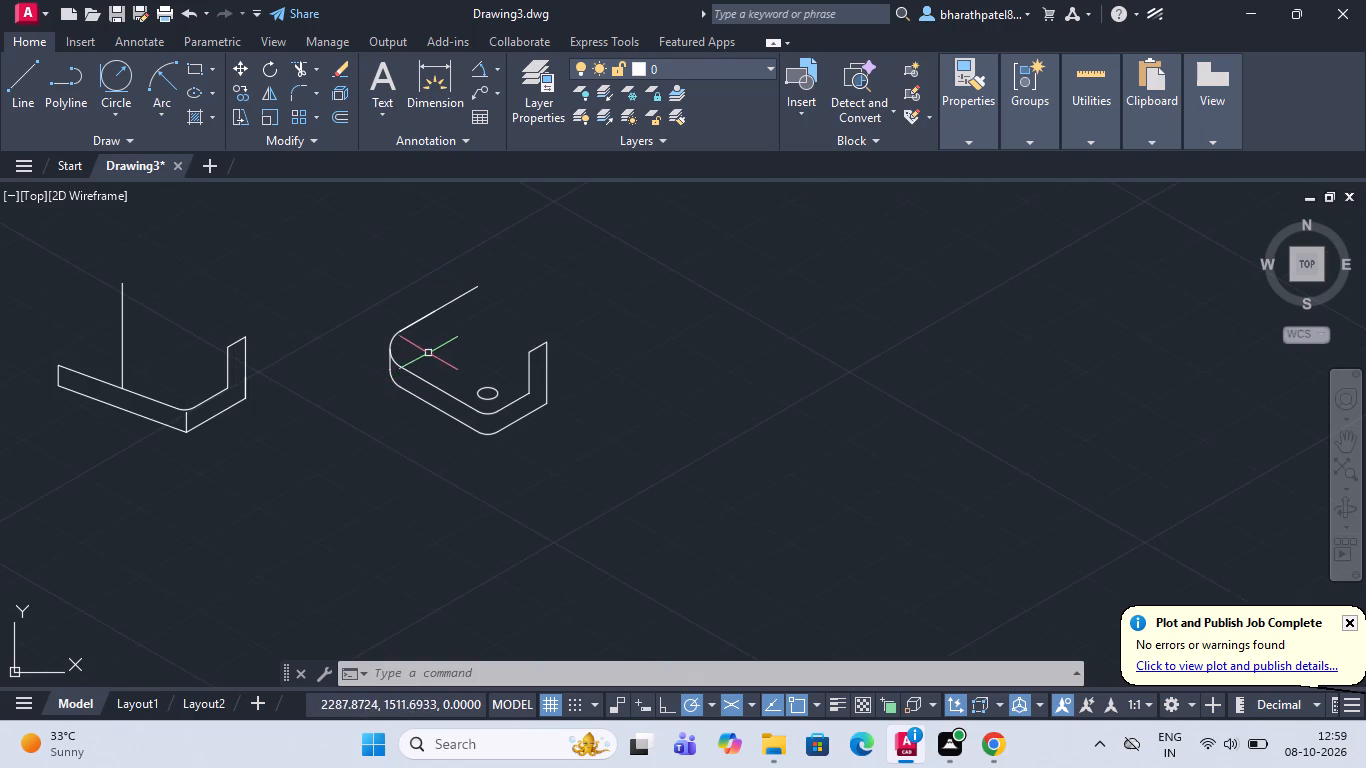
pyautogui.scroll(2, 429, 351)
pyautogui.scroll(-3, 430, 351)
pyautogui.scroll(3, 431, 354)
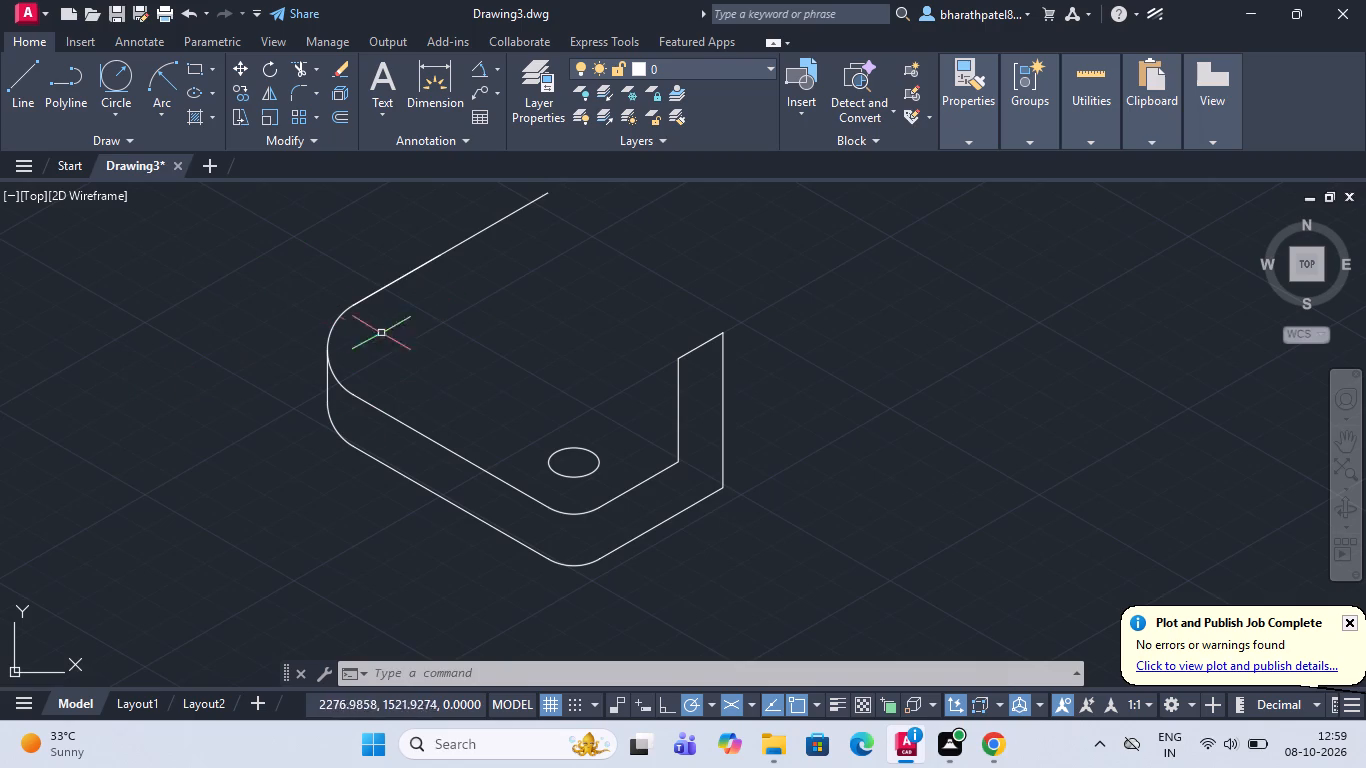
pyautogui.scroll(-2, 430, 342)
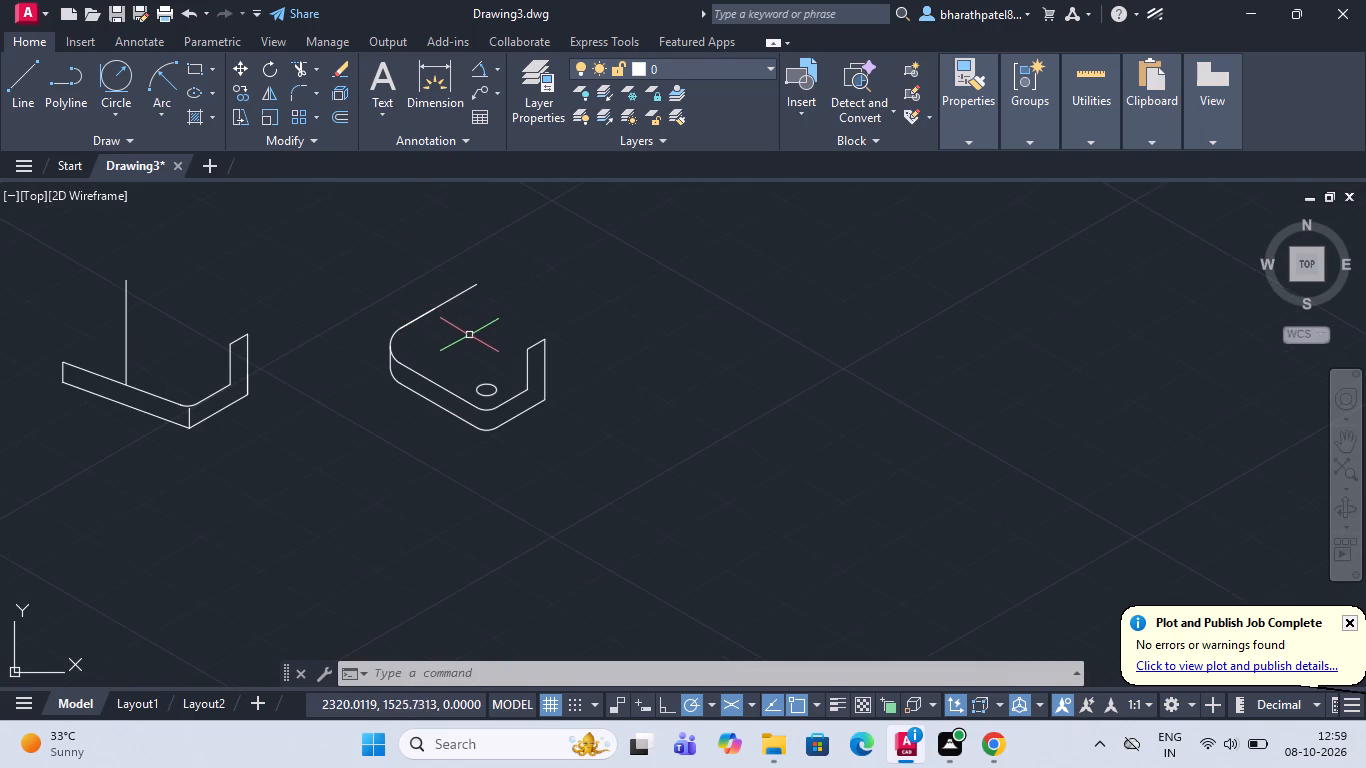
pyautogui.scroll(-2, 470, 340)
pyautogui.scroll(3, 464, 363)
pyautogui.scroll(-2, 464, 363)
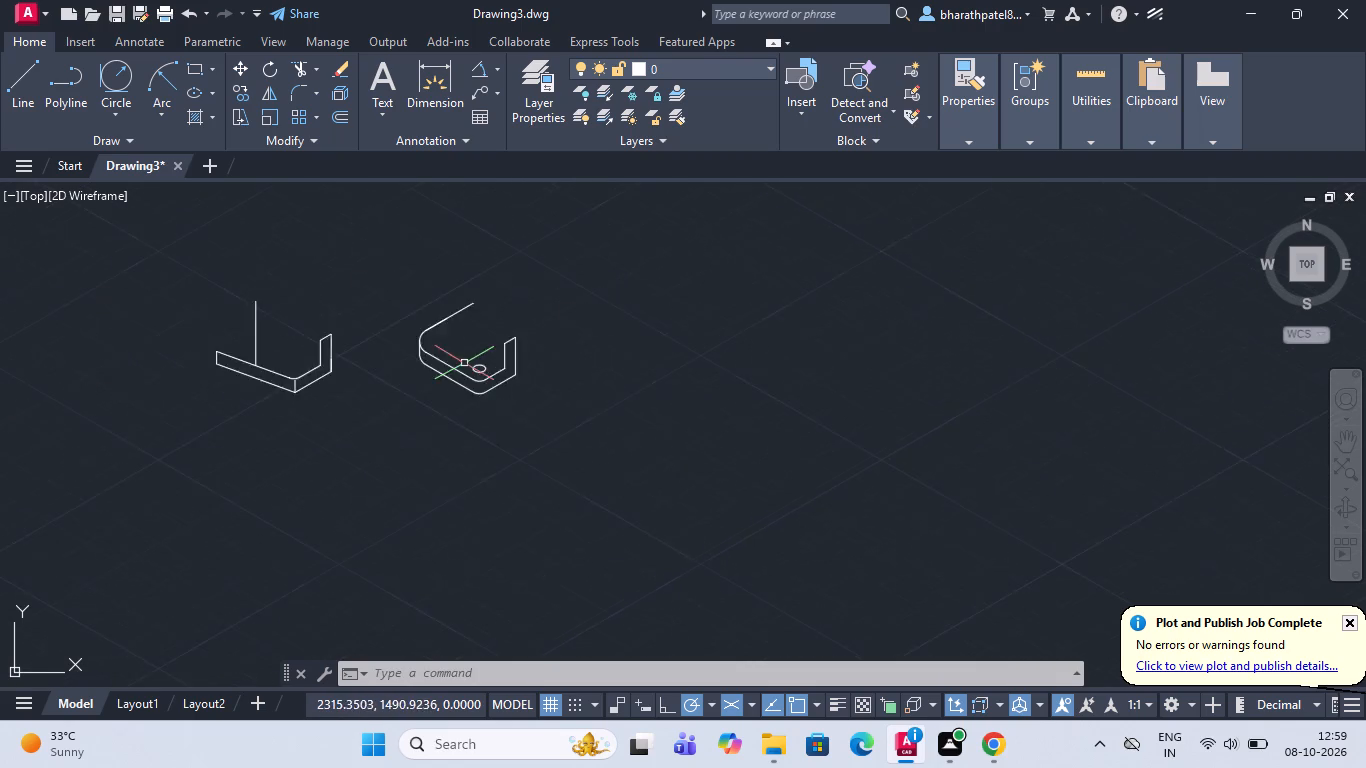
pyautogui.scroll(1, 464, 363)
pyautogui.scroll(-2, 464, 363)
pyautogui.scroll(3, 464, 363)
pyautogui.scroll(-4, 464, 363)
pyautogui.scroll(4, 464, 363)
pyautogui.scroll(-5, 464, 363)
pyautogui.scroll(4, 464, 363)
pyautogui.scroll(-4, 464, 363)
pyautogui.scroll(5, 464, 363)
pyautogui.scroll(-2, 464, 363)
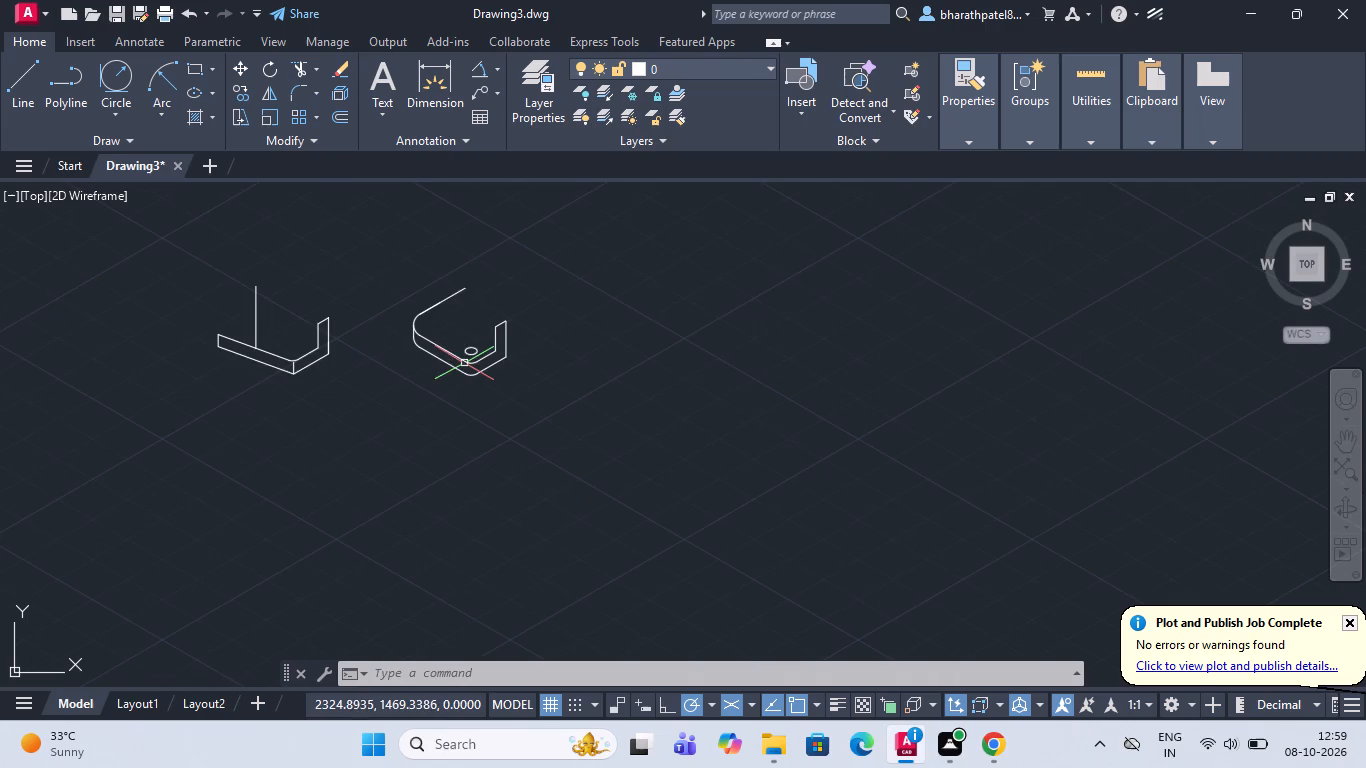
pyautogui.scroll(3, 473, 304)
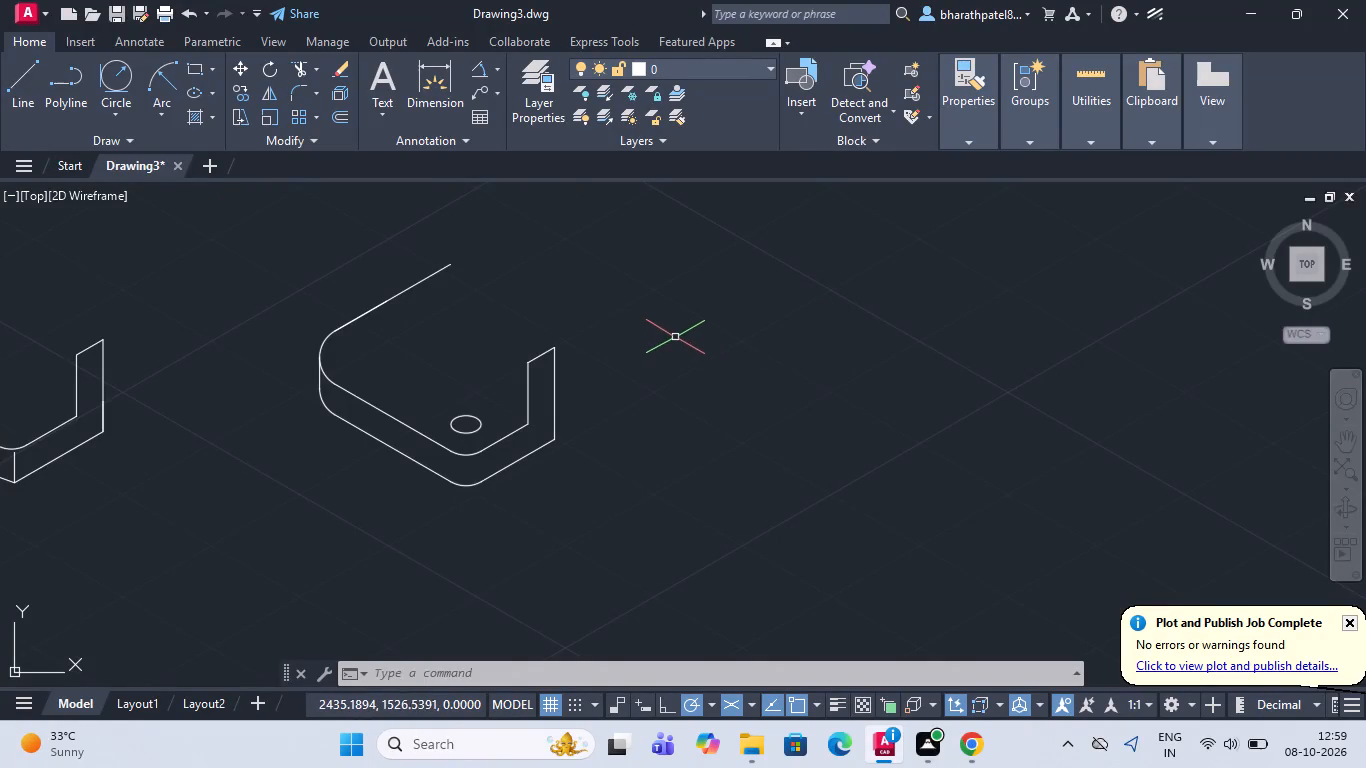
pyautogui.scroll(-1, 546, 309)
pyautogui.scroll(3, 533, 341)
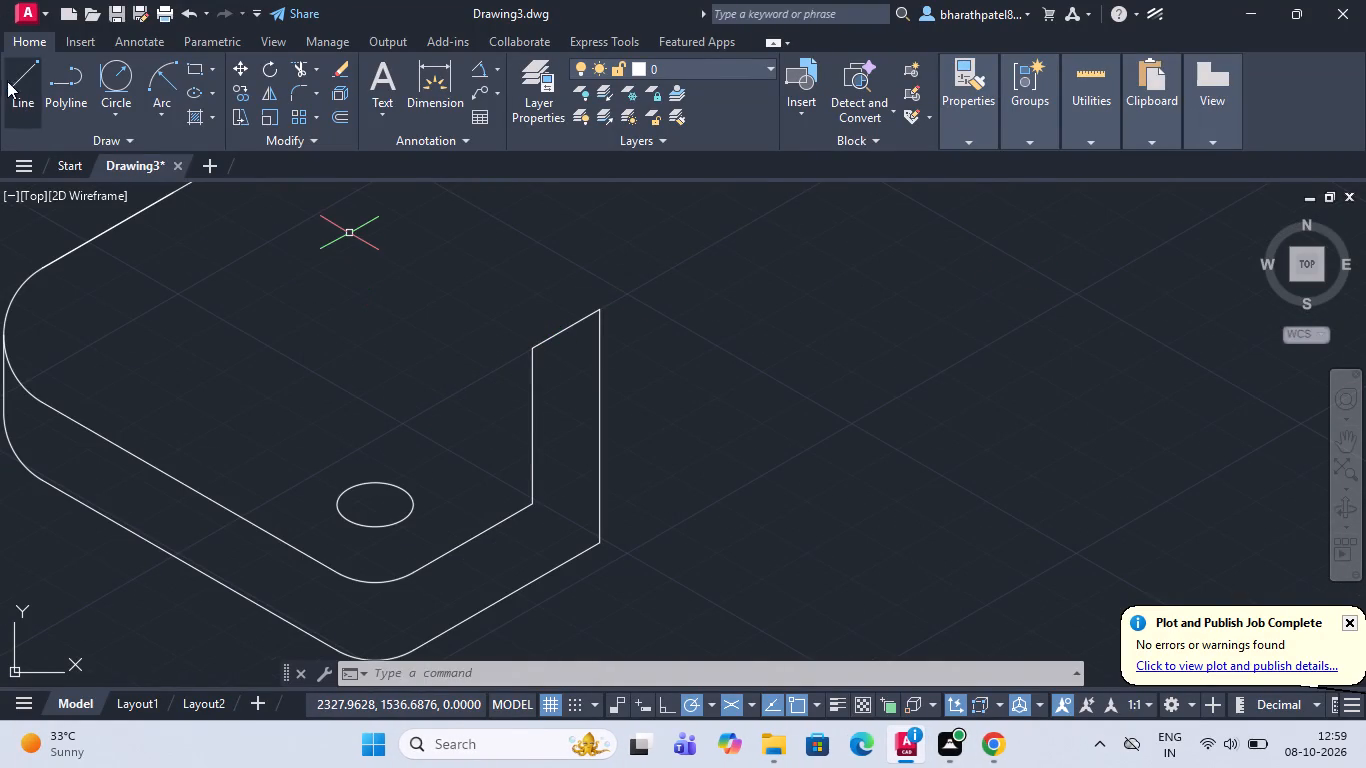
pyautogui.scroll(-1, 409, 288)
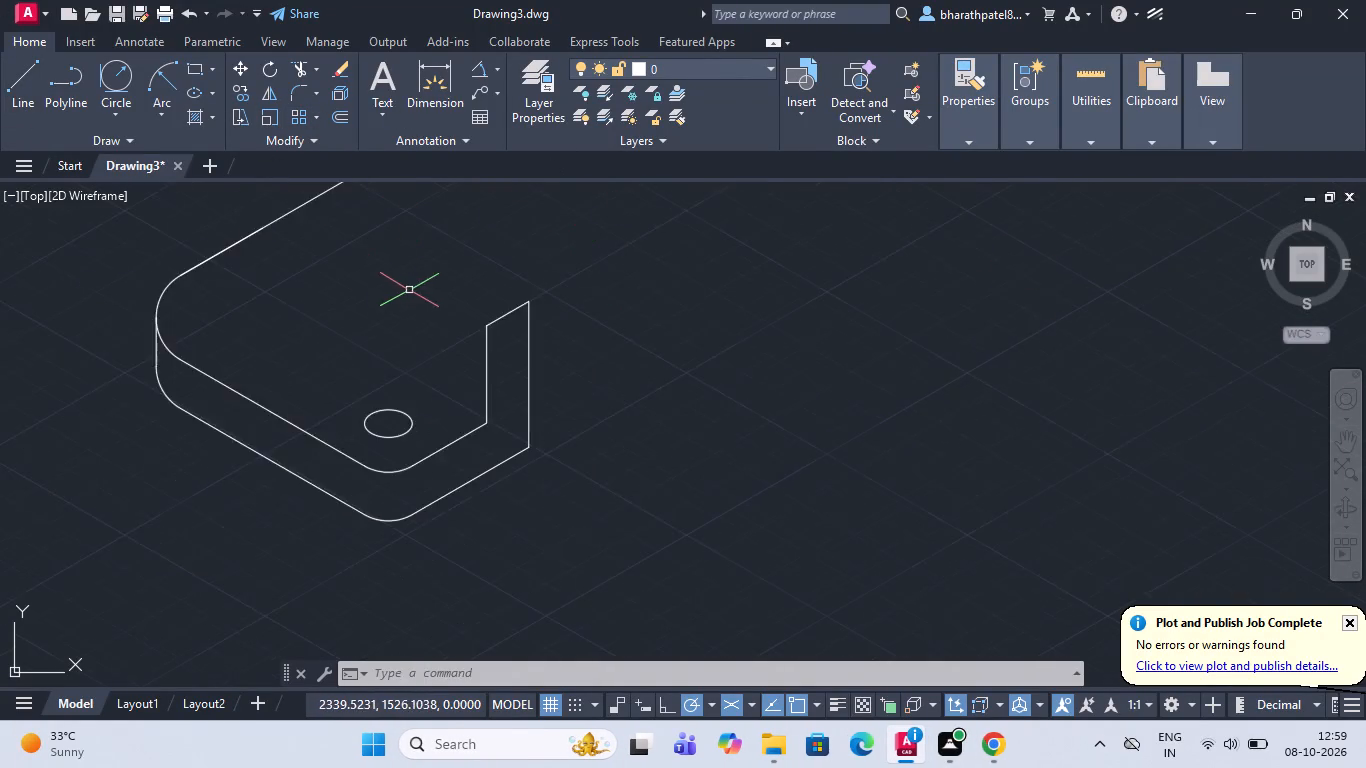
# Examine the redrawn base's top back edge, small hole and upright outline beside the first attempt.
pyautogui.scroll(-1, 409, 290)
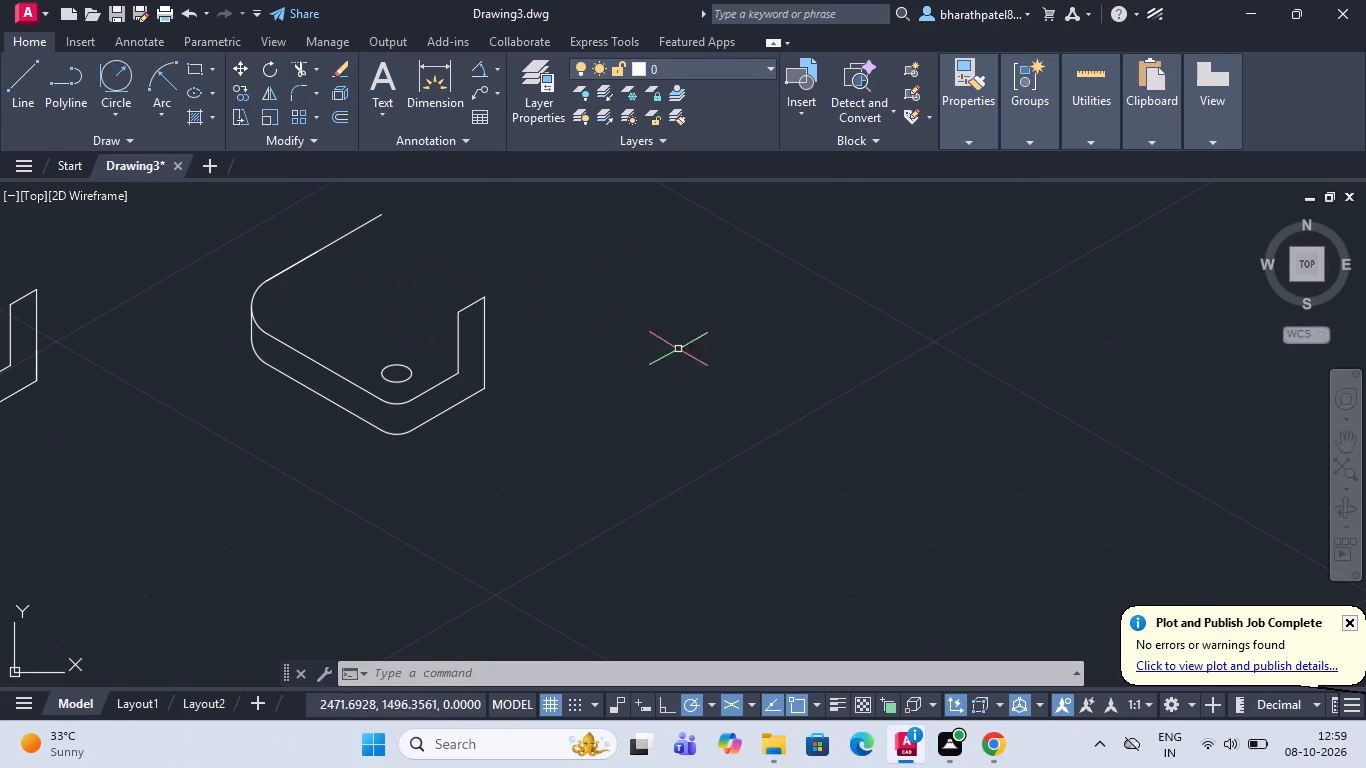
pyautogui.scroll(3, 399, 357)
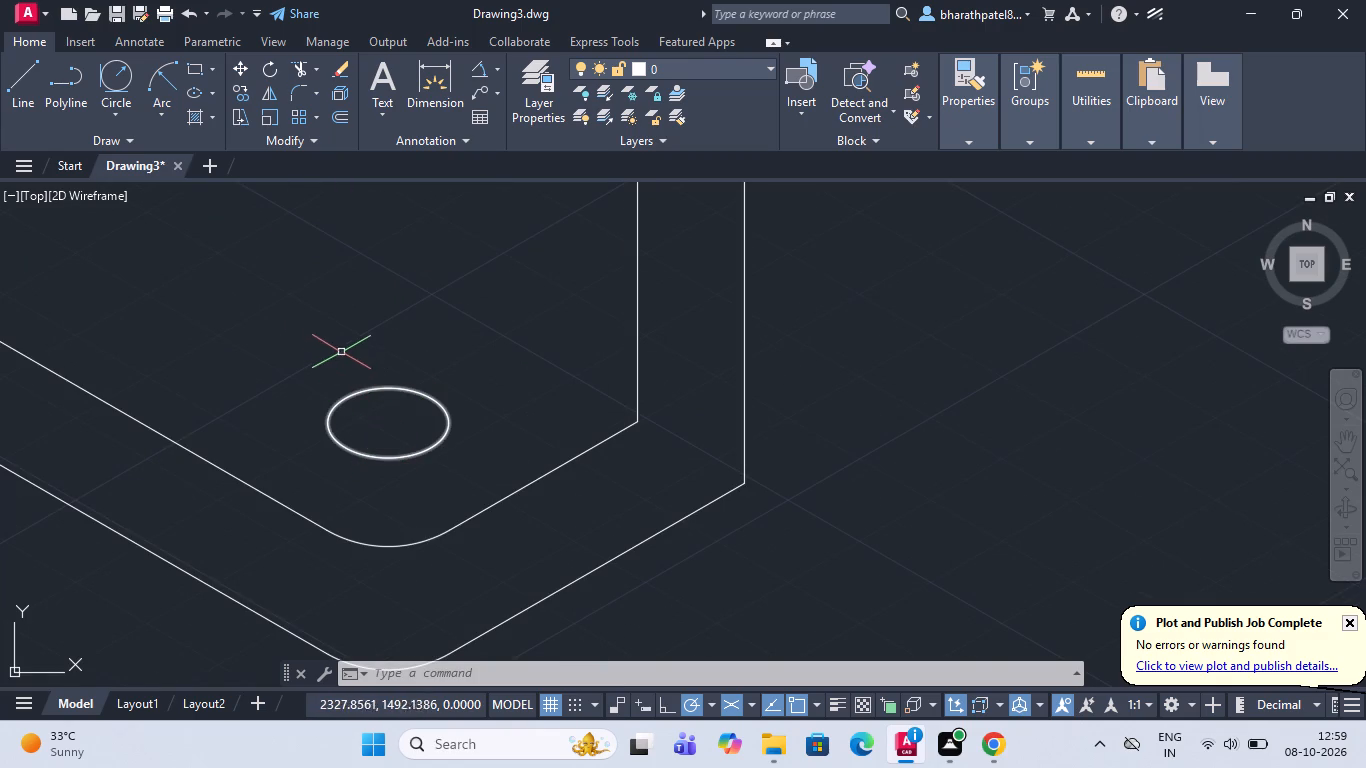
pyautogui.scroll(-4, 343, 334)
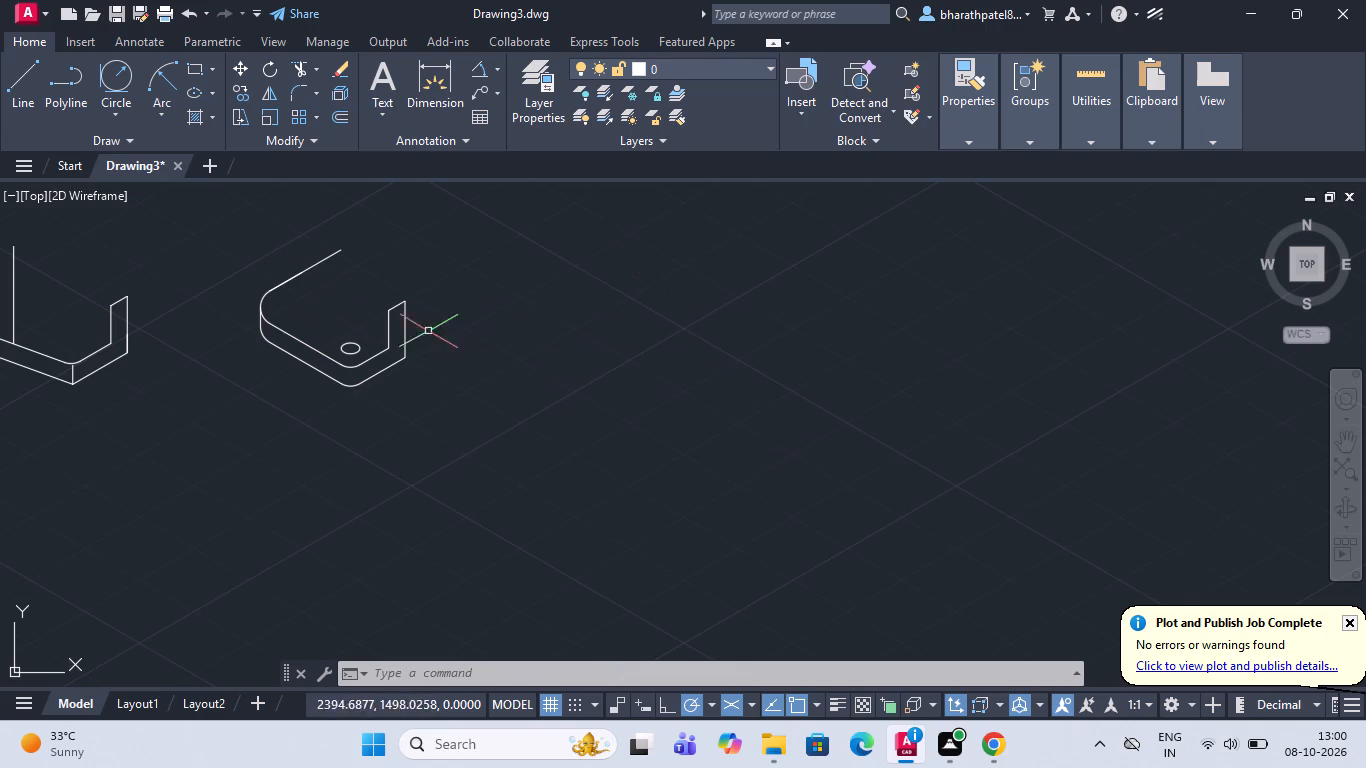
pyautogui.scroll(-2, 372, 324)
pyautogui.scroll(2, 299, 313)
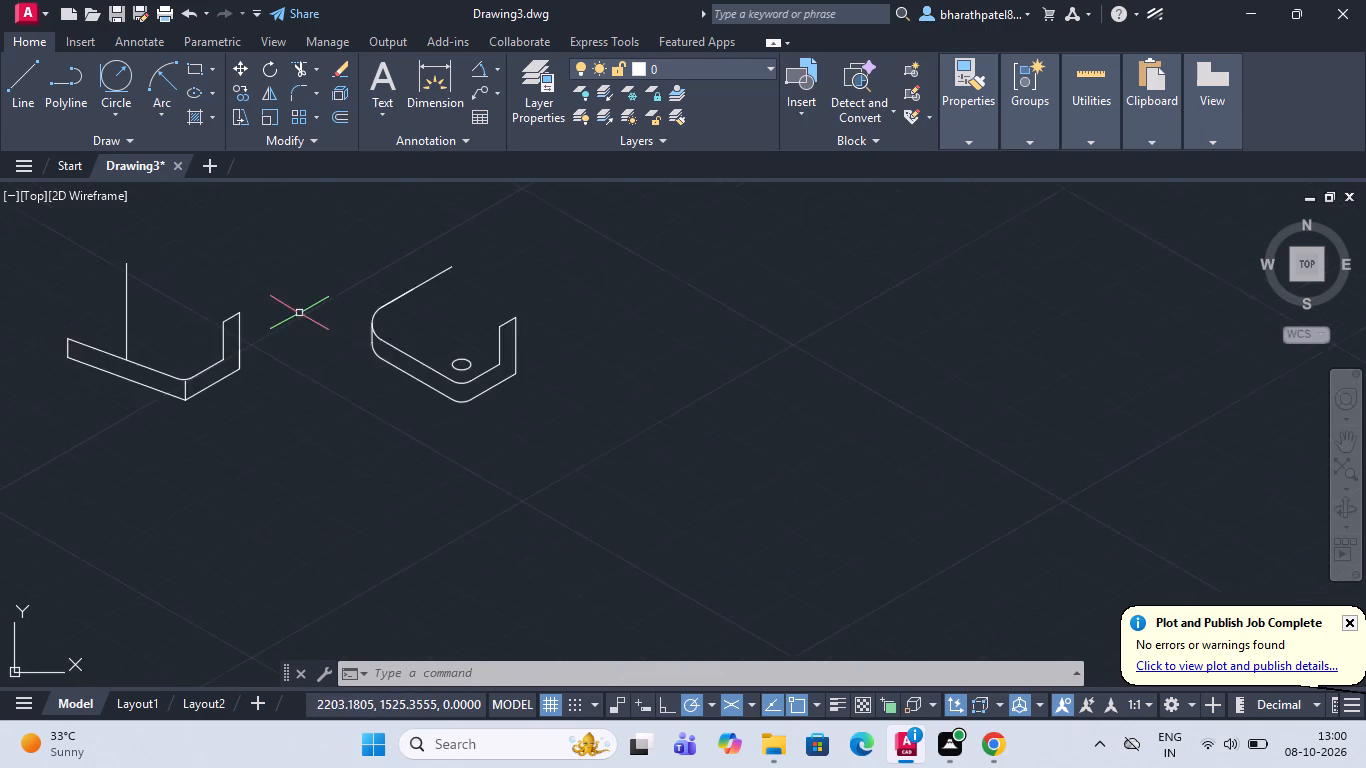
pyautogui.scroll(1, 313, 301)
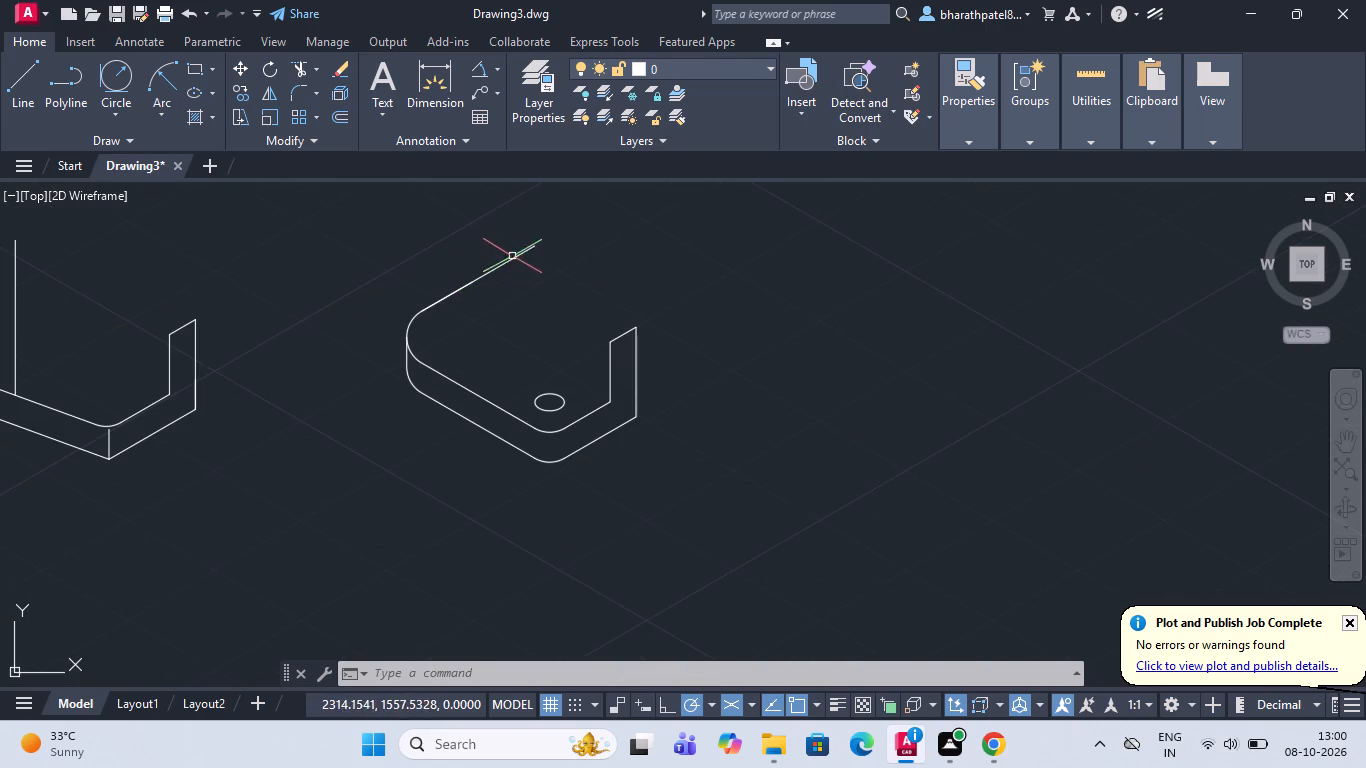
pyautogui.scroll(2, 518, 249)
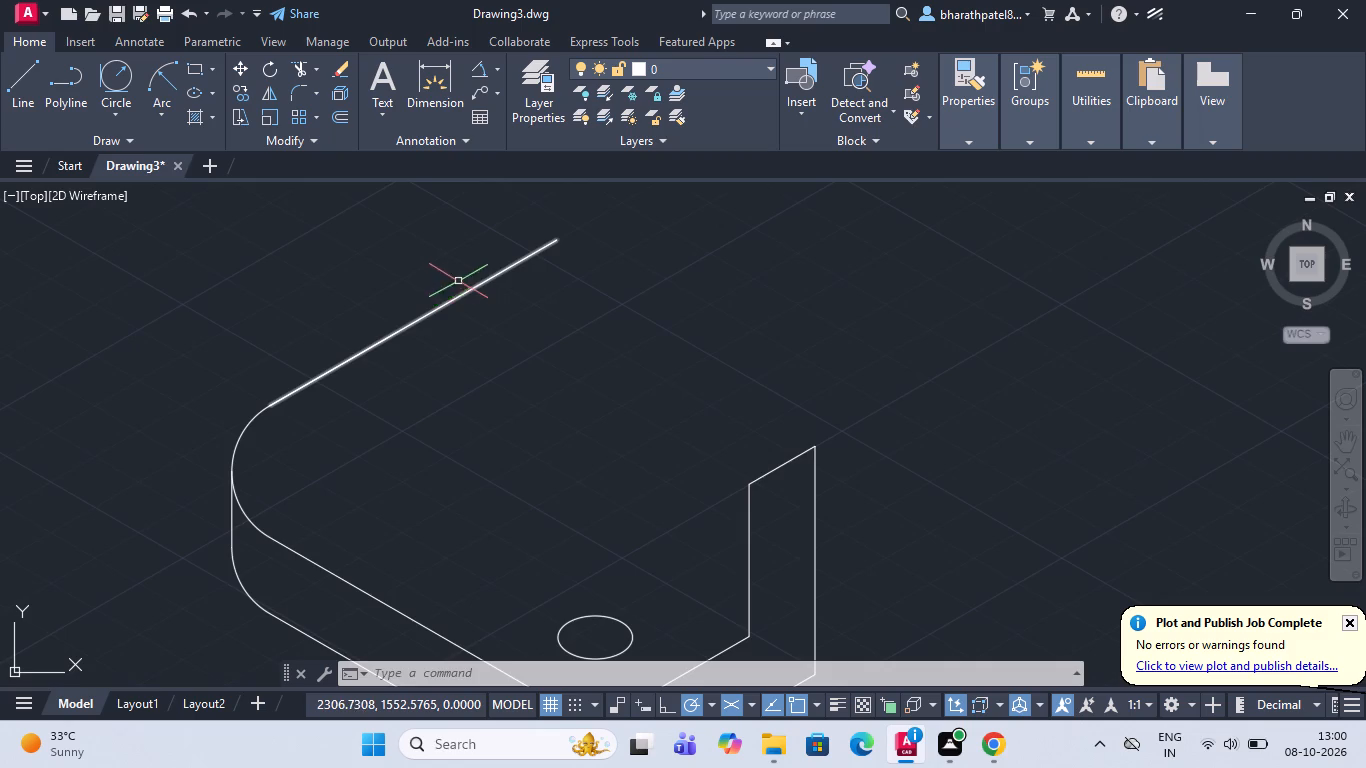
pyautogui.scroll(-2, 457, 280)
pyautogui.click(456, 288)
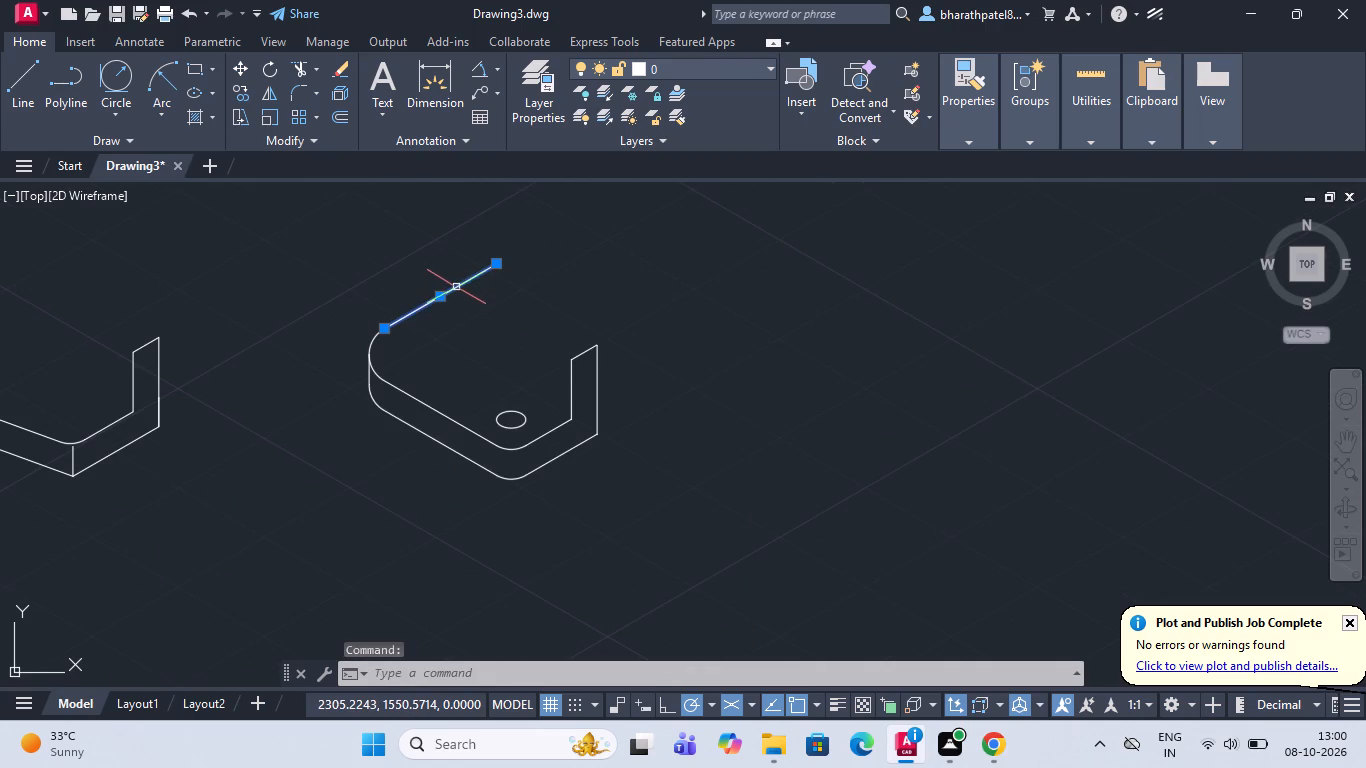
pyautogui.press('Escape')
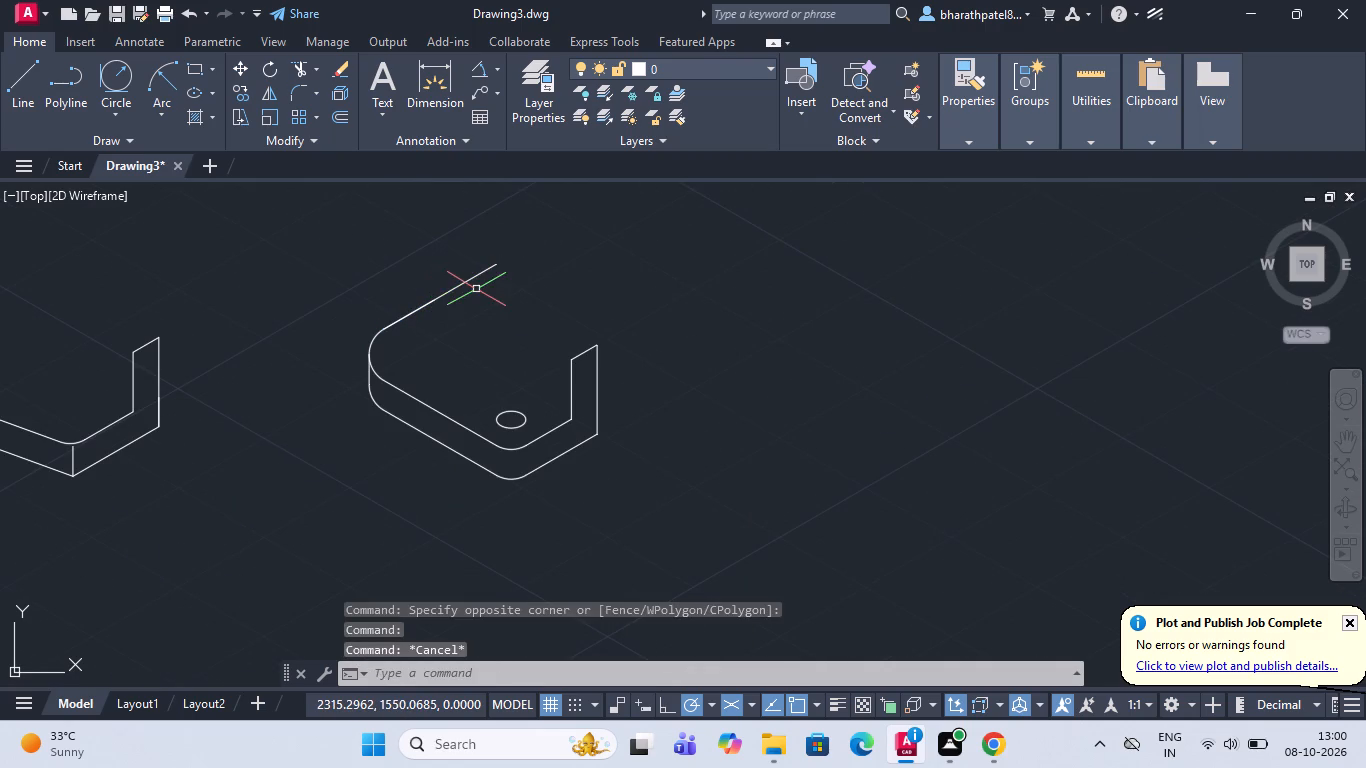
pyautogui.scroll(-1, 517, 379)
pyautogui.scroll(1, 544, 404)
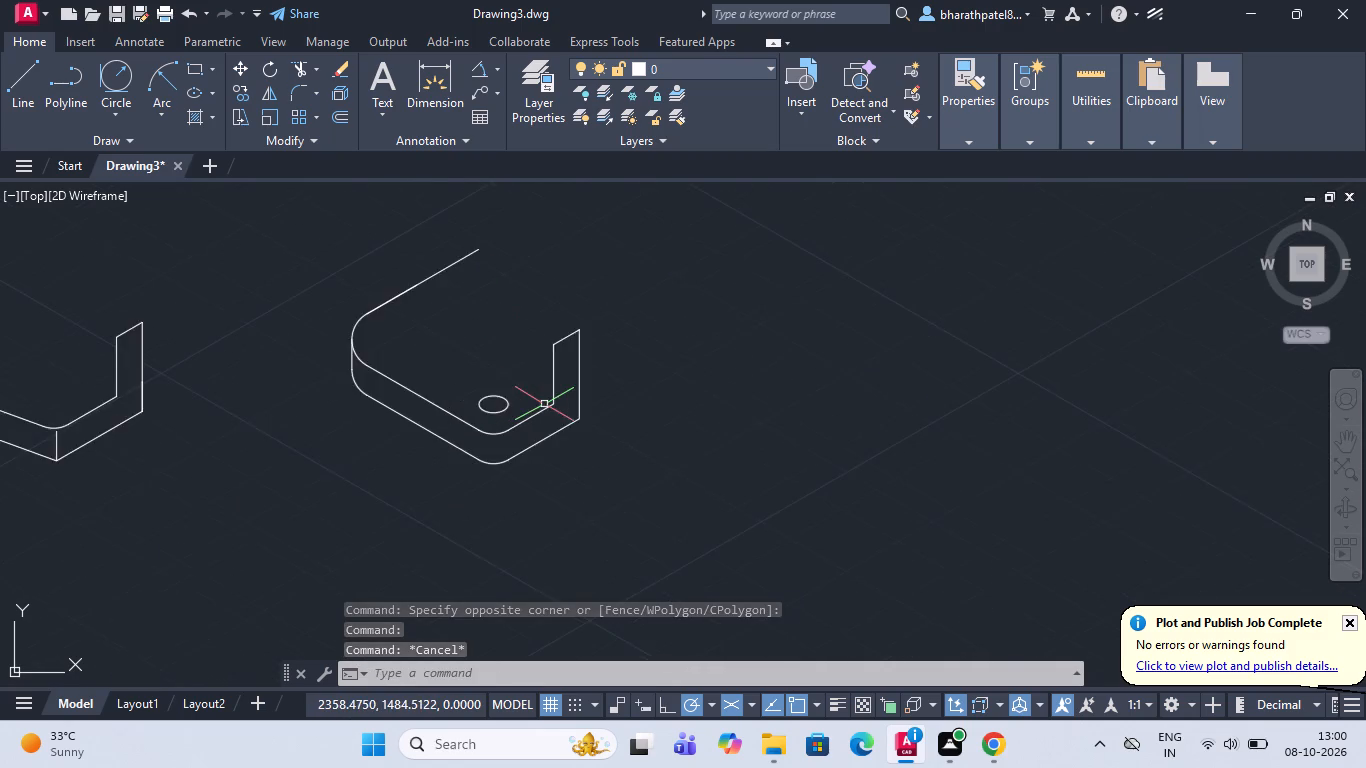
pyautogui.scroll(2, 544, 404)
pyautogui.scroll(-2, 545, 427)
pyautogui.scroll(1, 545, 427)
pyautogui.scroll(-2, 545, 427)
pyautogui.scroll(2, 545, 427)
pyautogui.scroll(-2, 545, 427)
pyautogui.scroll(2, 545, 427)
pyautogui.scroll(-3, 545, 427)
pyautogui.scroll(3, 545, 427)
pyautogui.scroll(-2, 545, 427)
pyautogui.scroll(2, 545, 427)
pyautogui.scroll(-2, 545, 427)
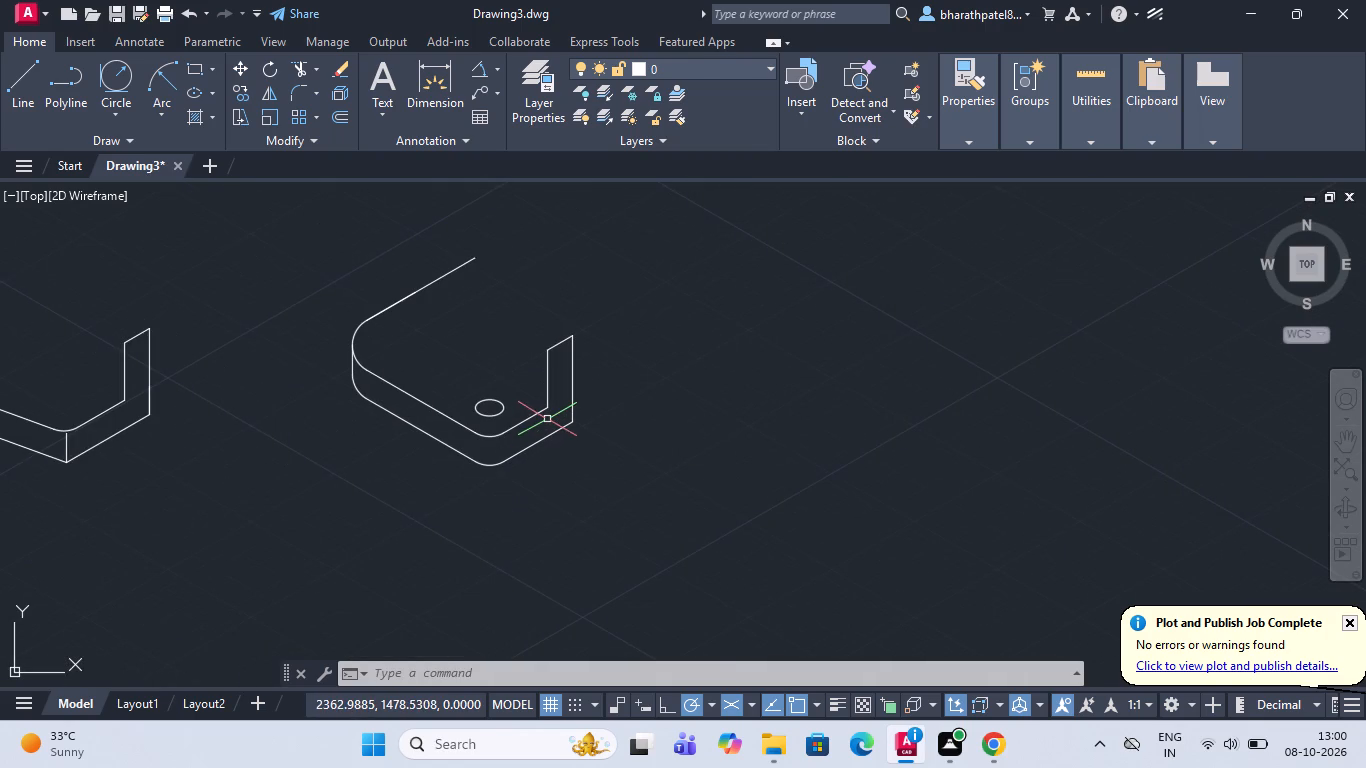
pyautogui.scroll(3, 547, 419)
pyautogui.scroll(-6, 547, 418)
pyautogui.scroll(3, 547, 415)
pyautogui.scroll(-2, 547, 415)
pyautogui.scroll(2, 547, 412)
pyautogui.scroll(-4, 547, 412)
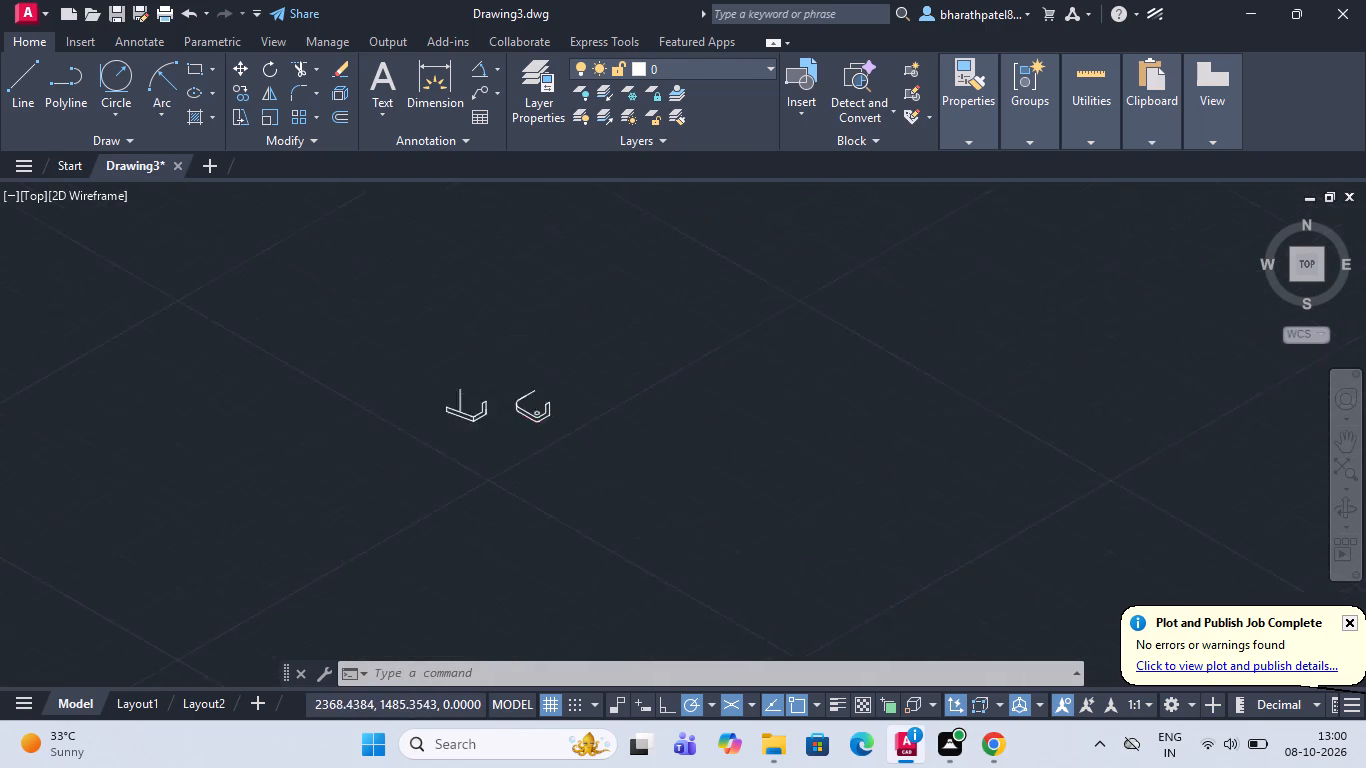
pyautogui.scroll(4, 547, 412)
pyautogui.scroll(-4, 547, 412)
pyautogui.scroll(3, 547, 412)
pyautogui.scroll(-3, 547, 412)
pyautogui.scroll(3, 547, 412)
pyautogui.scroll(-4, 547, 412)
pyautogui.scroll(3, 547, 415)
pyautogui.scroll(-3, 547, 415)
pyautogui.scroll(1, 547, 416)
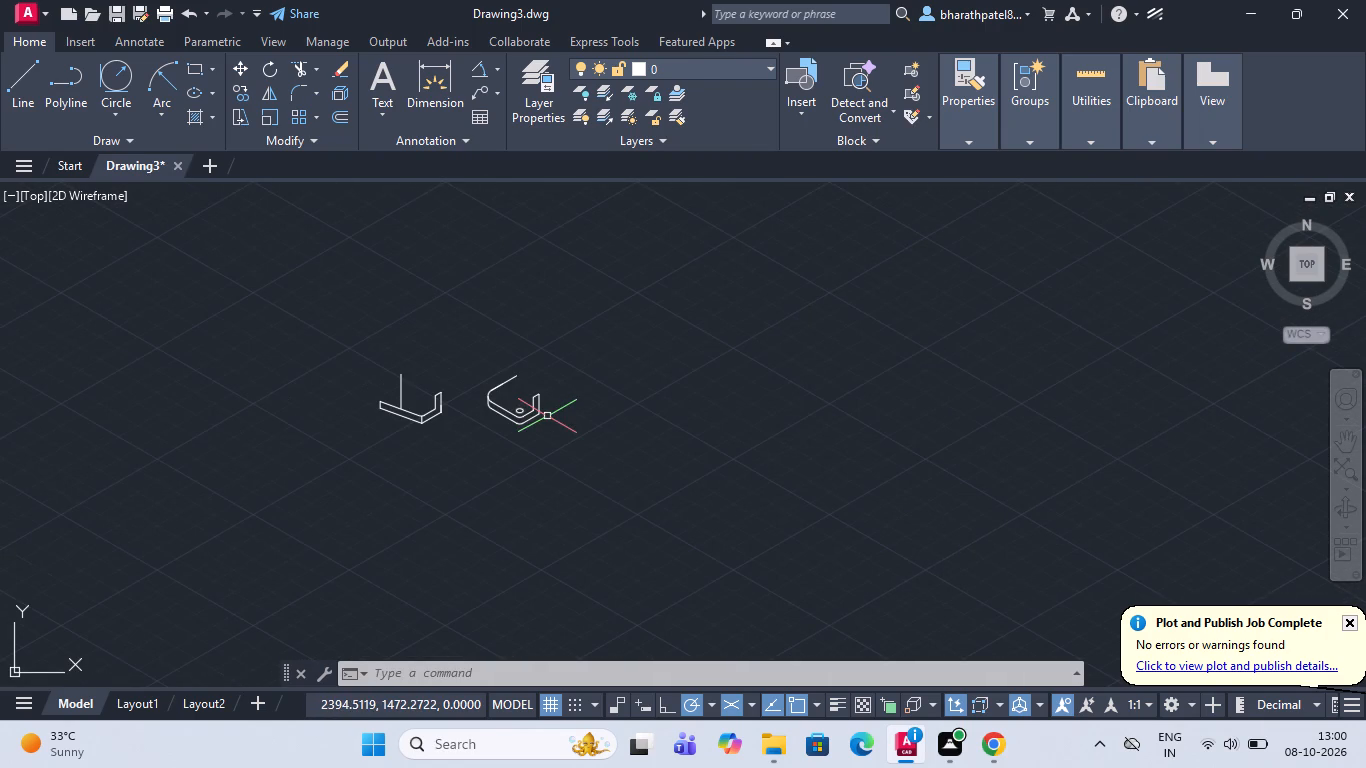
# Draw a 100-unit line at 150° across the base's top face from the upright's inner bottom corner.
pyautogui.scroll(1, 537, 389)
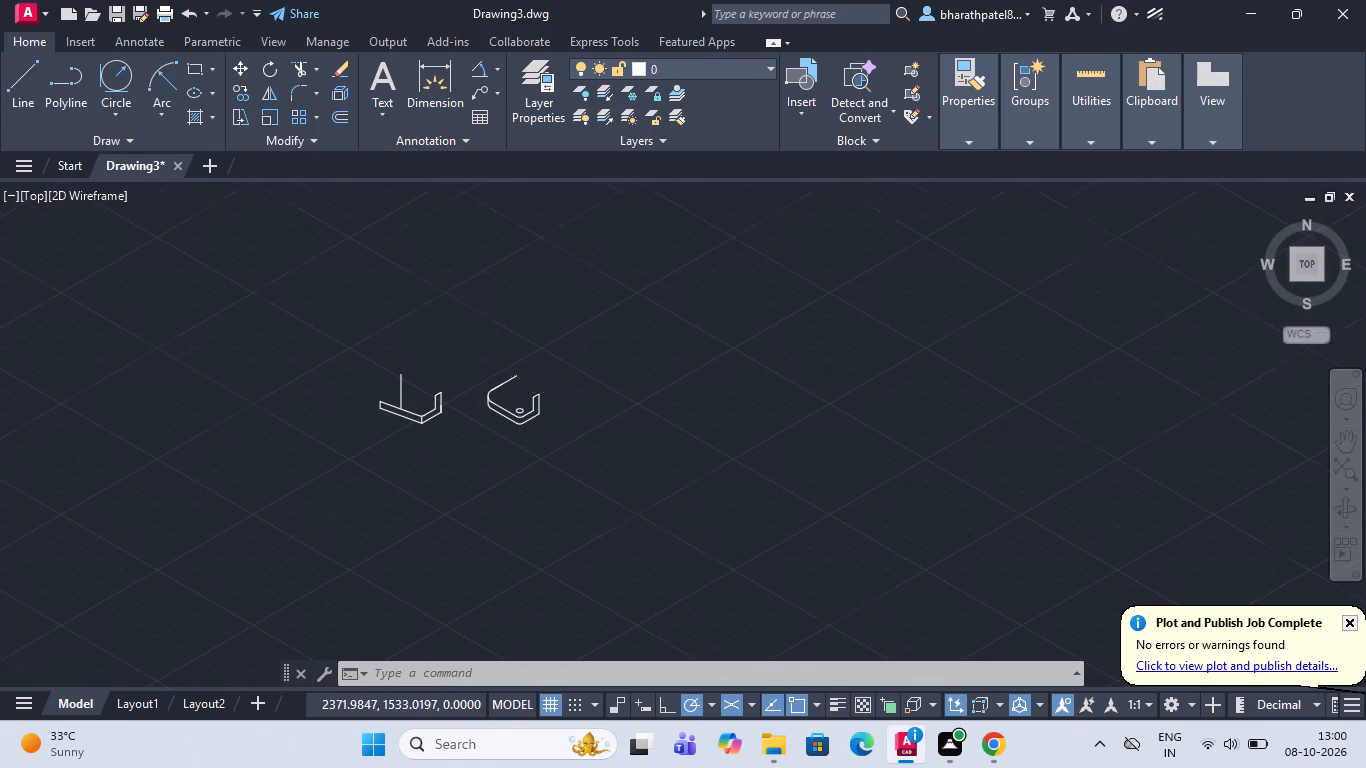
pyautogui.scroll(3, 537, 389)
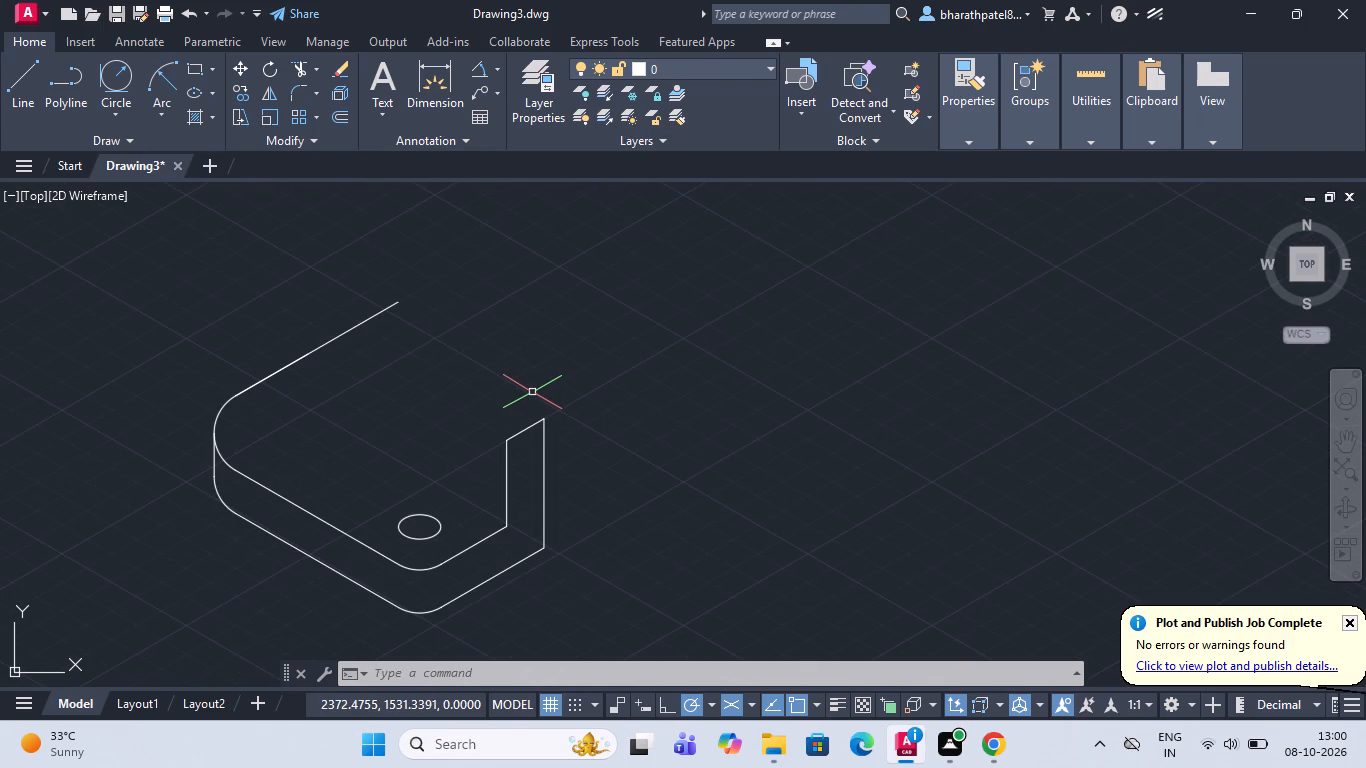
pyautogui.scroll(-1, 519, 405)
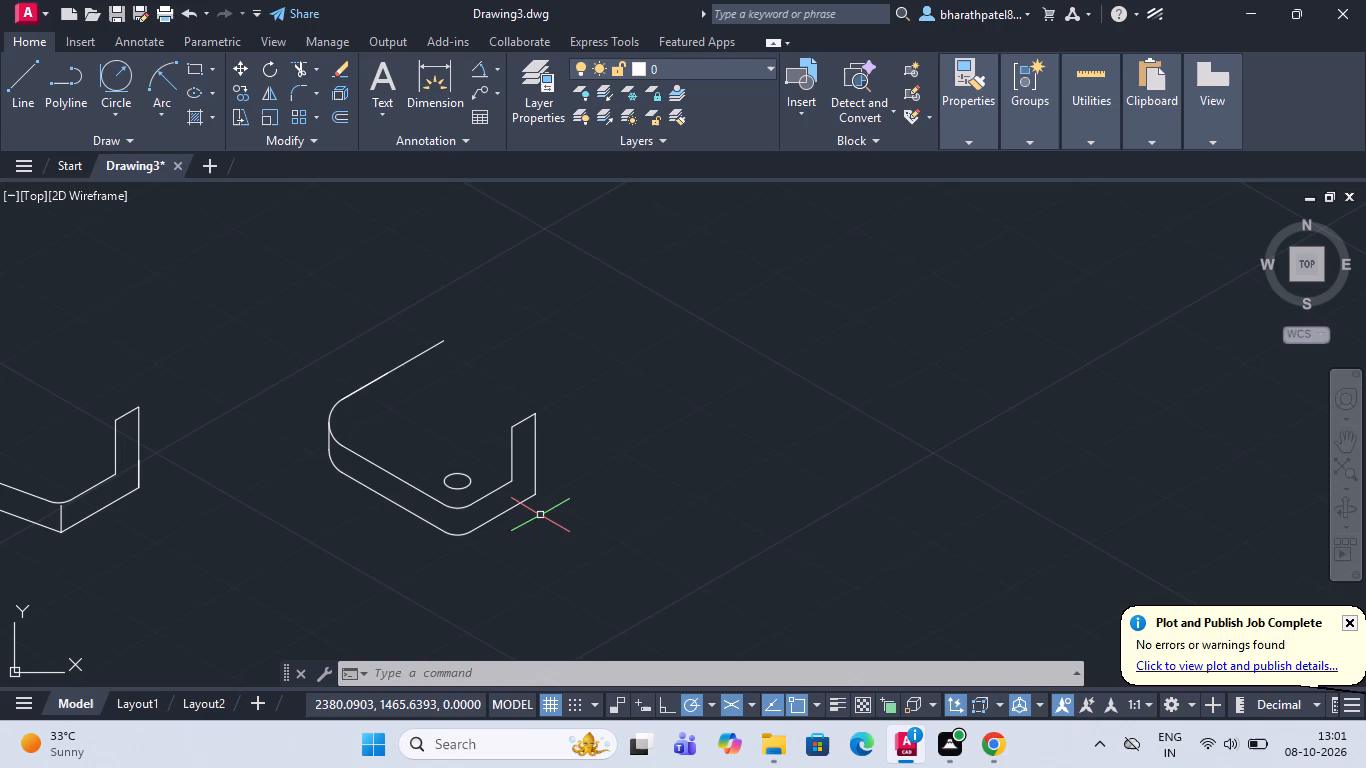
pyautogui.click(21, 76)
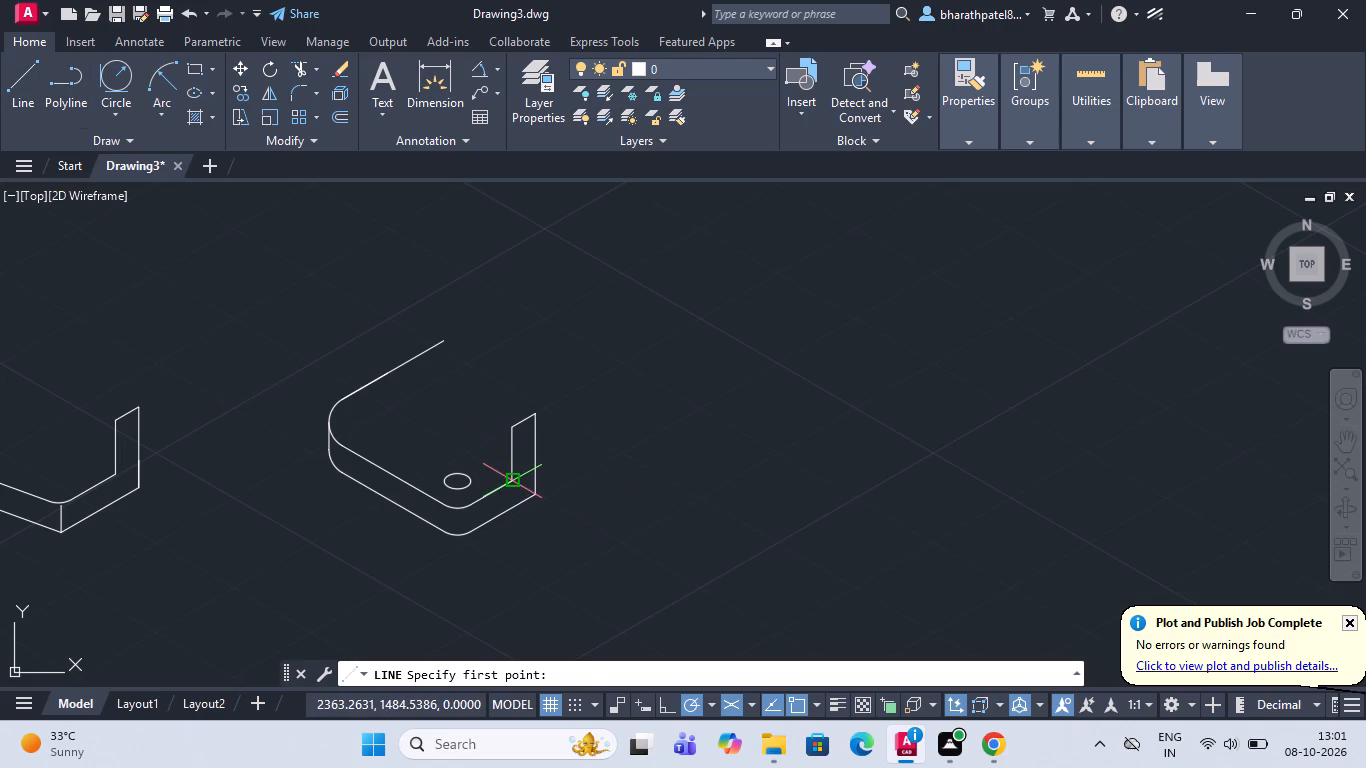
pyautogui.click(512, 484)
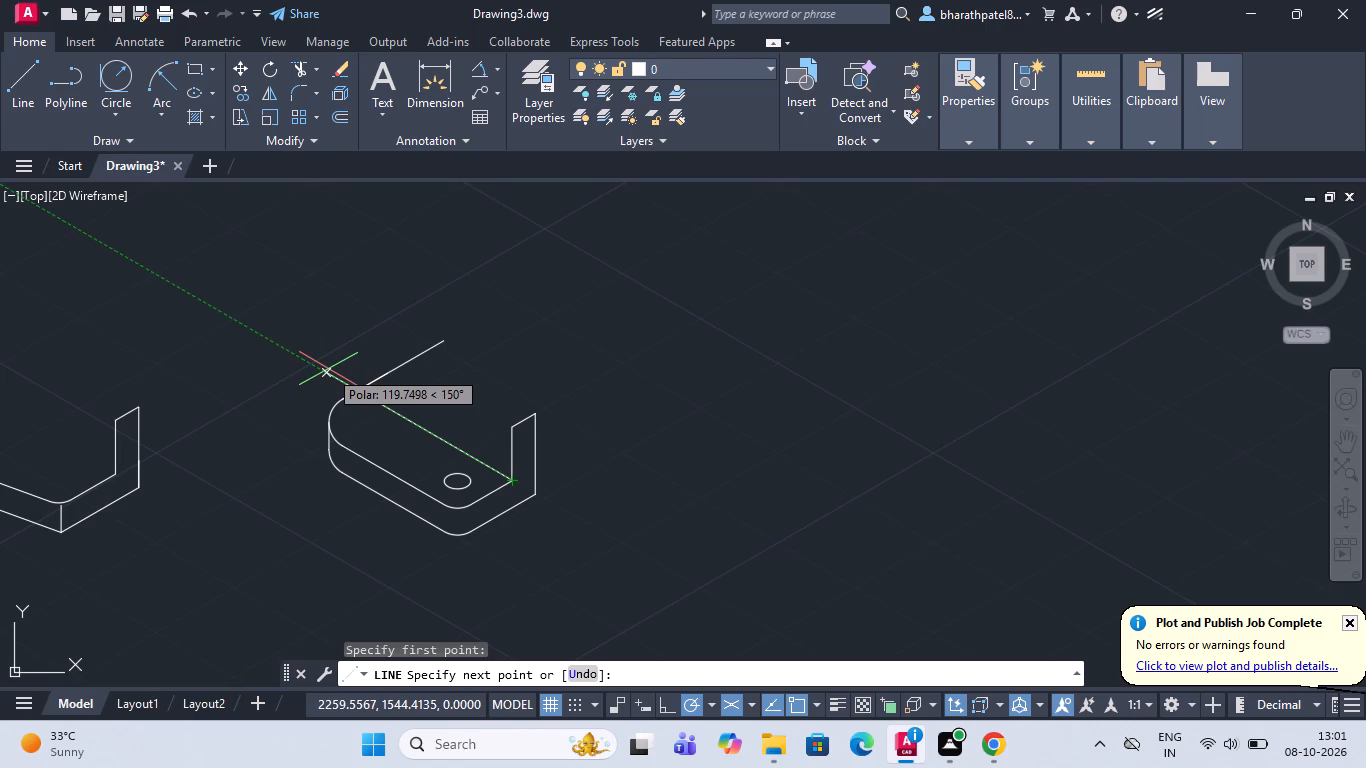
pyautogui.write('100')
pyautogui.press('Return')
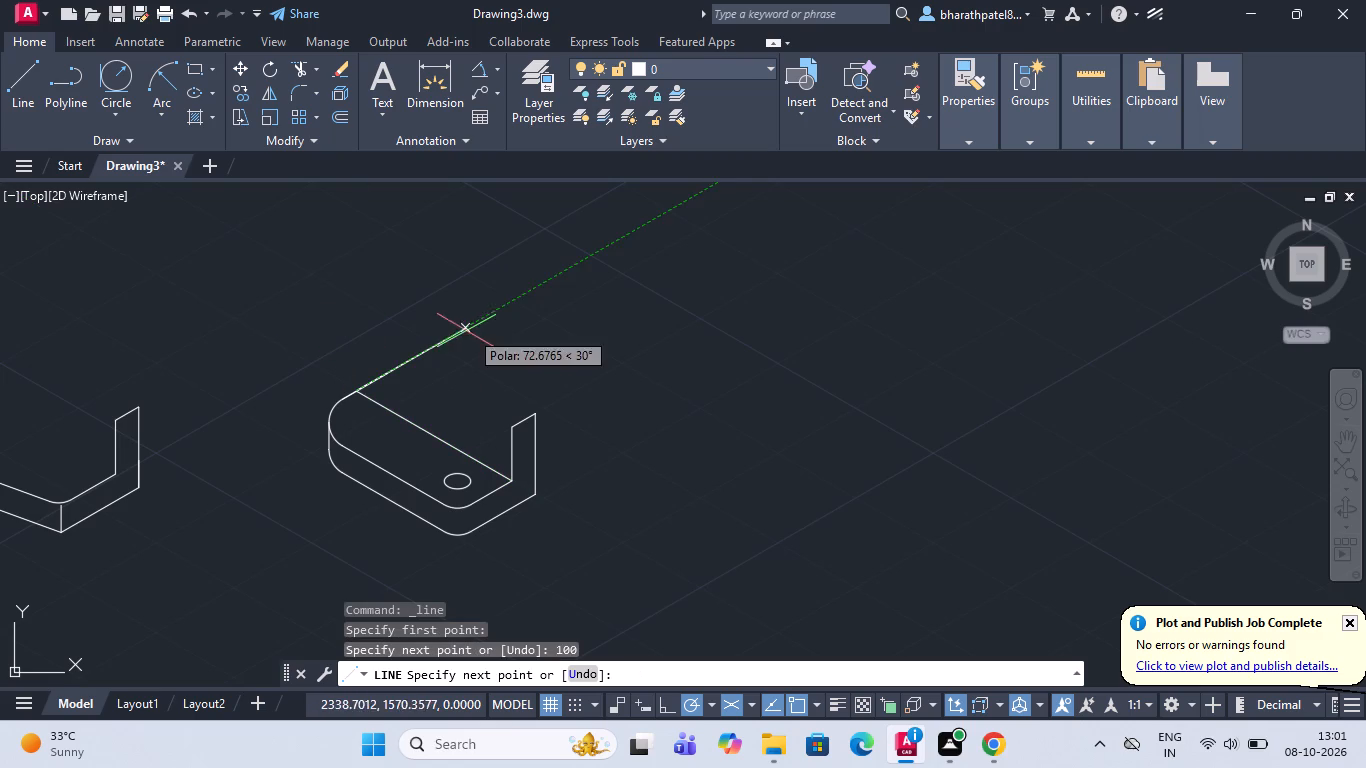
pyautogui.press('Escape')
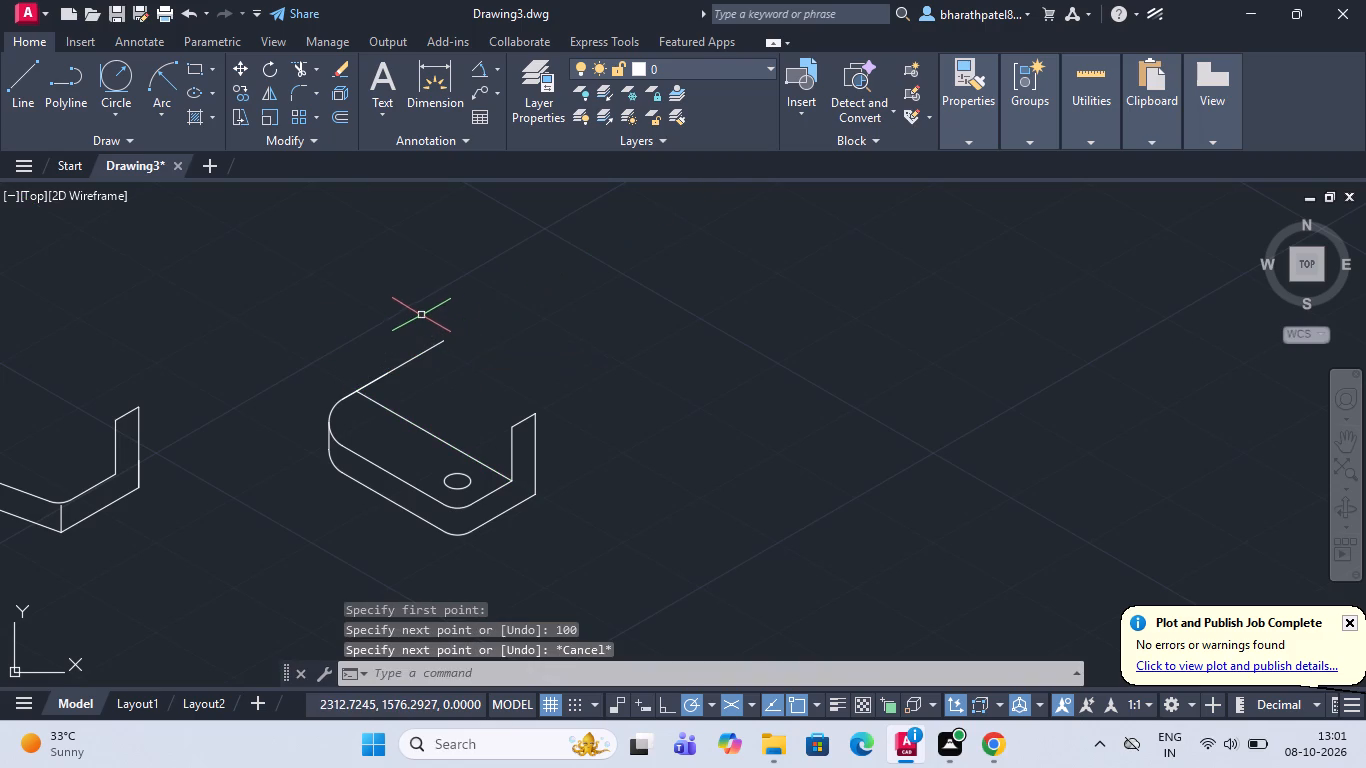
# Draw a line about 28 units long at 60° from the midpoint of the 100-unit line.
pyautogui.click(8, 73)
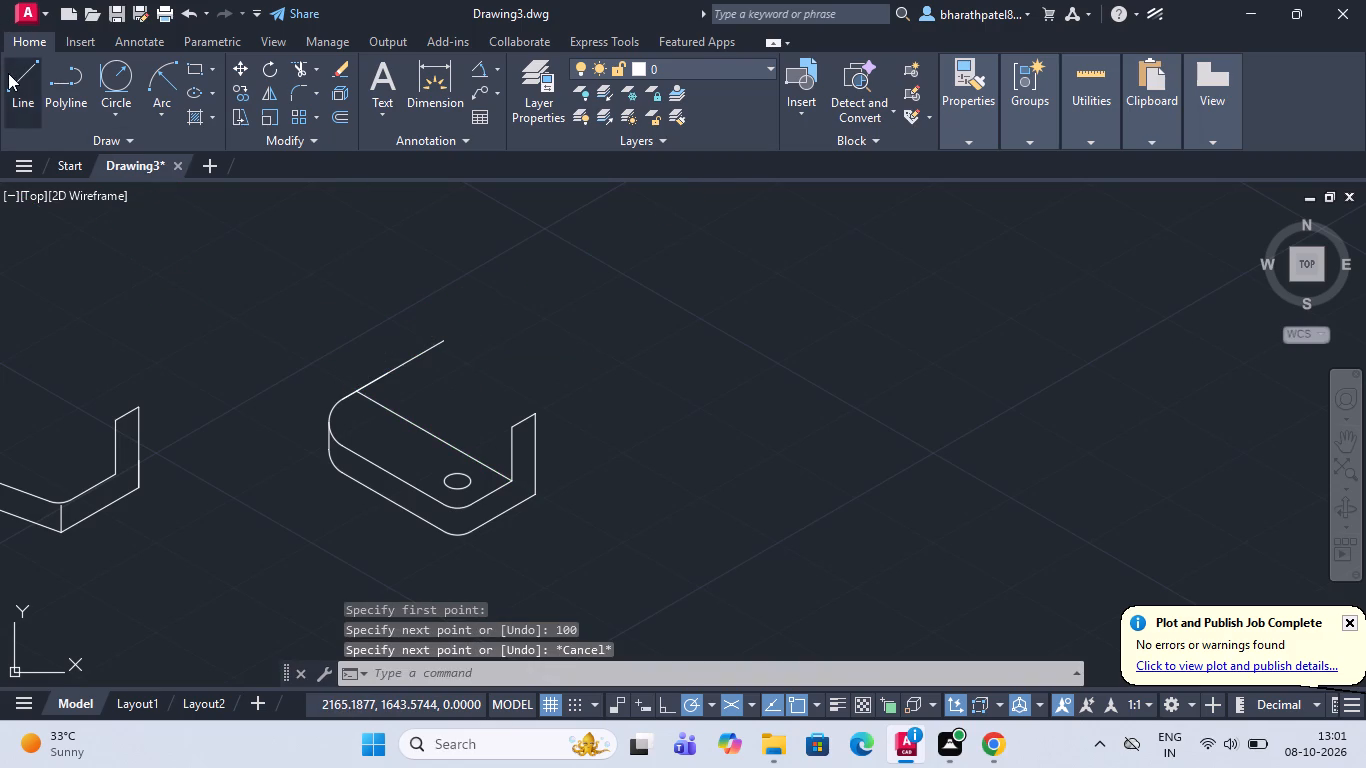
pyautogui.click(432, 438)
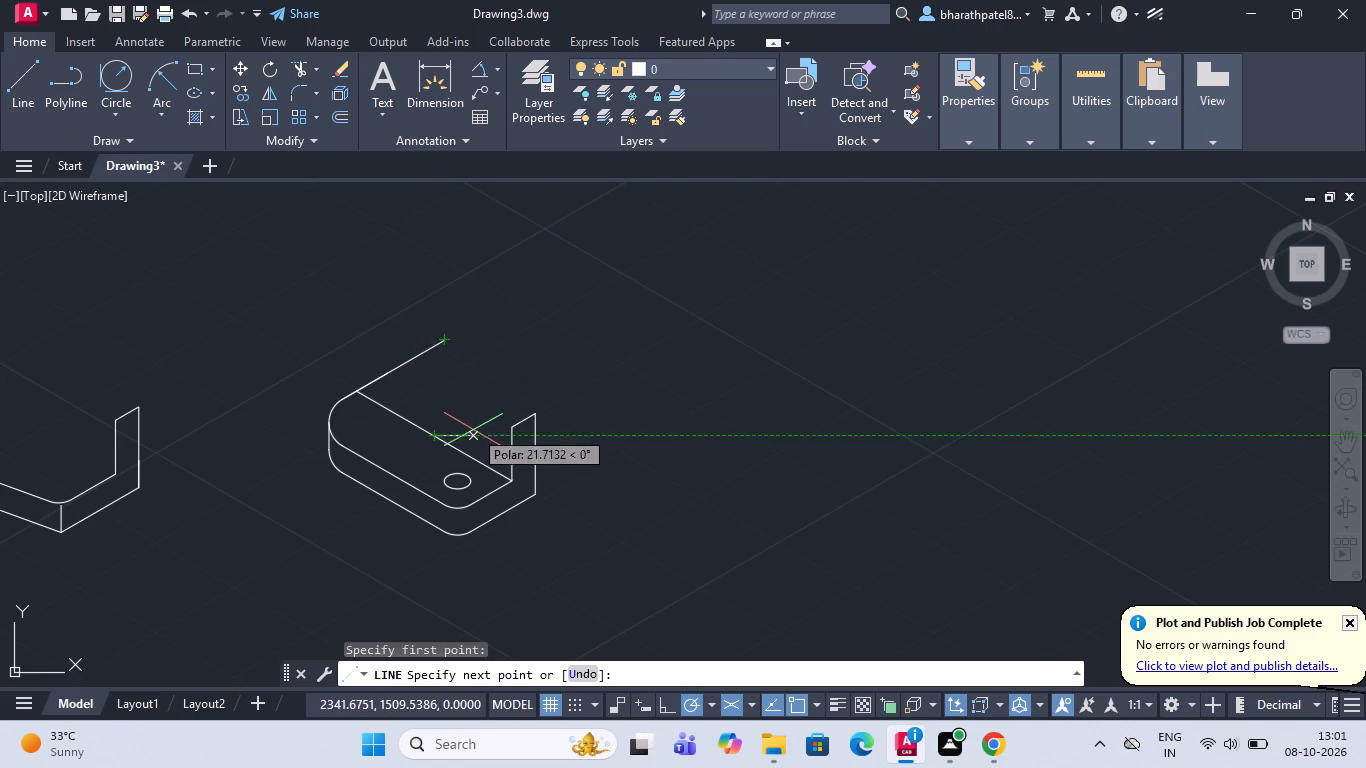
pyautogui.scroll(2, 473, 430)
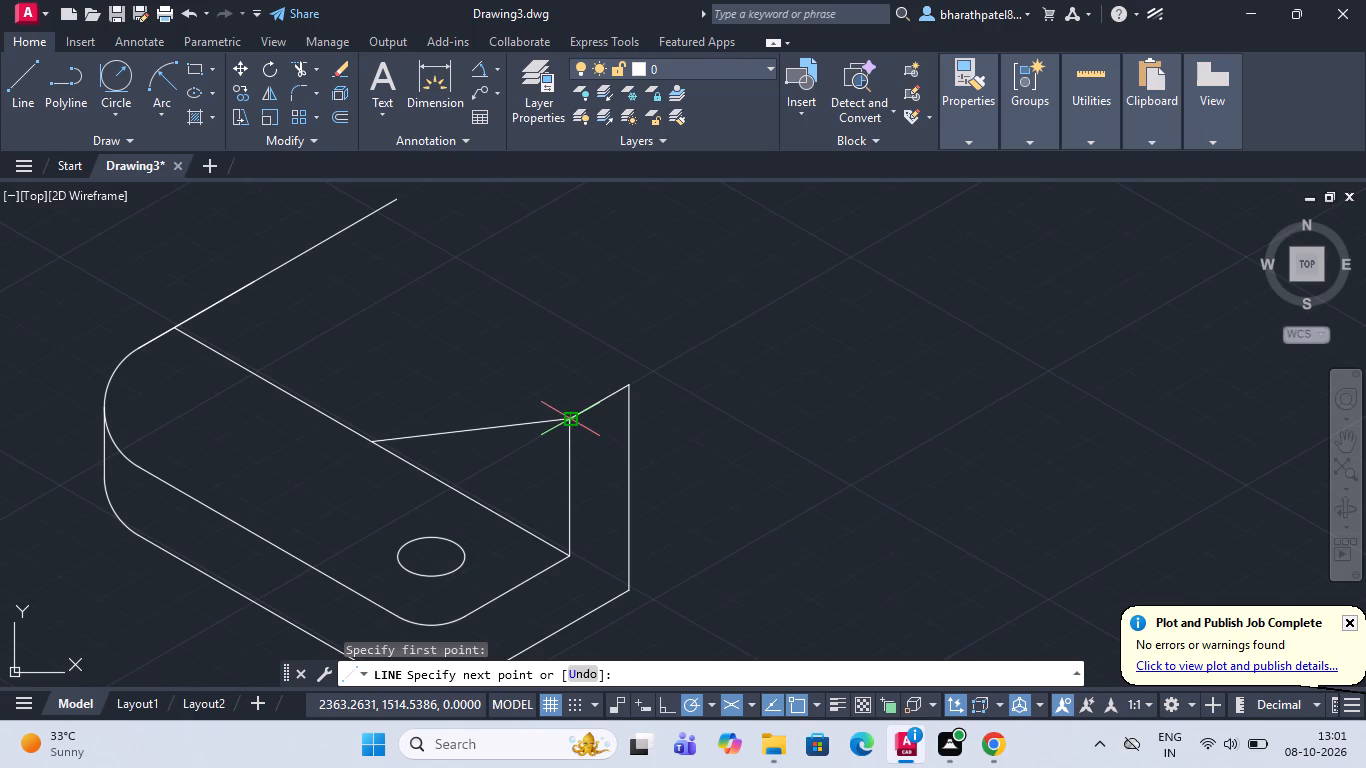
pyautogui.click(442, 333)
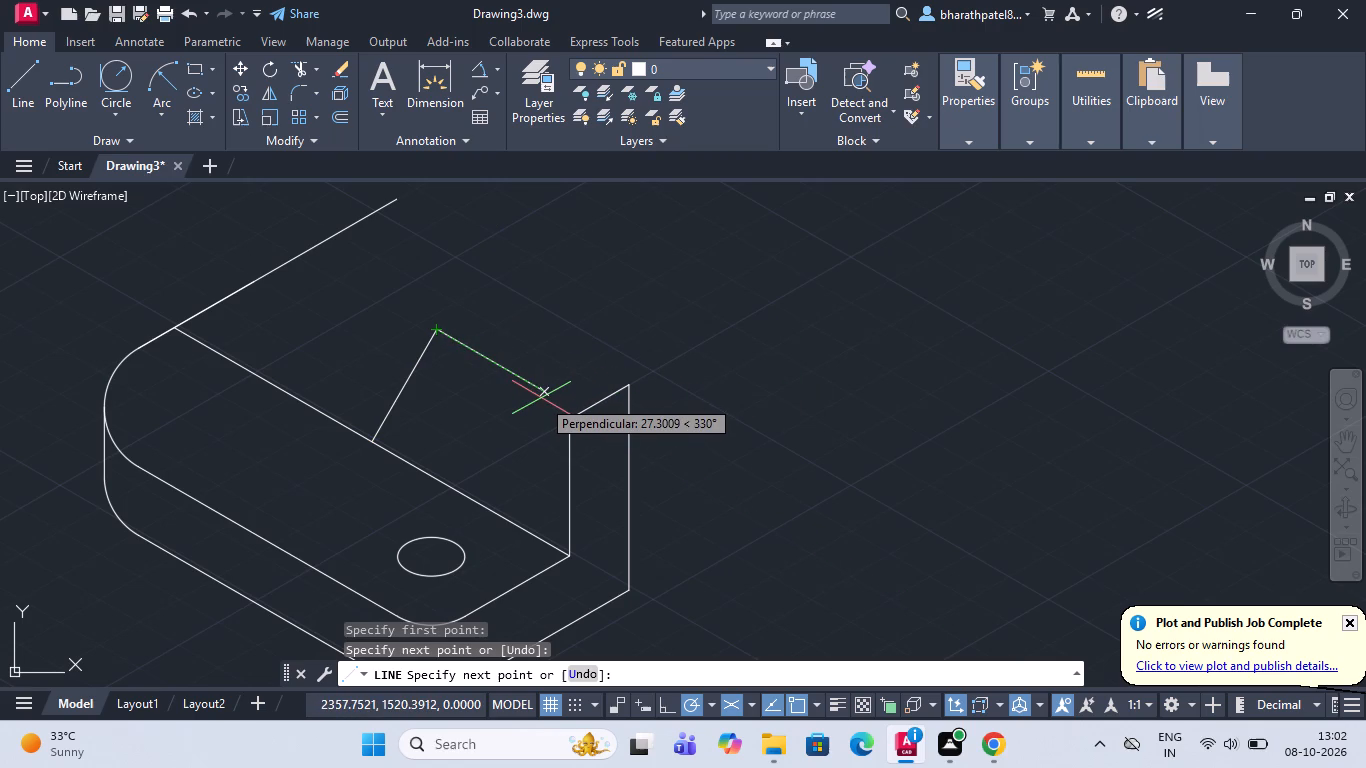
pyautogui.press('Escape')
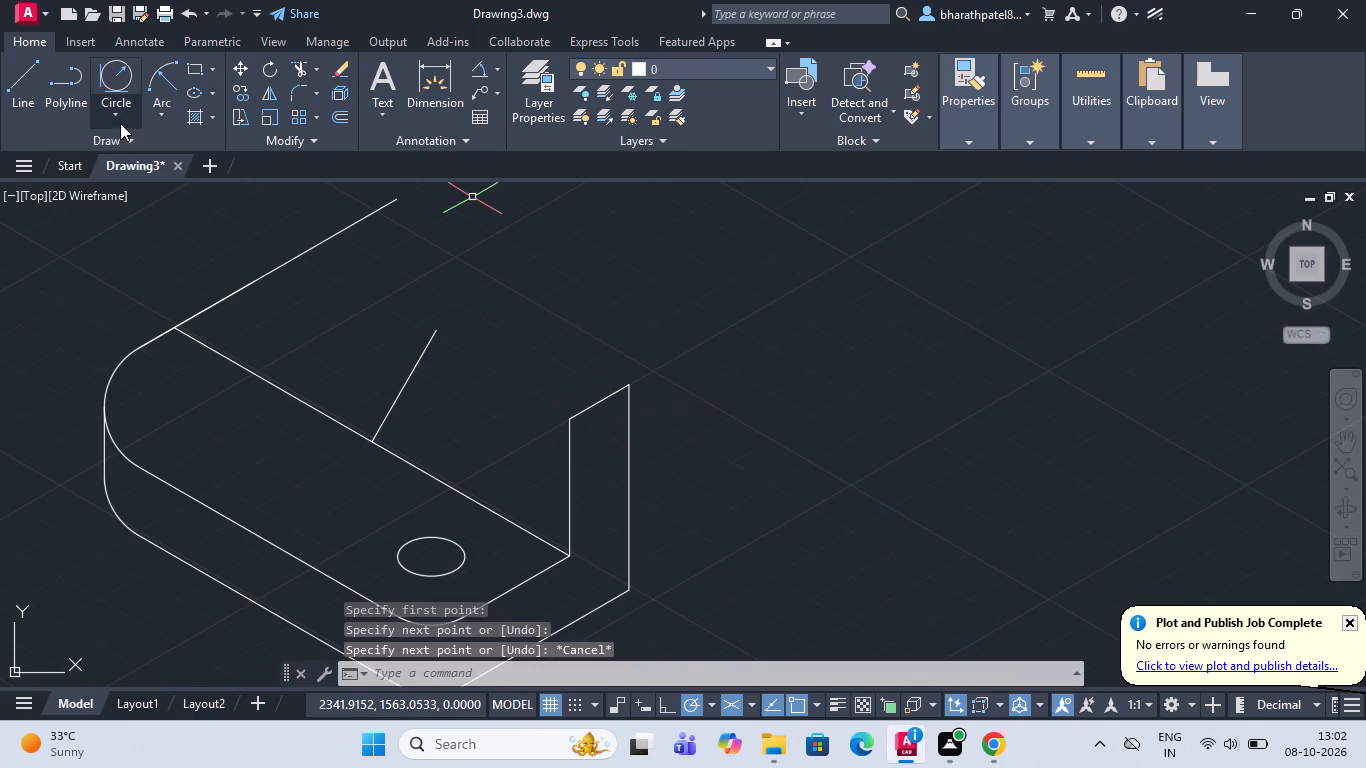
# Draw a line about 46 units long at 150° from the upright's inner top corner, crossing the sloping line.
pyautogui.click(18, 72)
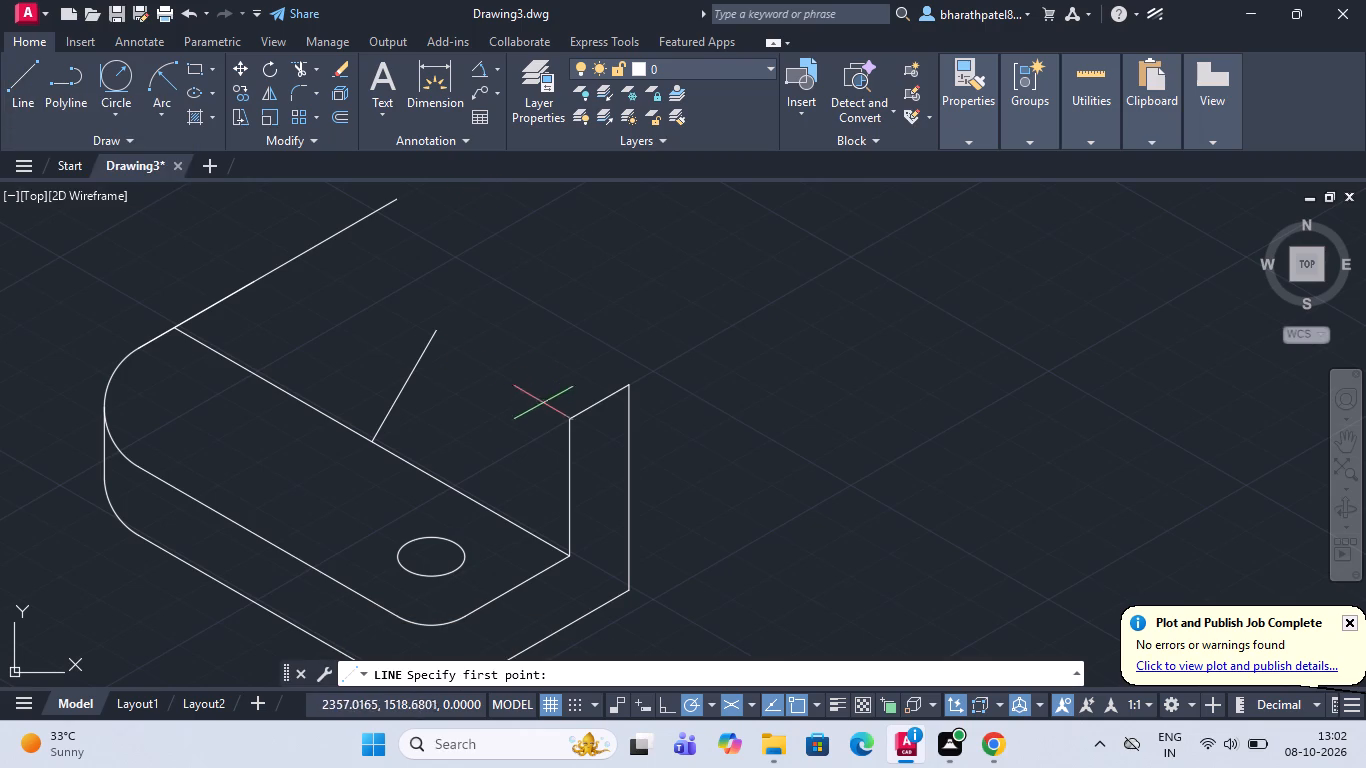
pyautogui.click(565, 420)
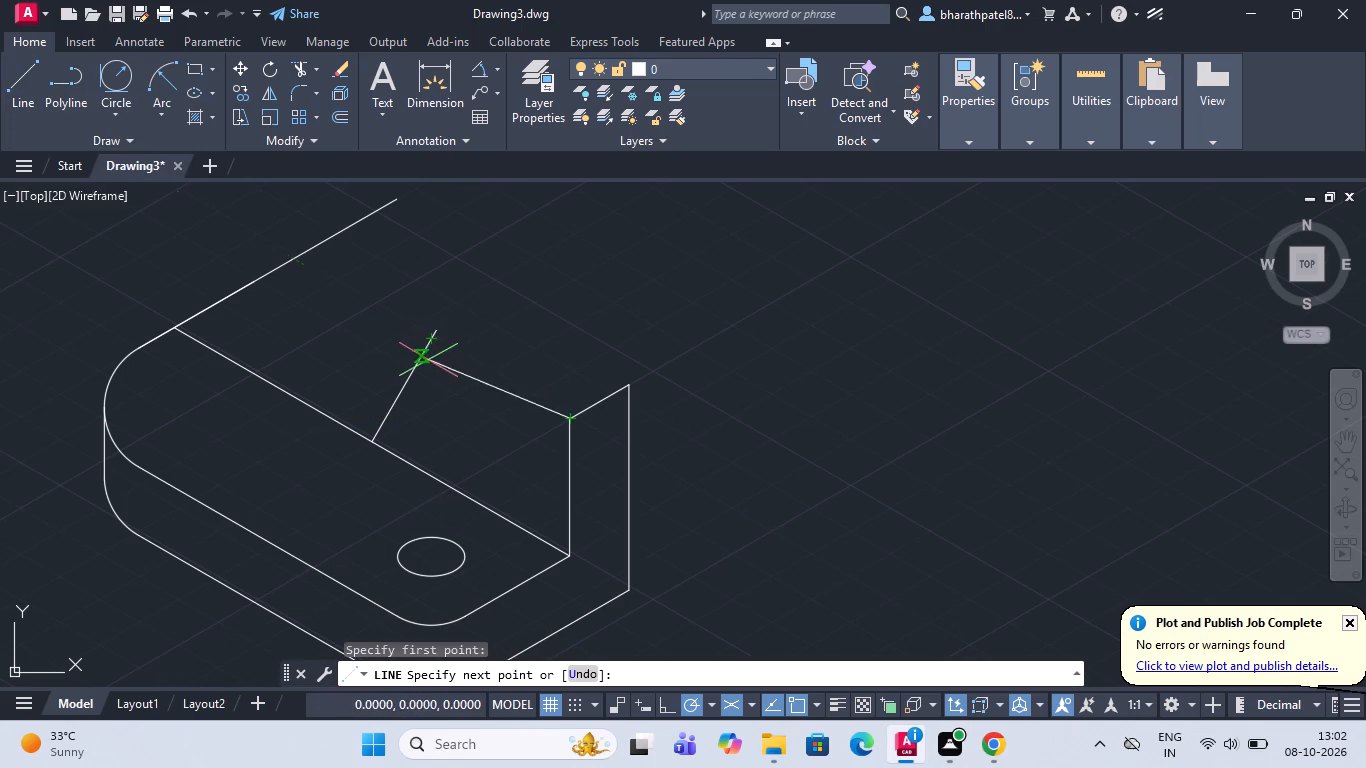
pyautogui.click(391, 307)
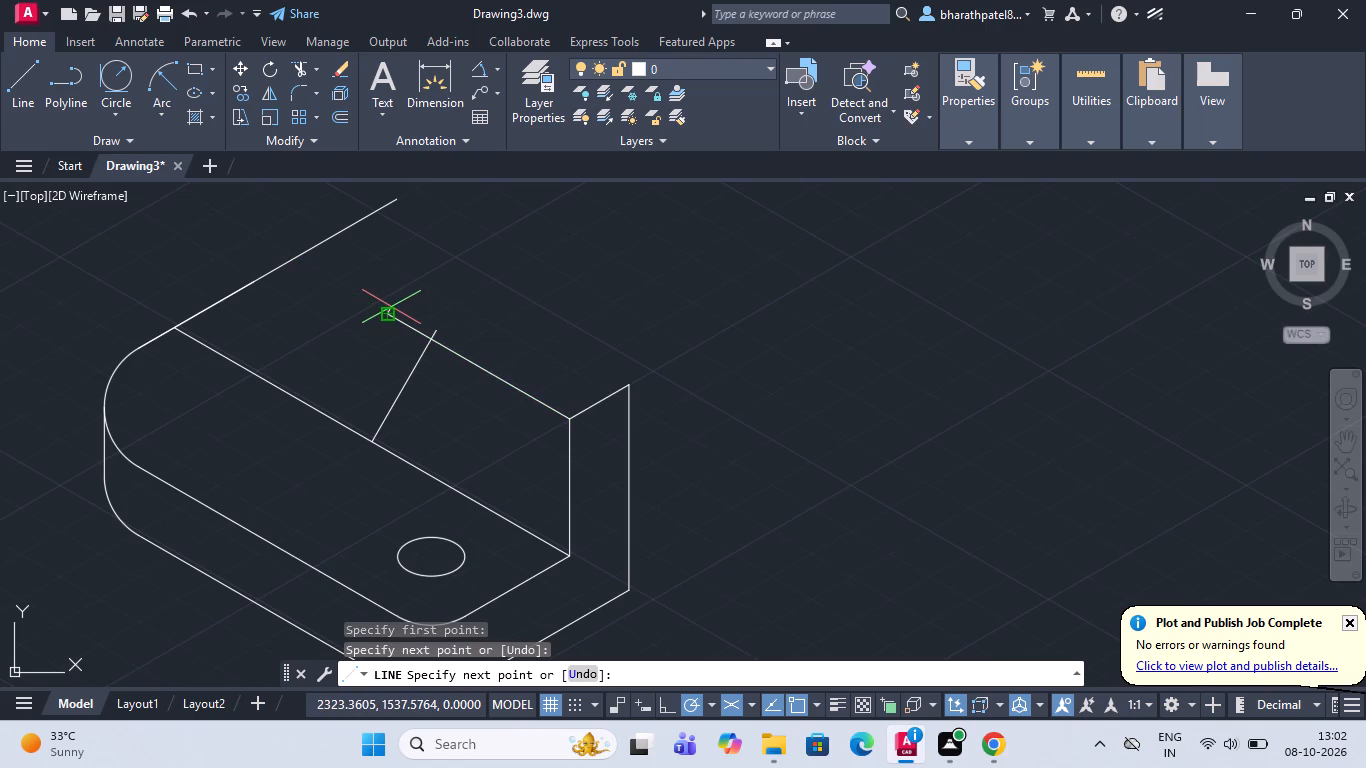
pyautogui.press('Escape')
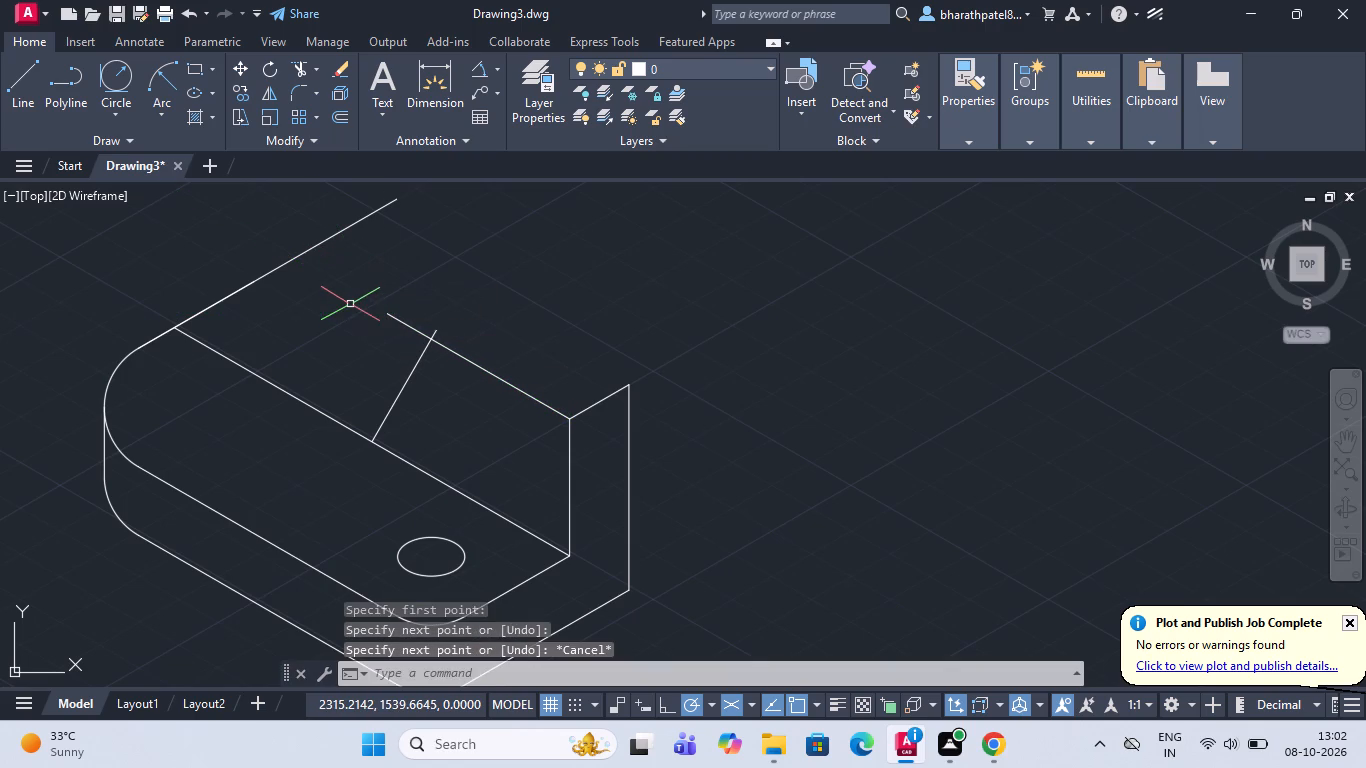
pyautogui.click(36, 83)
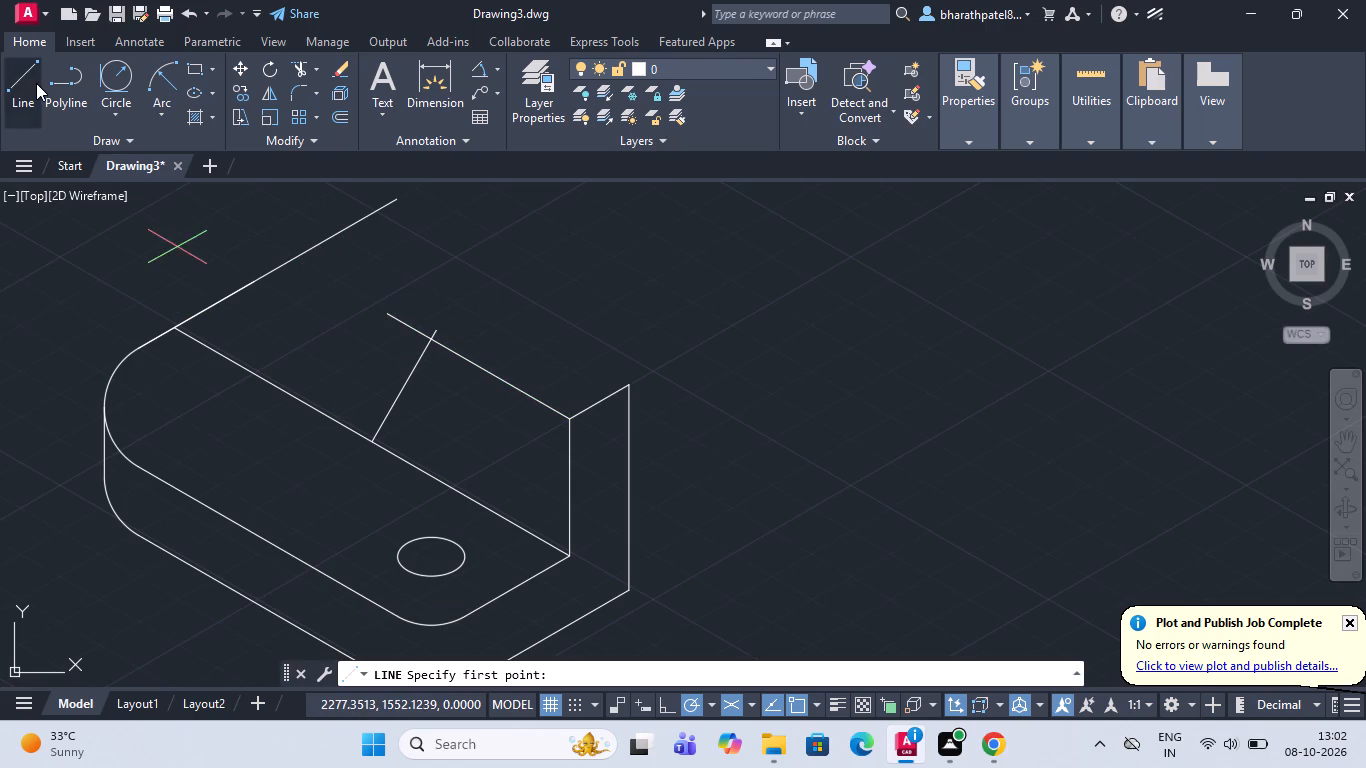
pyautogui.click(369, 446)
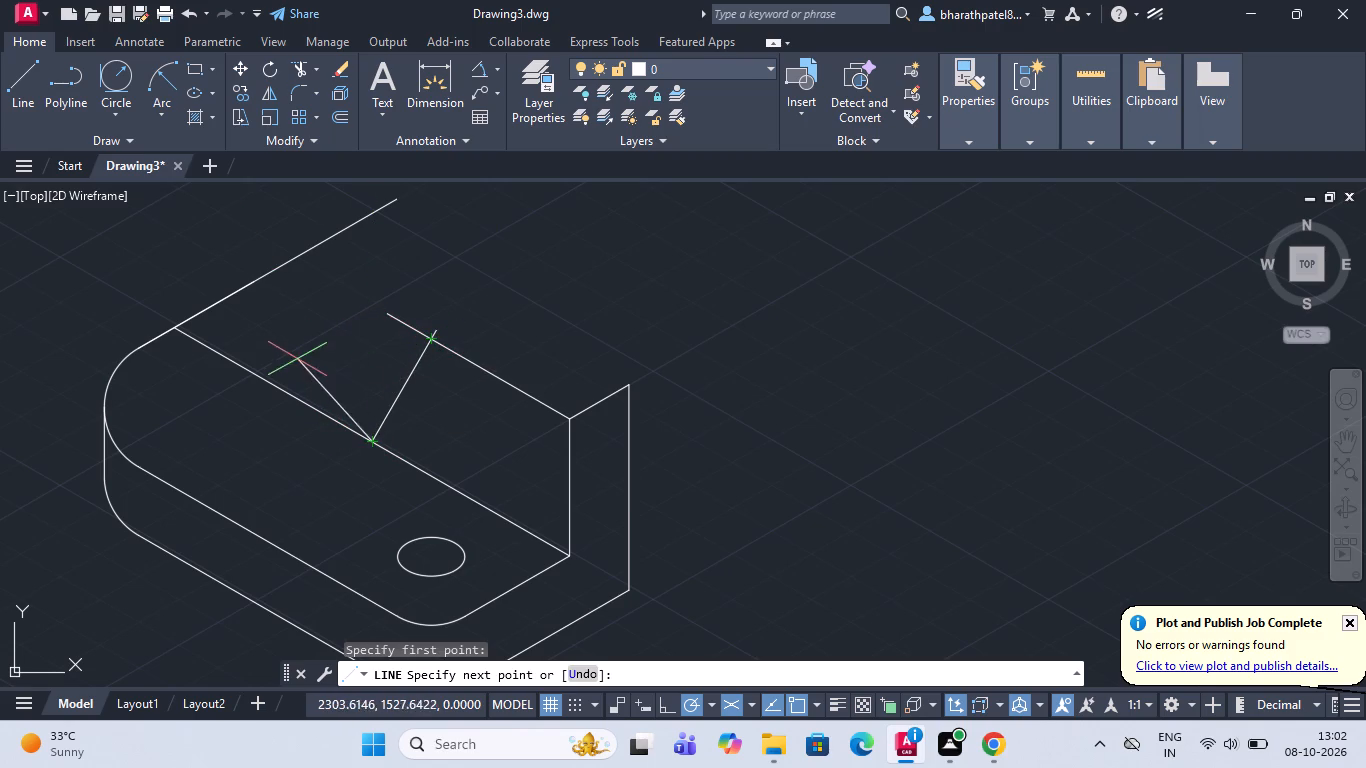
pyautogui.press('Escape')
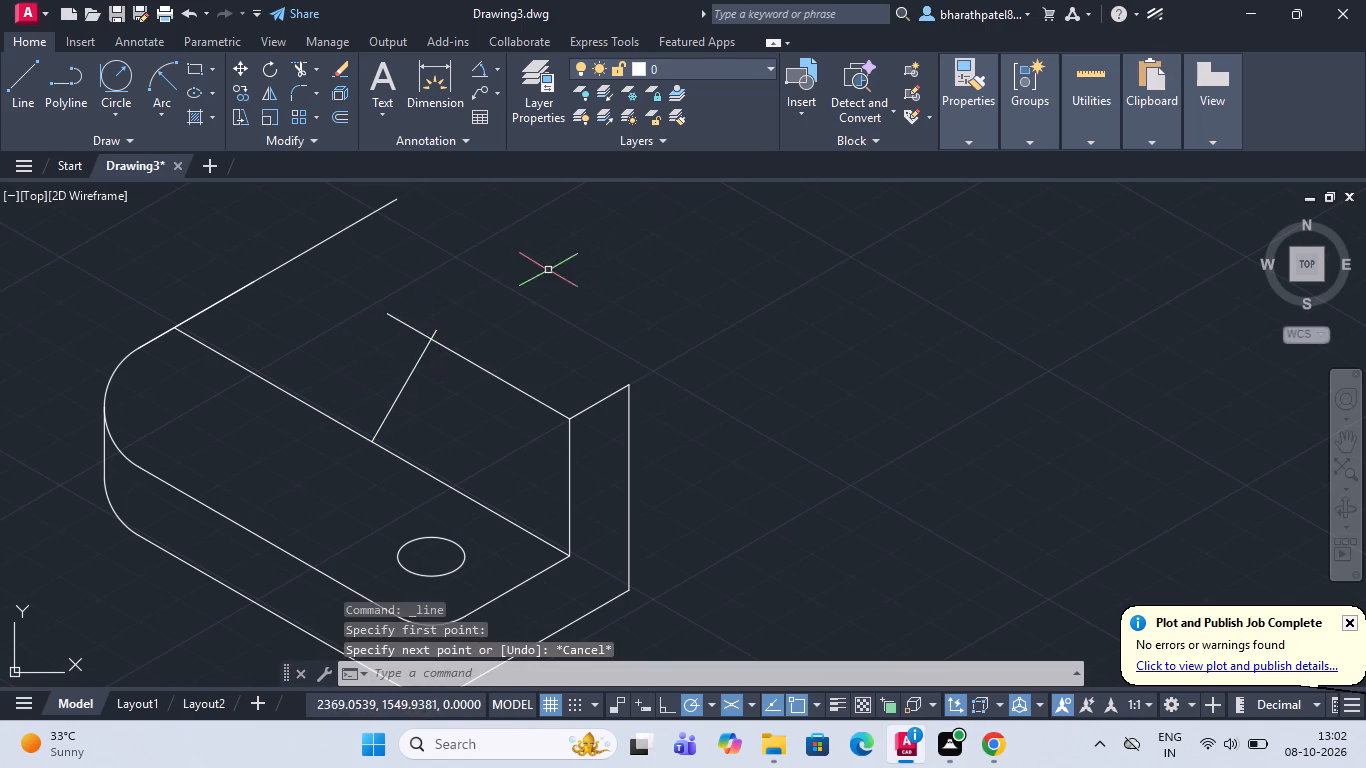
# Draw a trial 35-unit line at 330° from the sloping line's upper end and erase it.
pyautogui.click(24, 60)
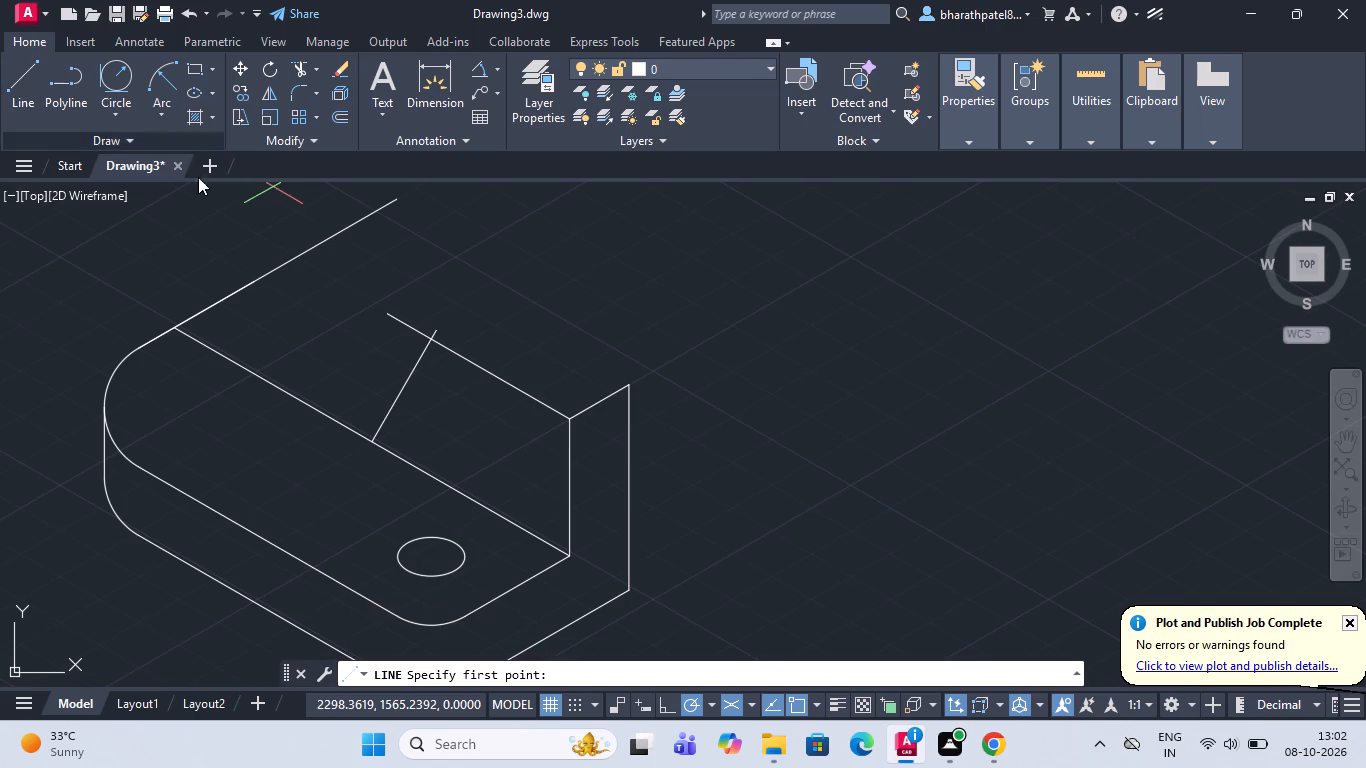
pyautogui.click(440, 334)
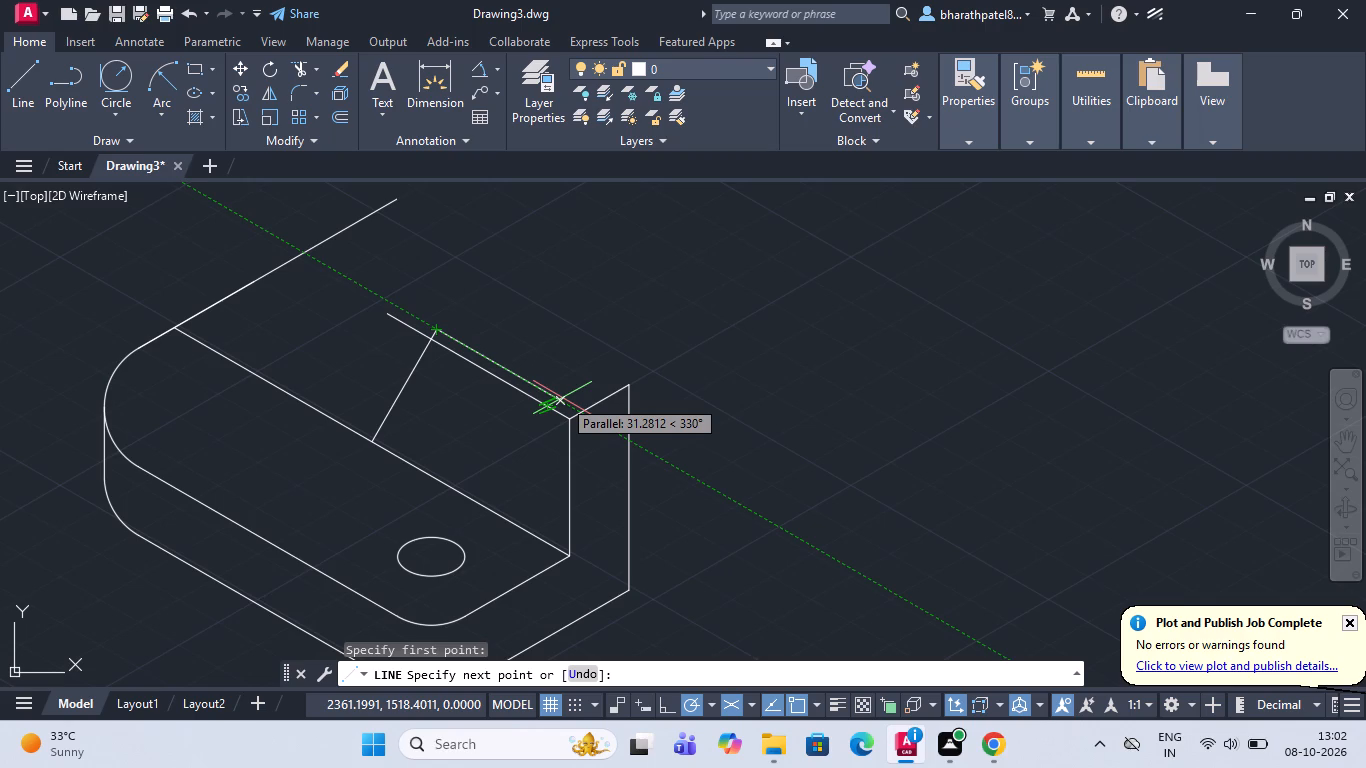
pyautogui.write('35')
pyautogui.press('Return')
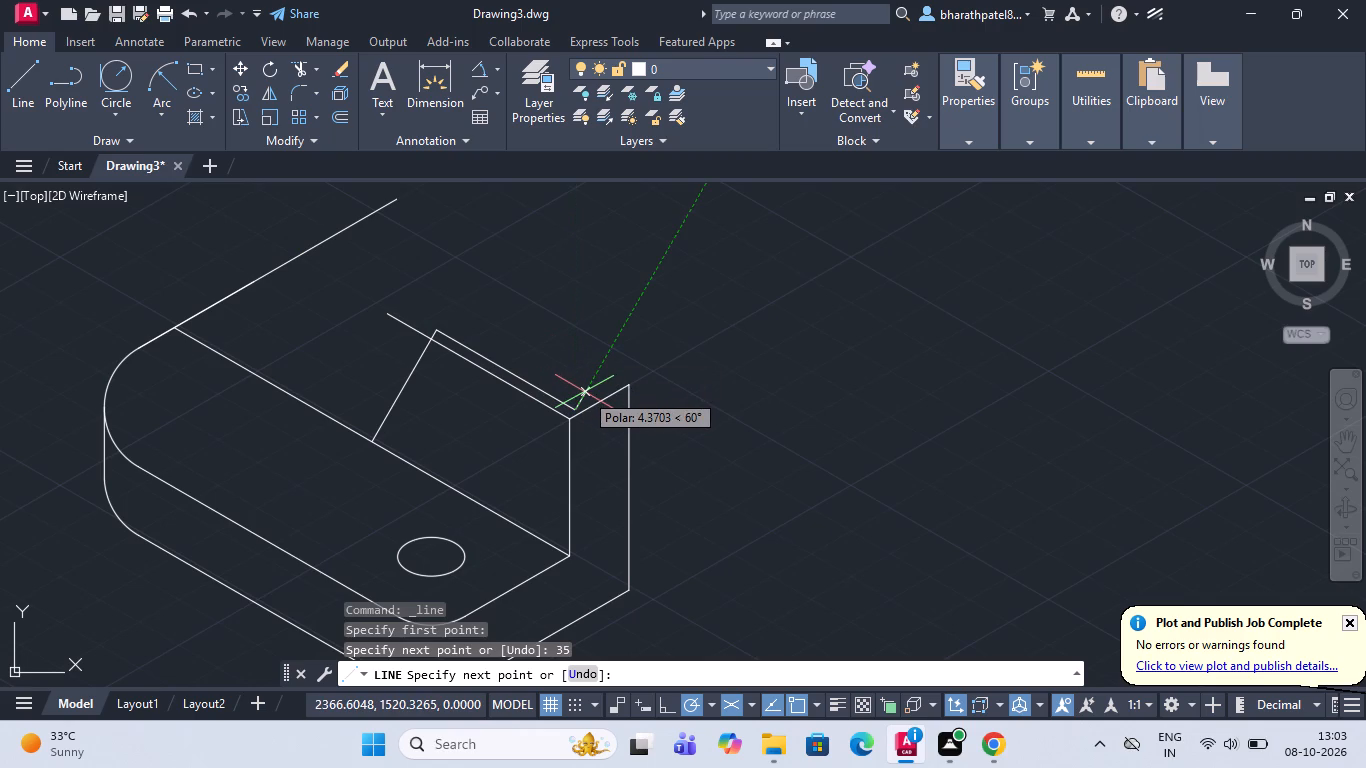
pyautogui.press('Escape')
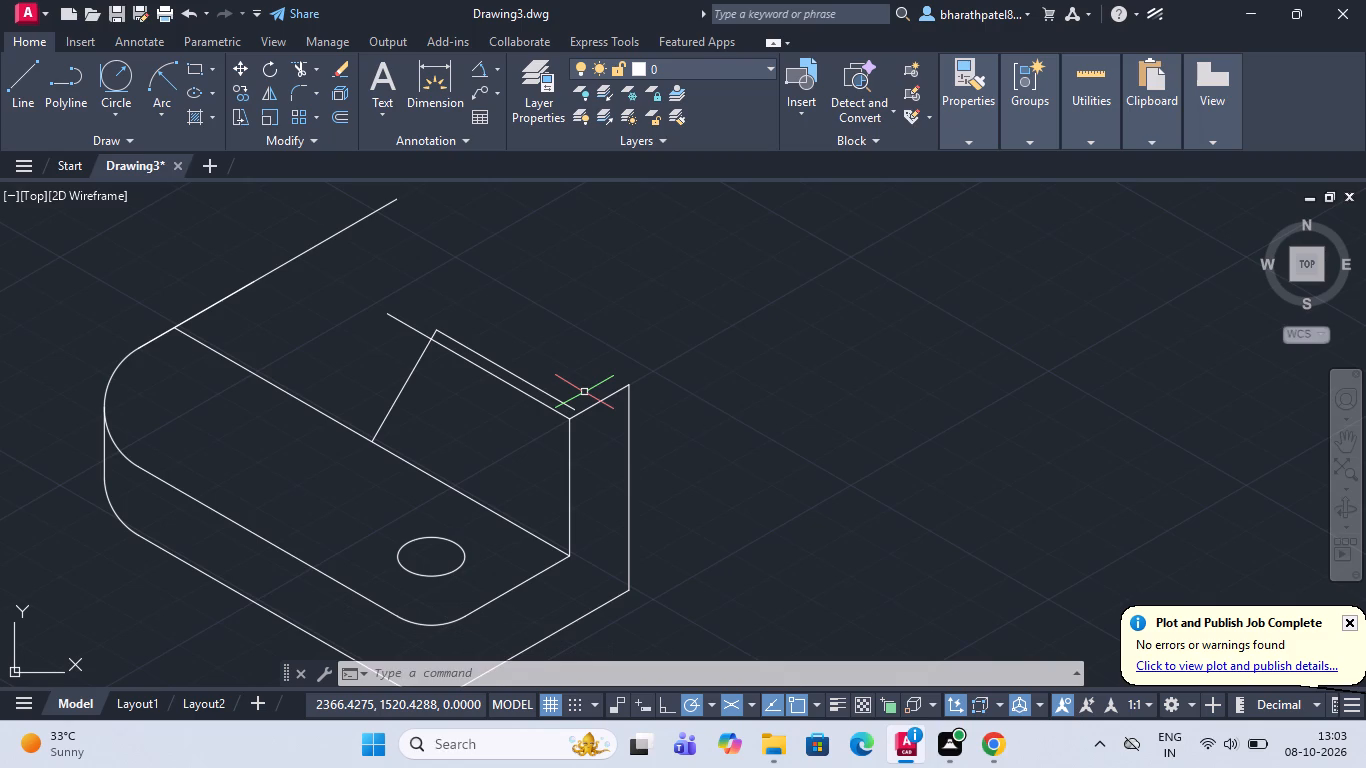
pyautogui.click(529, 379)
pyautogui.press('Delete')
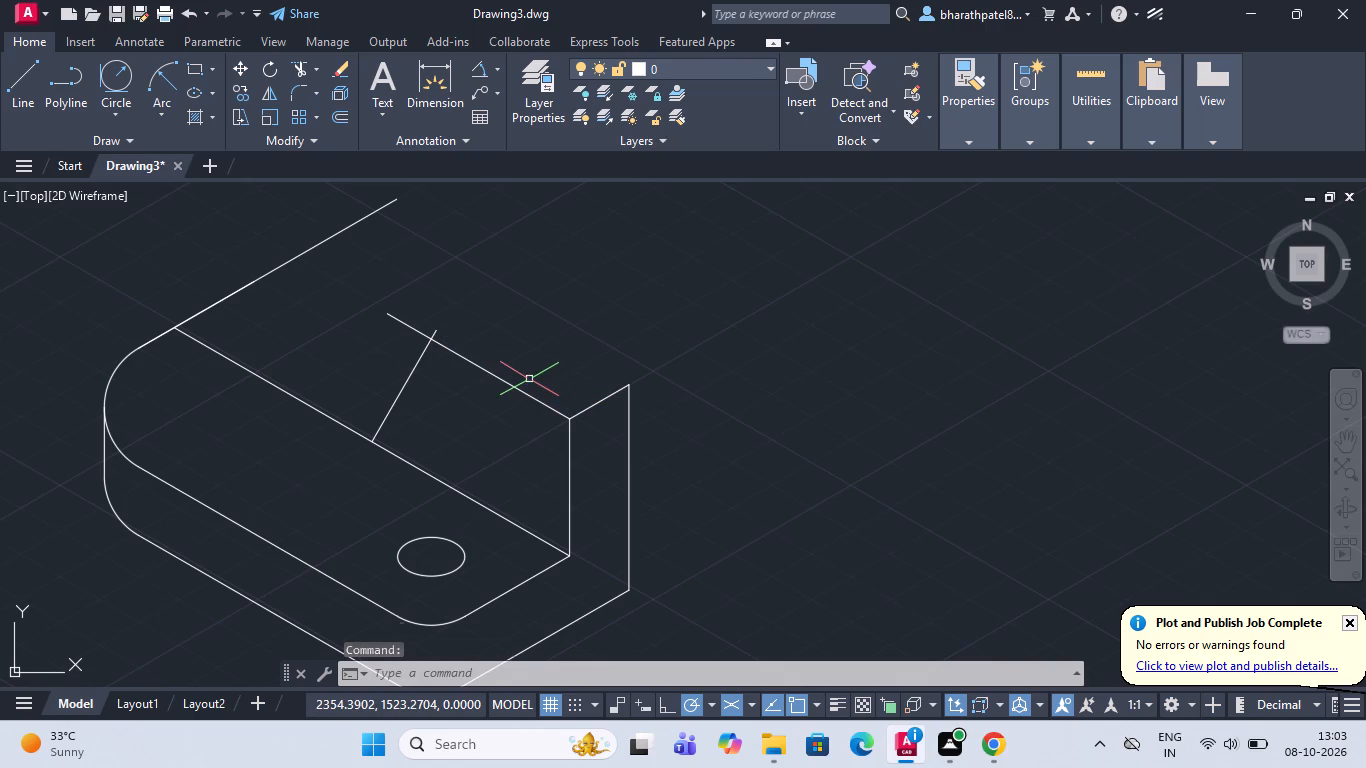
# Erase the 150° line that runs from the upright's inner top corner across the sloping line.
pyautogui.click(469, 363)
pyautogui.press('Delete')
# Draw a 15-unit line at 150° from the upright's inner top corner.
pyautogui.scroll(1, 470, 363)
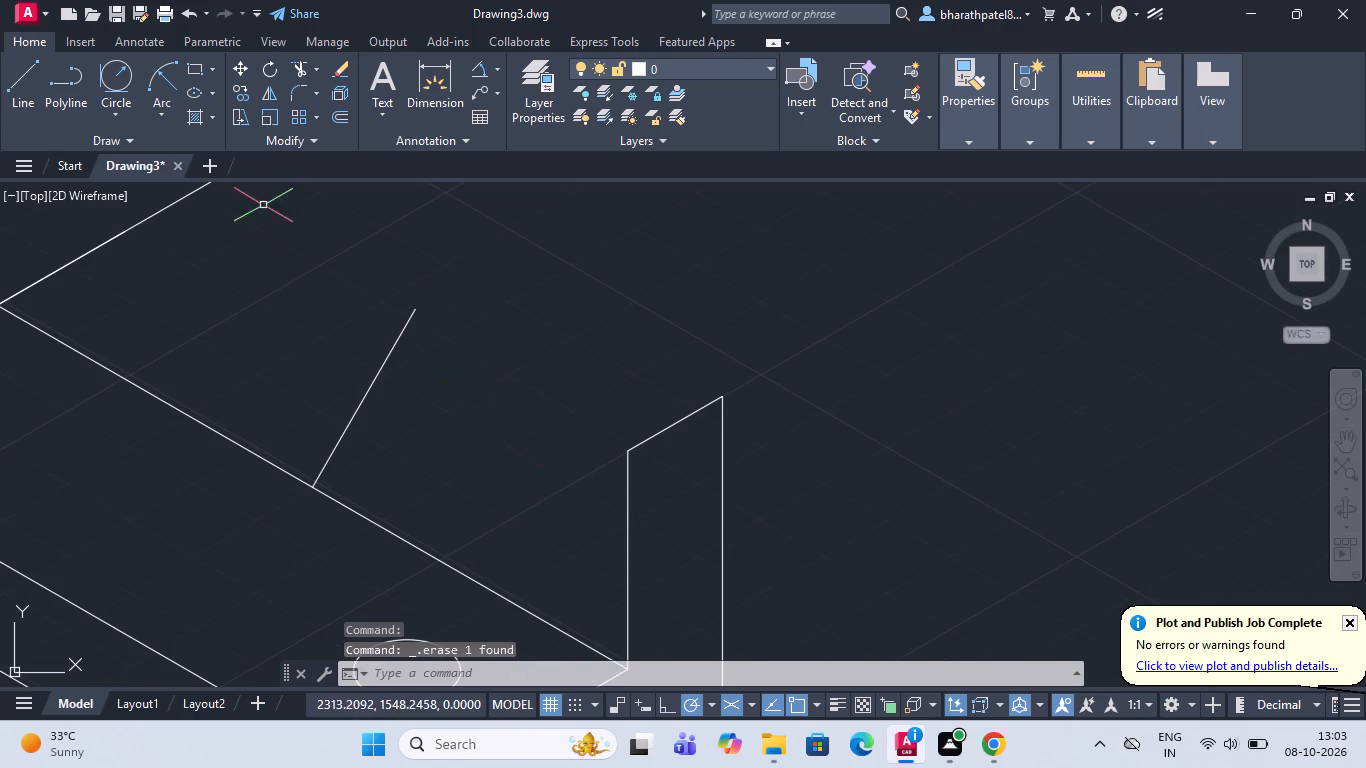
pyautogui.click(24, 79)
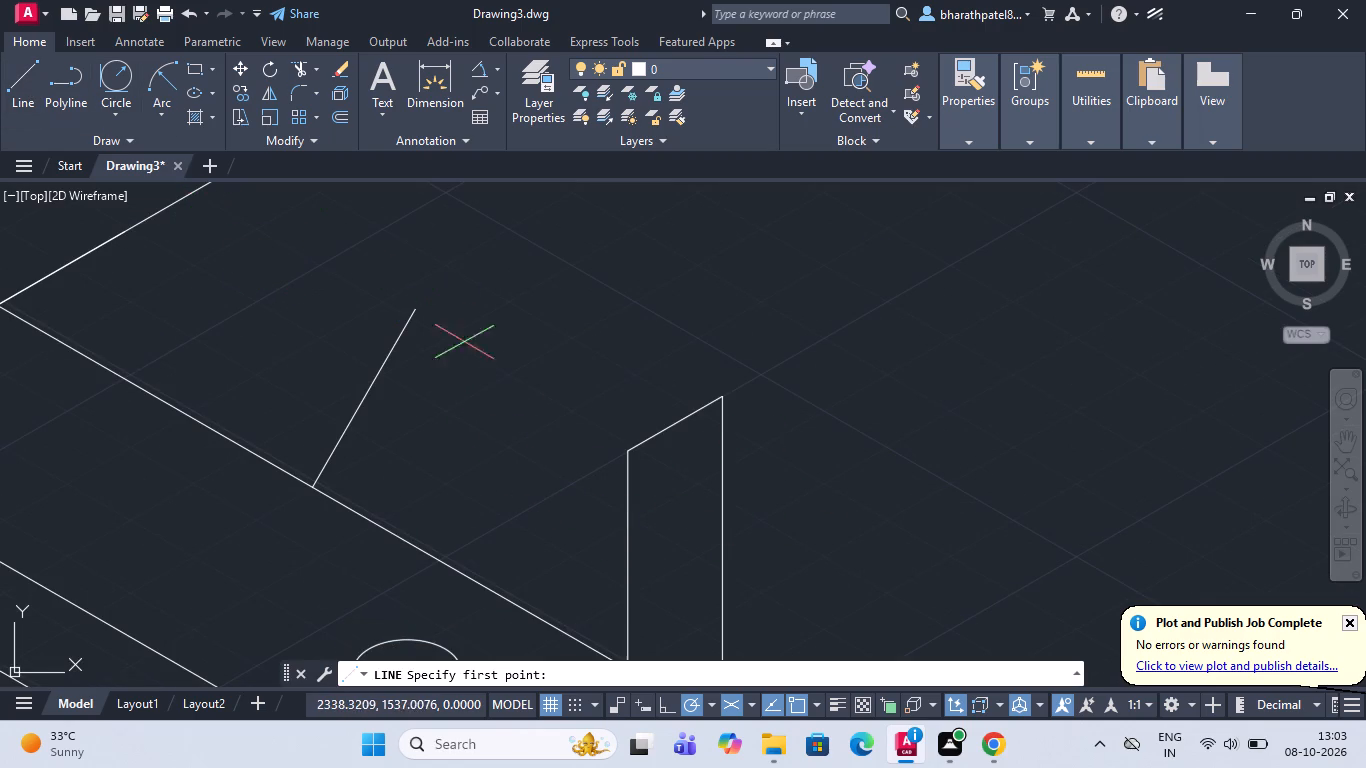
pyautogui.scroll(-2, 549, 456)
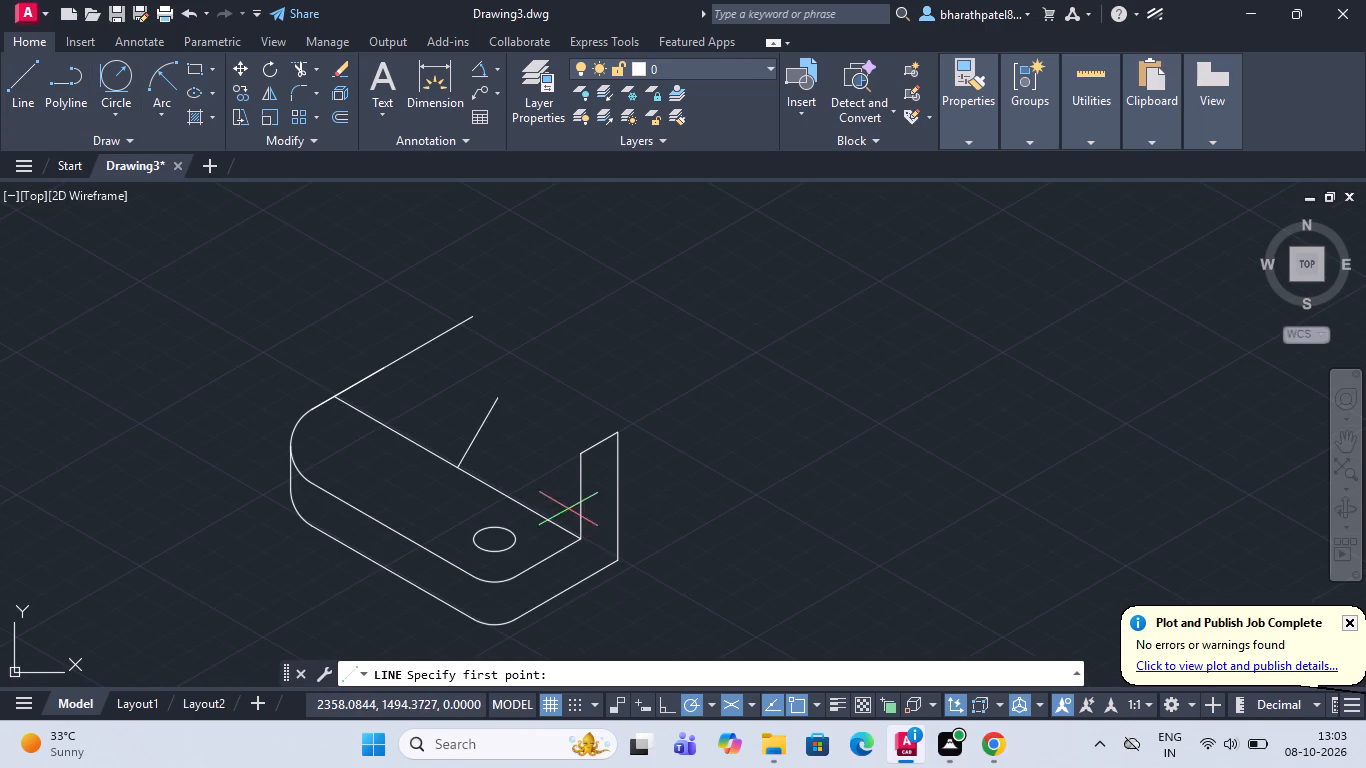
pyautogui.click(575, 457)
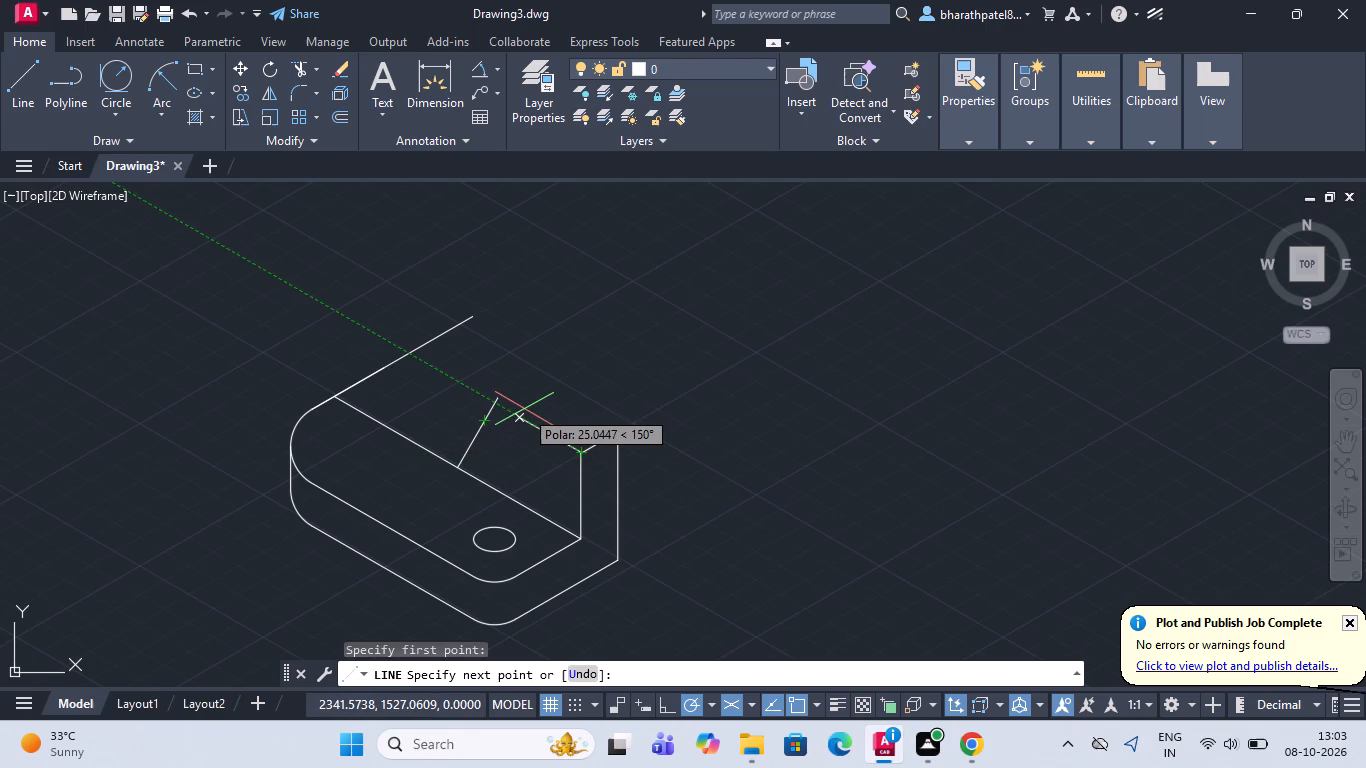
pyautogui.press('1')
pyautogui.press('5')
pyautogui.press('Return')
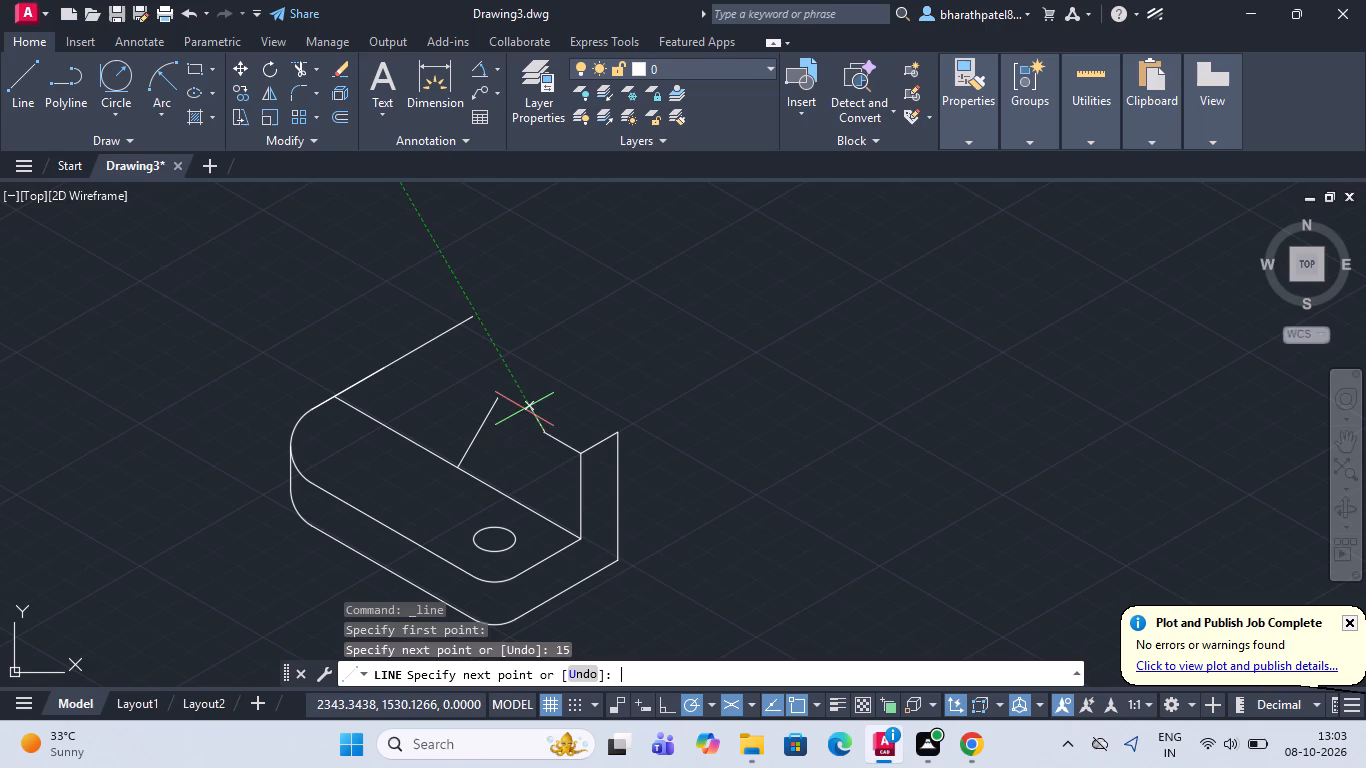
pyautogui.press('Escape')
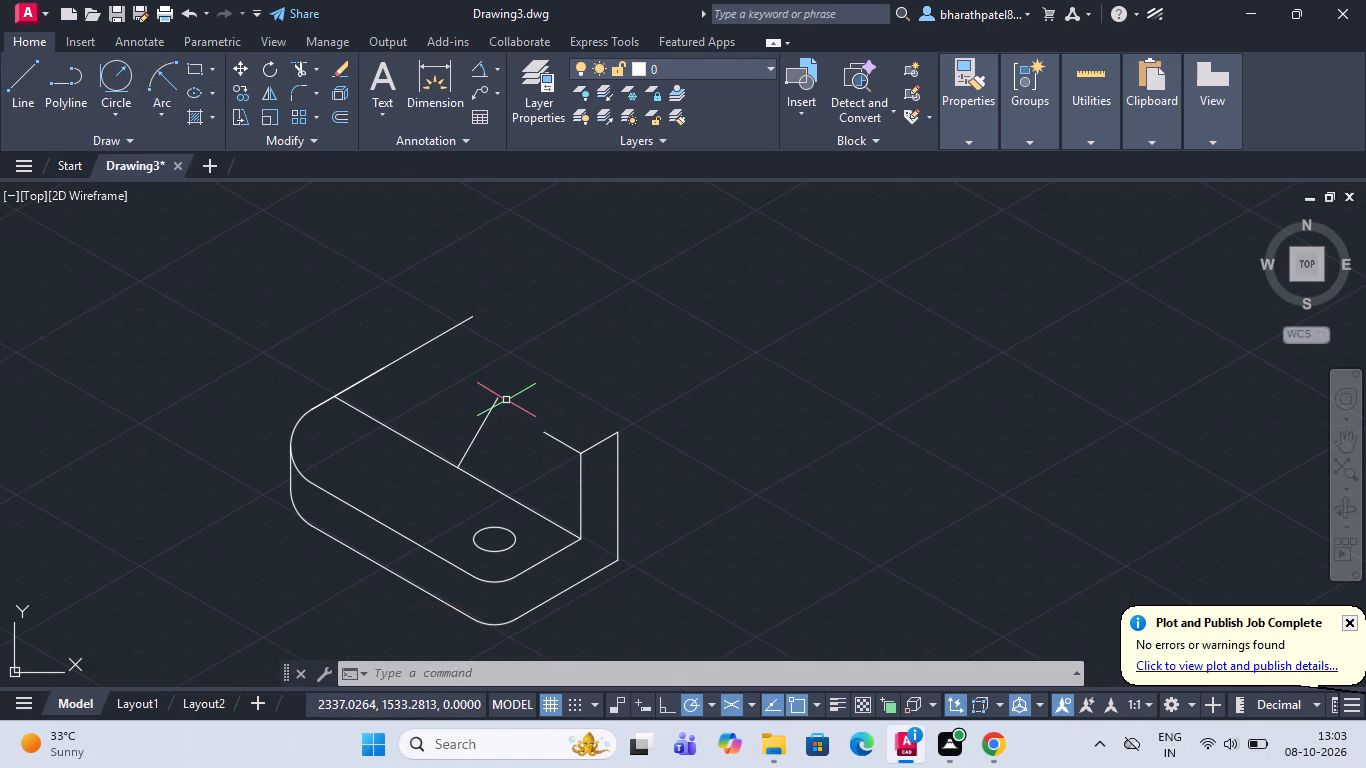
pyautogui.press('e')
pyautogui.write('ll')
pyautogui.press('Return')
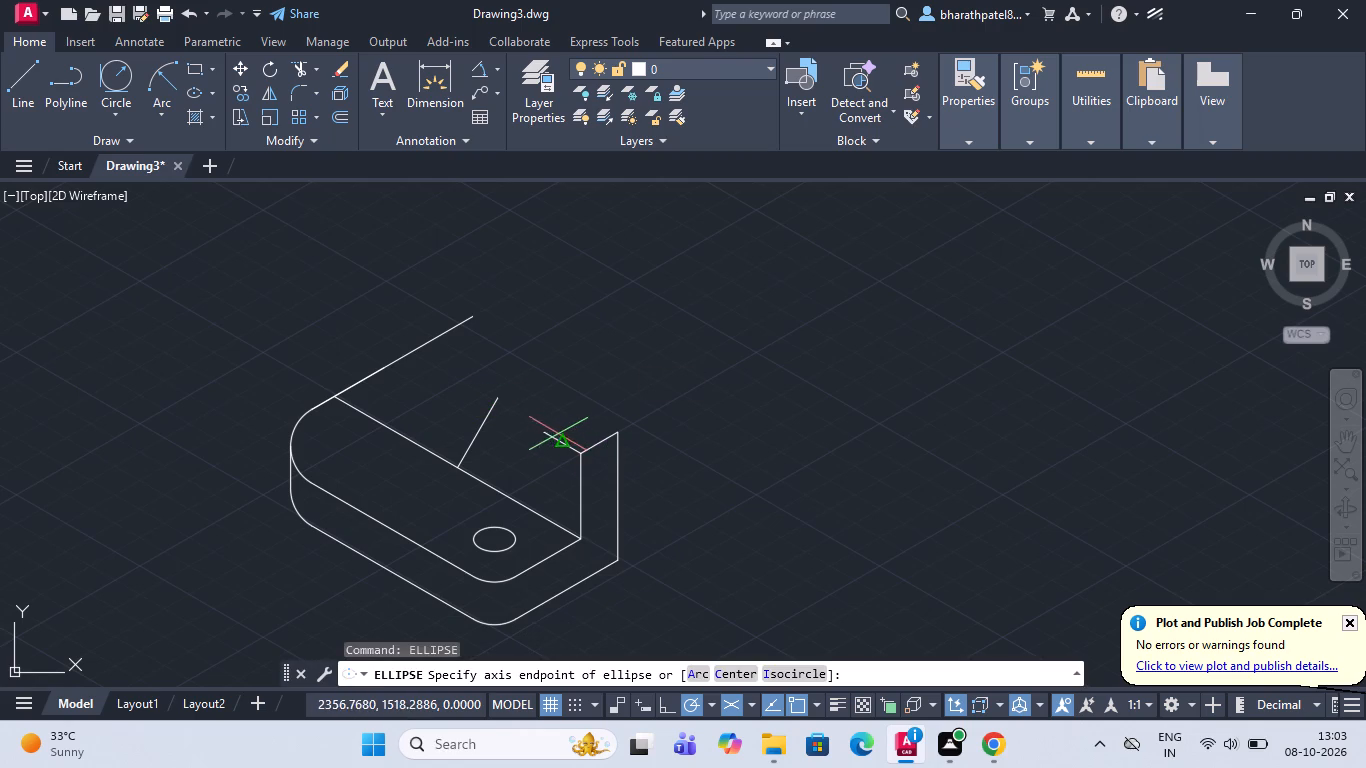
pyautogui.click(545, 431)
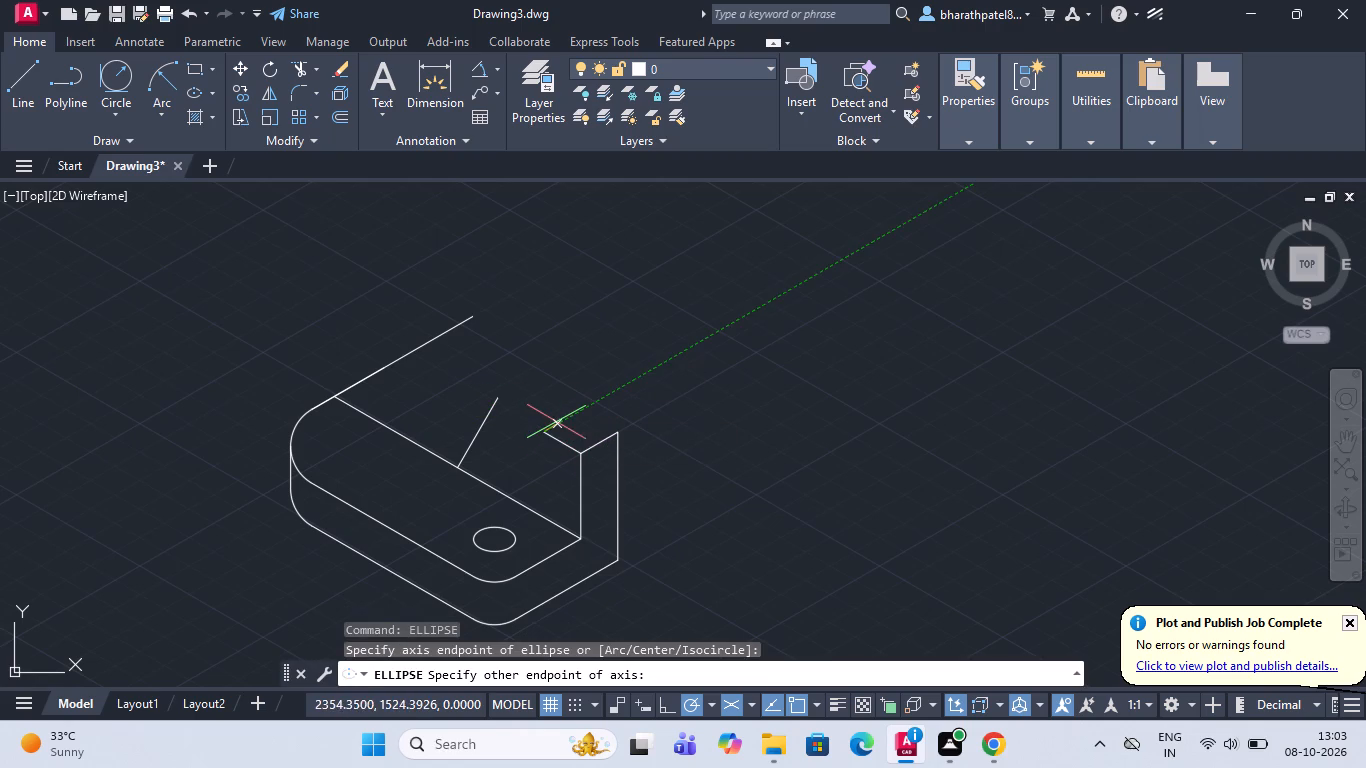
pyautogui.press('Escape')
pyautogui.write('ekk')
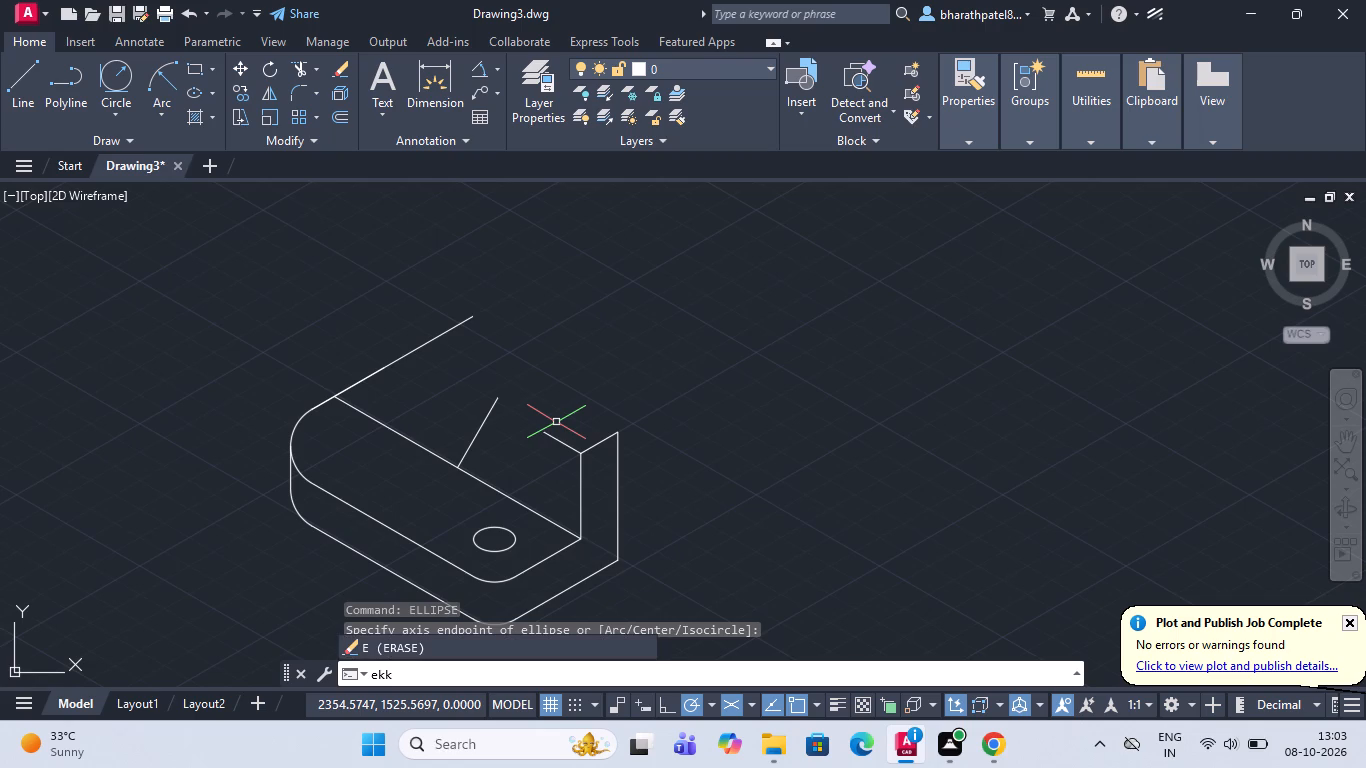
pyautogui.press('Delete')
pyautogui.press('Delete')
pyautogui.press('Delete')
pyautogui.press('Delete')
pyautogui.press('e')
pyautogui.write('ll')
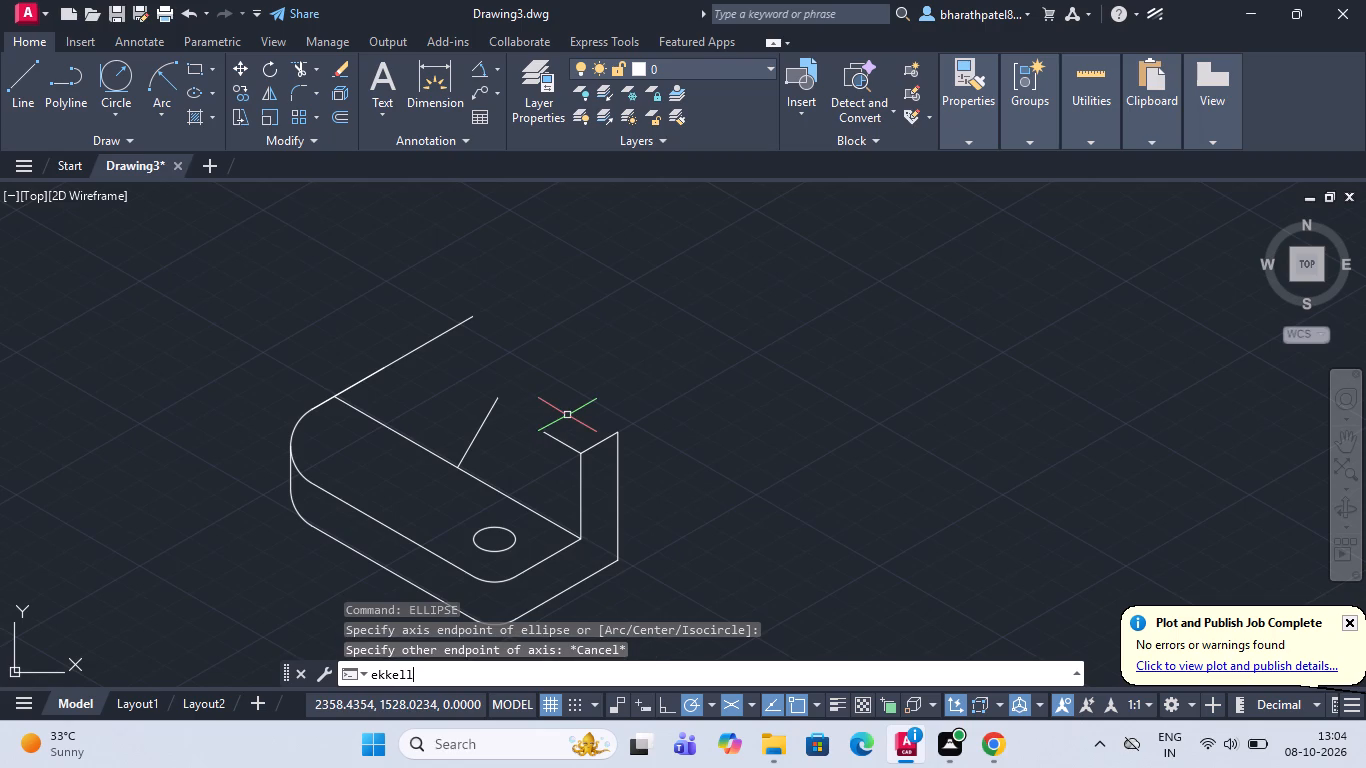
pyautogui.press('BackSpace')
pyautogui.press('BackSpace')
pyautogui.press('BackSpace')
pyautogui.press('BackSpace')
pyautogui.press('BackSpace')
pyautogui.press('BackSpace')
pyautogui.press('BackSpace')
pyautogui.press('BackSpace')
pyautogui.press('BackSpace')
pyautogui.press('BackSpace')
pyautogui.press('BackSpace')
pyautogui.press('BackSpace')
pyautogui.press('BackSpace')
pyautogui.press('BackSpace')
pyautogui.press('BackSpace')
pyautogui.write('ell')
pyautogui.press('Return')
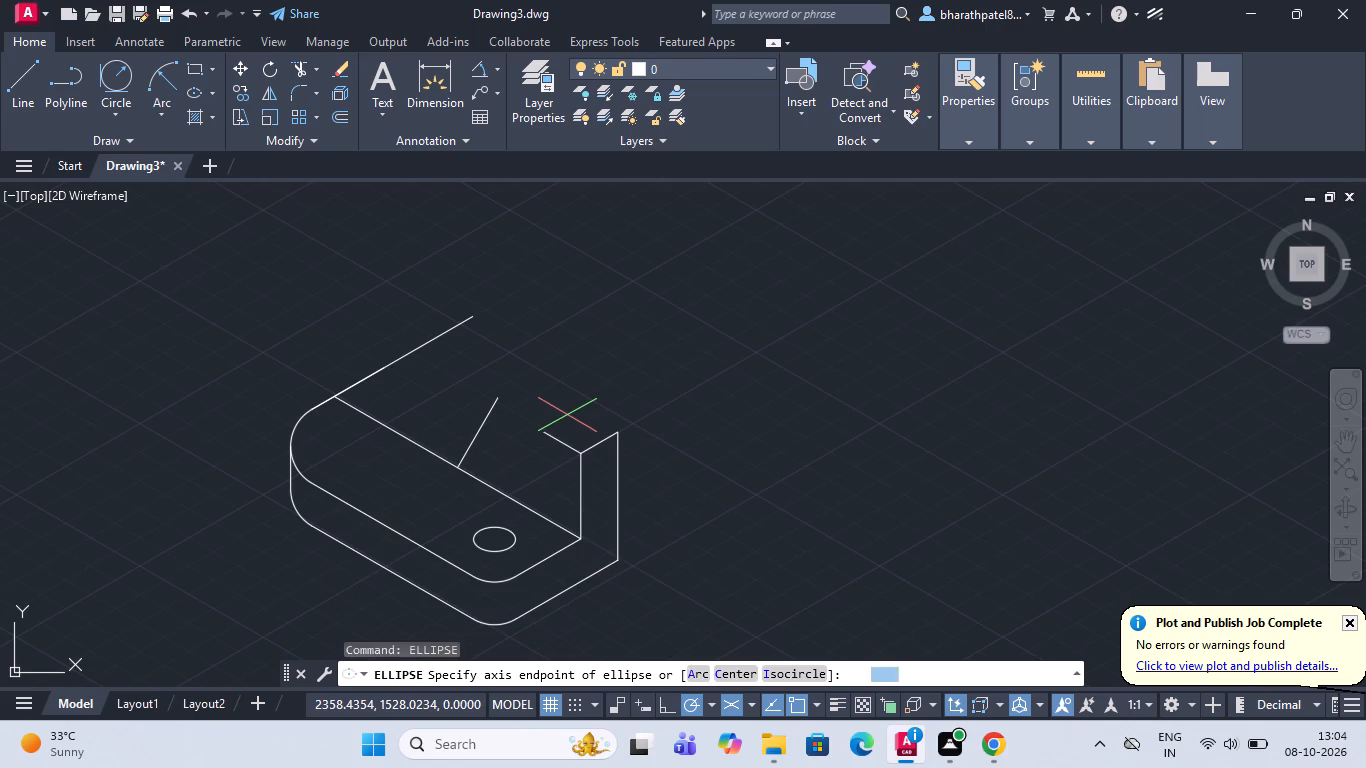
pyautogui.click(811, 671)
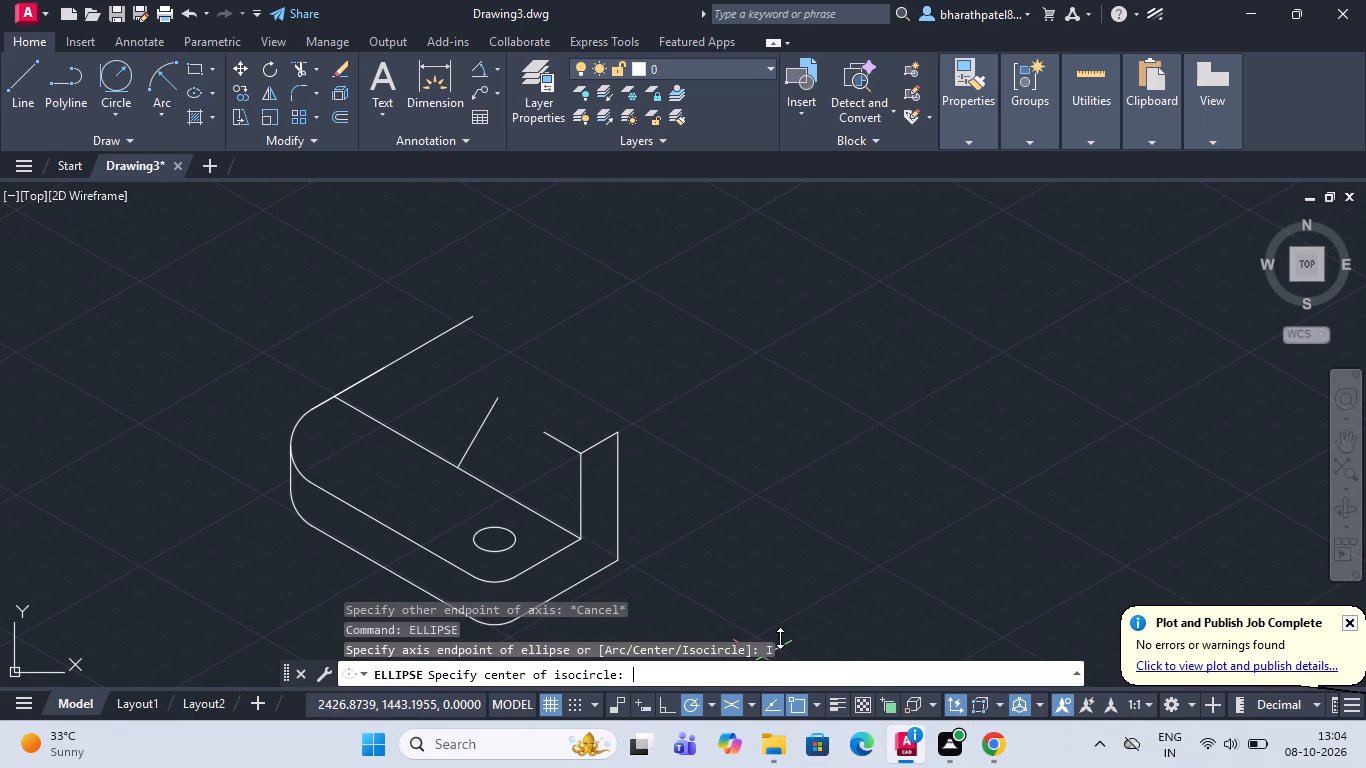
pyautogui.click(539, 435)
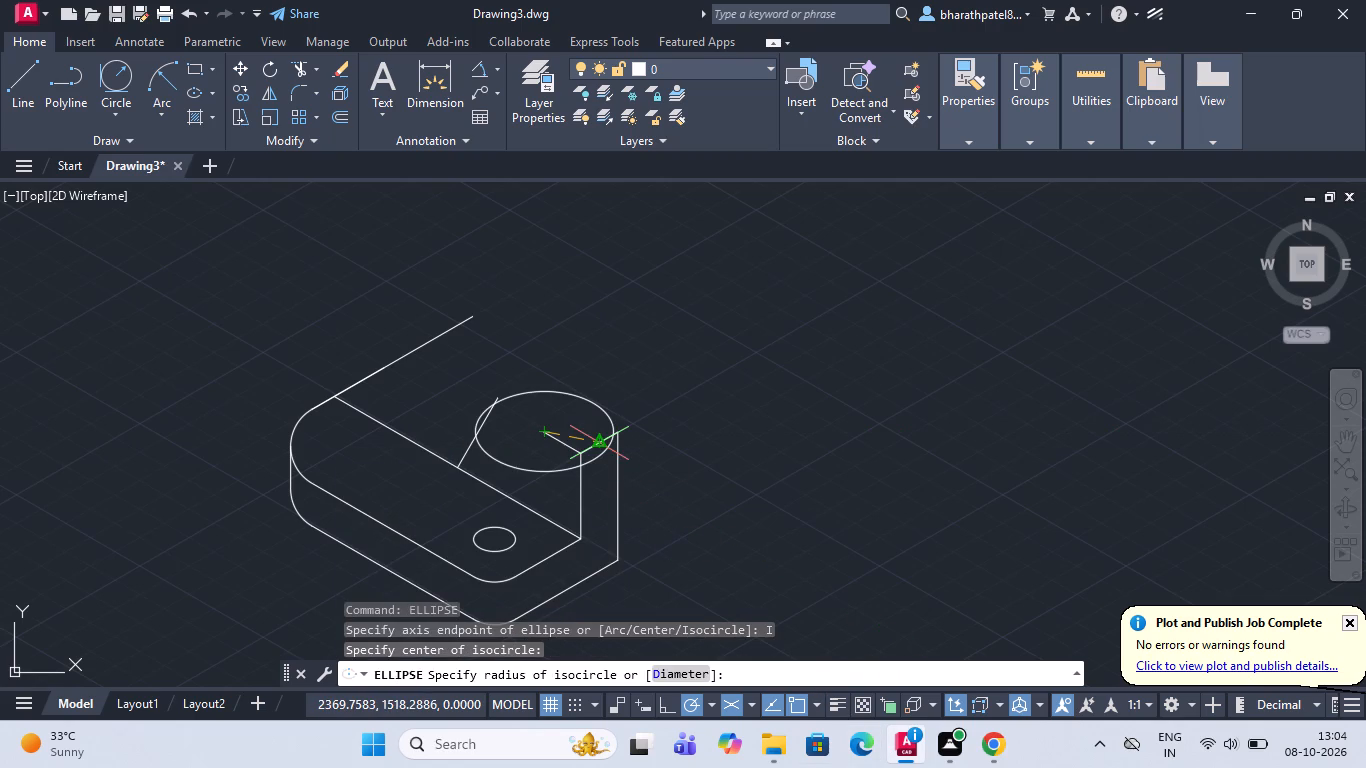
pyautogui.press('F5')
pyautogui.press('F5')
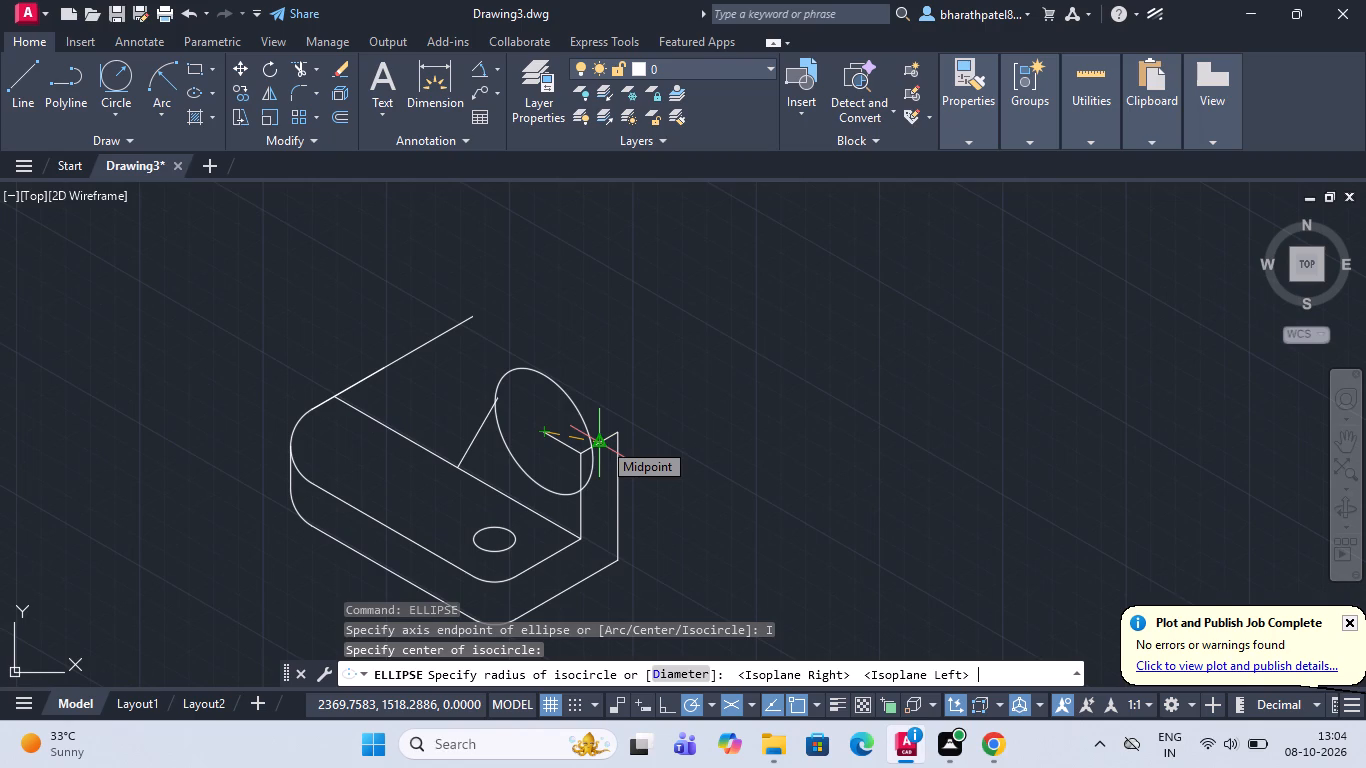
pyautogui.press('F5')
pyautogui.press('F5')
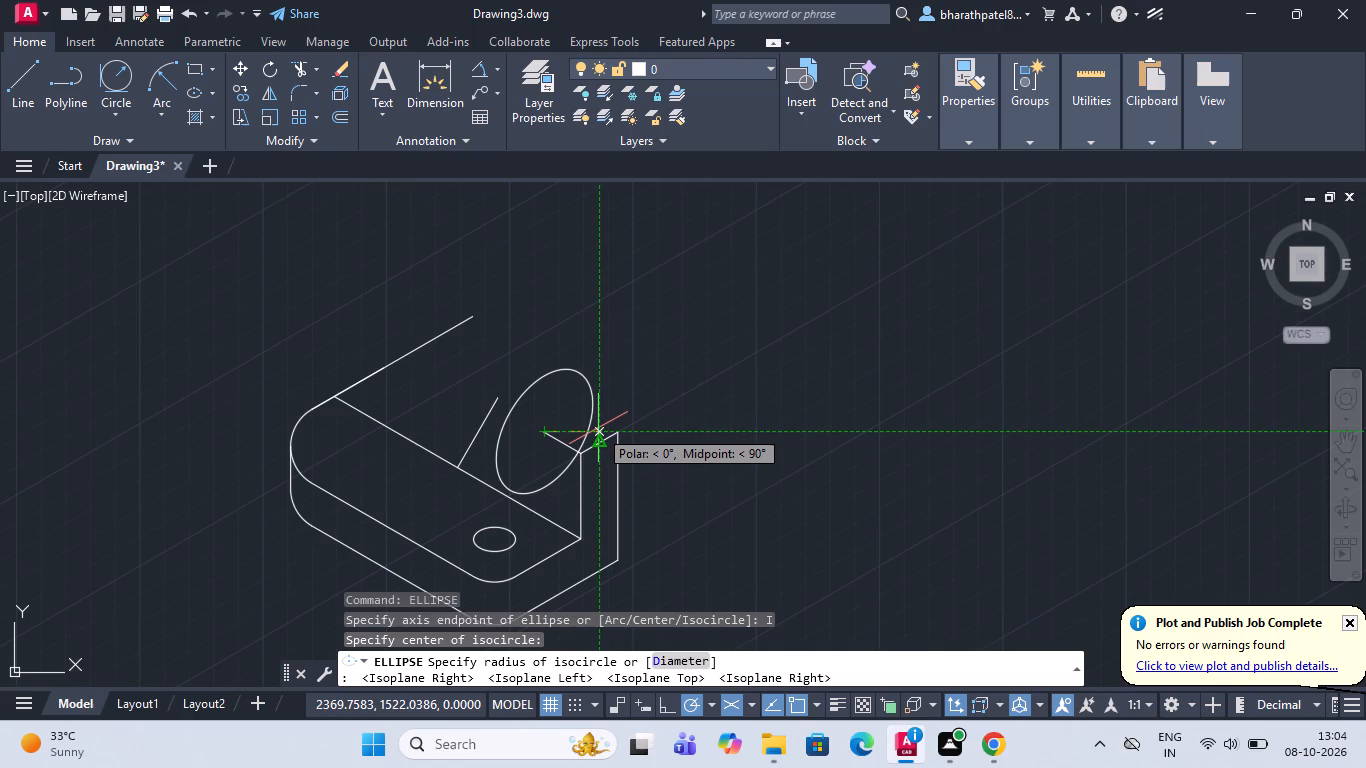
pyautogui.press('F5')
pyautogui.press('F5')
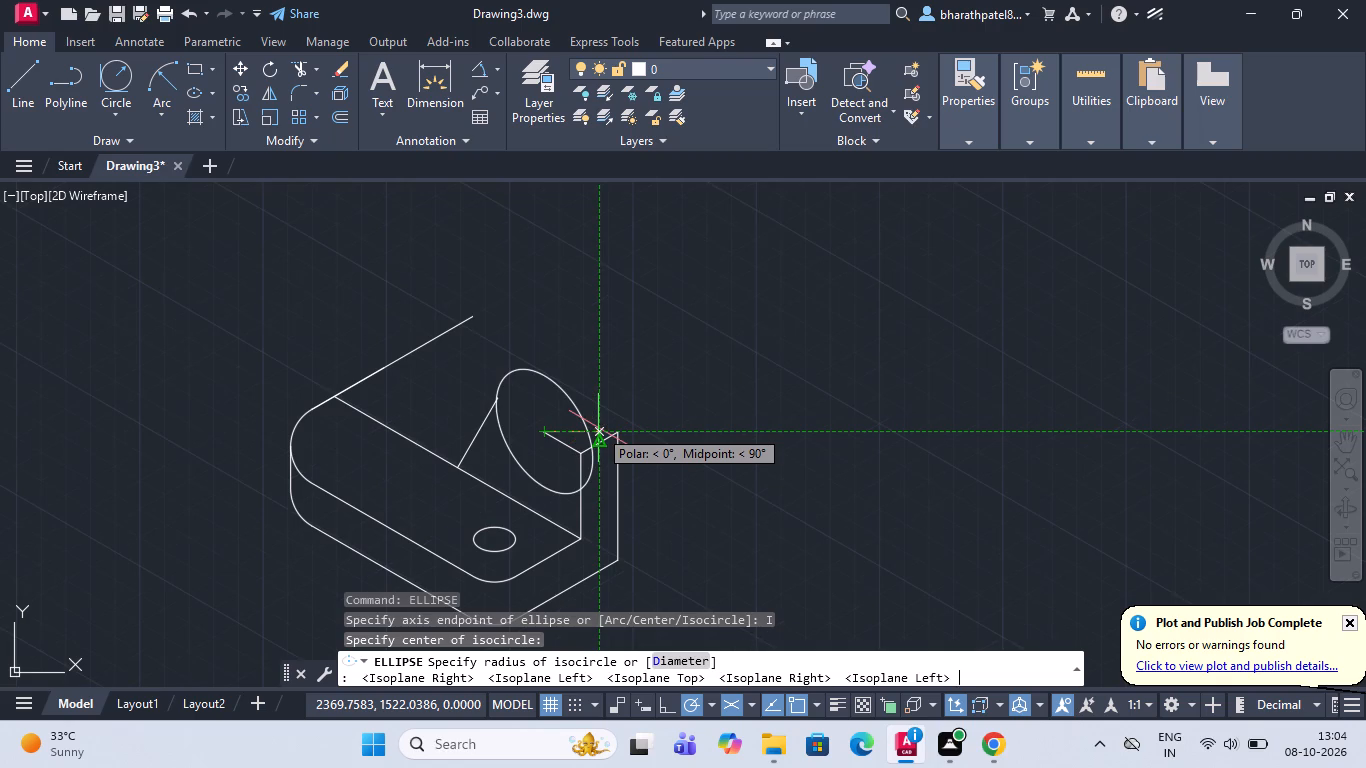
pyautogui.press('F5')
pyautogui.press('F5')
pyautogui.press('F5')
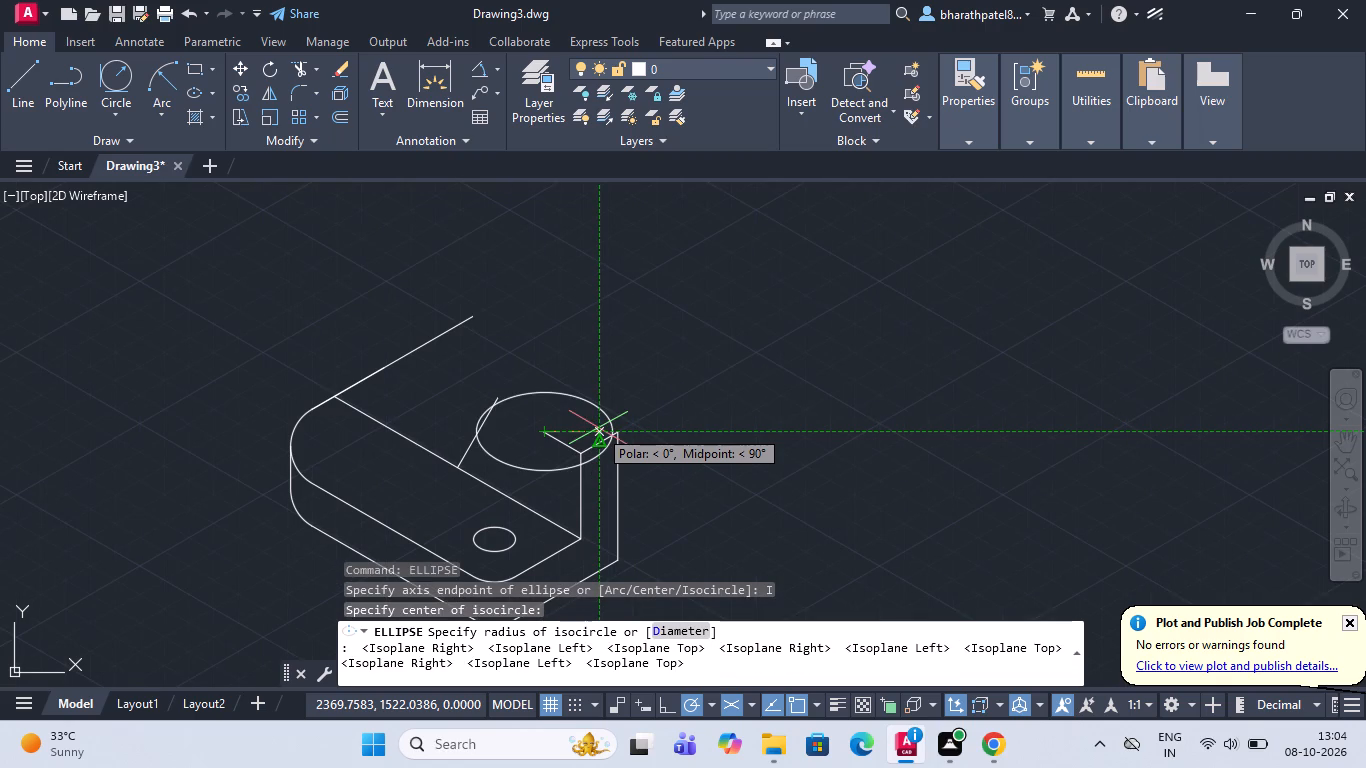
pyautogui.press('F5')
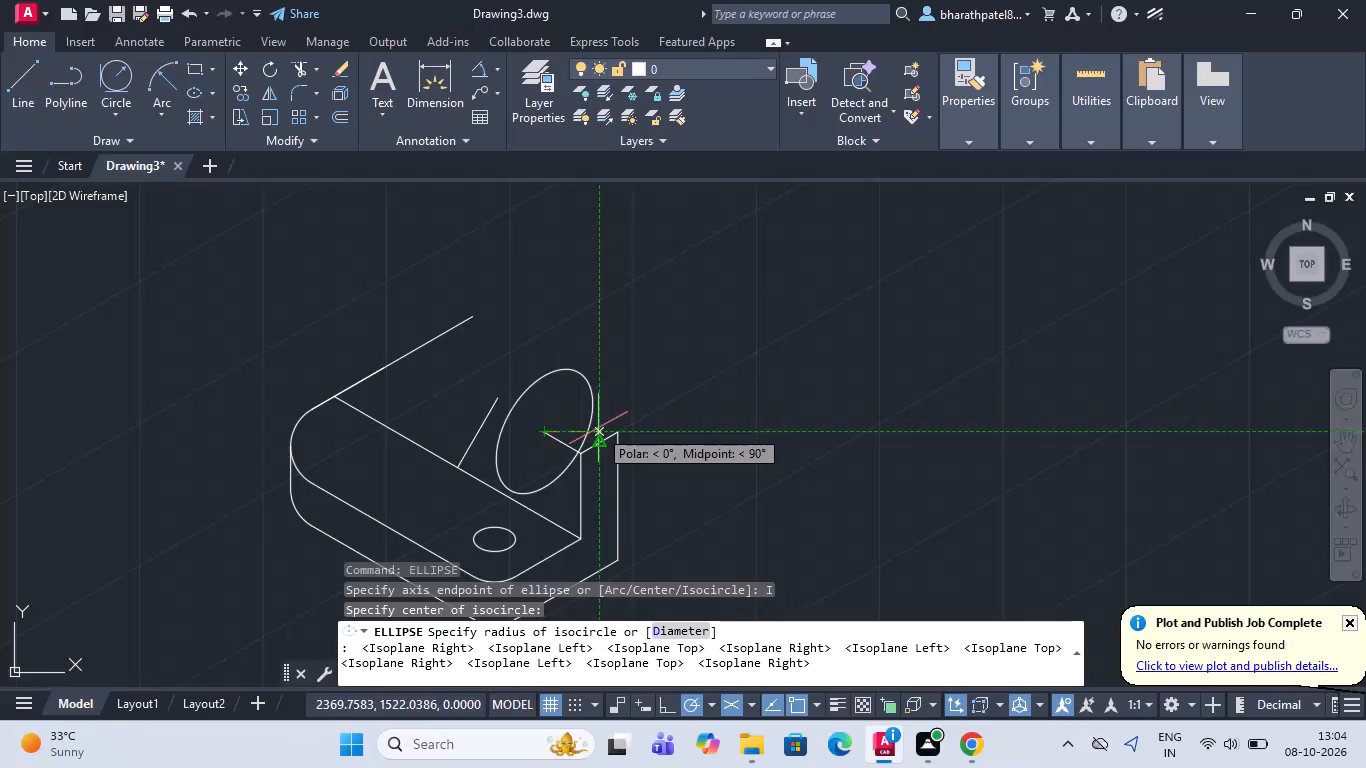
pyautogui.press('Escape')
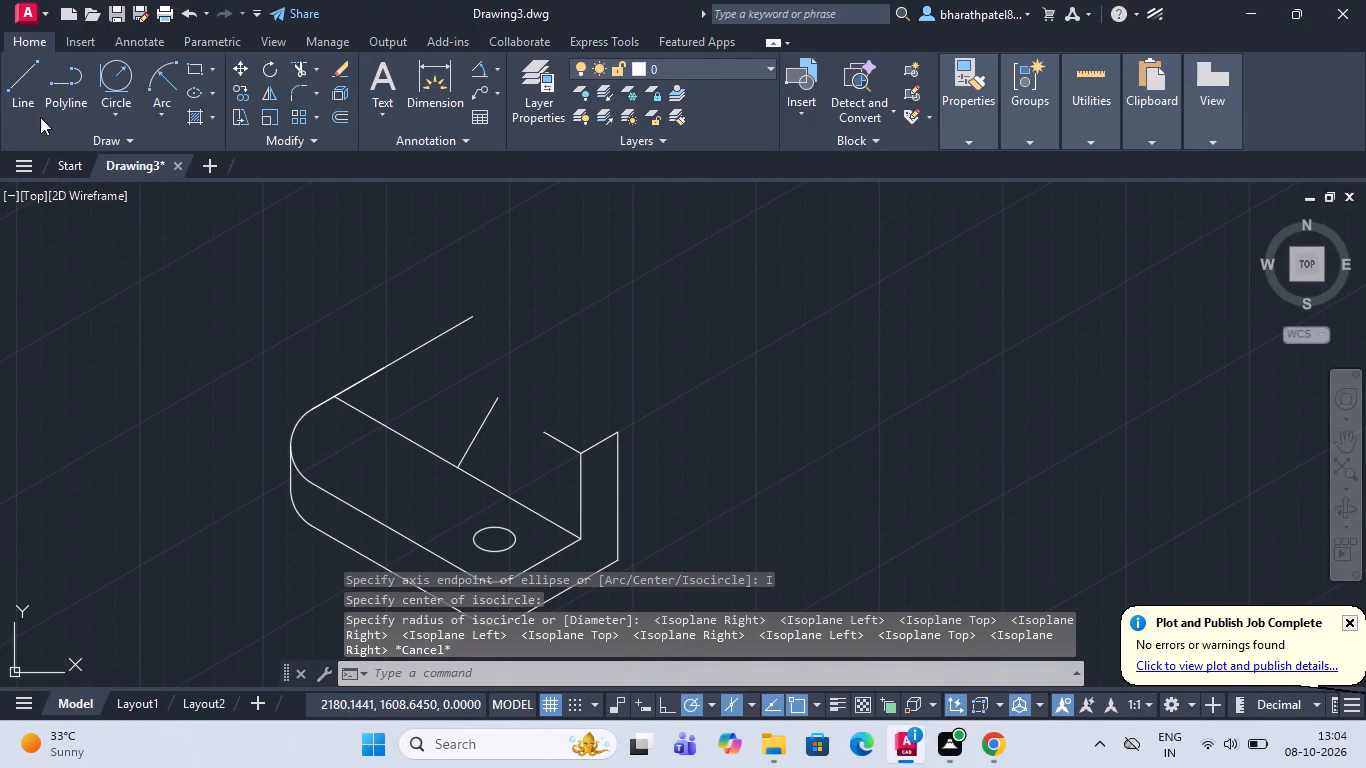
# Draw a 15-unit line at 150° from the upright's outer top corner.
pyautogui.click(4, 75)
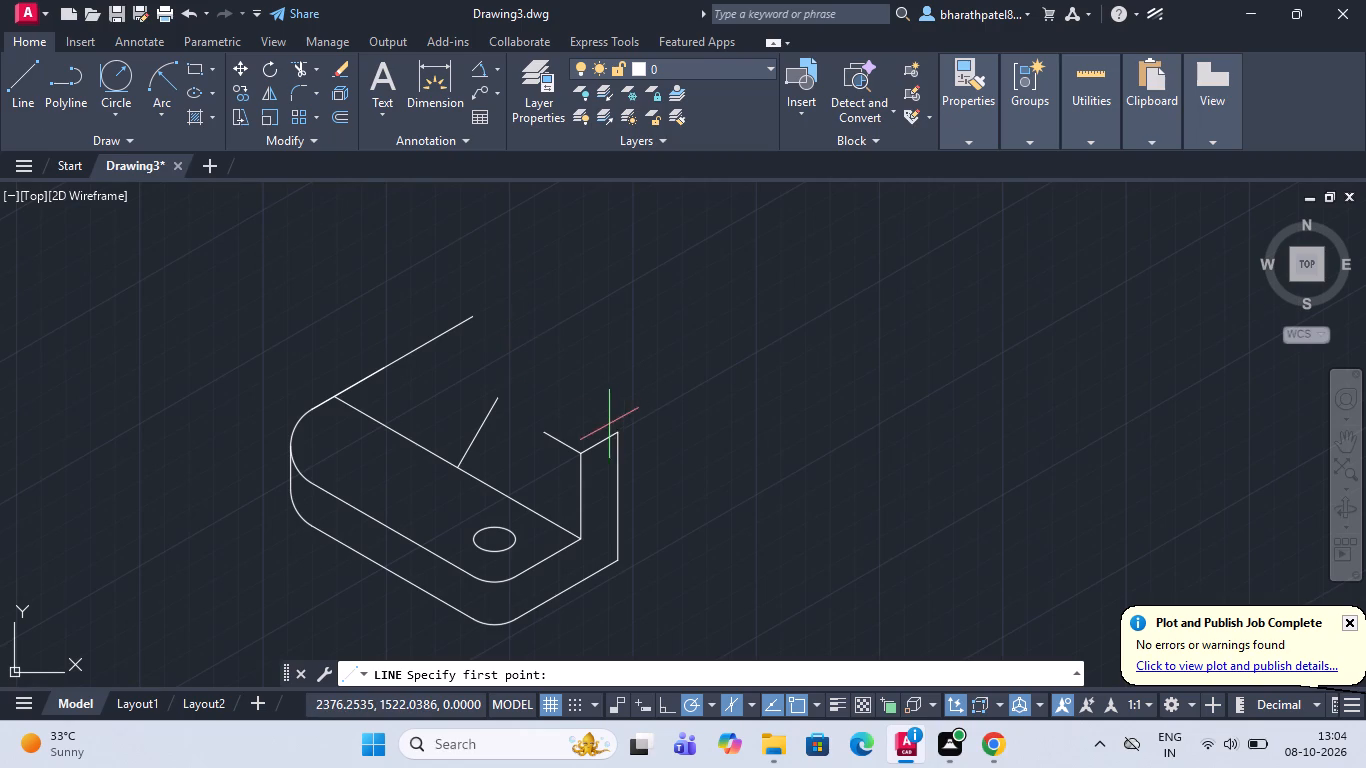
pyautogui.click(620, 436)
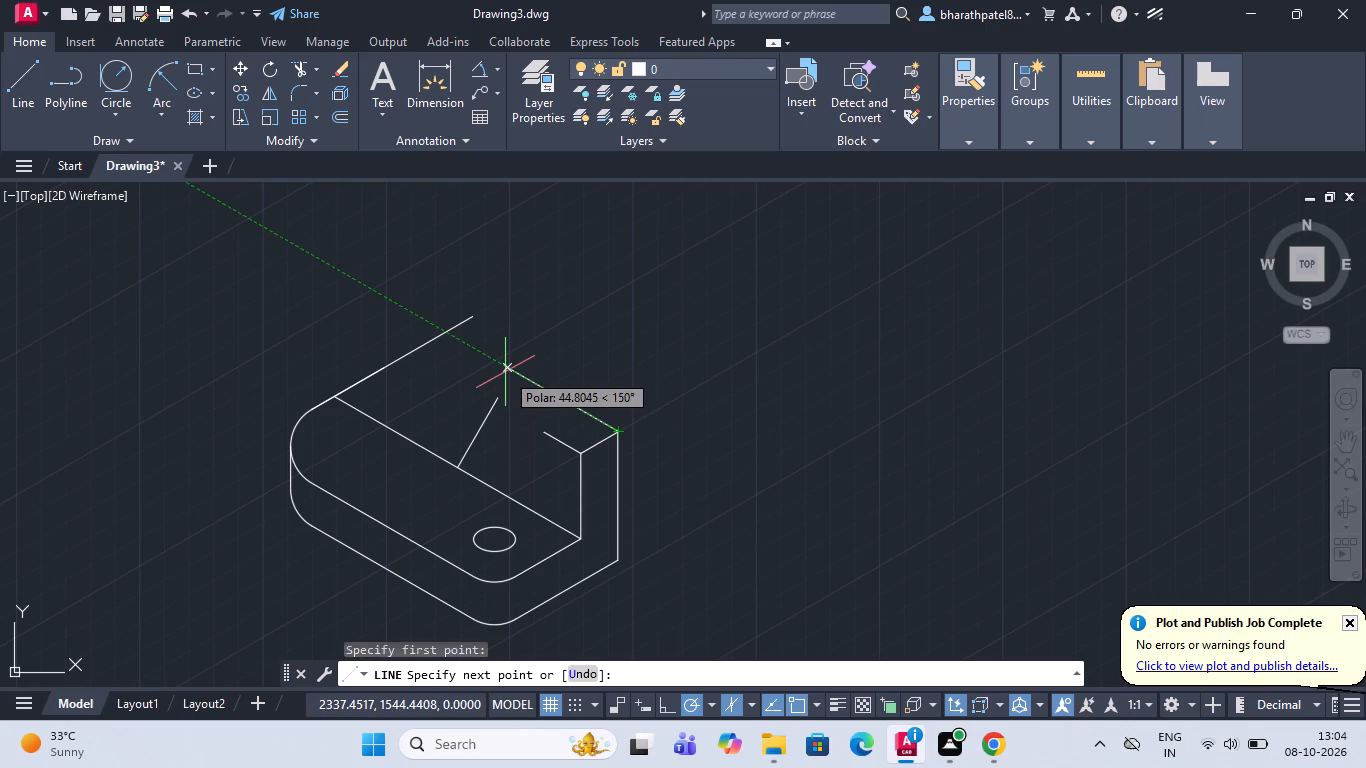
pyautogui.write('15')
pyautogui.press('Return')
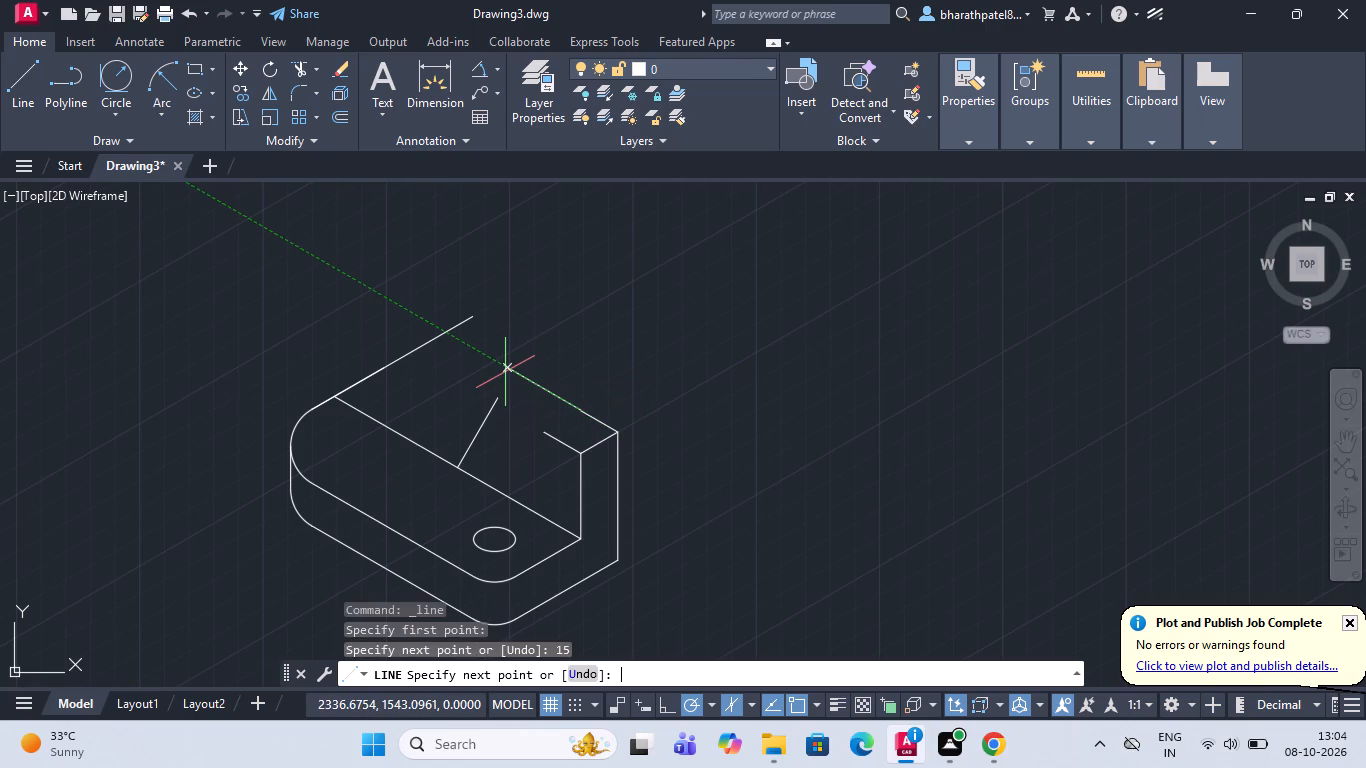
pyautogui.press('Escape')
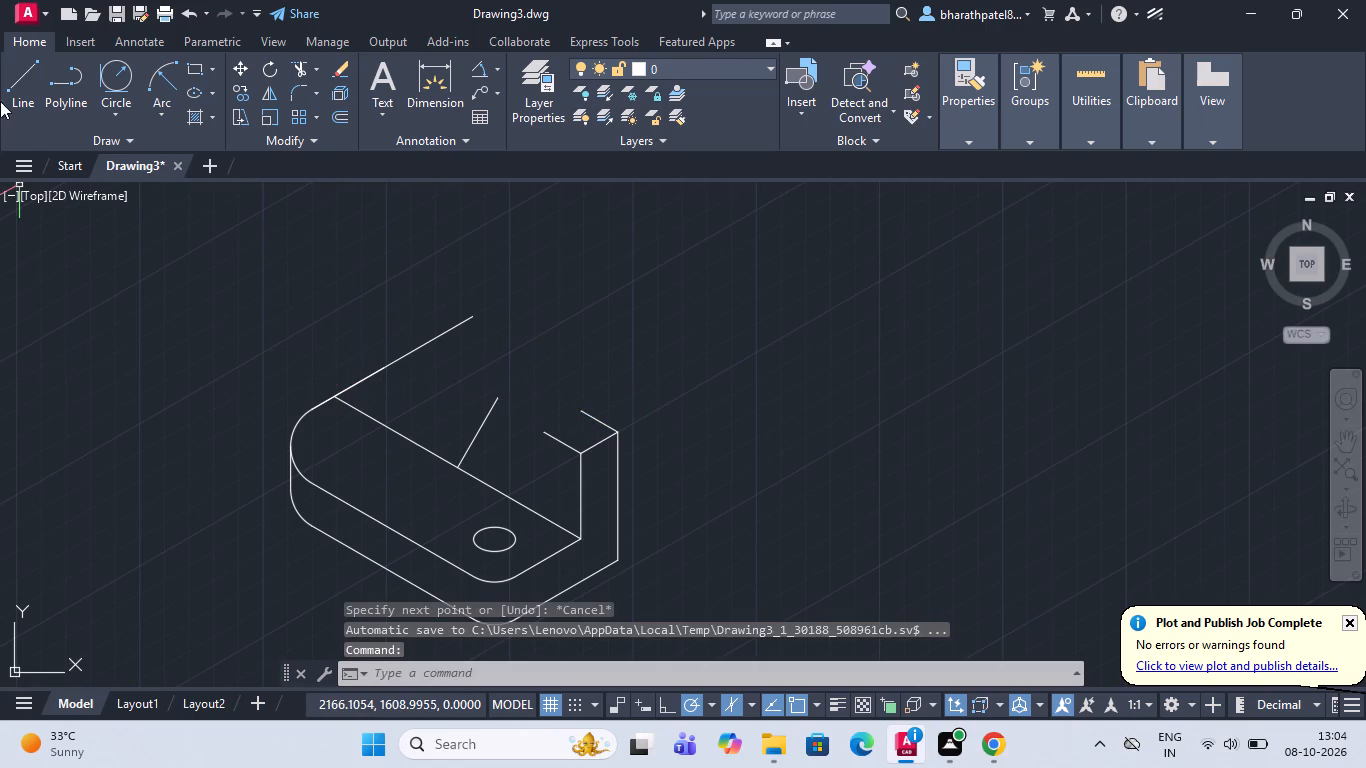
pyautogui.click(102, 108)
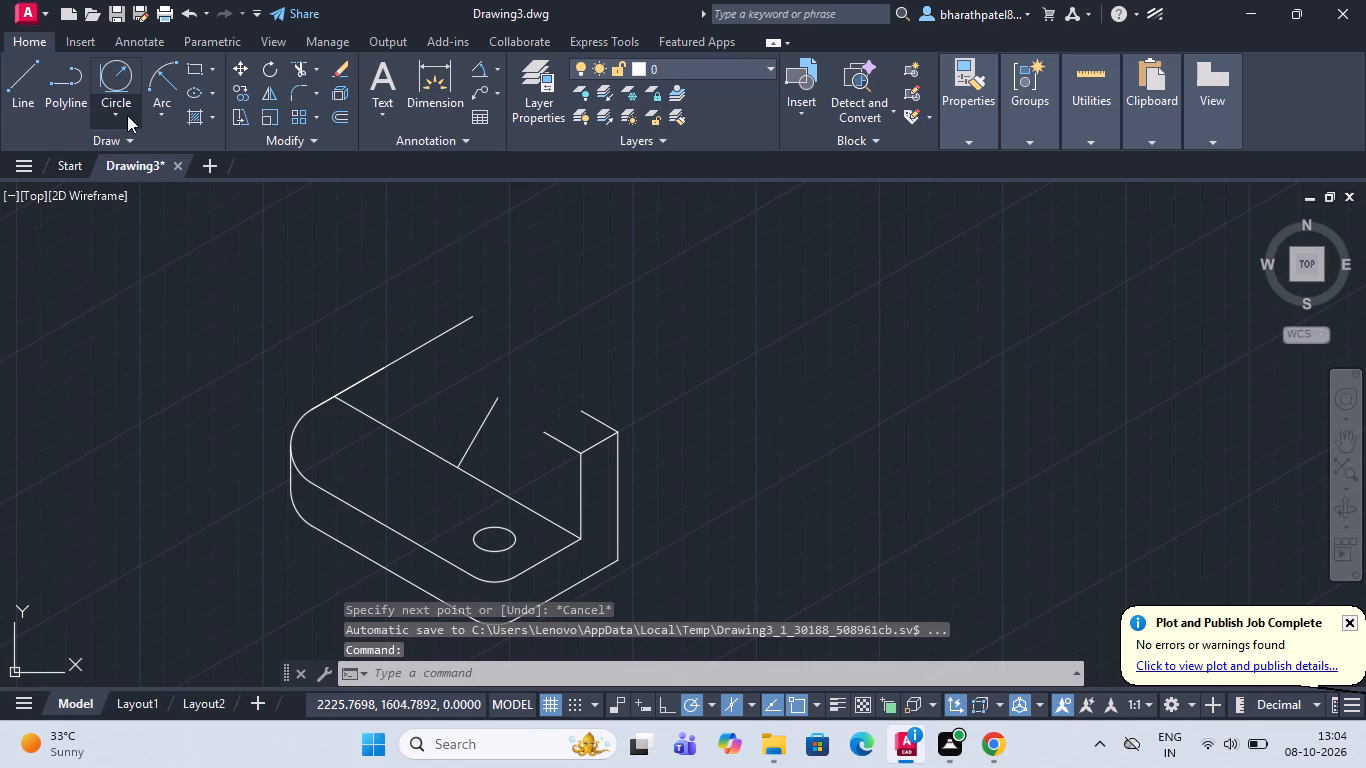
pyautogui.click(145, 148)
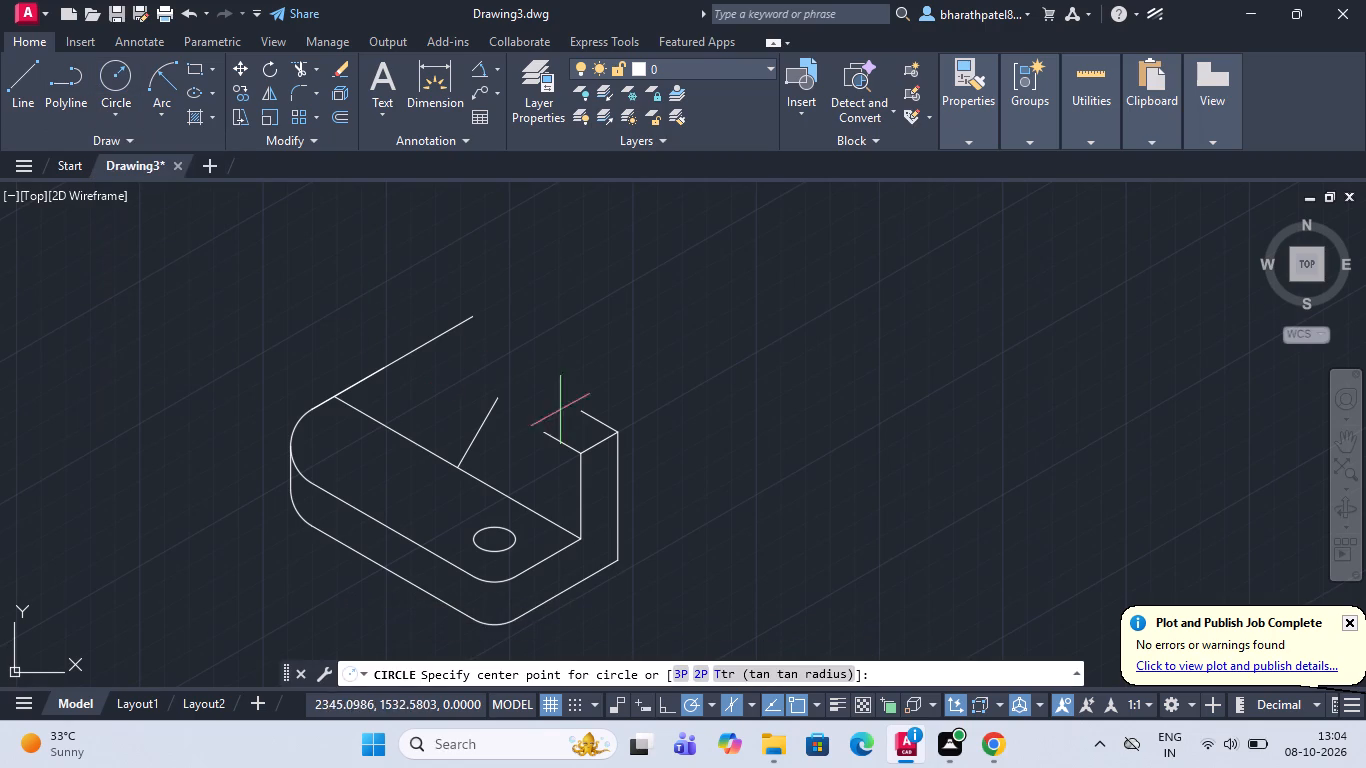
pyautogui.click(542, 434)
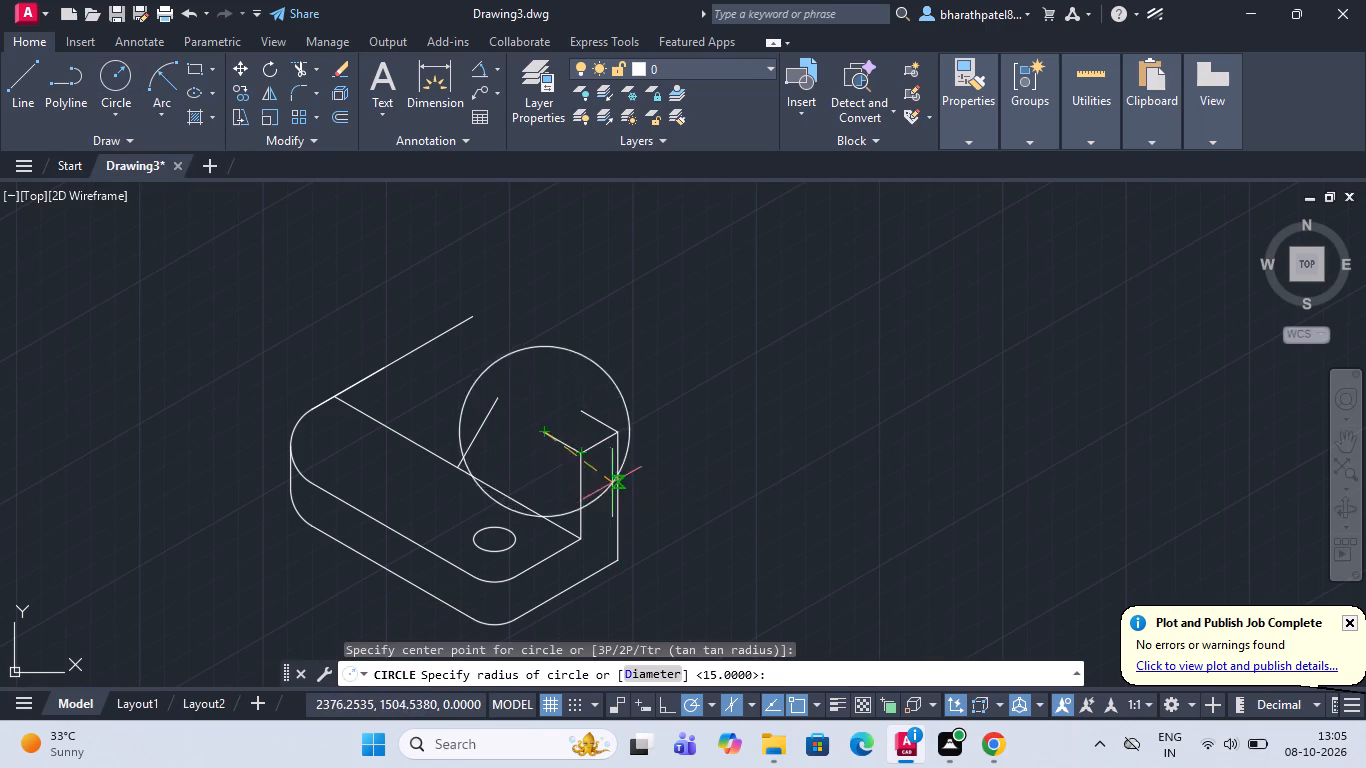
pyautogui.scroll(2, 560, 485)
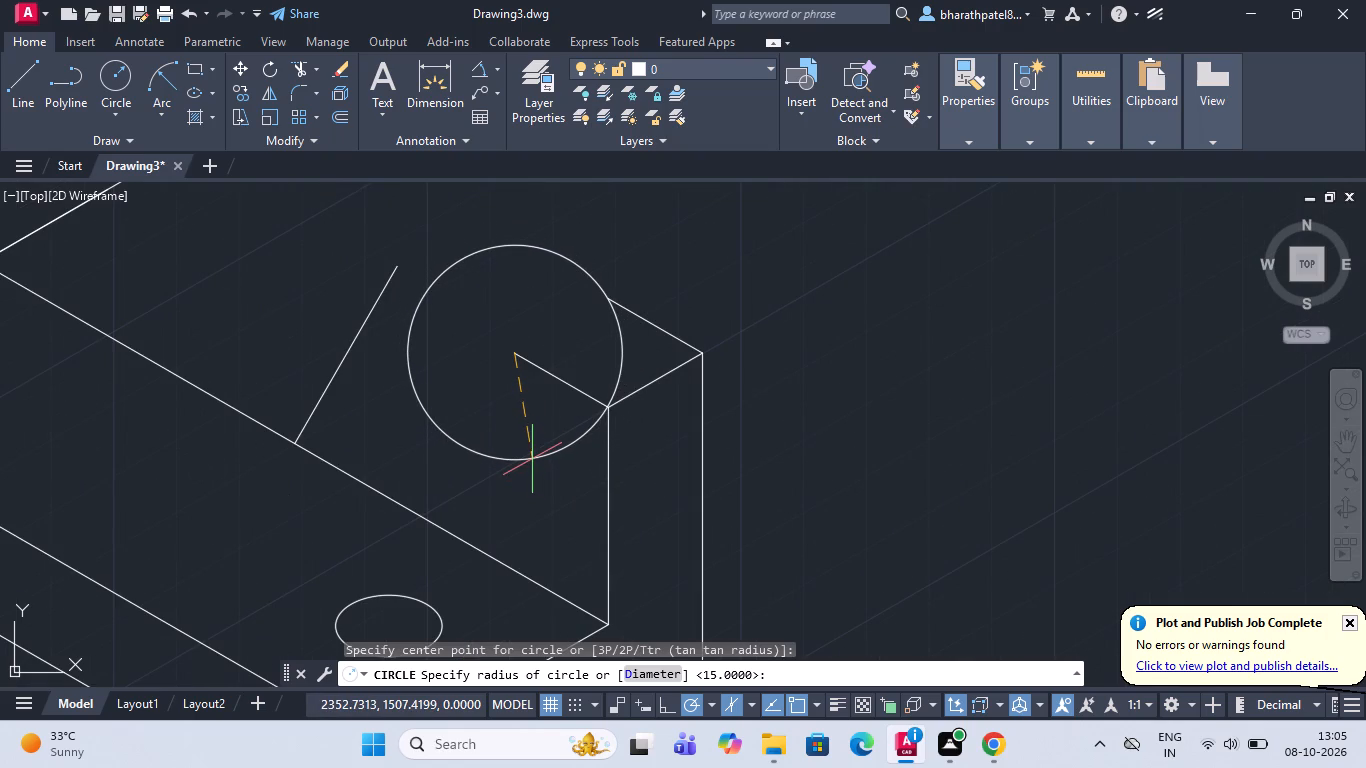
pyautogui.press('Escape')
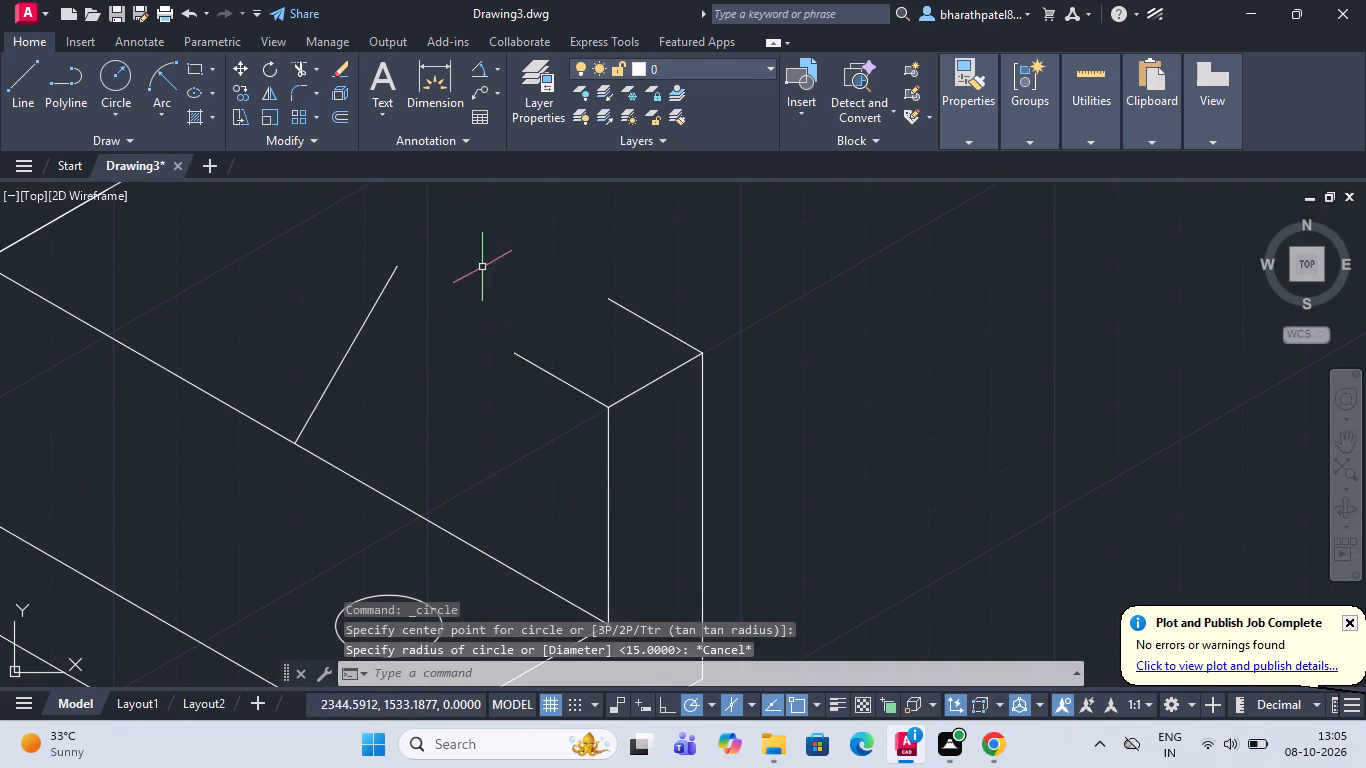
# Draw a 15-unit vertical line upward from the far end of the upright's inner 150° edge.
pyautogui.click(23, 69)
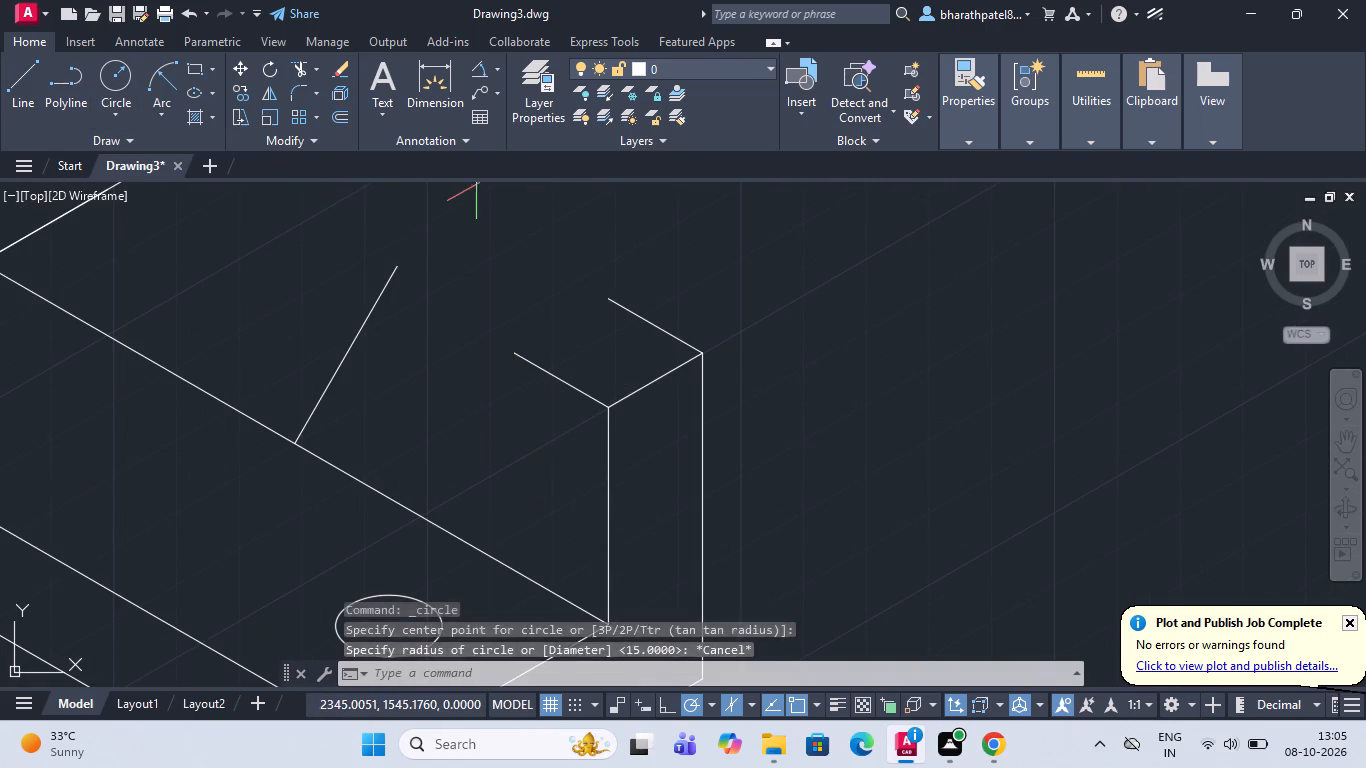
pyautogui.click(517, 358)
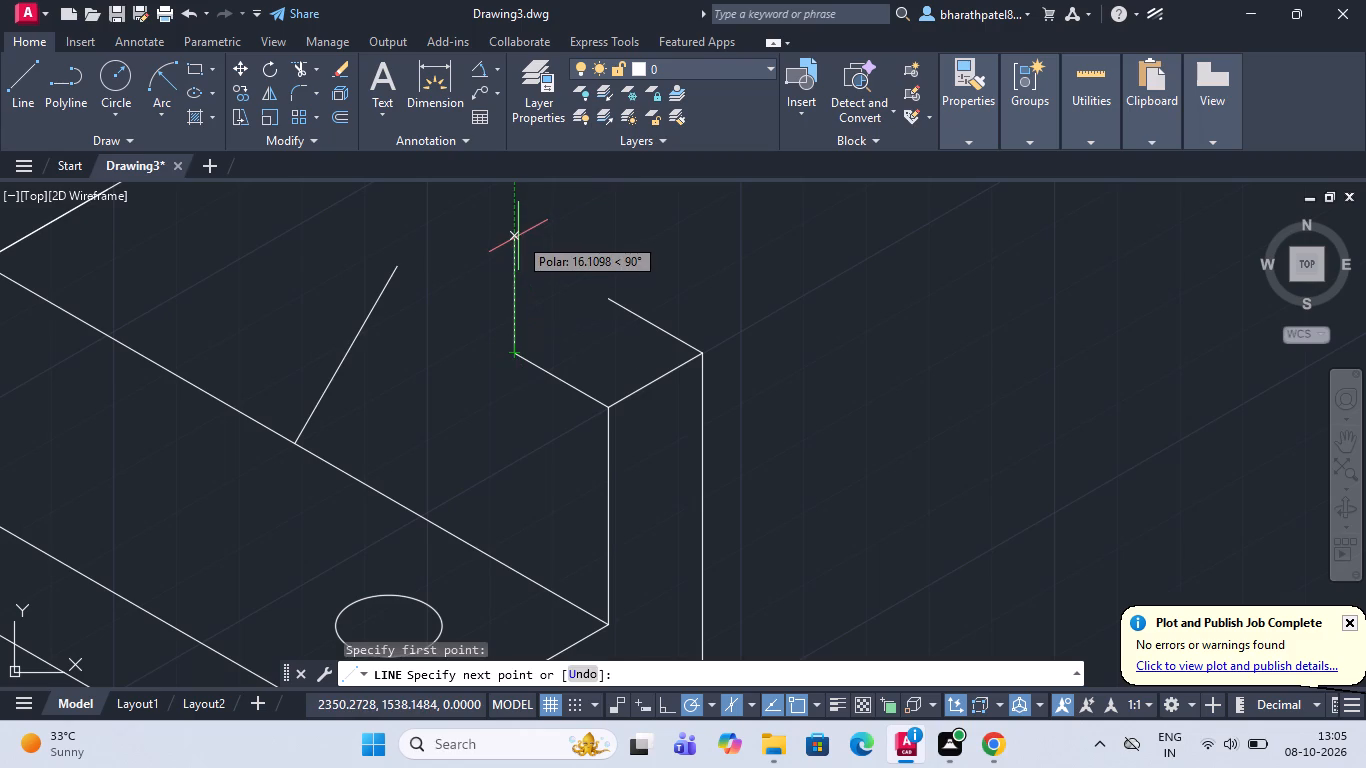
pyautogui.write('15')
pyautogui.press('Return')
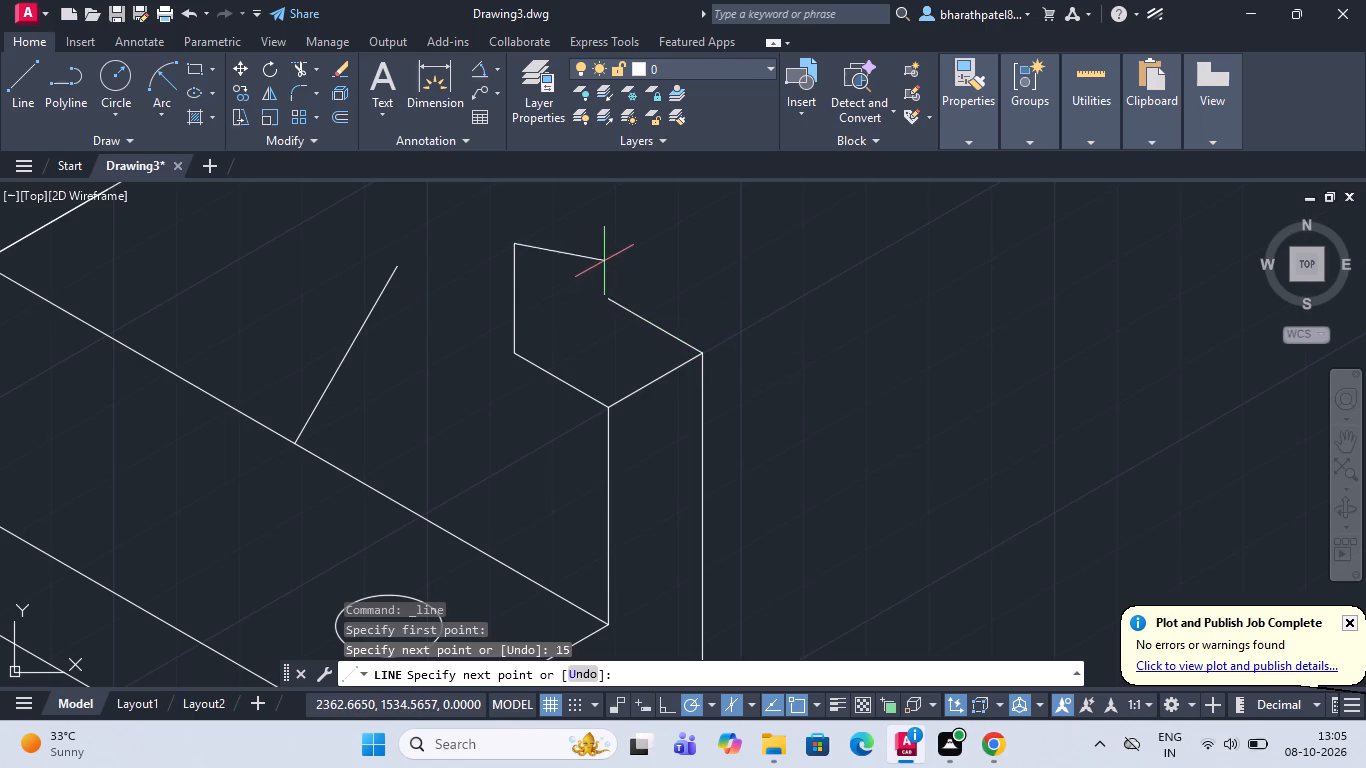
pyautogui.press('Escape')
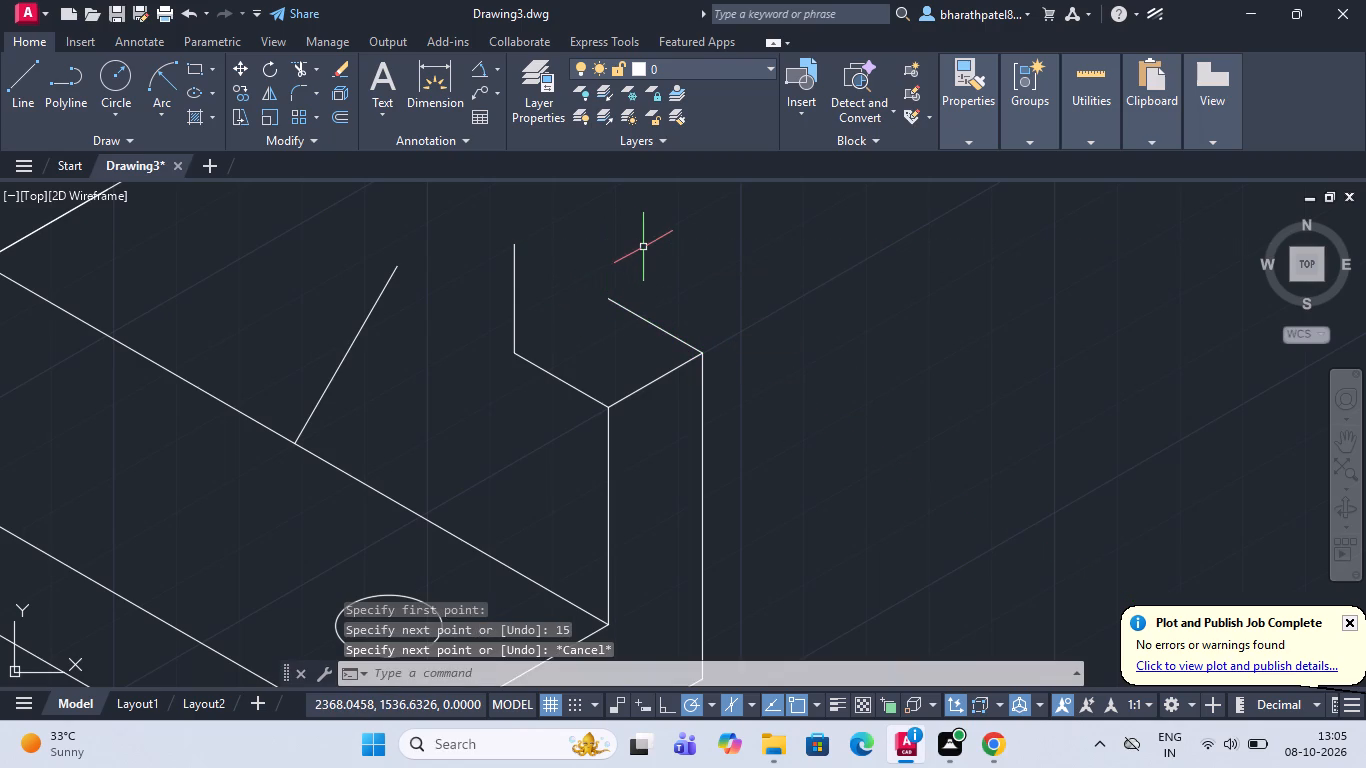
# Draw a 15-unit vertical line upward from the upright's inner top corner, continuing about 25 units at 150°.
pyautogui.click(9, 77)
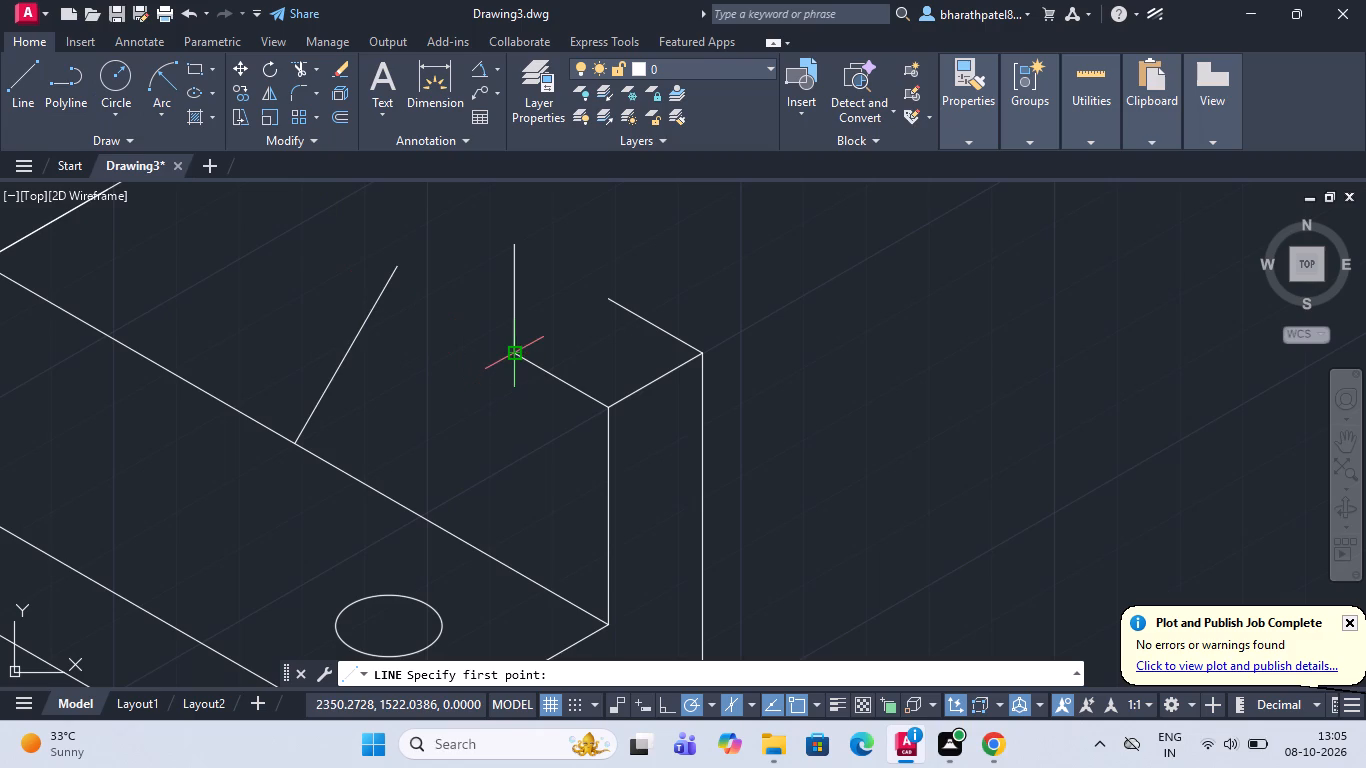
pyautogui.click(606, 412)
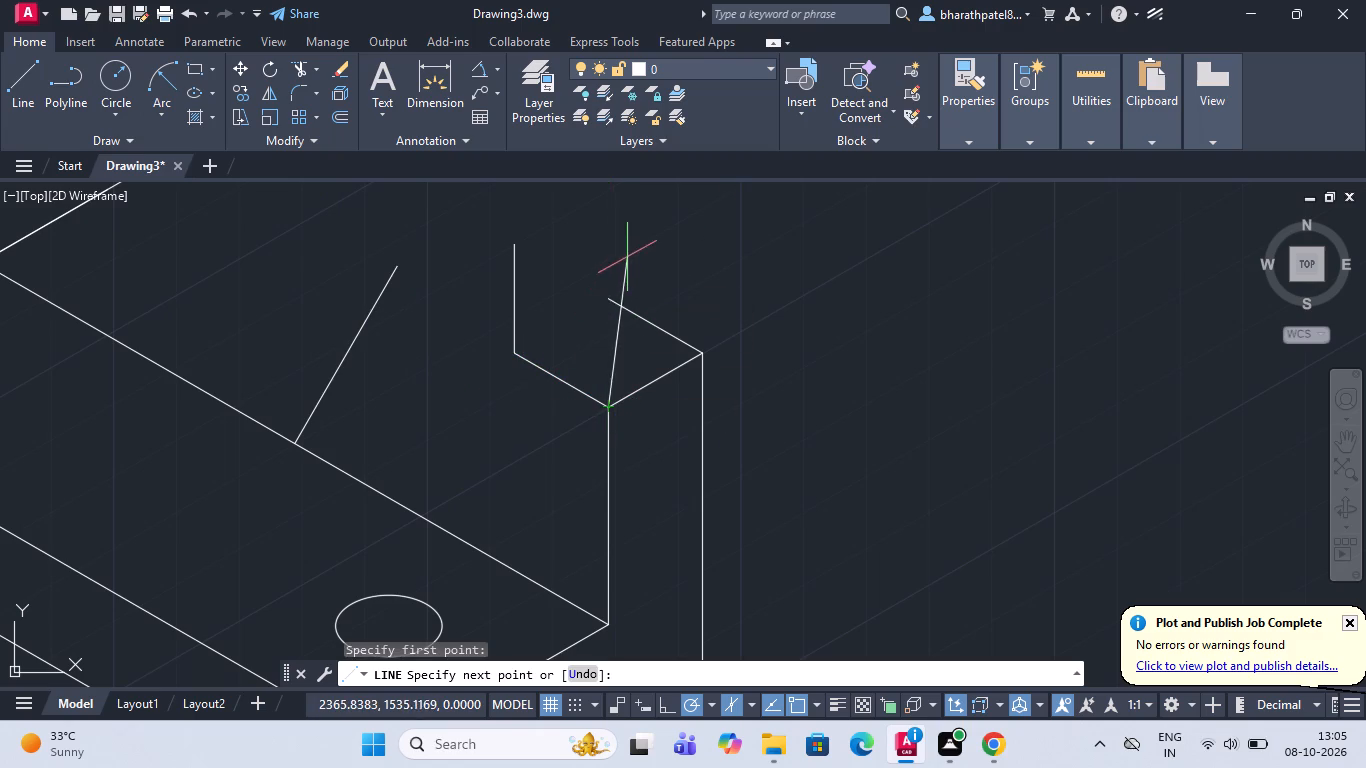
pyautogui.write('15')
pyautogui.press('Return')
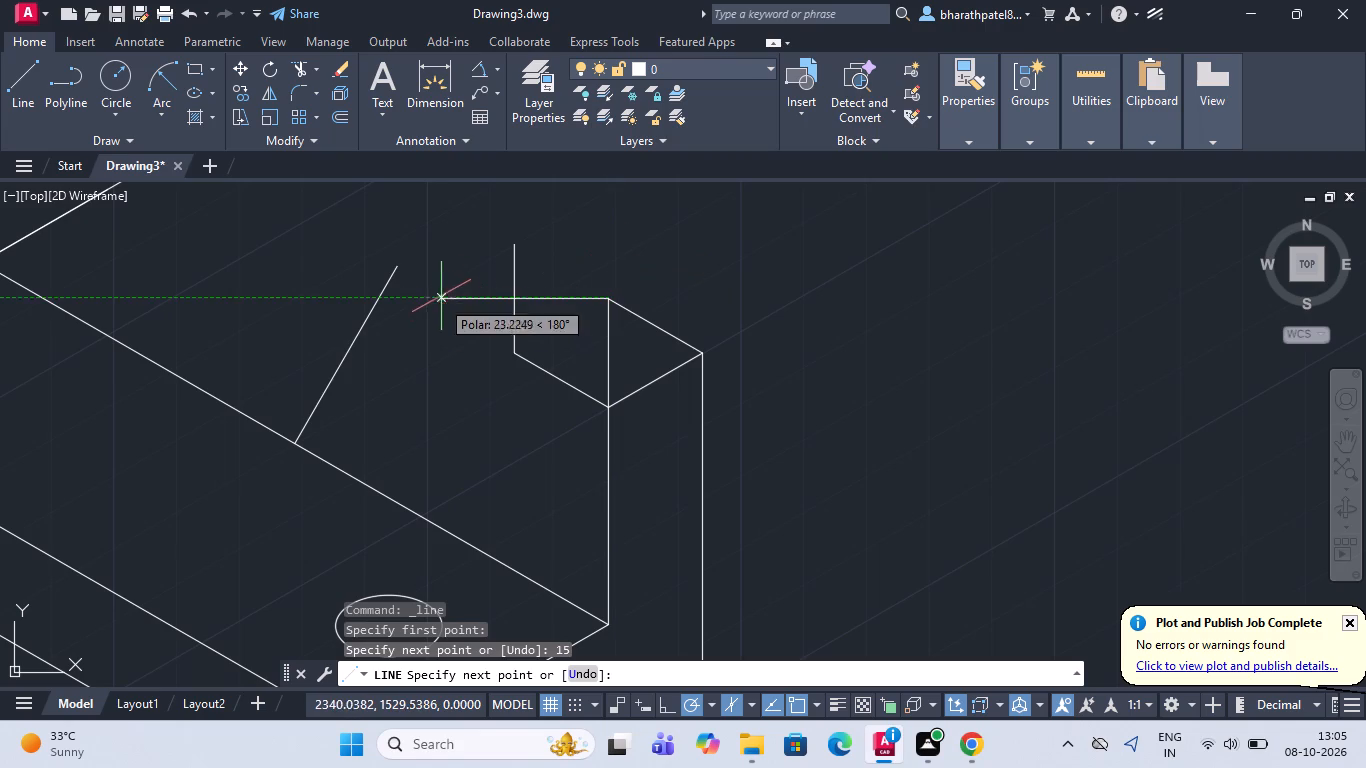
pyautogui.click(447, 208)
pyautogui.press('Escape')
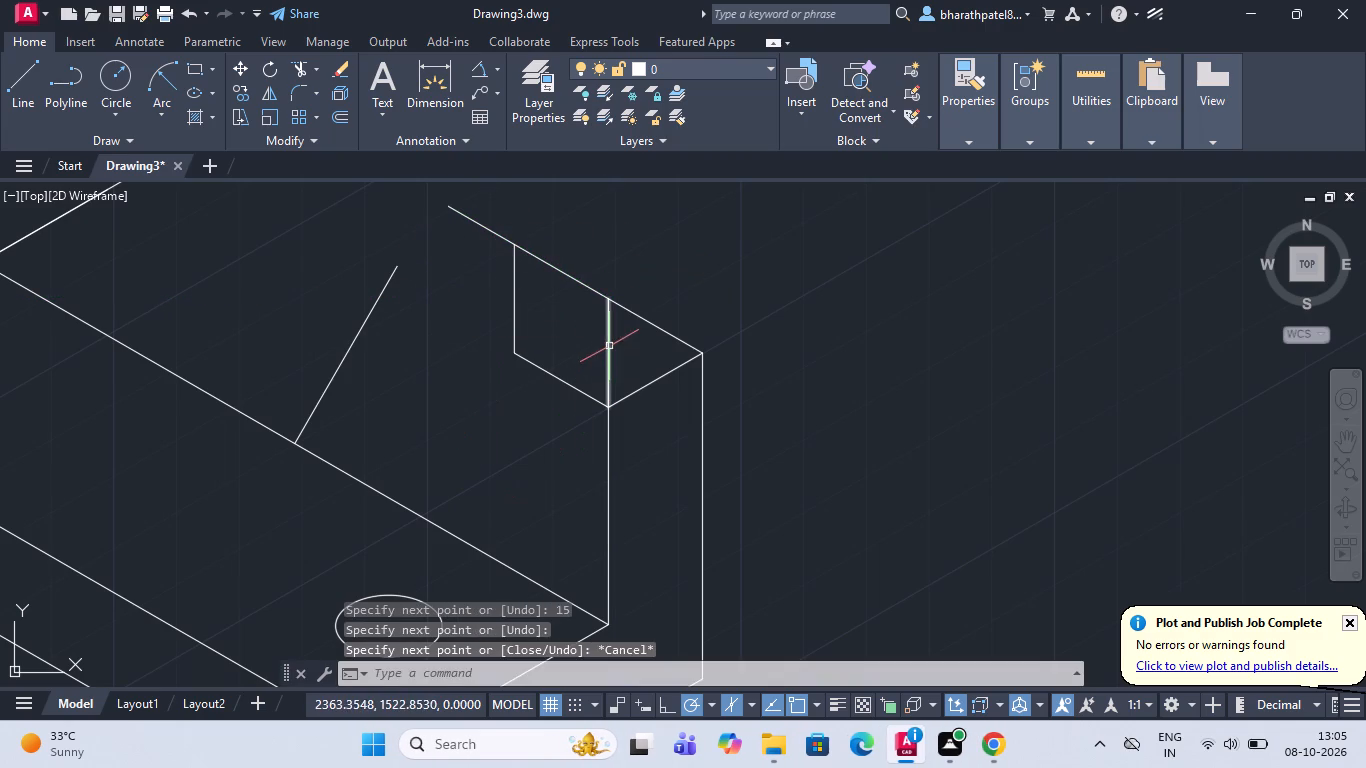
# Draw a 15-unit vertical line upward from the upright's outer top corner.
pyautogui.click(26, 66)
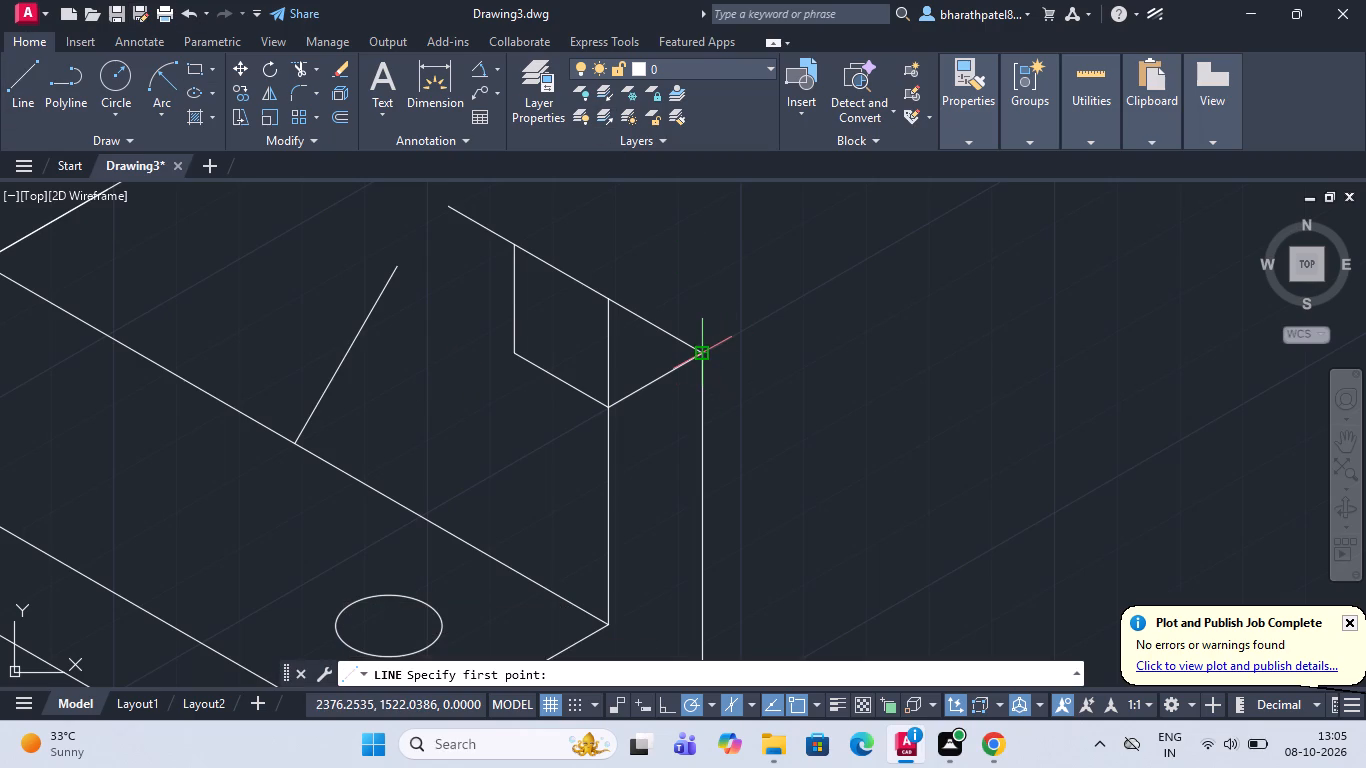
pyautogui.scroll(3, 700, 354)
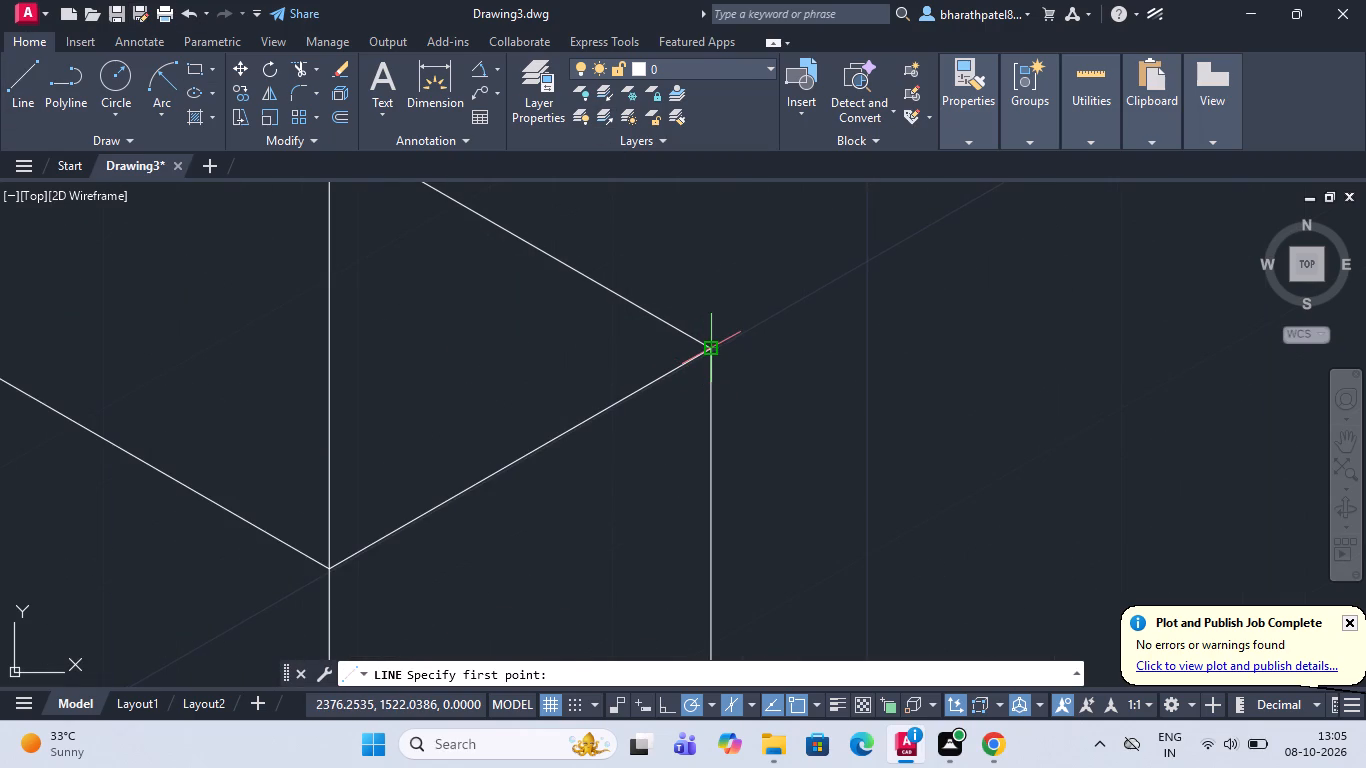
pyautogui.click(707, 350)
pyautogui.scroll(-4, 694, 255)
pyautogui.scroll(1, 693, 207)
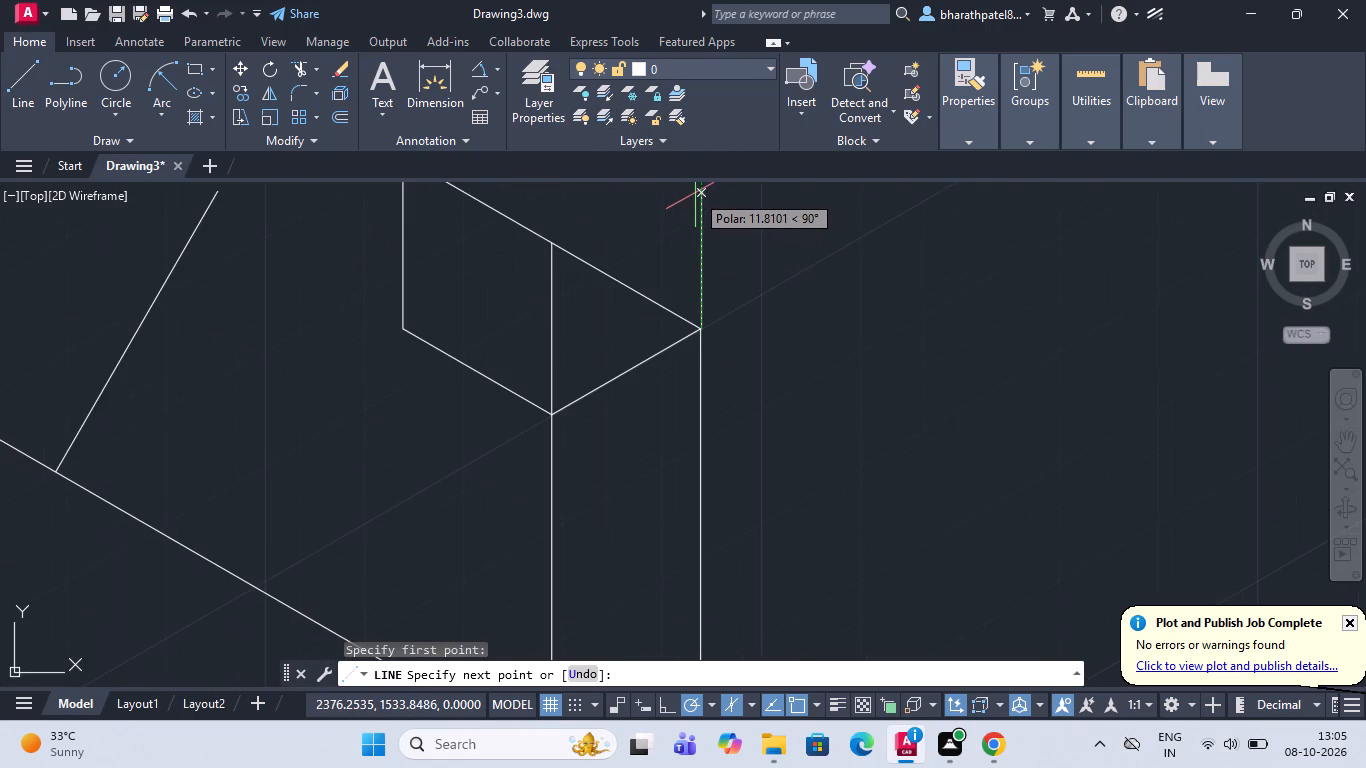
pyautogui.press('1')
pyautogui.press('5')
pyautogui.press('Return')
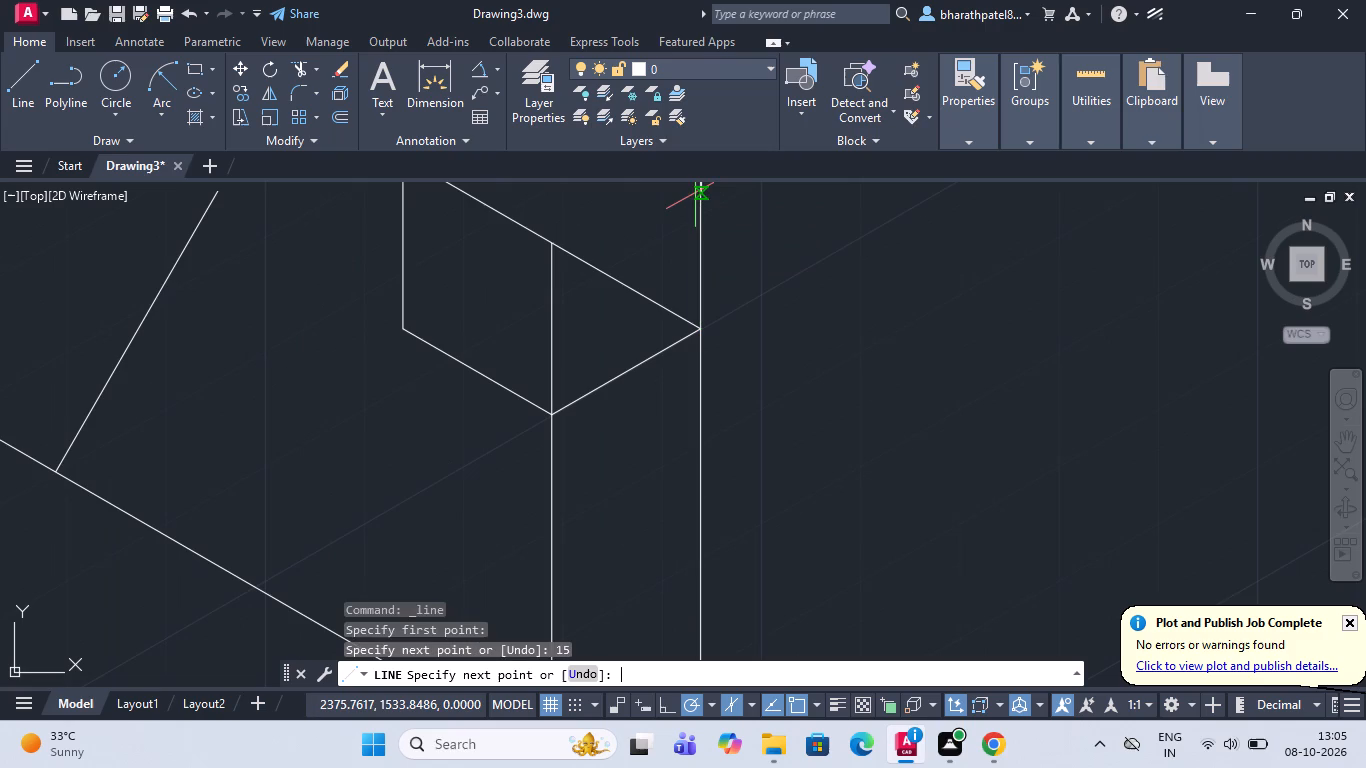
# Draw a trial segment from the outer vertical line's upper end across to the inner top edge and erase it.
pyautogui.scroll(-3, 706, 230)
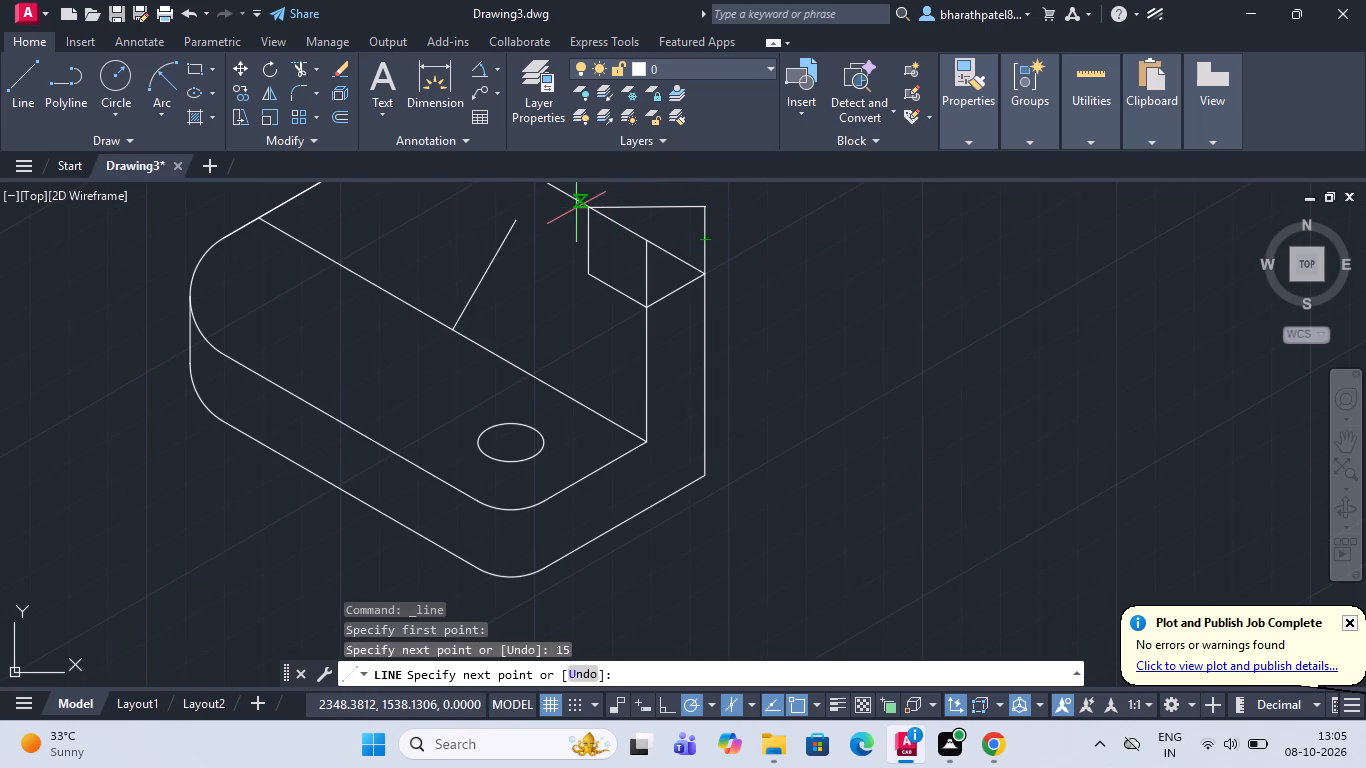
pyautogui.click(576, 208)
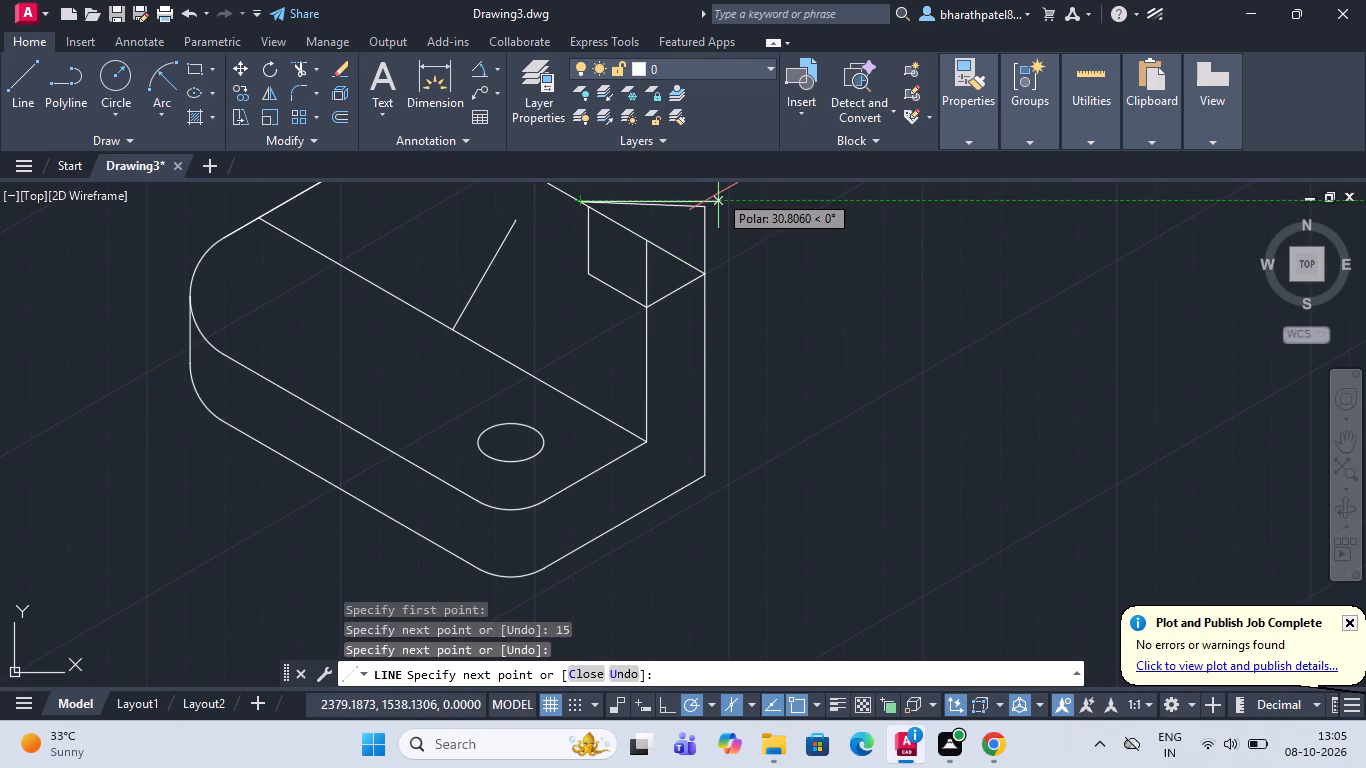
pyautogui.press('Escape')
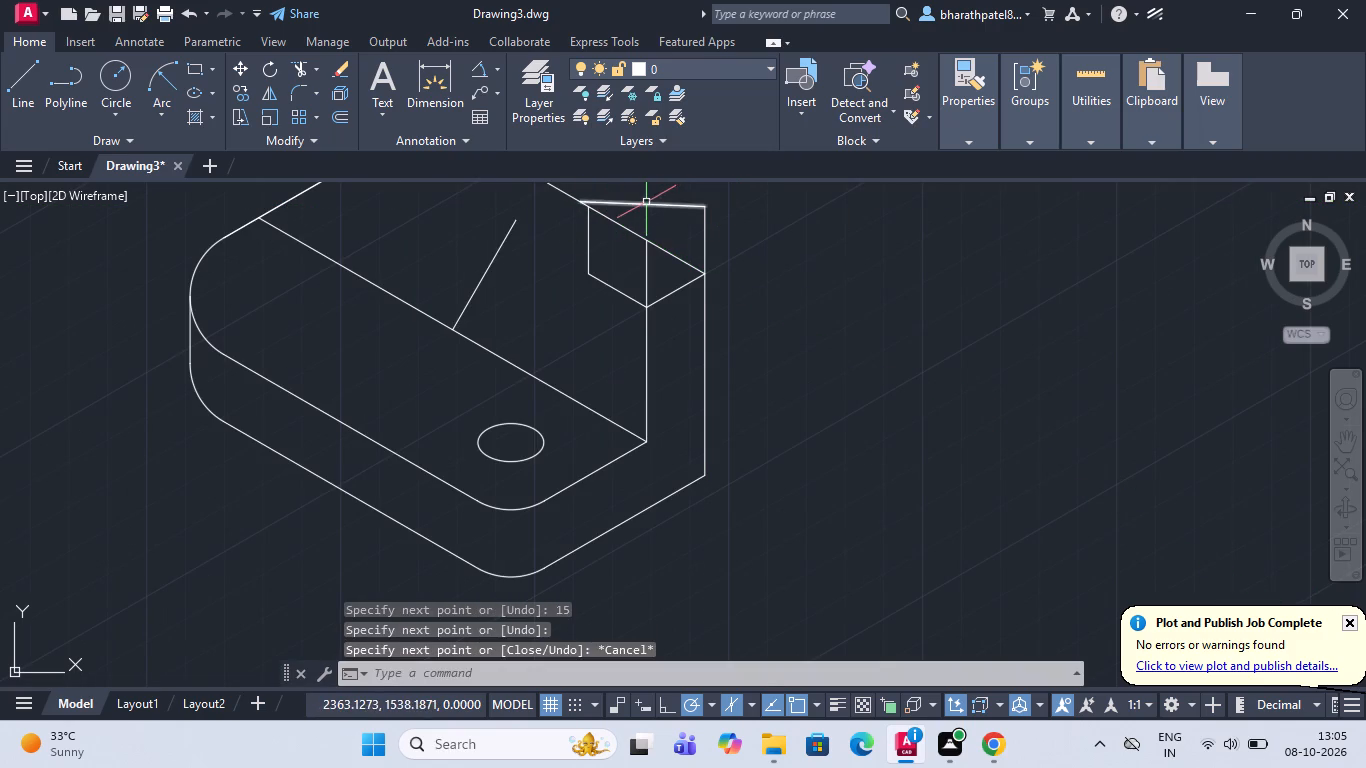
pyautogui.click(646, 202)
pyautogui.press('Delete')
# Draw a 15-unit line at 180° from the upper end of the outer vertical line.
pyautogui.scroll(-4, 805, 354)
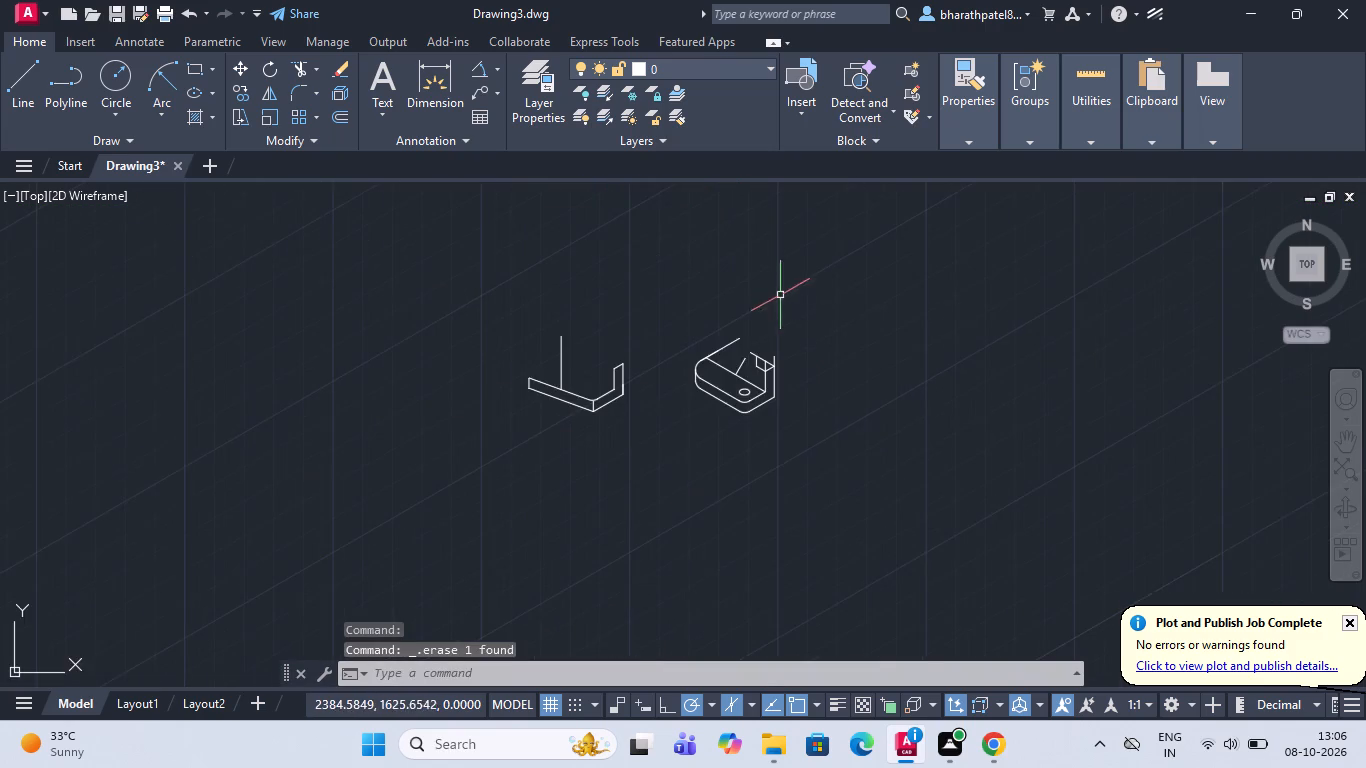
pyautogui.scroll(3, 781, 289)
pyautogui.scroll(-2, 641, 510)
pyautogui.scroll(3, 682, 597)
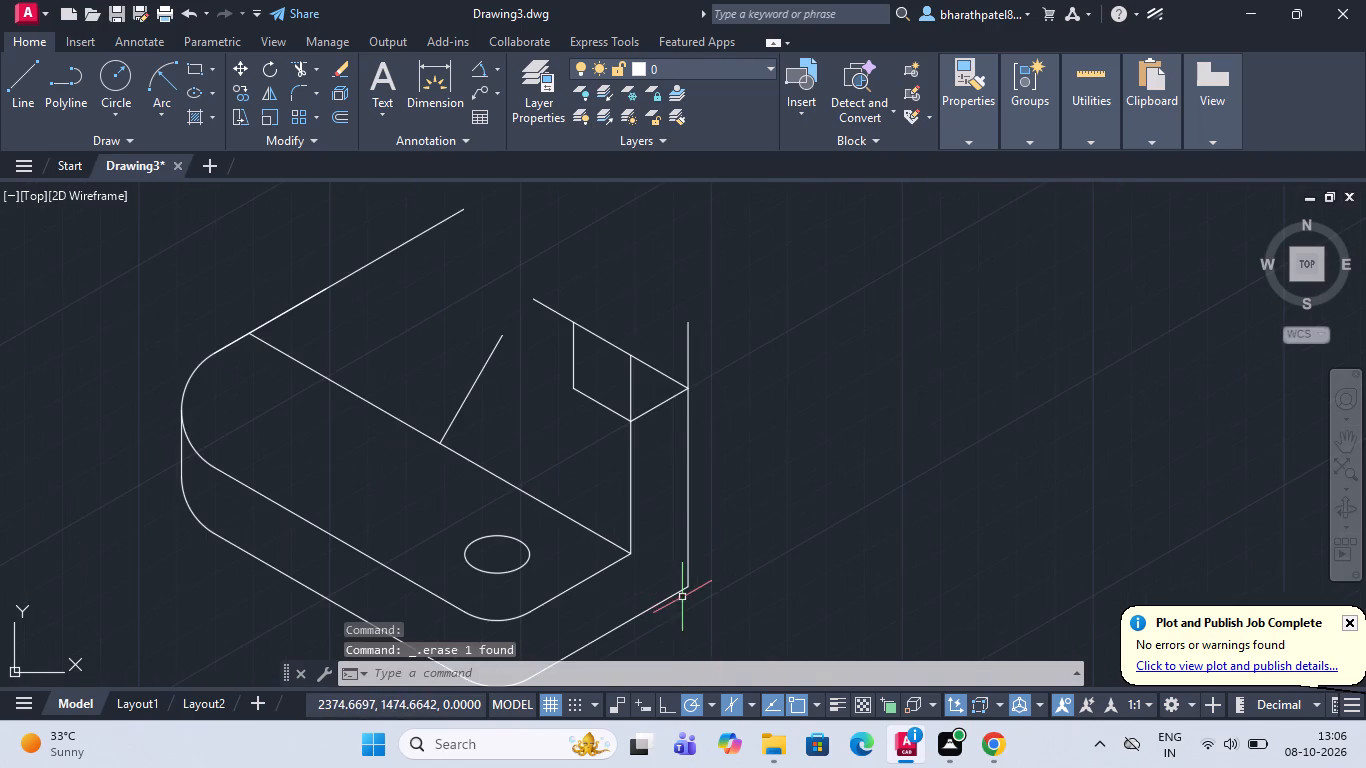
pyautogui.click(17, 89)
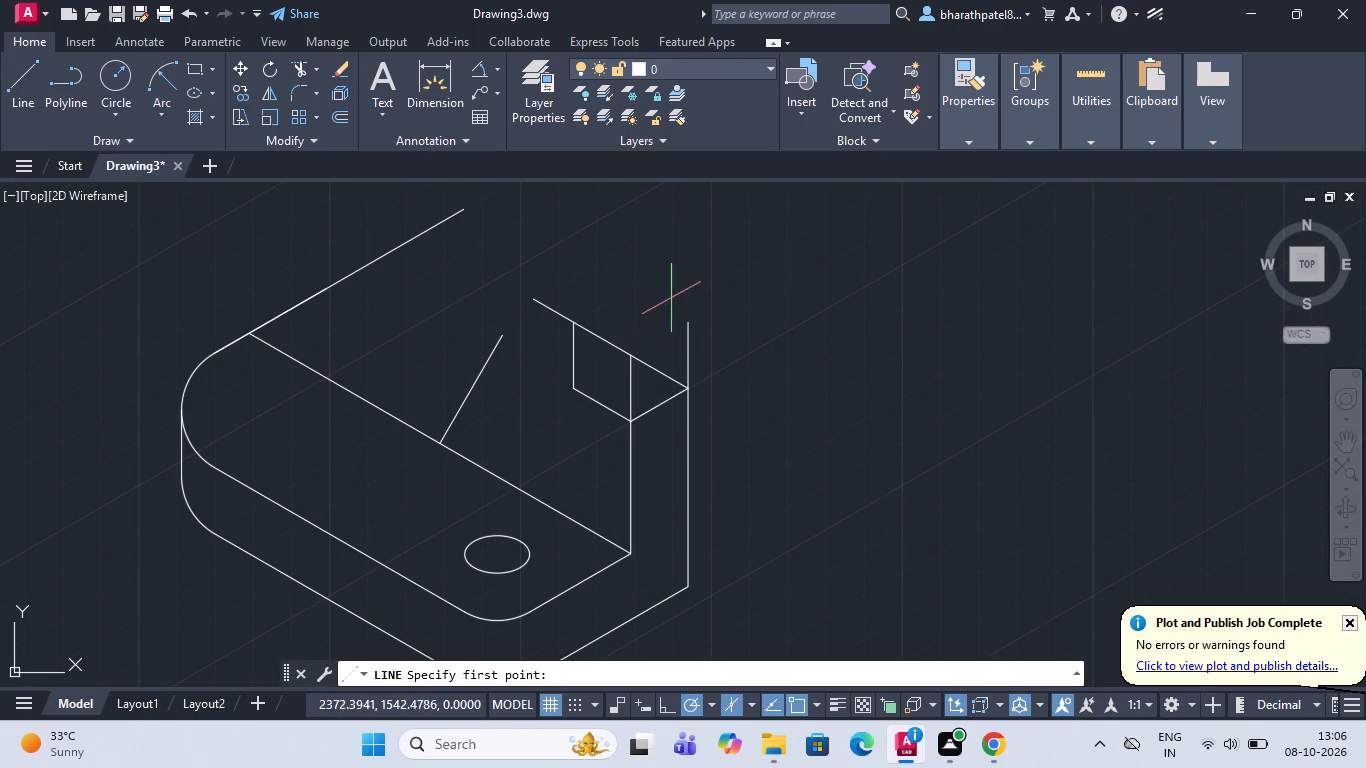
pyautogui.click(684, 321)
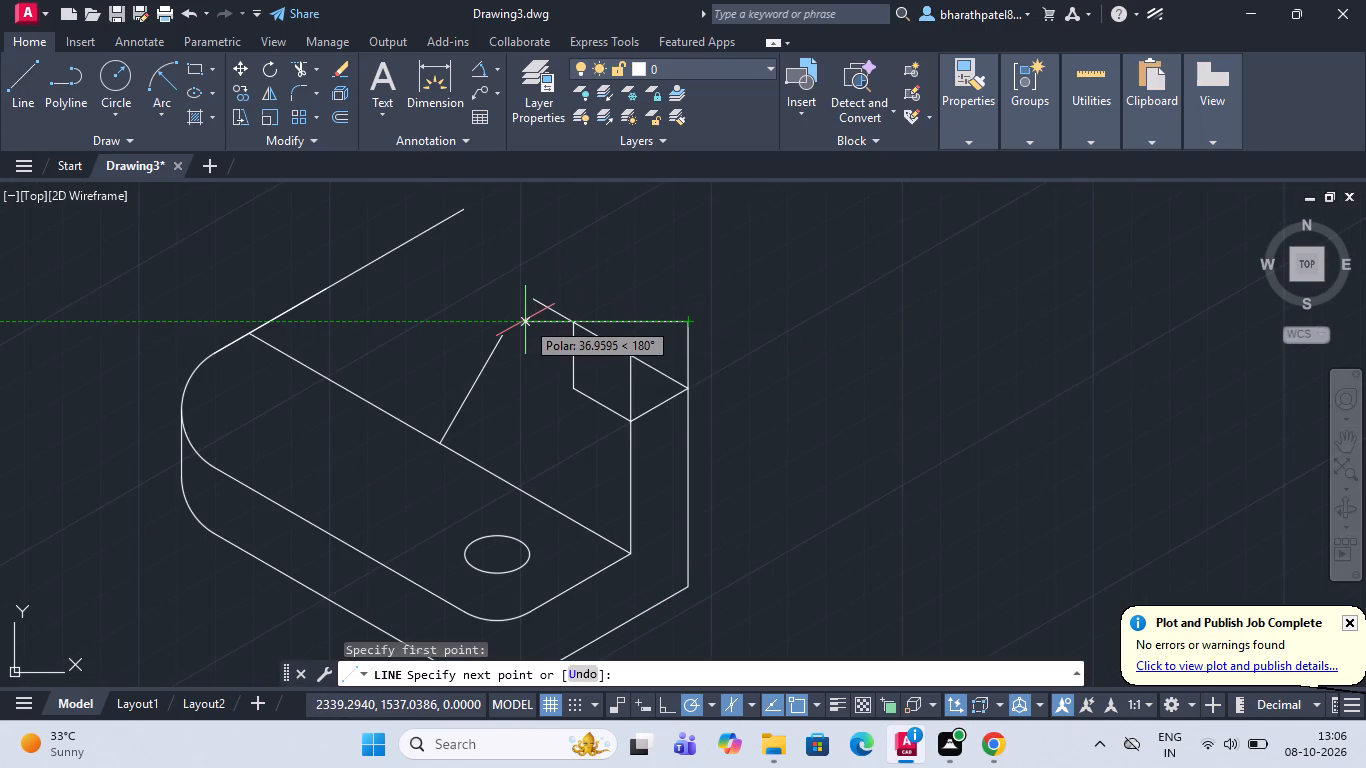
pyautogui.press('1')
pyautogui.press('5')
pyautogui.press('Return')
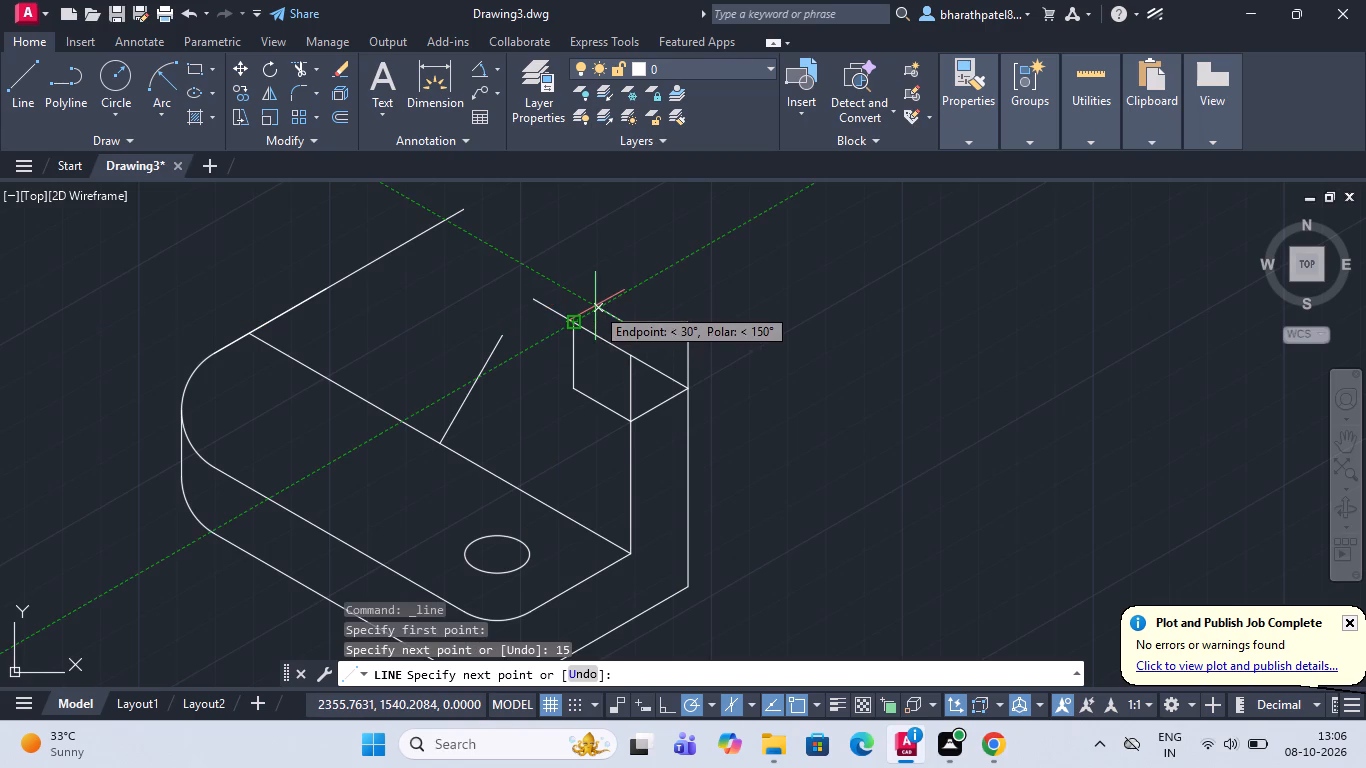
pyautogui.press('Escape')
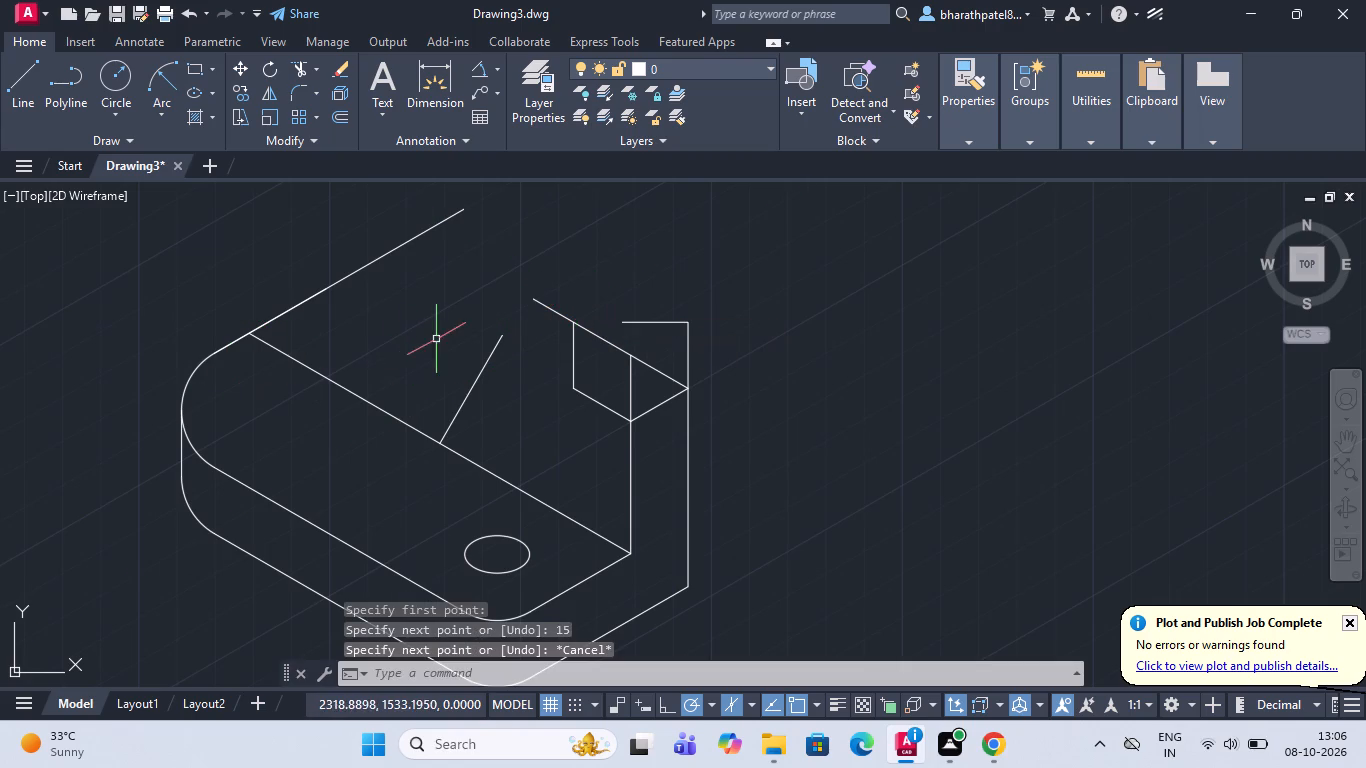
# Erase the 15-unit 150° line that ends at the upright's outer top corner.
pyautogui.click(648, 363)
pyautogui.press('Delete')
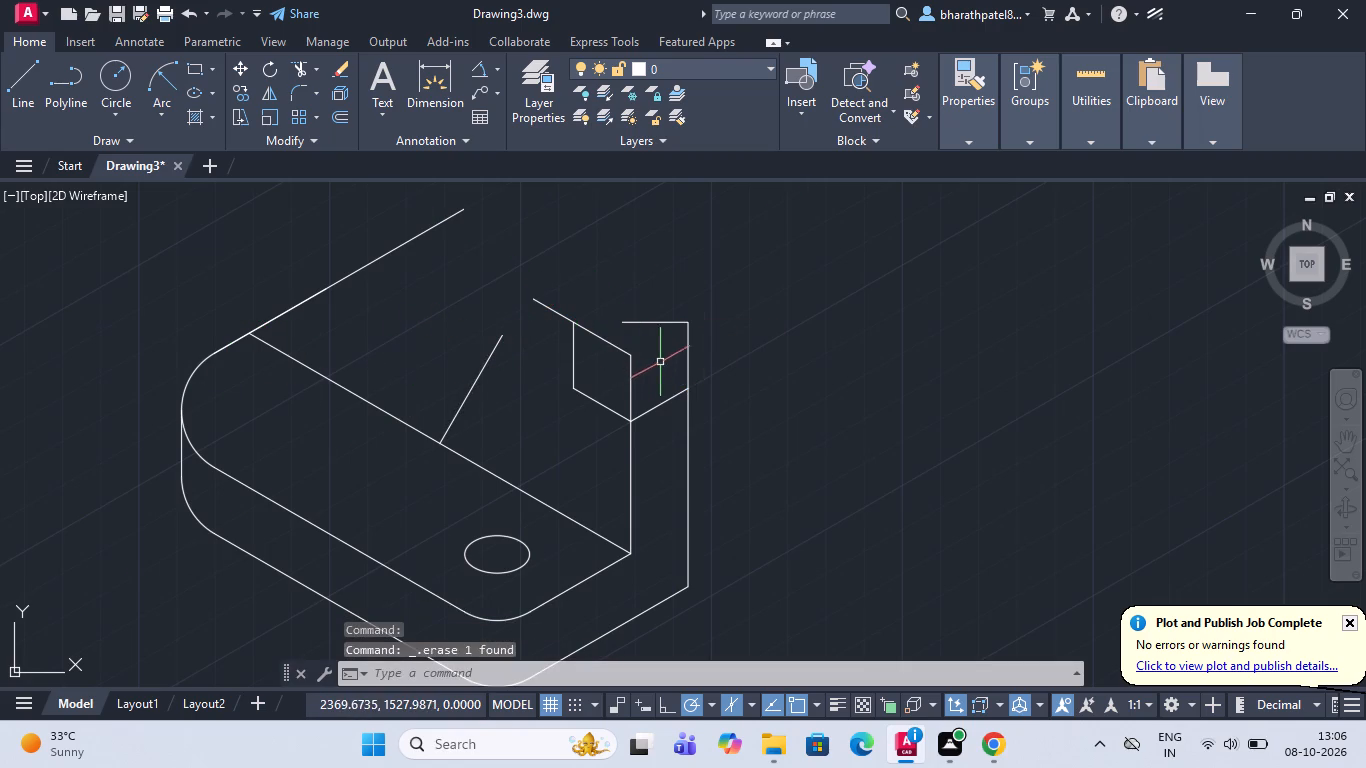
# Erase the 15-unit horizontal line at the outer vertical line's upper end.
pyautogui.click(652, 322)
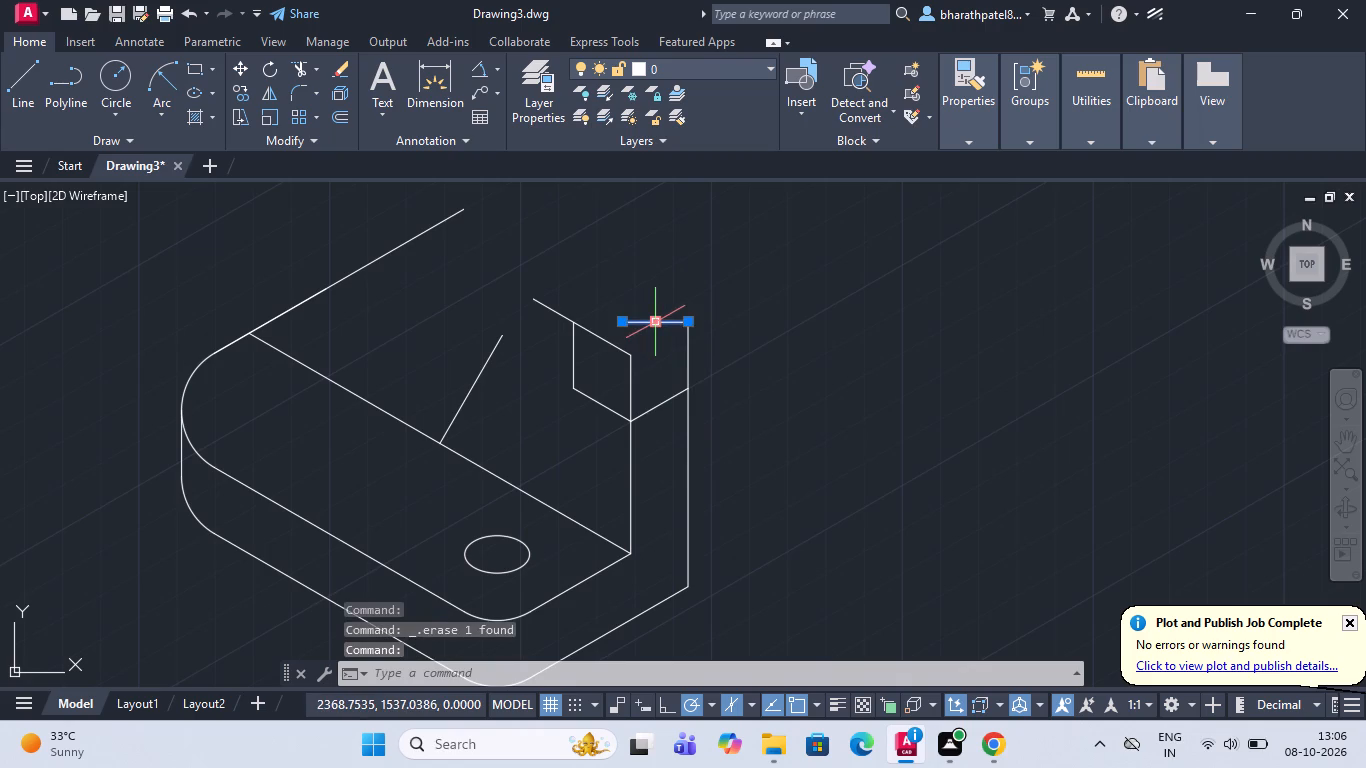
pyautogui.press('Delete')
# Draw a line at 150° from the outer vertical line's upper end, parallel to the inner top edge and roughly as long.
pyautogui.click(18, 81)
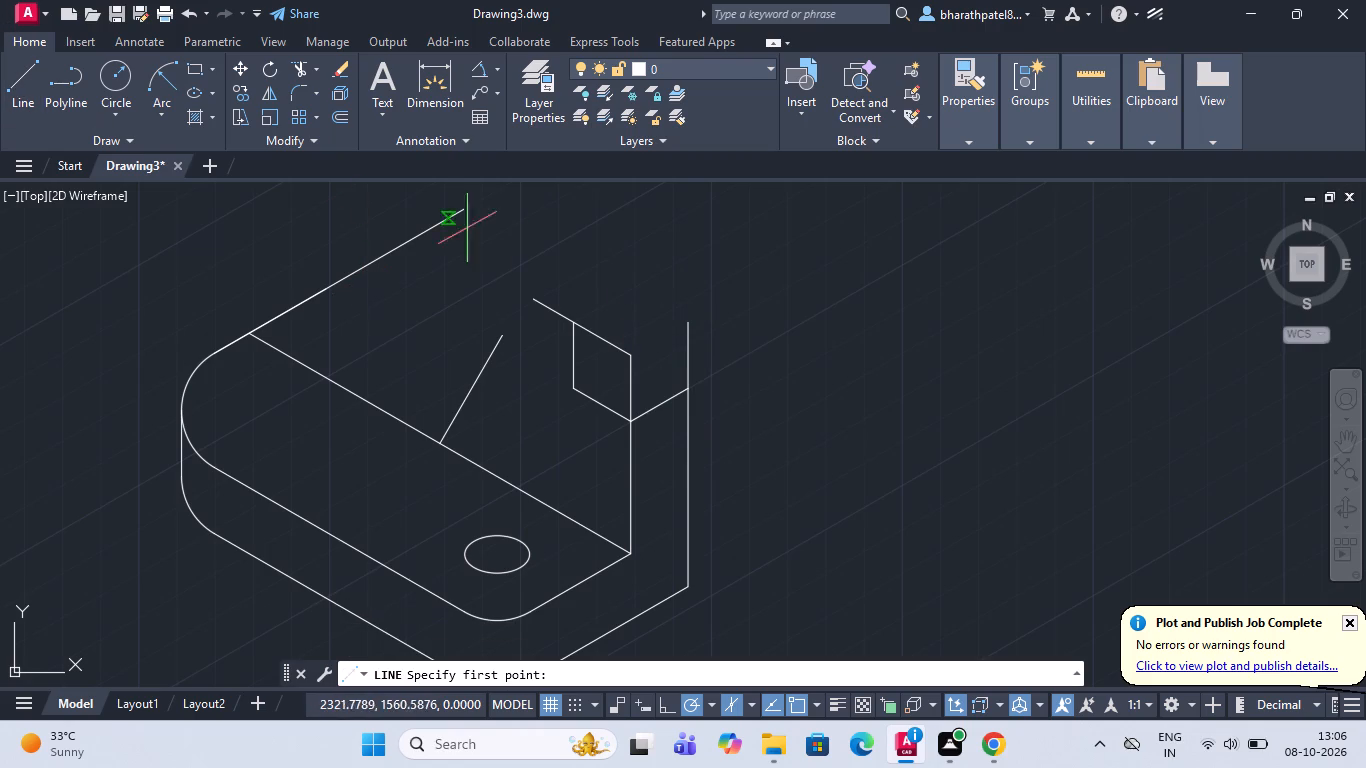
pyautogui.click(687, 330)
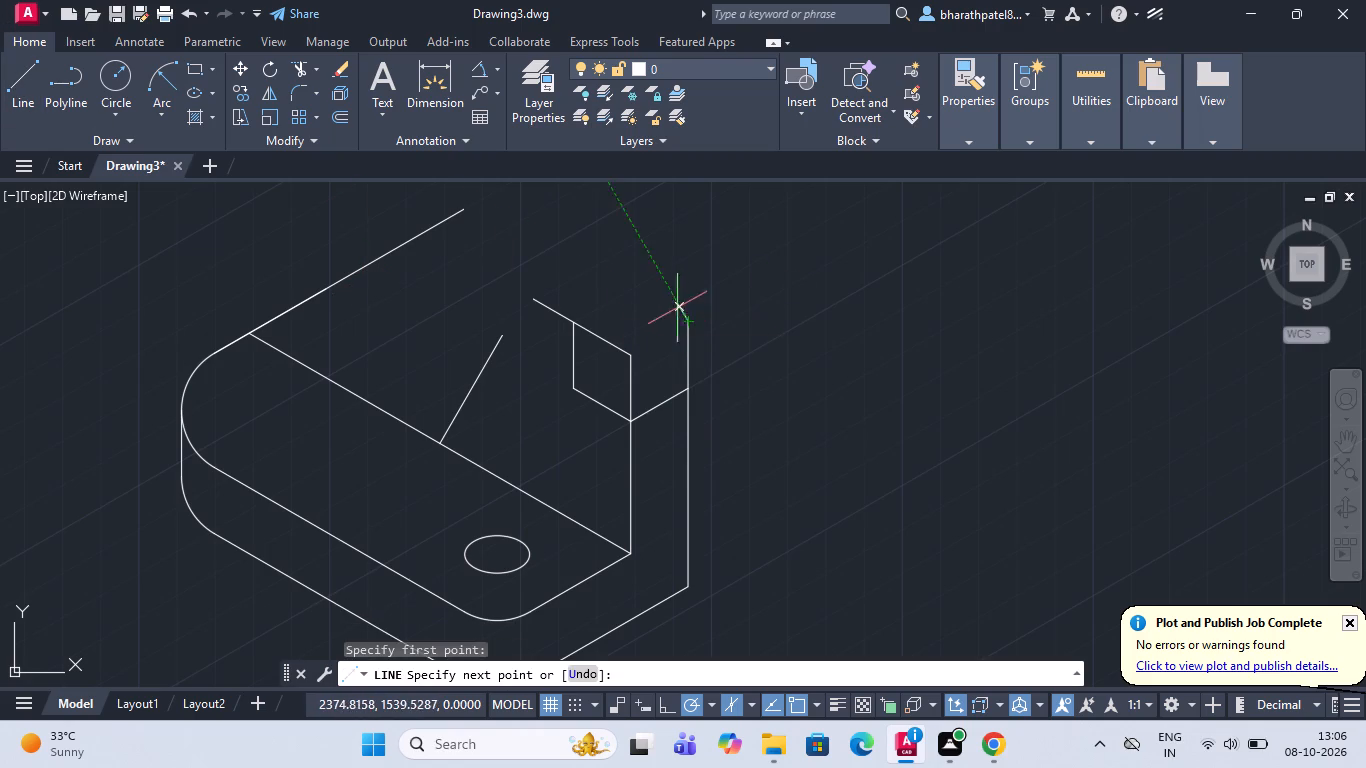
pyautogui.click(596, 269)
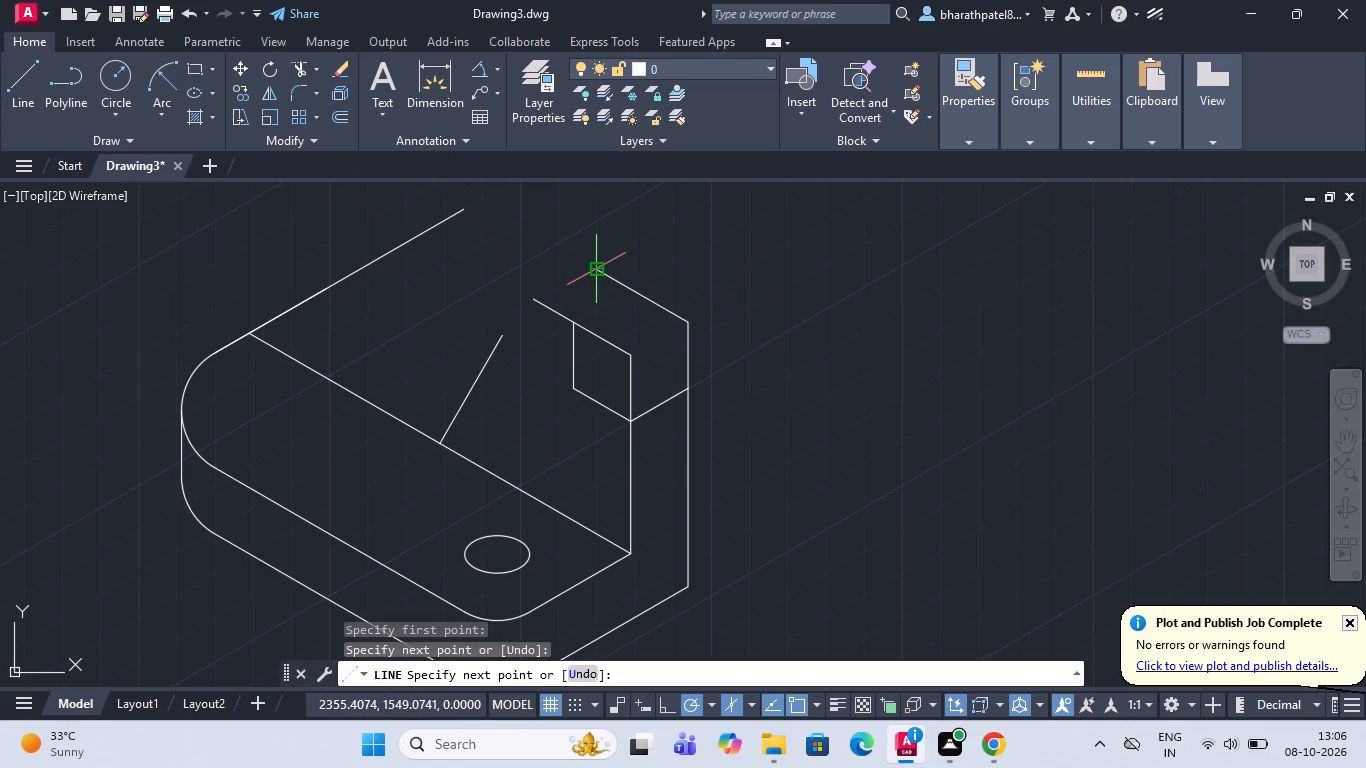
pyautogui.press('Escape')
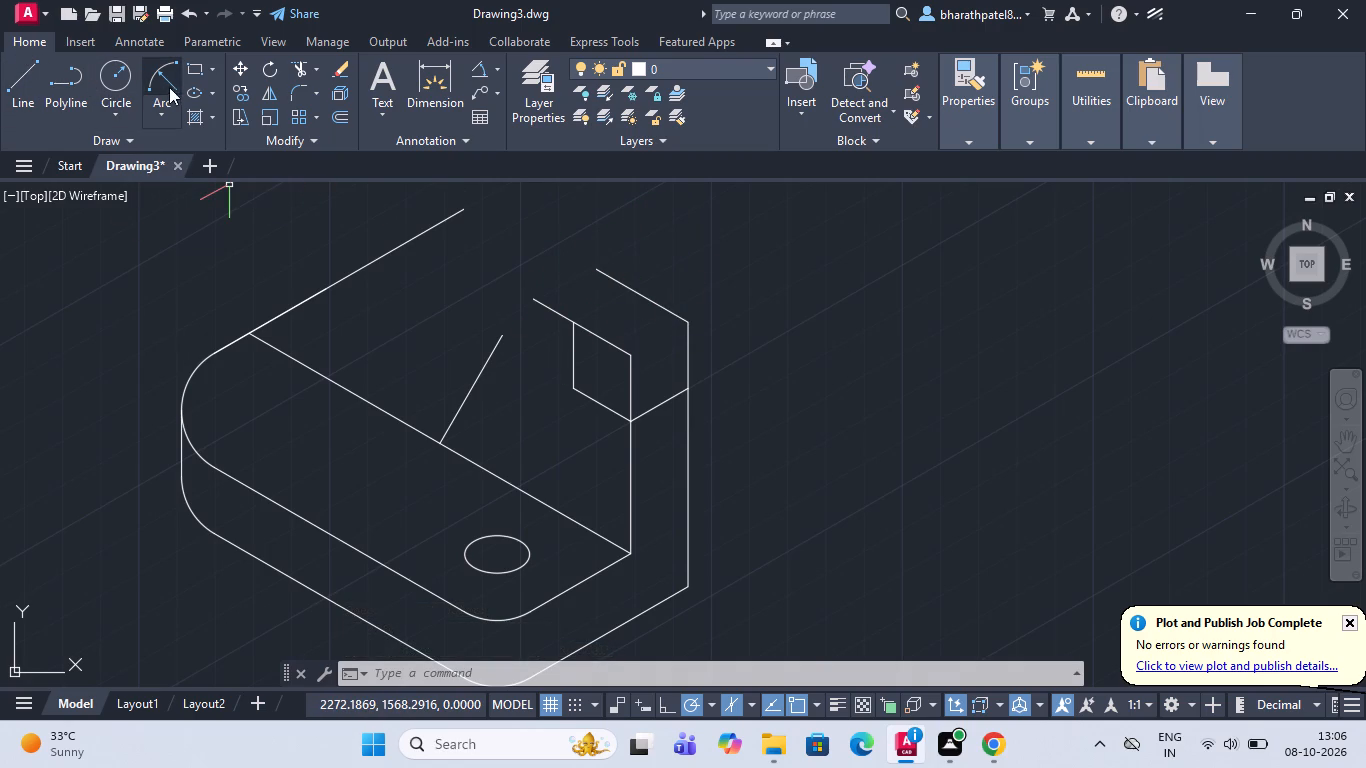
# Fillet the corner between the outer 15-unit vertical line and the 150° top line with a radius of 15.
pyautogui.click(304, 87)
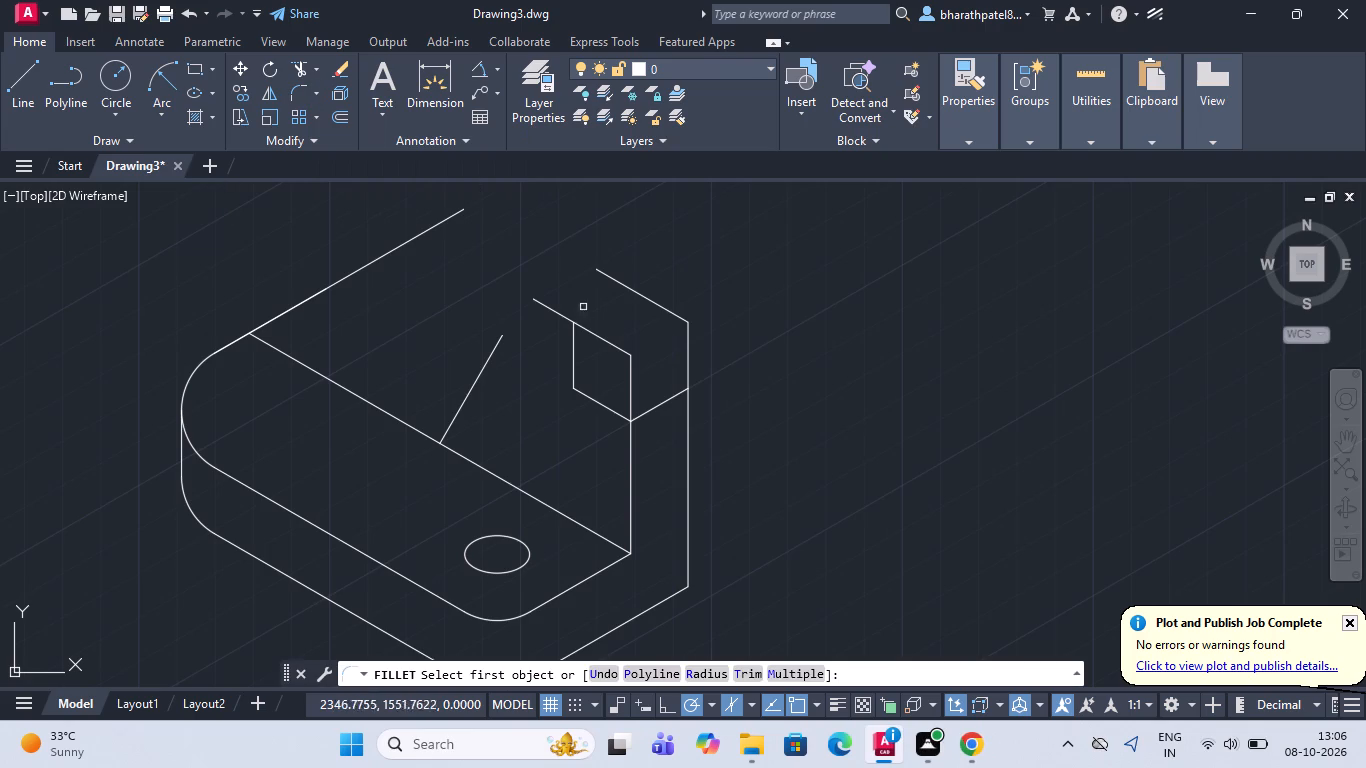
pyautogui.click(689, 364)
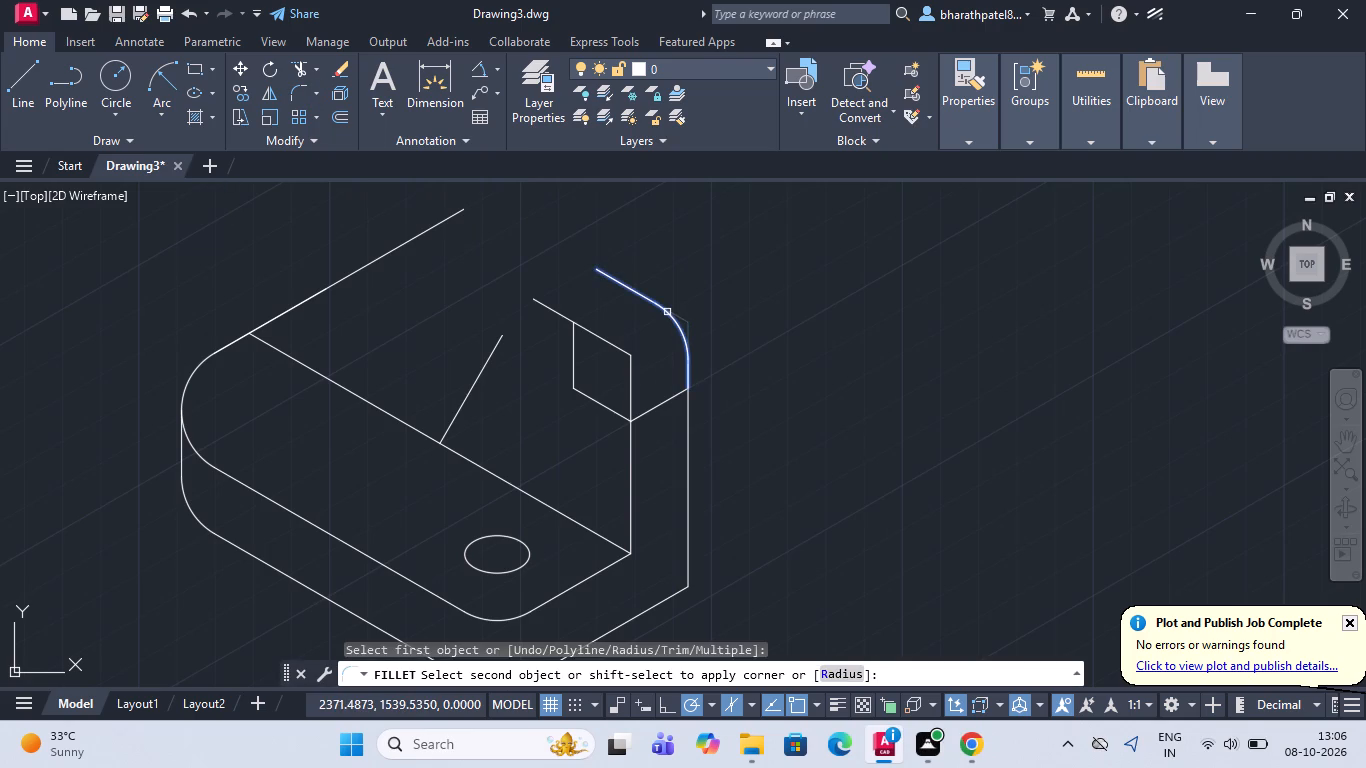
pyautogui.write('15')
pyautogui.press('Return')
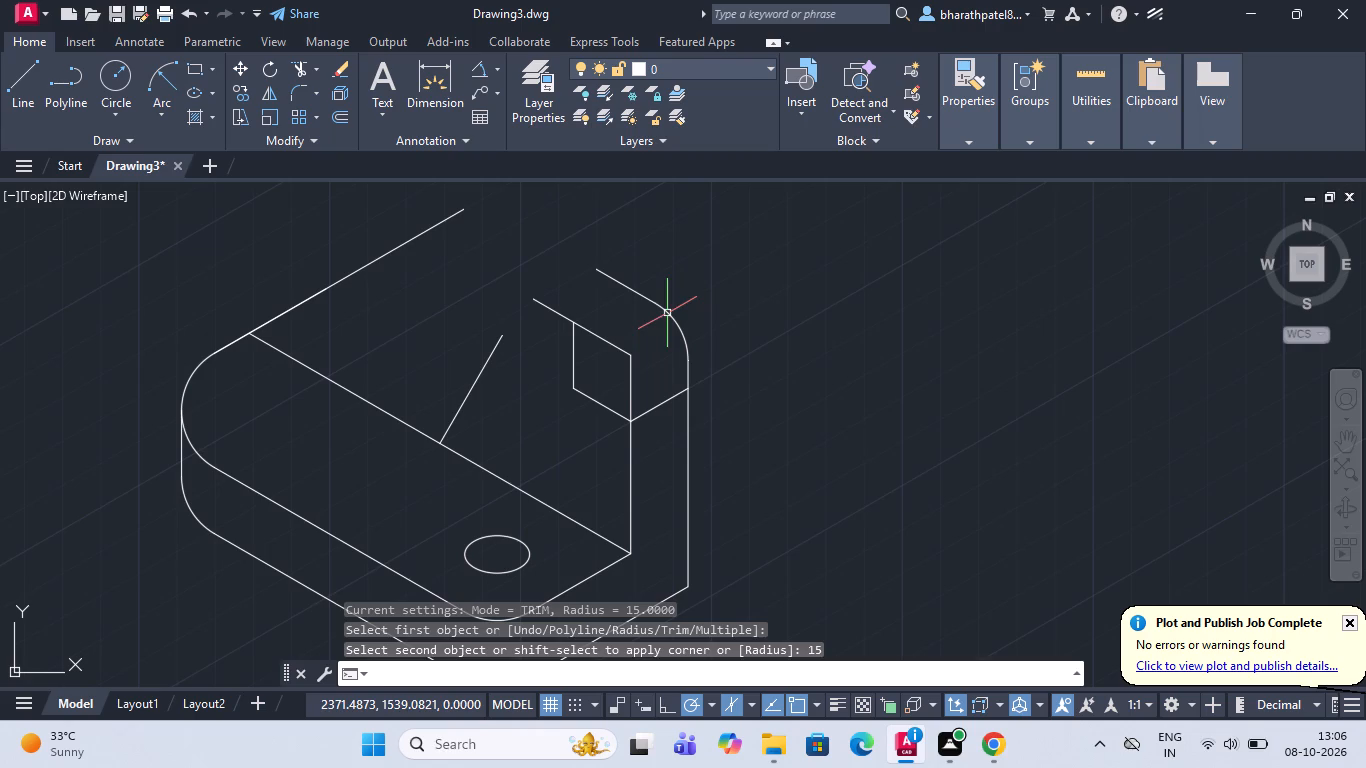
# Check the radius of the fillet arc at the upright's outer top corner with a radius dimension, without placing it.
pyautogui.click(497, 63)
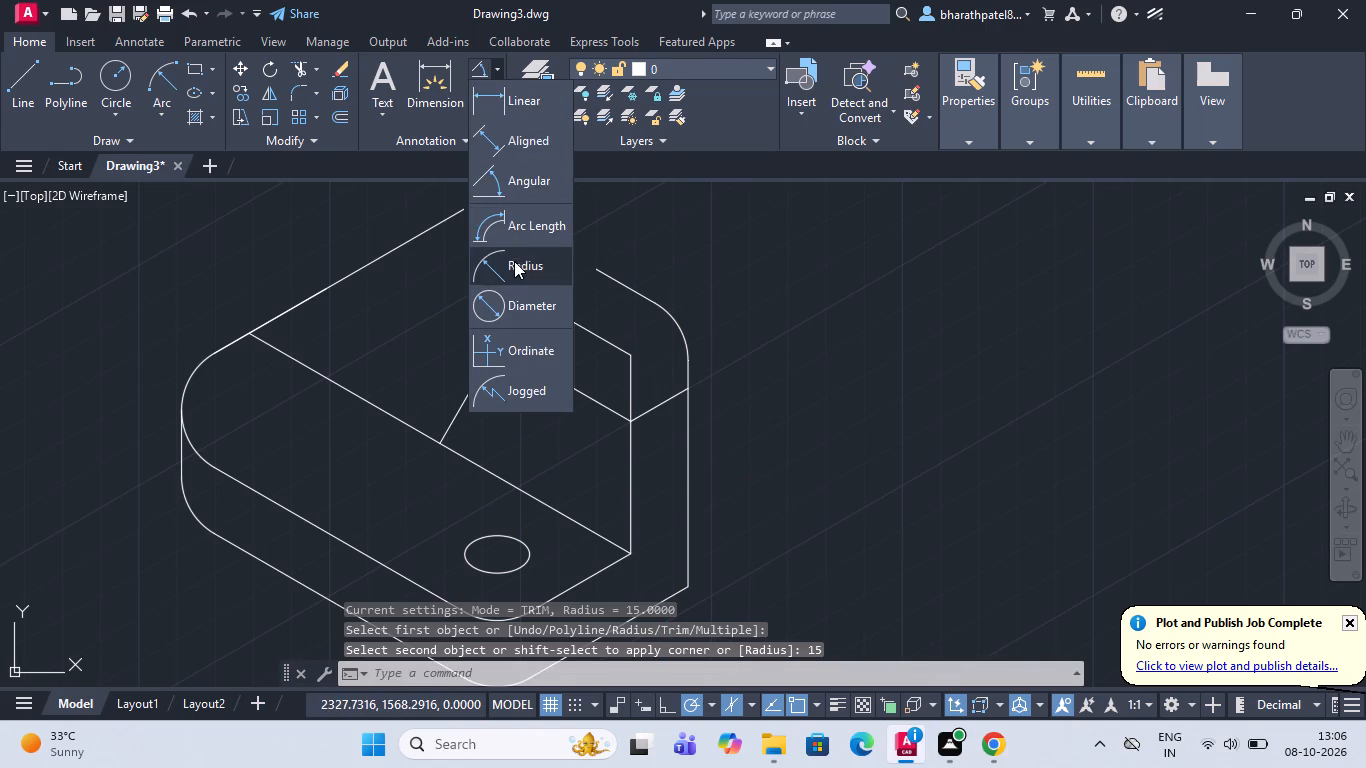
pyautogui.click(514, 261)
pyautogui.click(671, 316)
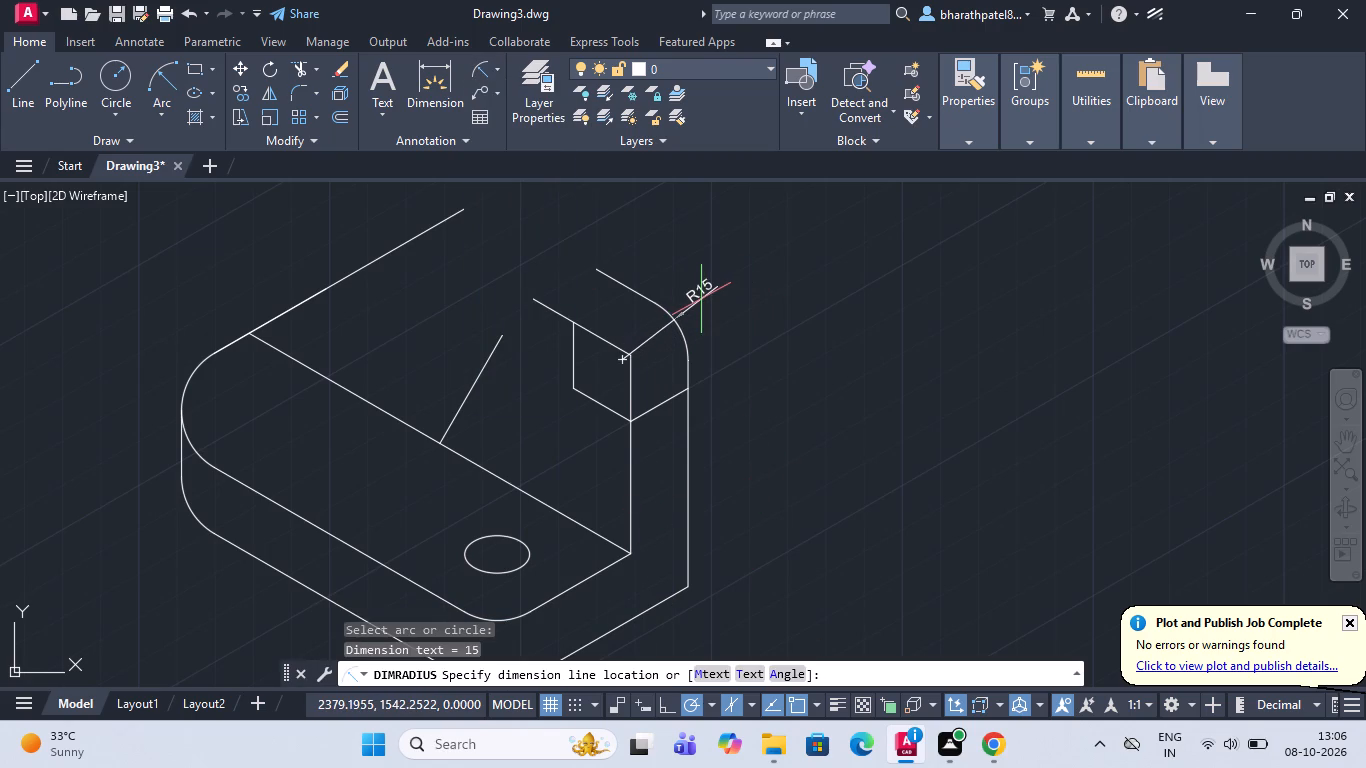
pyautogui.press('Escape')
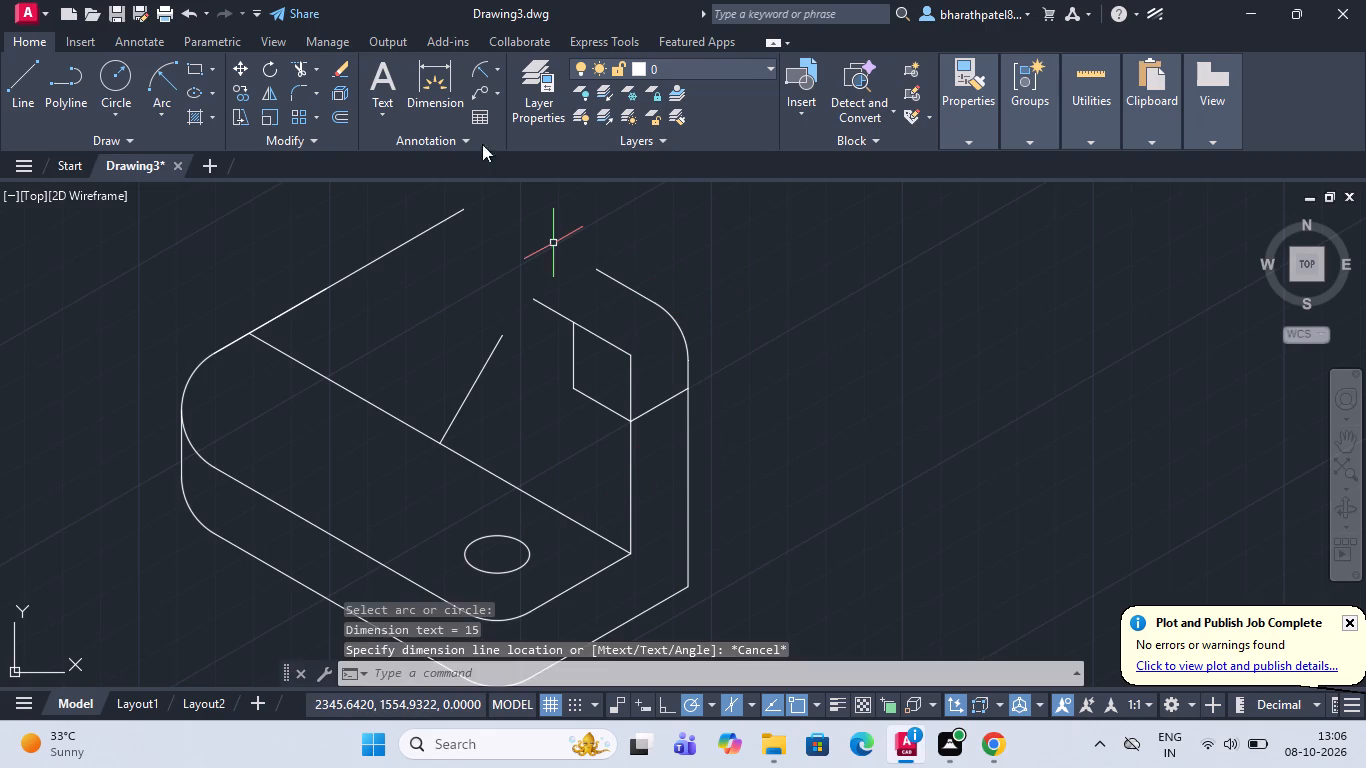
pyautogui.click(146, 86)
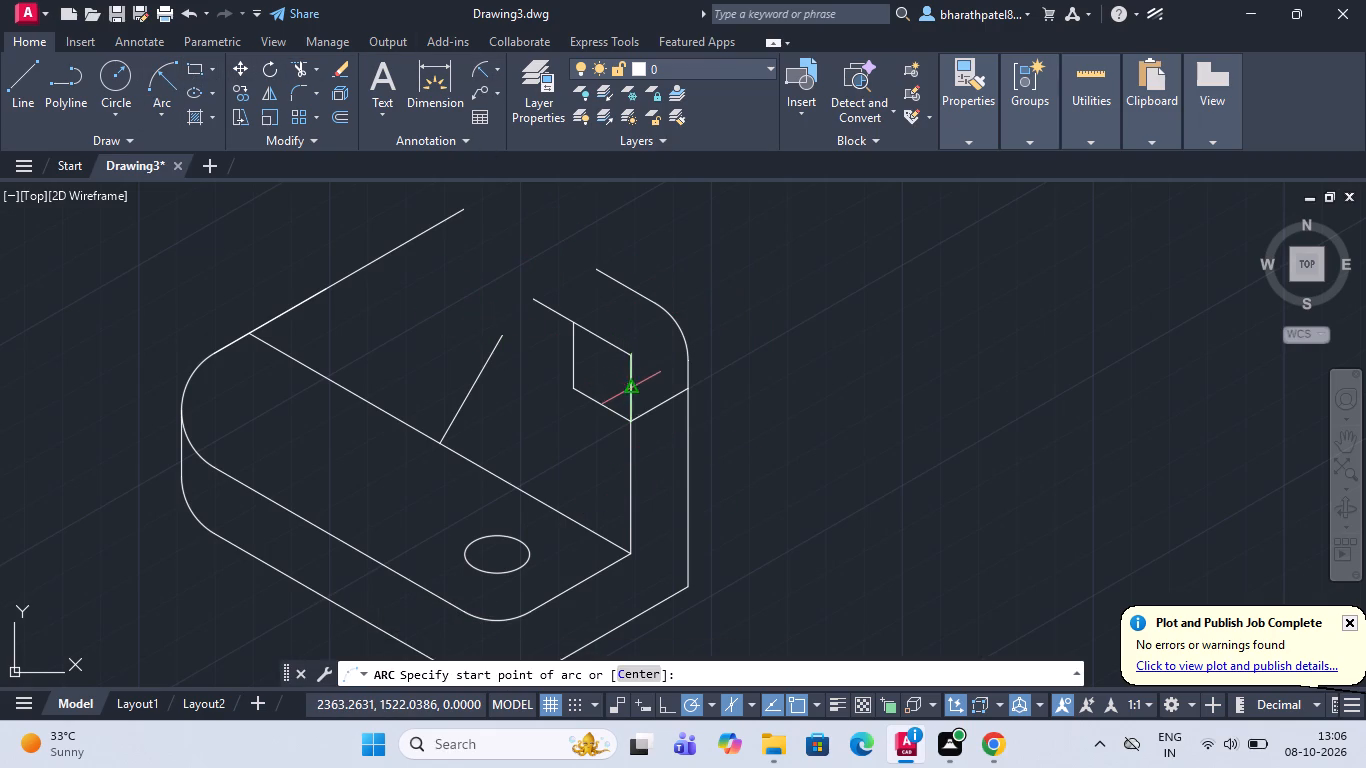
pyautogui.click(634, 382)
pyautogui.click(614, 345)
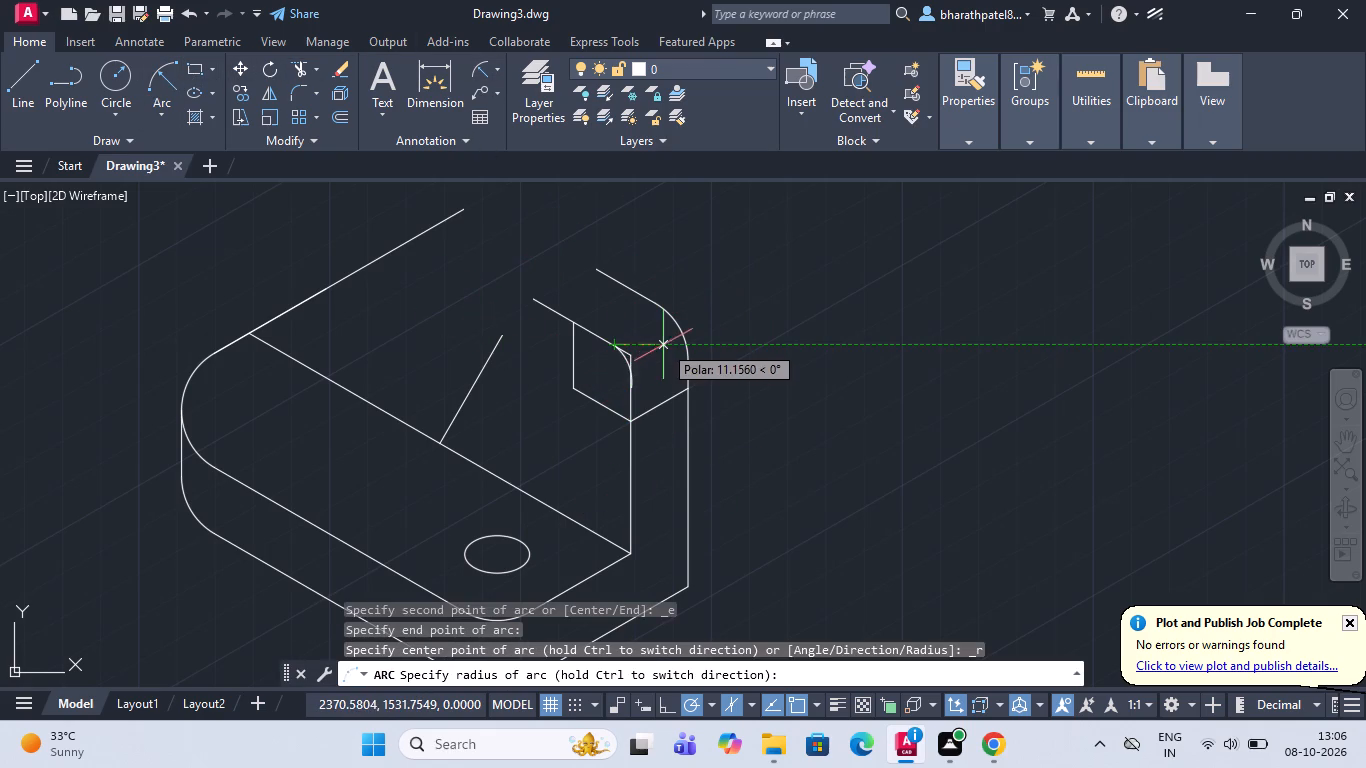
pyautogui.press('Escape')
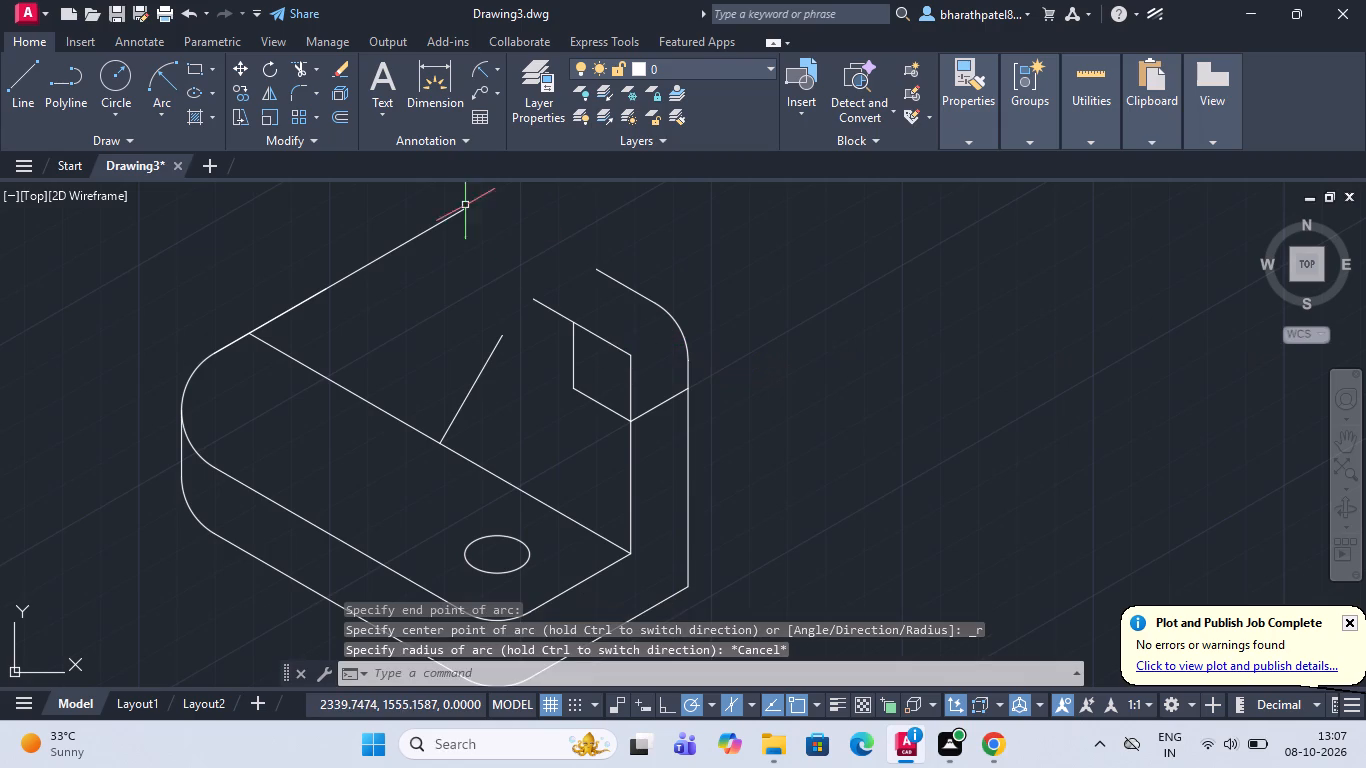
# Fillet the corner between the upright's inner vertical line and the inner 150° top line with the same 15 radius.
pyautogui.click(287, 89)
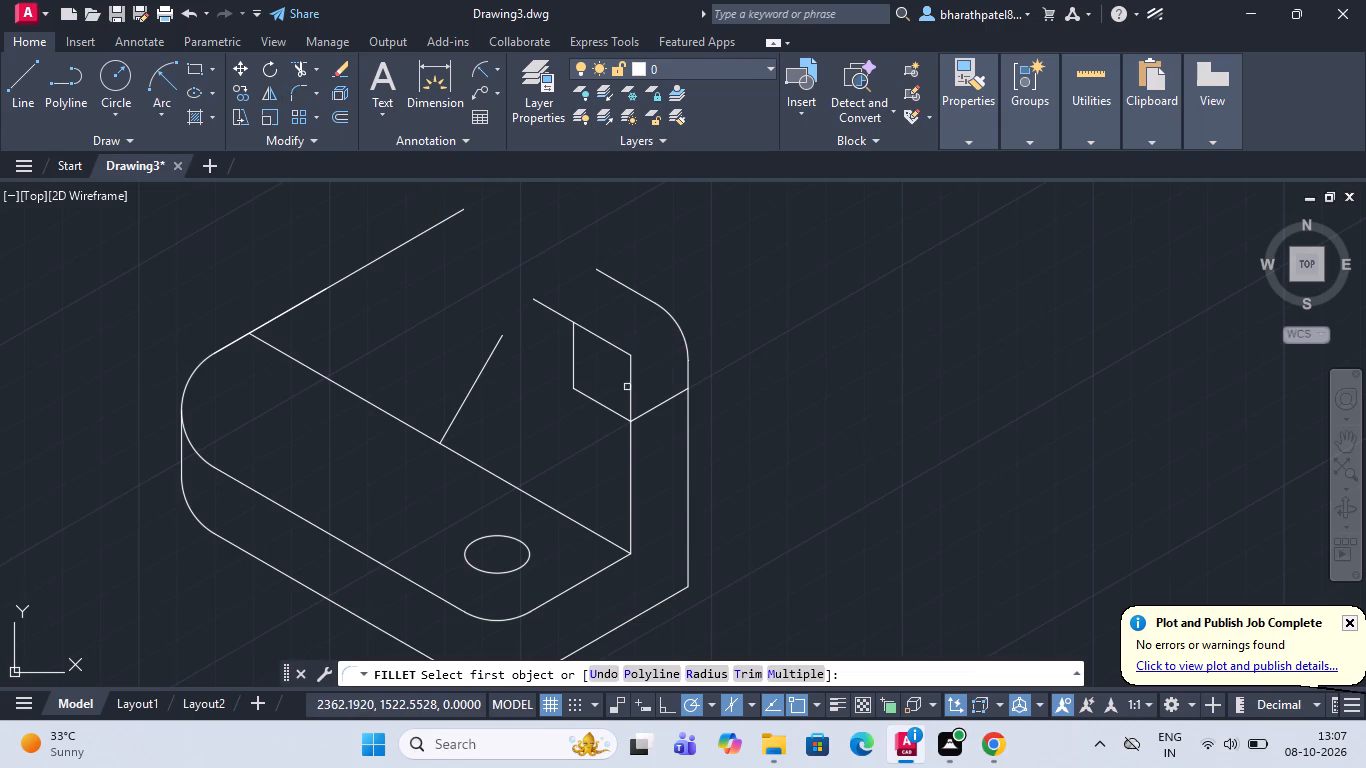
pyautogui.click(629, 389)
pyautogui.click(619, 351)
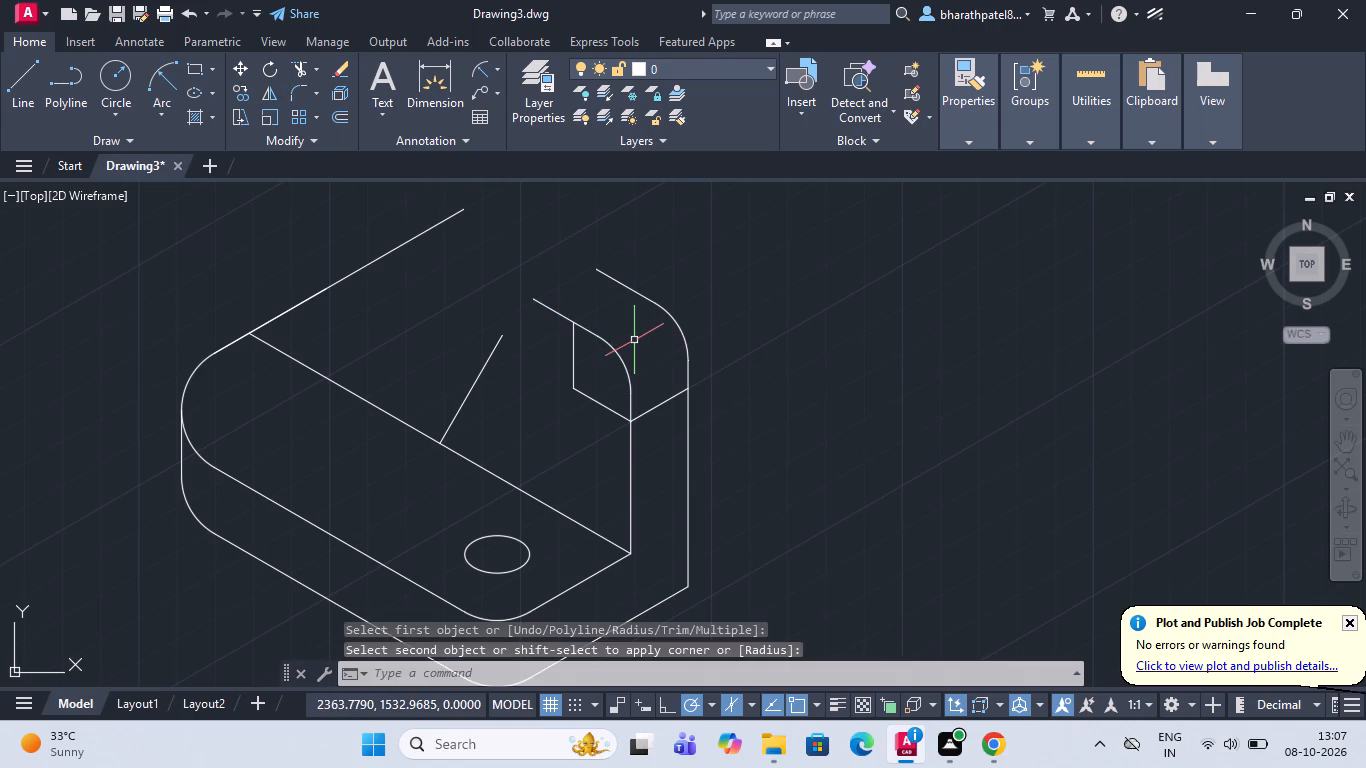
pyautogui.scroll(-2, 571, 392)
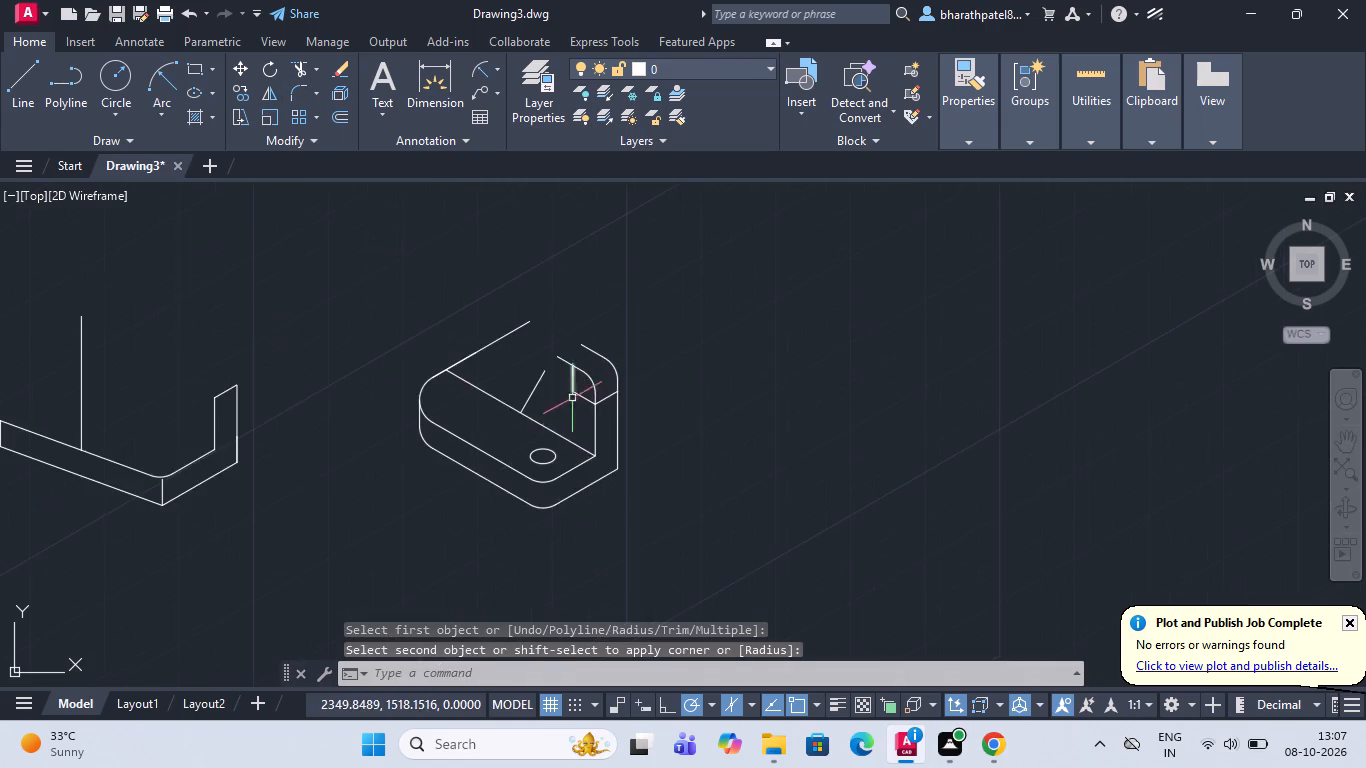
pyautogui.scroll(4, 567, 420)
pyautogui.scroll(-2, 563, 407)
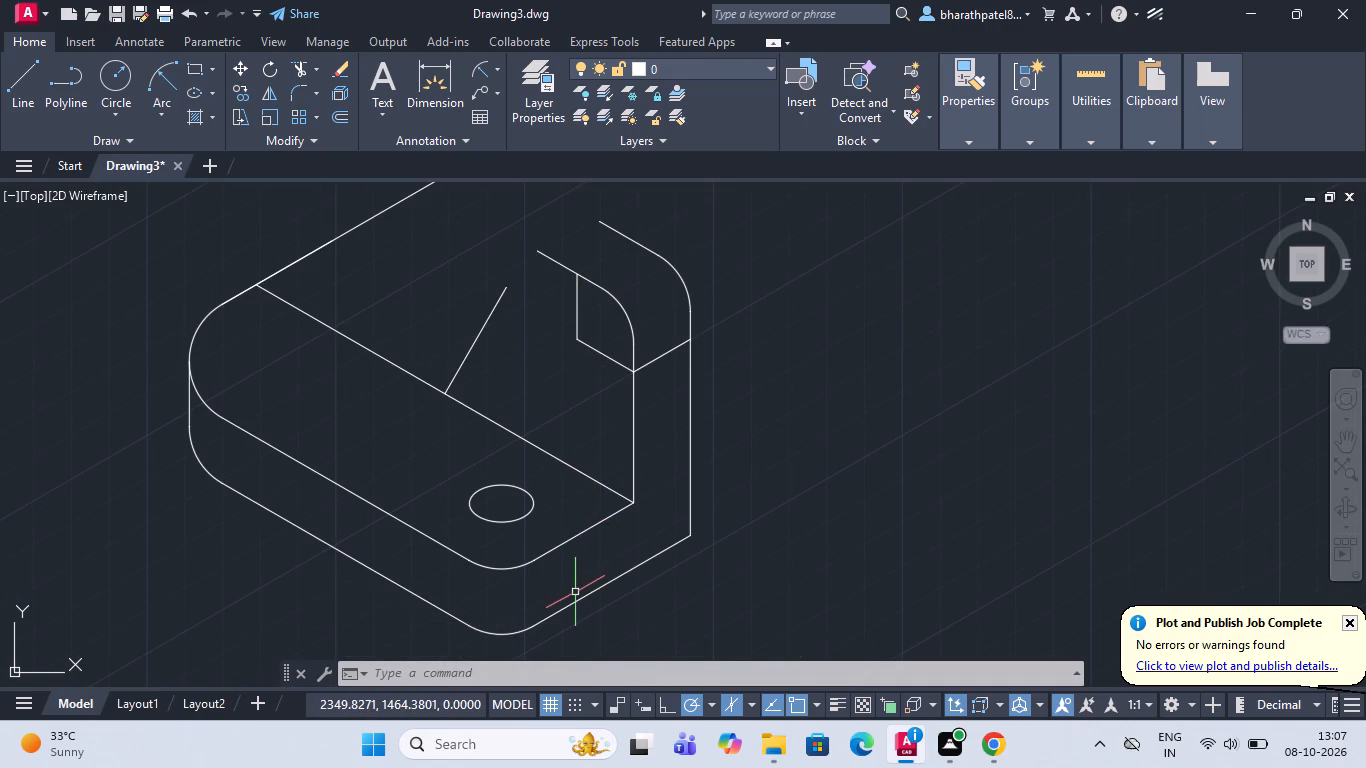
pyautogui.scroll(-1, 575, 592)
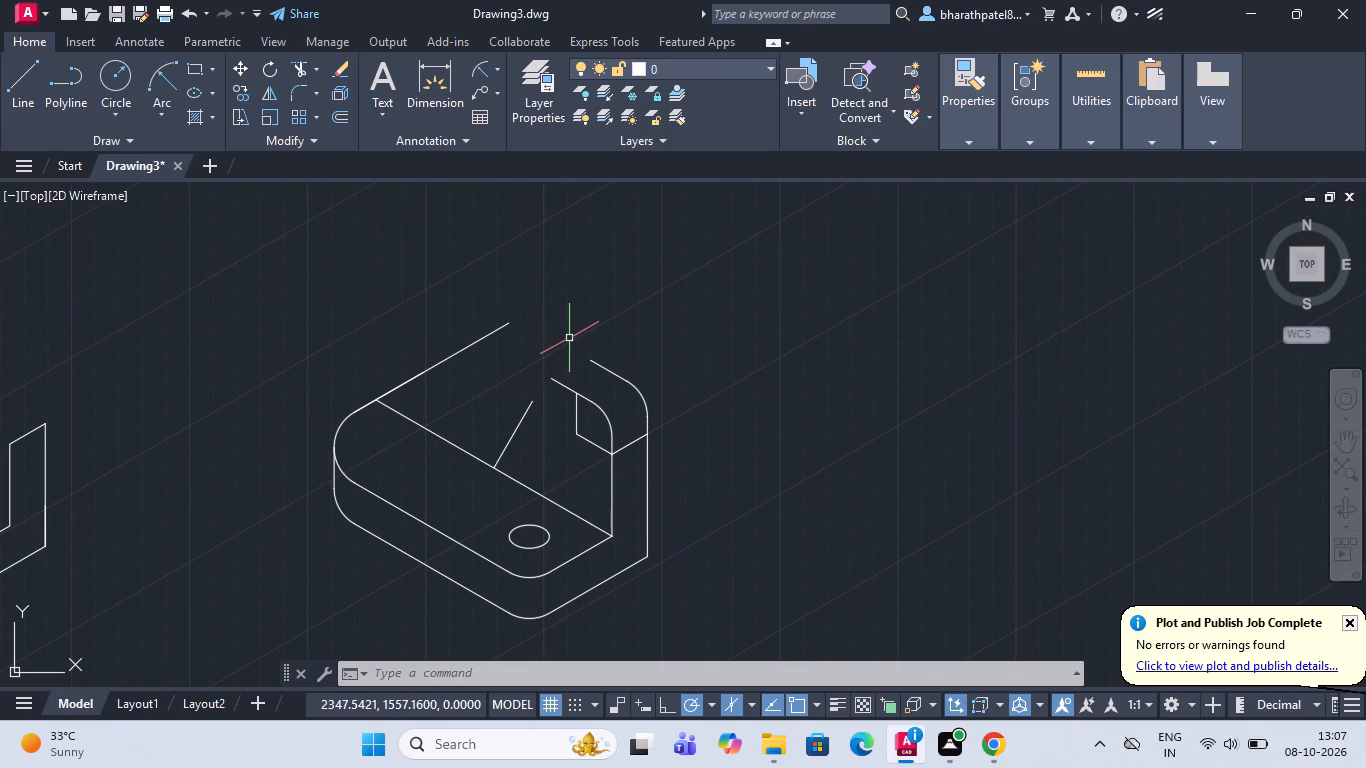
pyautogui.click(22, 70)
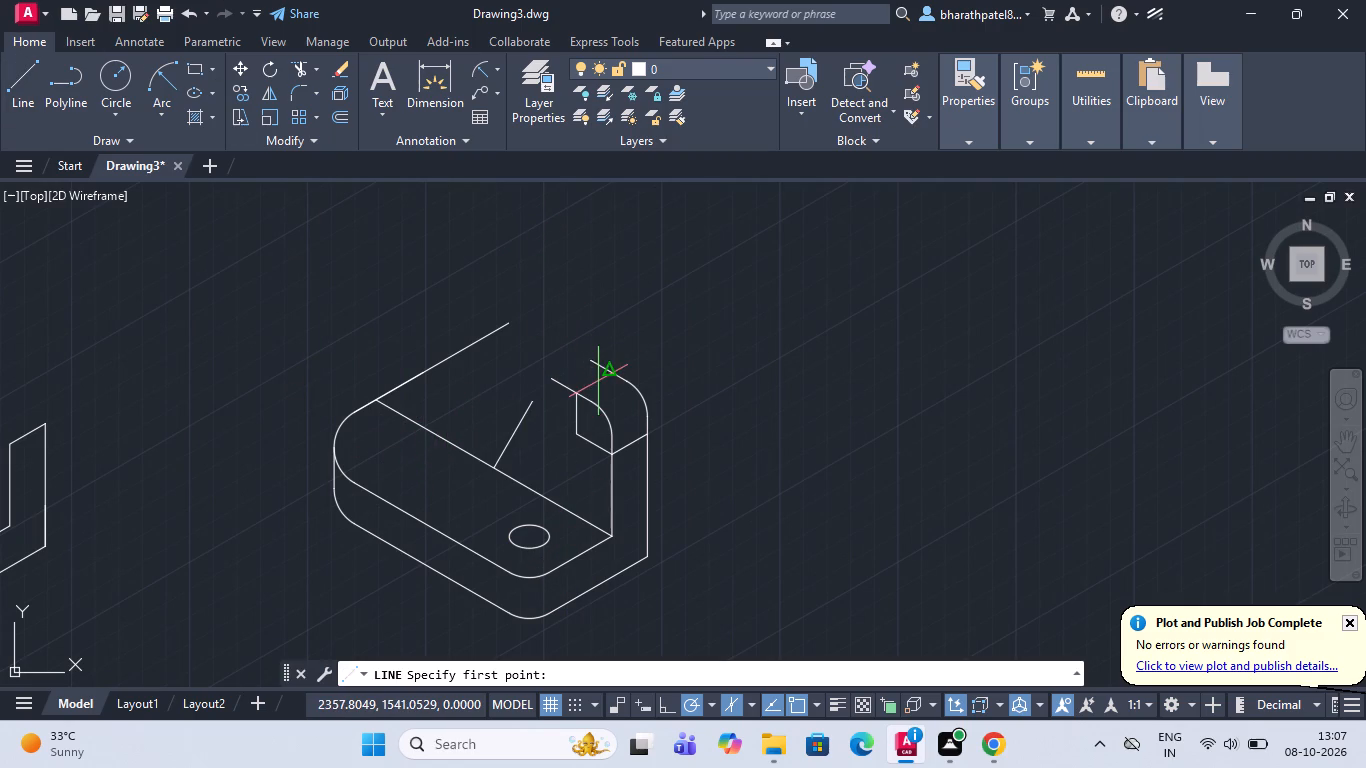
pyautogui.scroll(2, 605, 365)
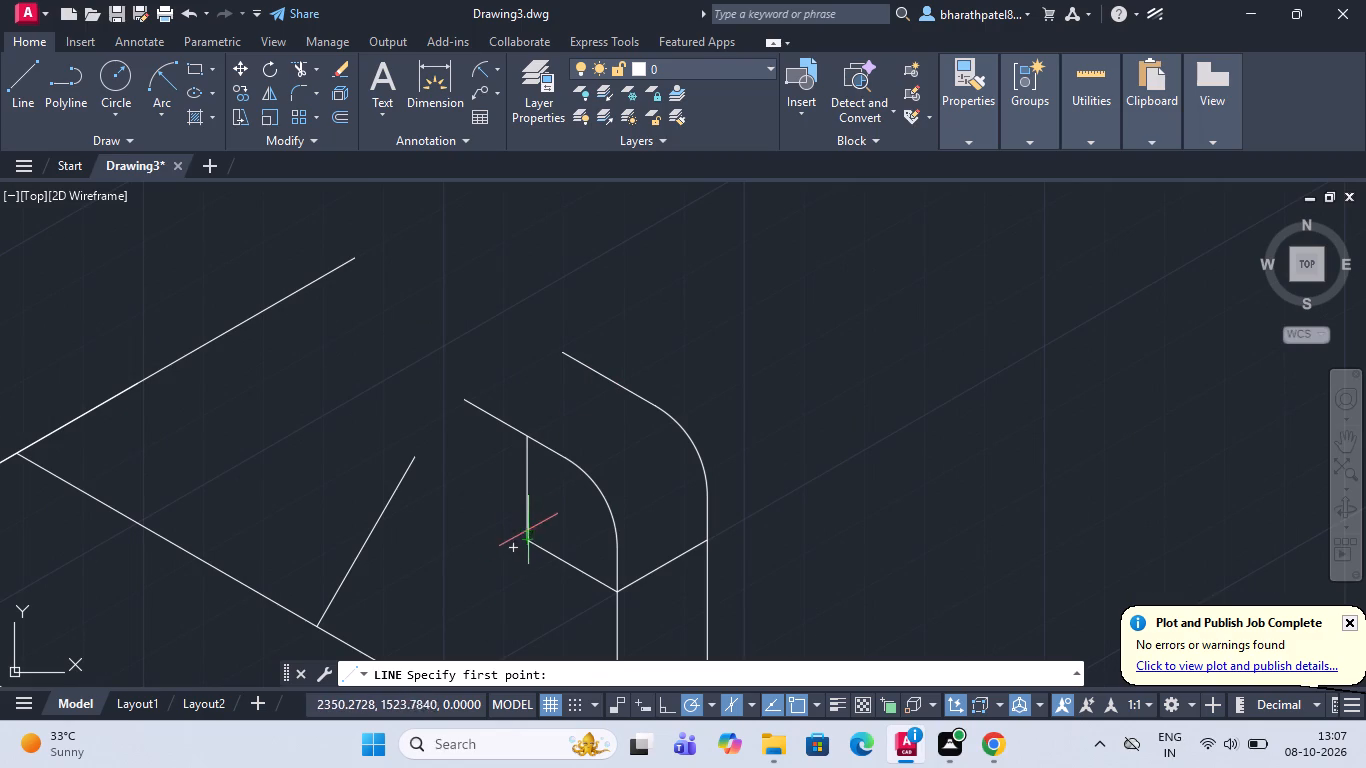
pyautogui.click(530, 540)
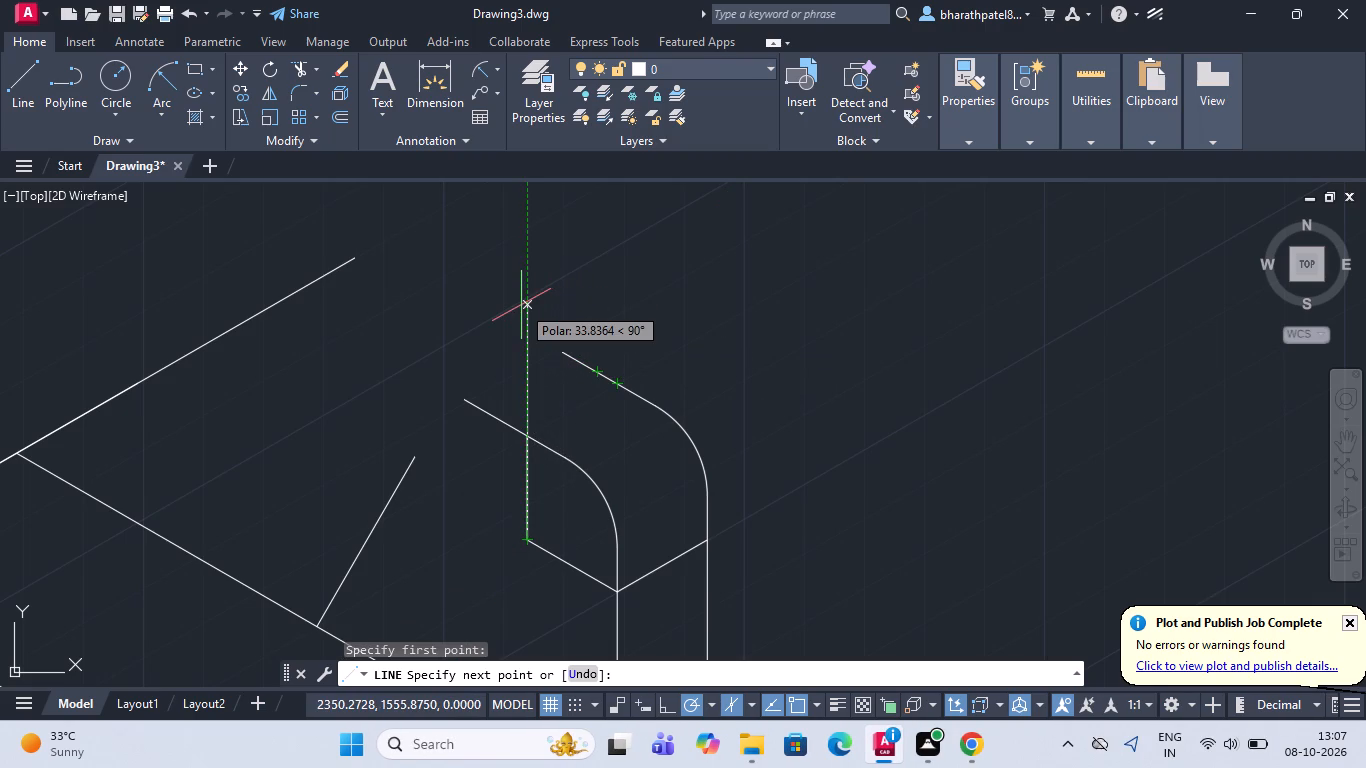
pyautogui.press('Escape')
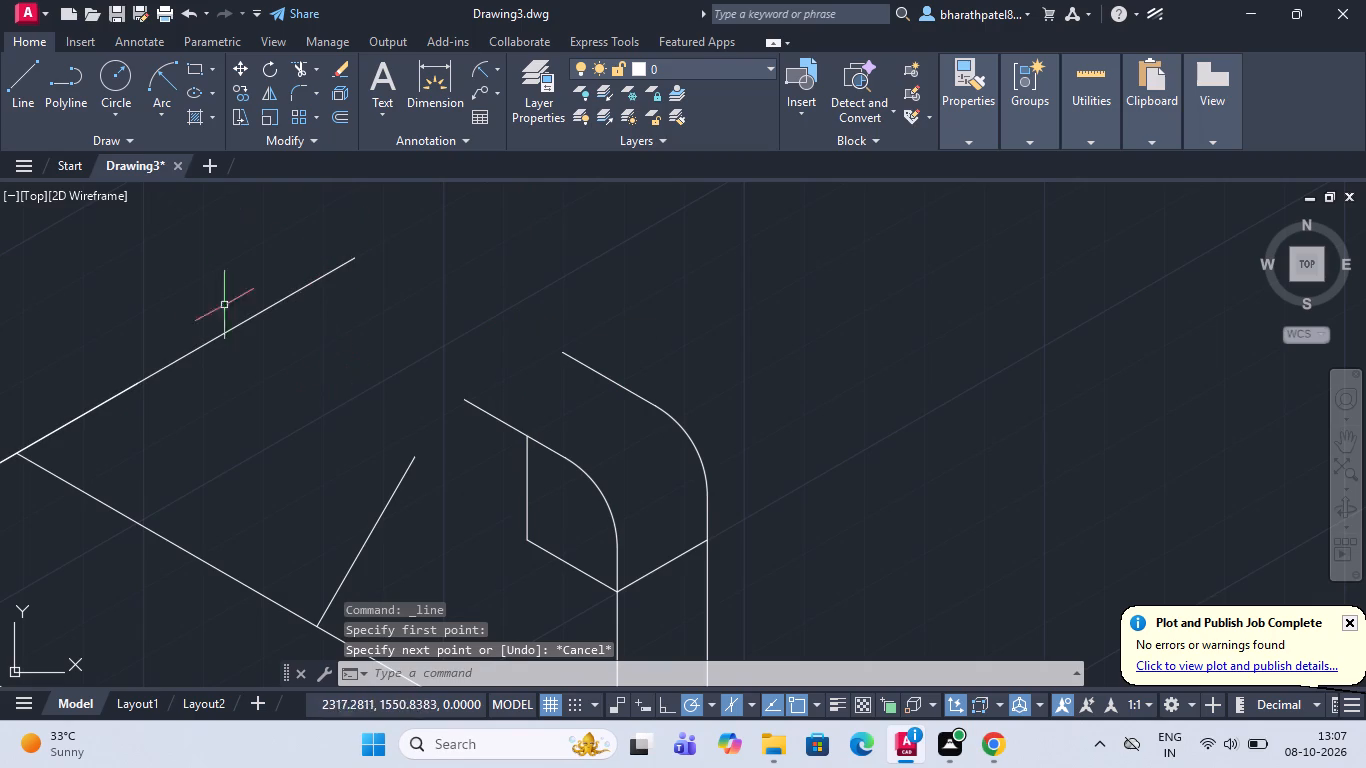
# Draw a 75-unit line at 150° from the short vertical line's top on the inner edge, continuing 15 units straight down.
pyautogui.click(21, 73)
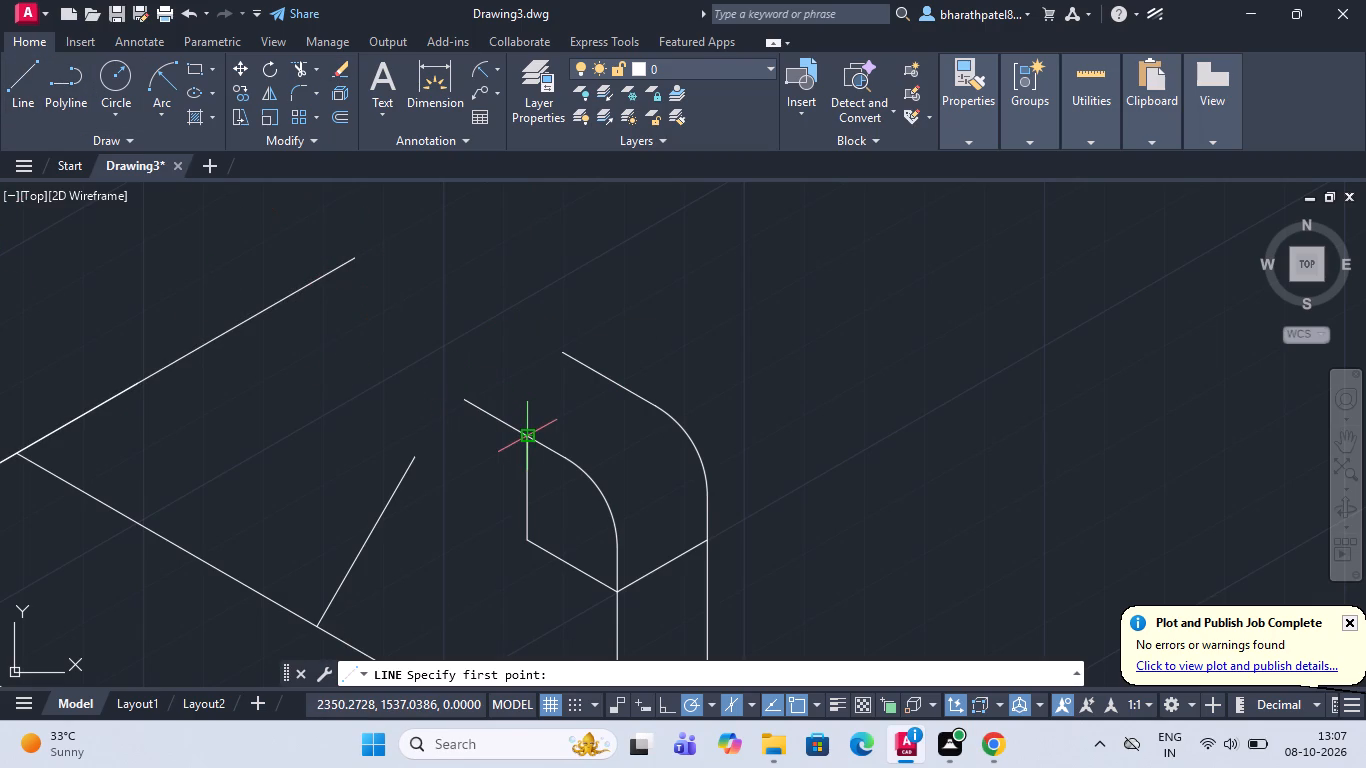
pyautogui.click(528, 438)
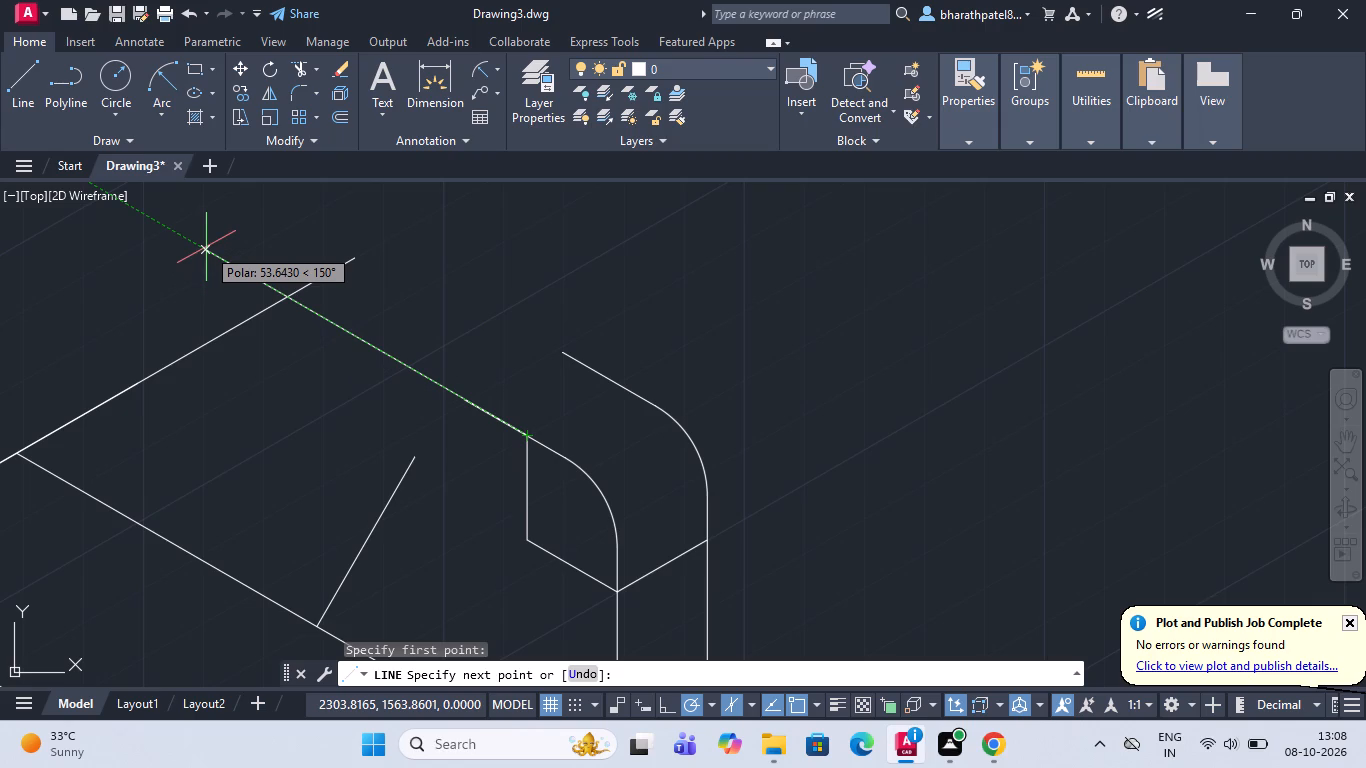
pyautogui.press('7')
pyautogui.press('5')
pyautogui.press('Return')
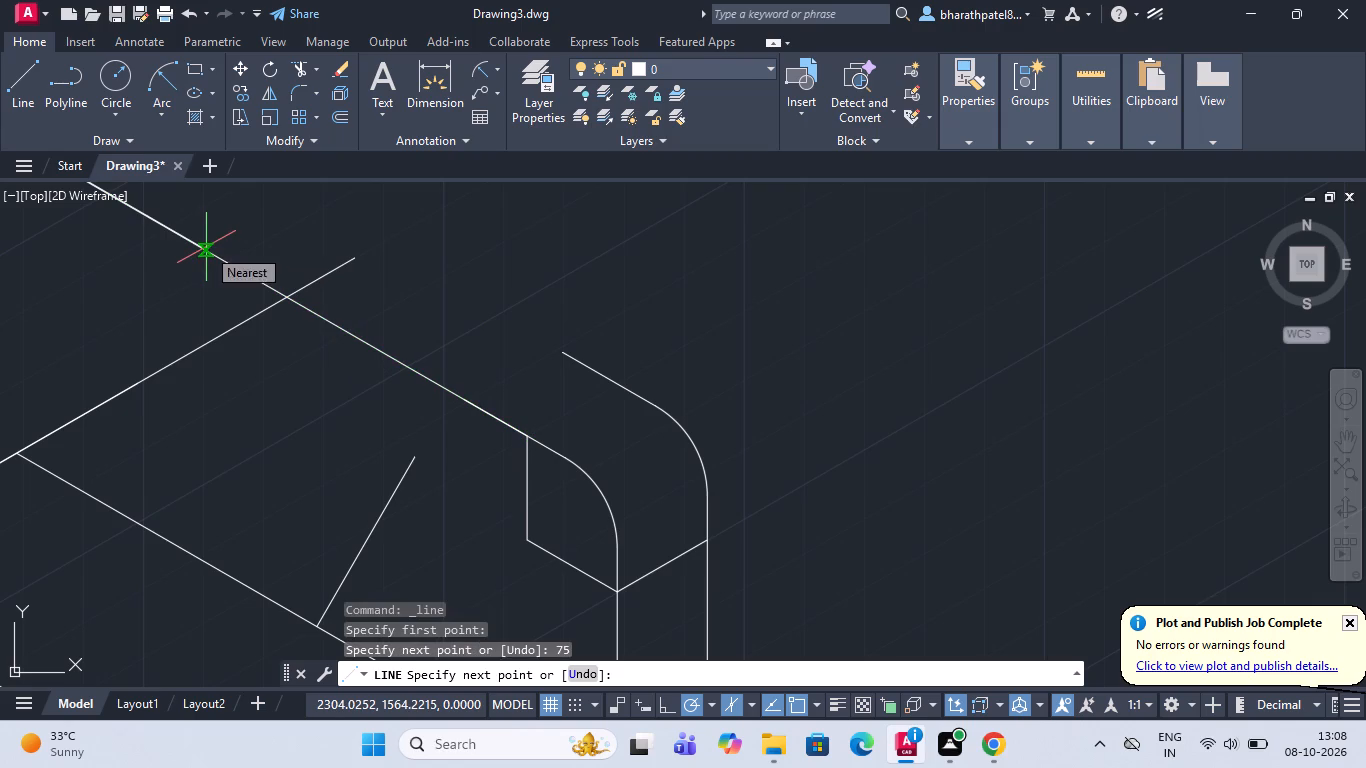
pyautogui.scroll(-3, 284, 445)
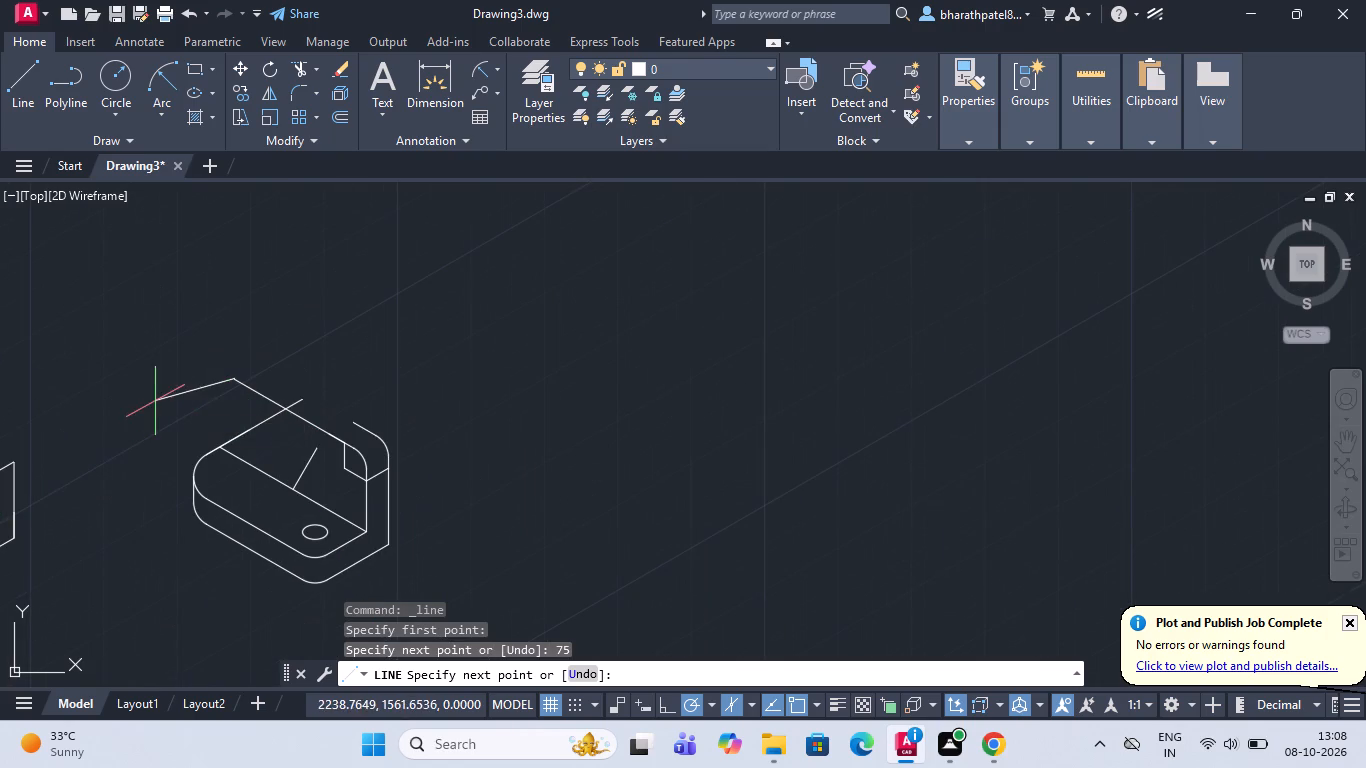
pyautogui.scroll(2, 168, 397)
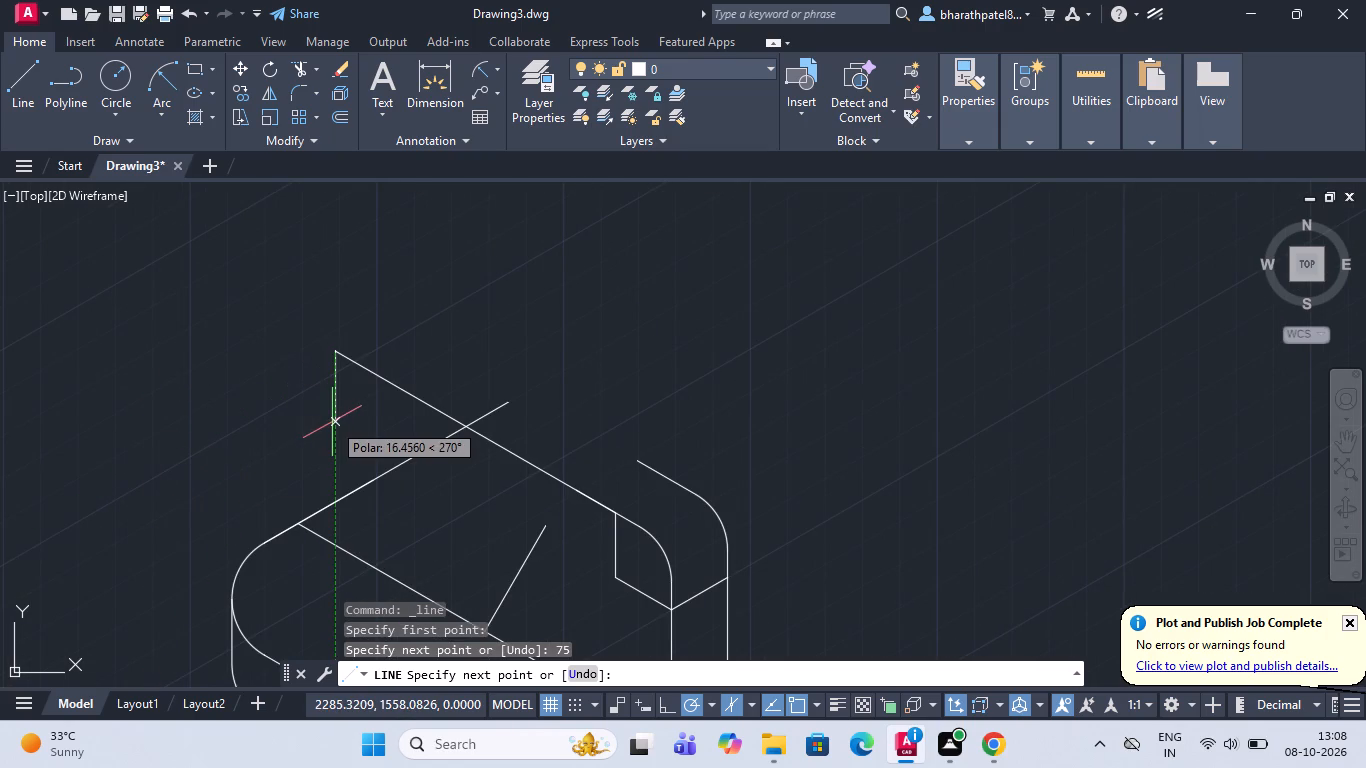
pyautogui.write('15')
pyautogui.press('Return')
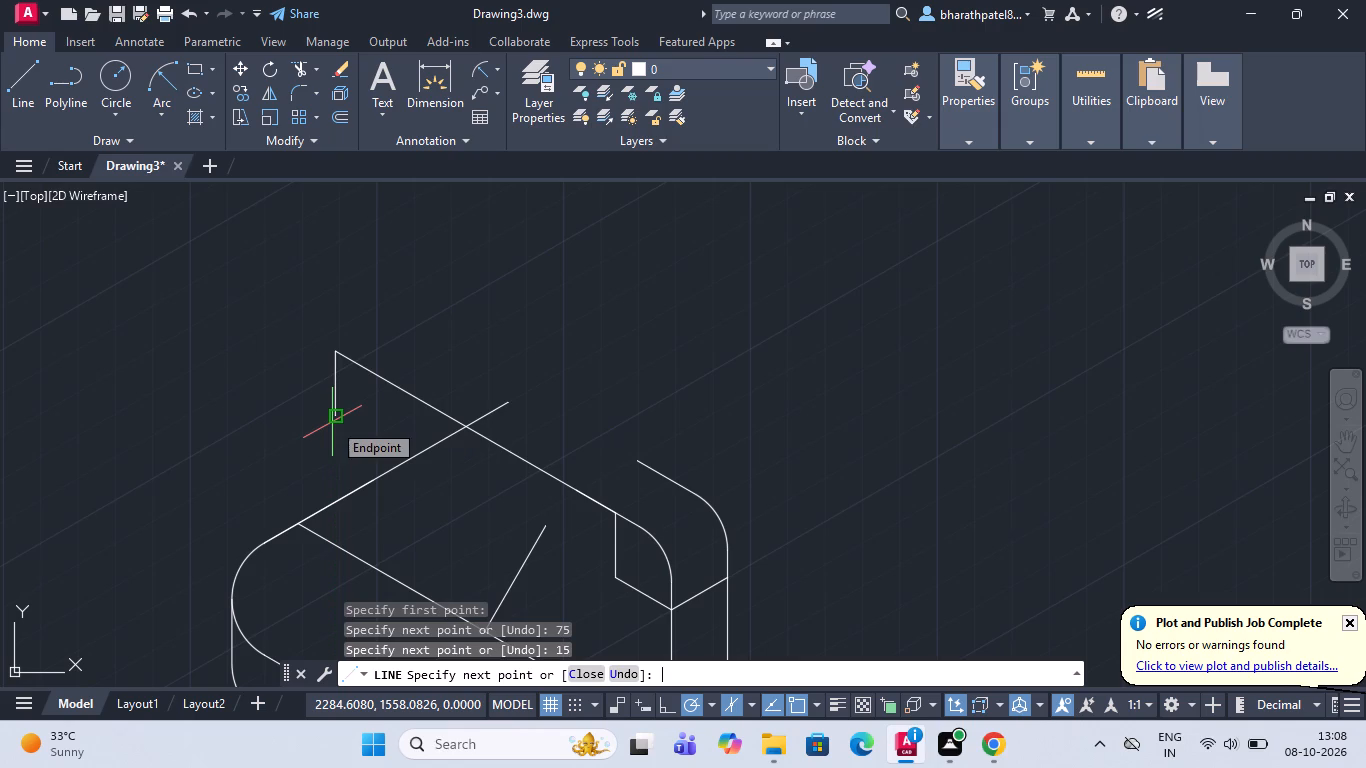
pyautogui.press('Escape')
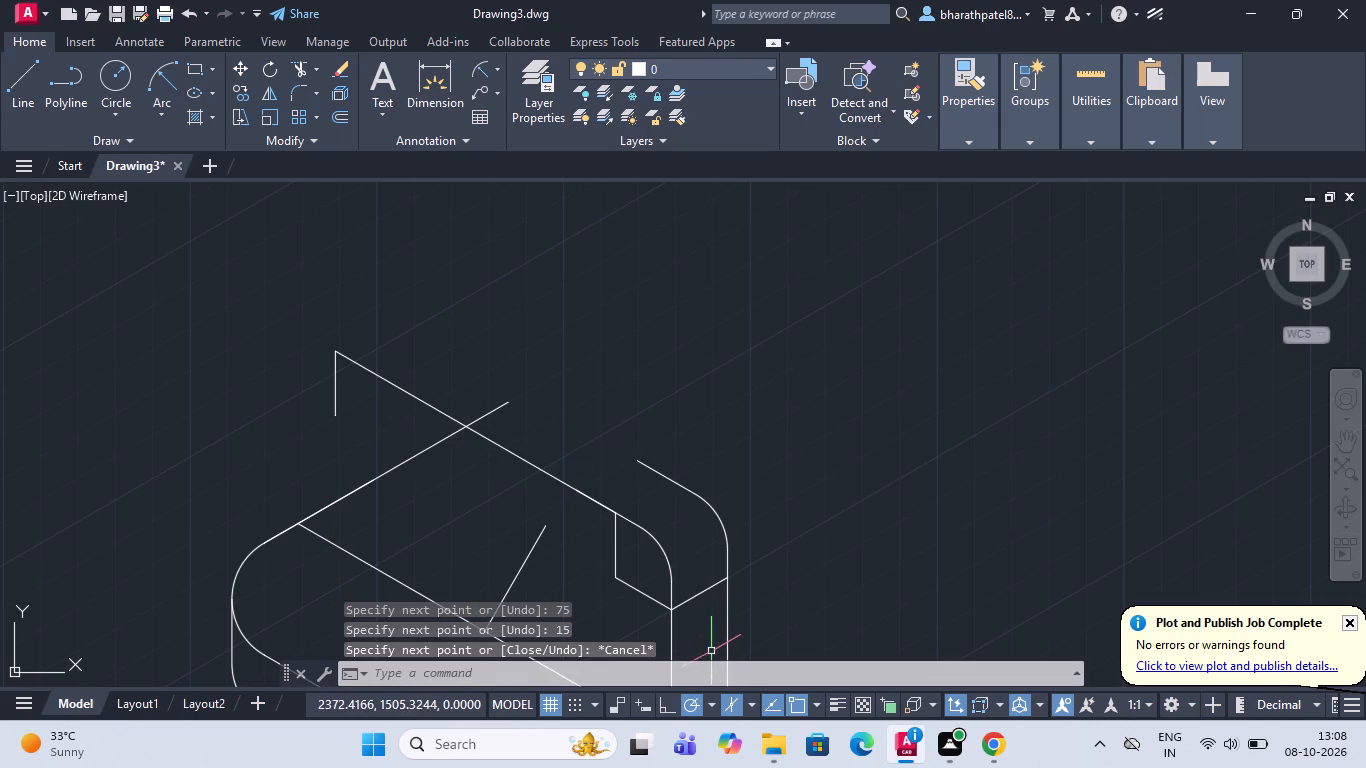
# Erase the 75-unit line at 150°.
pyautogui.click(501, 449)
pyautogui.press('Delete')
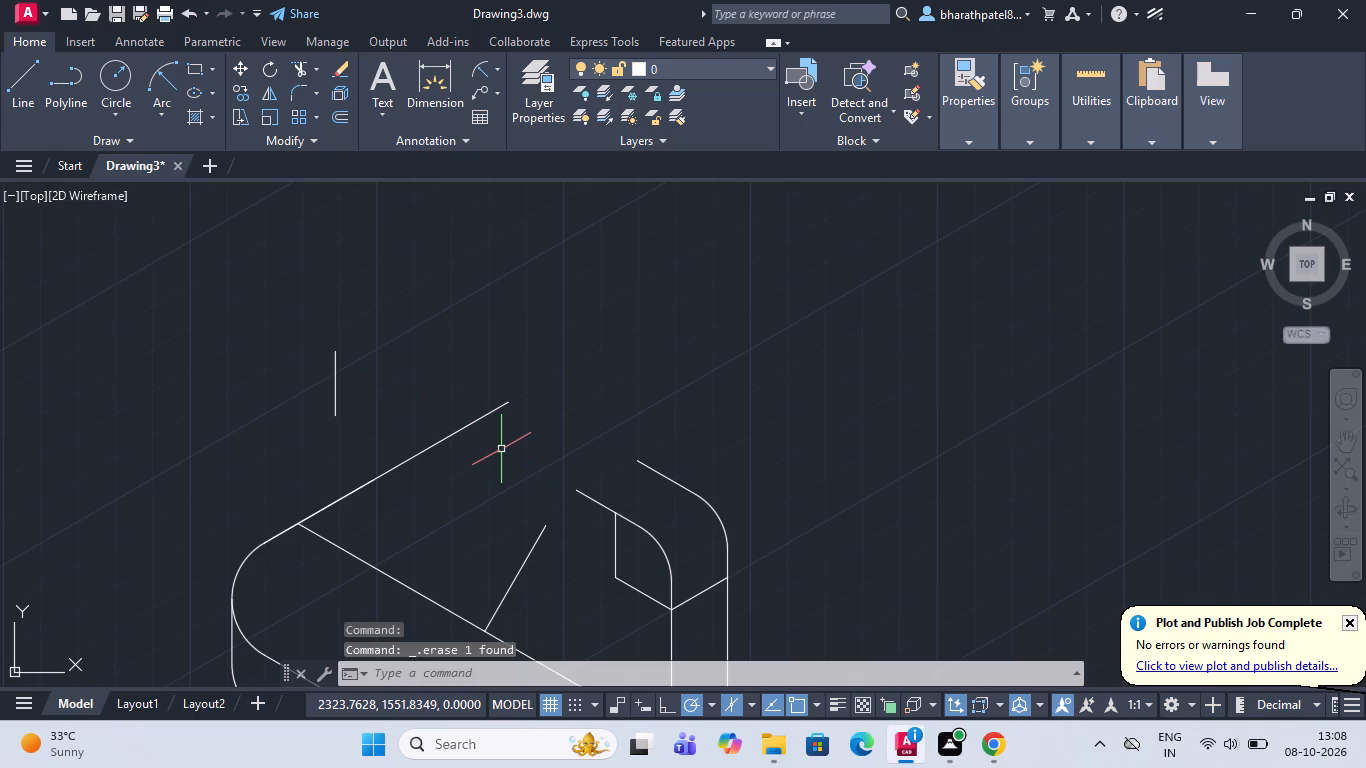
# Trim the end of the inner top line that overhangs the short 15-unit vertical line.
pyautogui.click(303, 73)
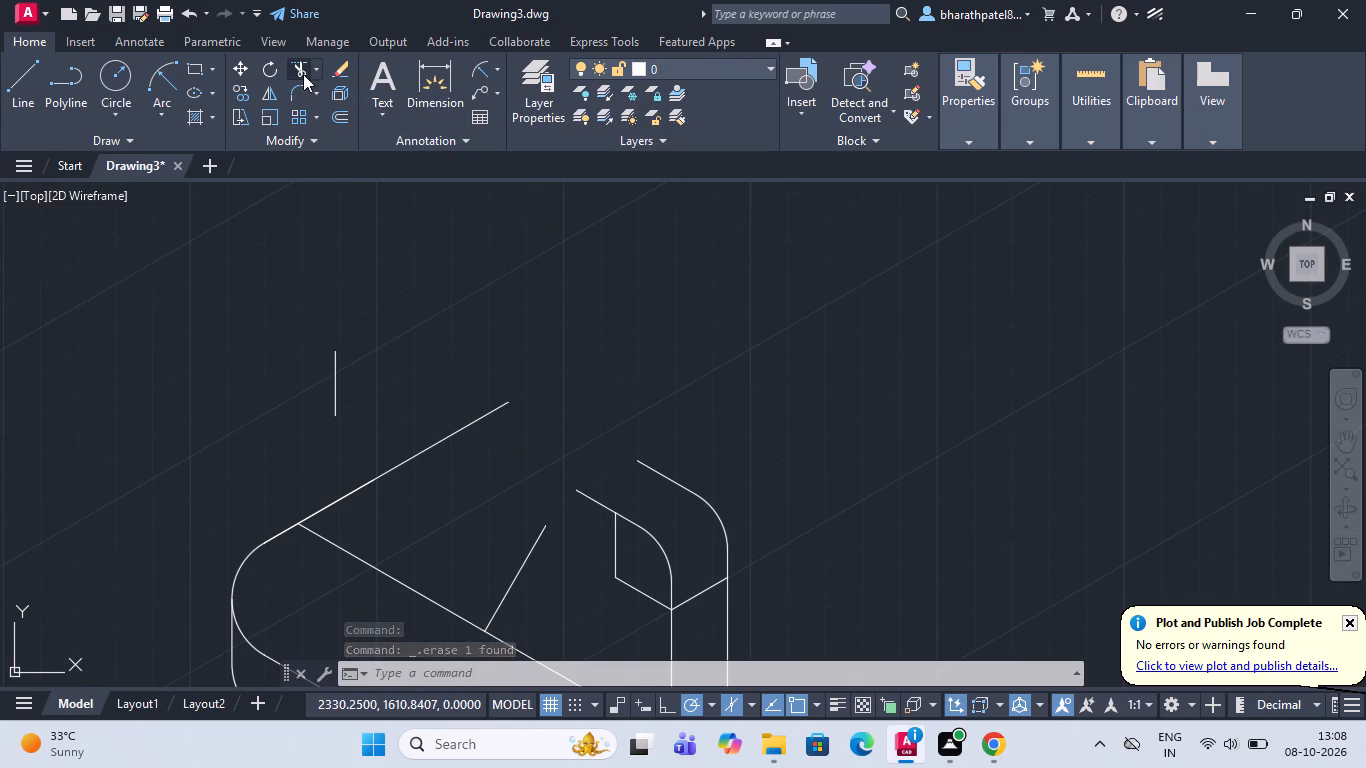
pyautogui.click(596, 500)
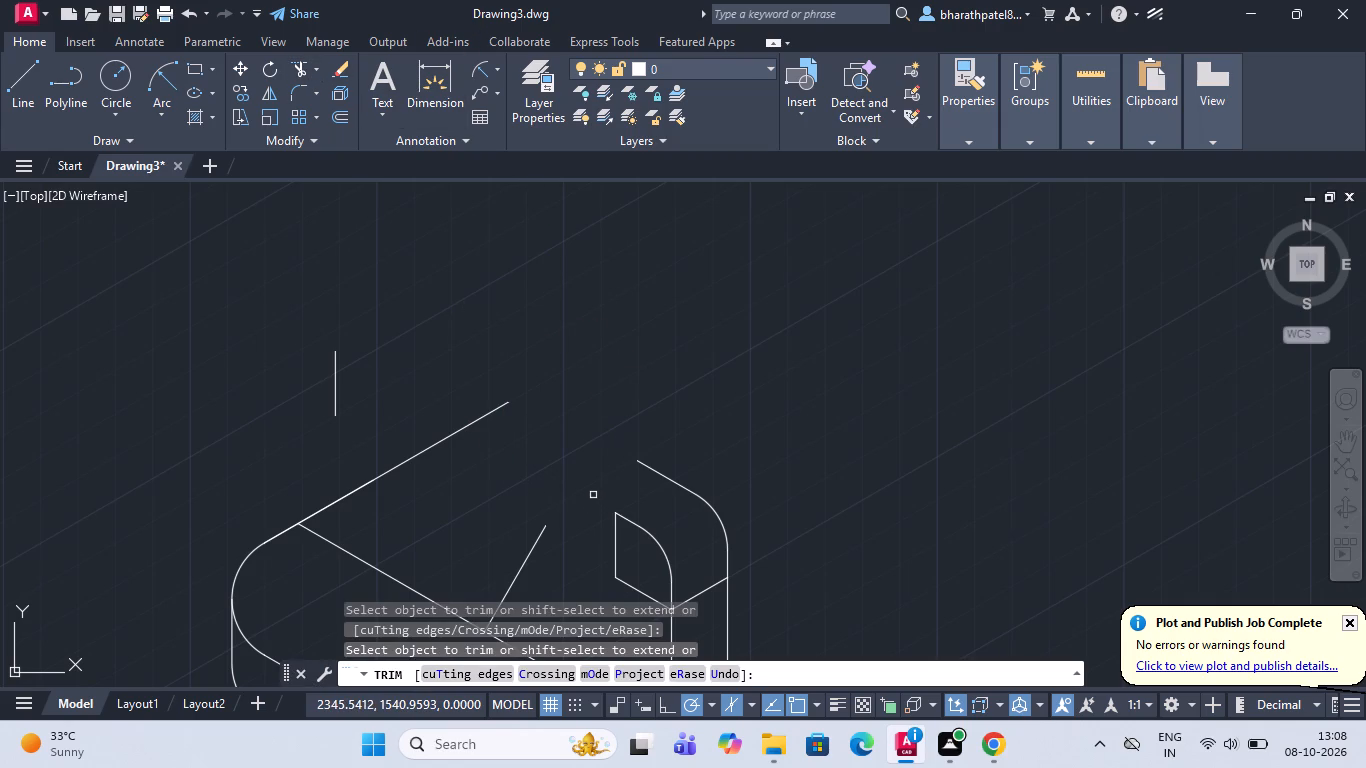
pyautogui.press('Escape')
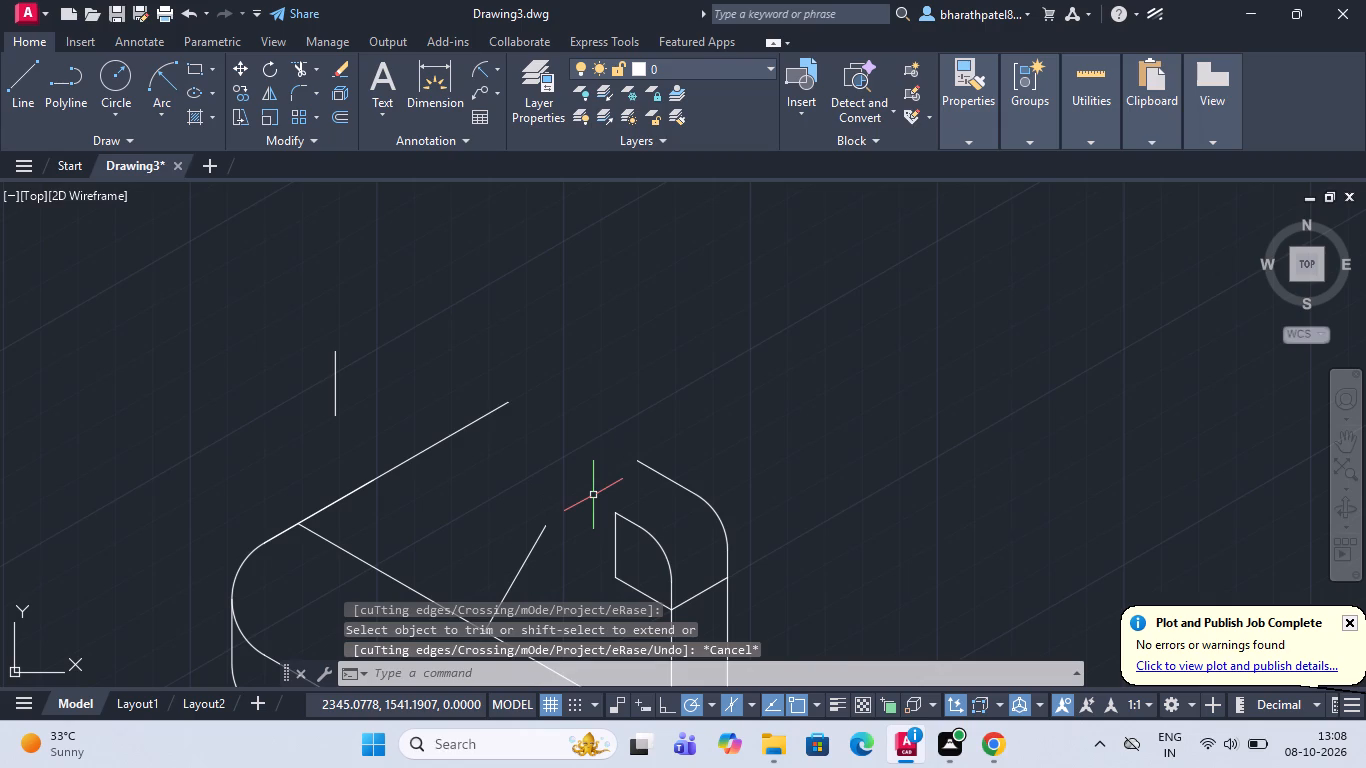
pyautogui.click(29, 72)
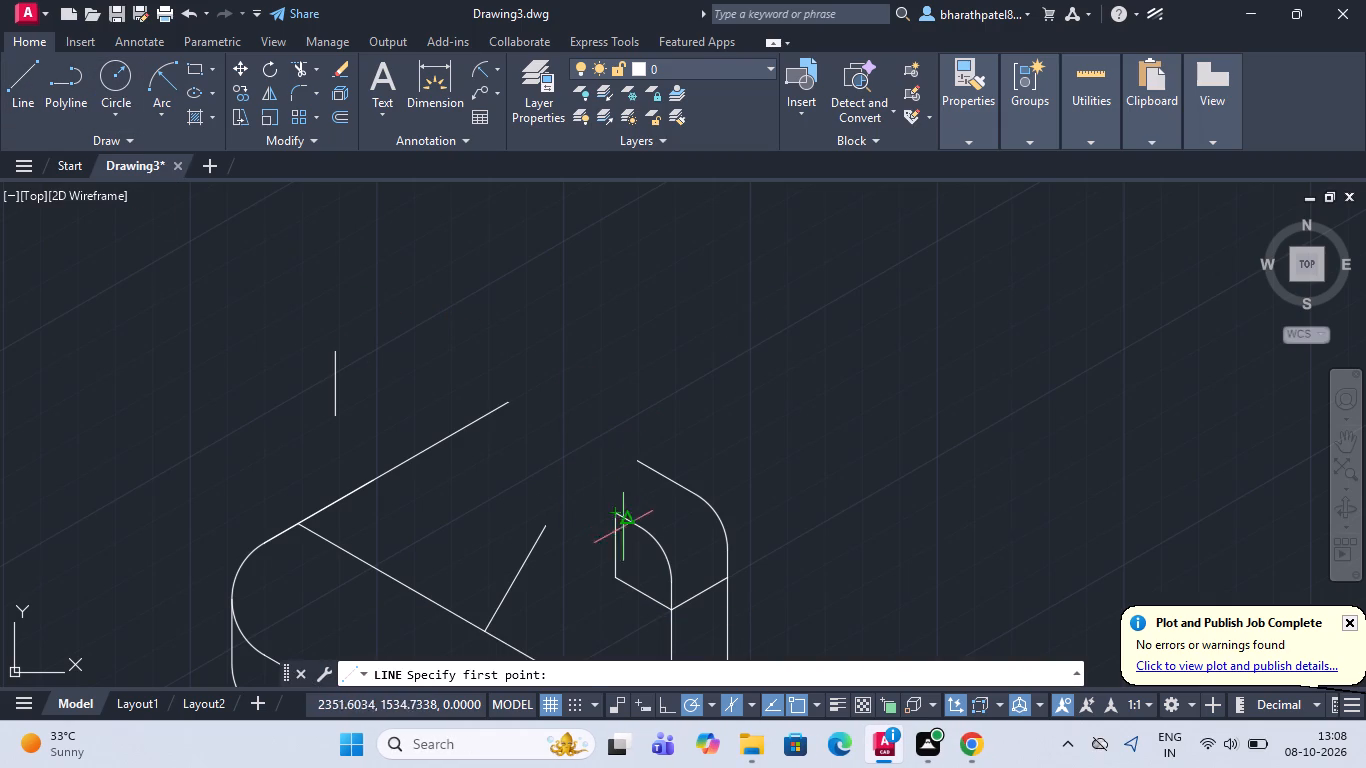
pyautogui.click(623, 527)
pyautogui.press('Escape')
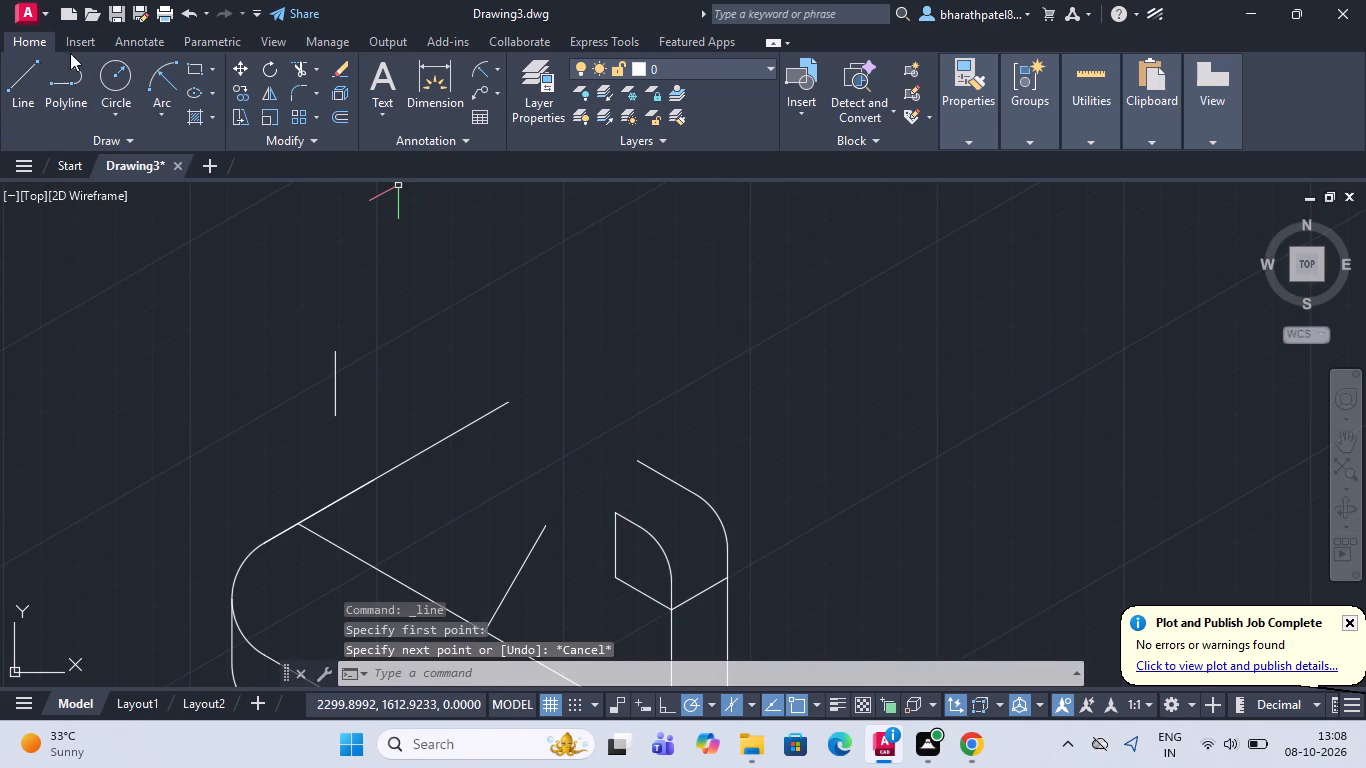
# Draw a 70-unit line at 150° from the short vertical line's top on the inner edge, continuing 15 units straight down.
pyautogui.click(35, 74)
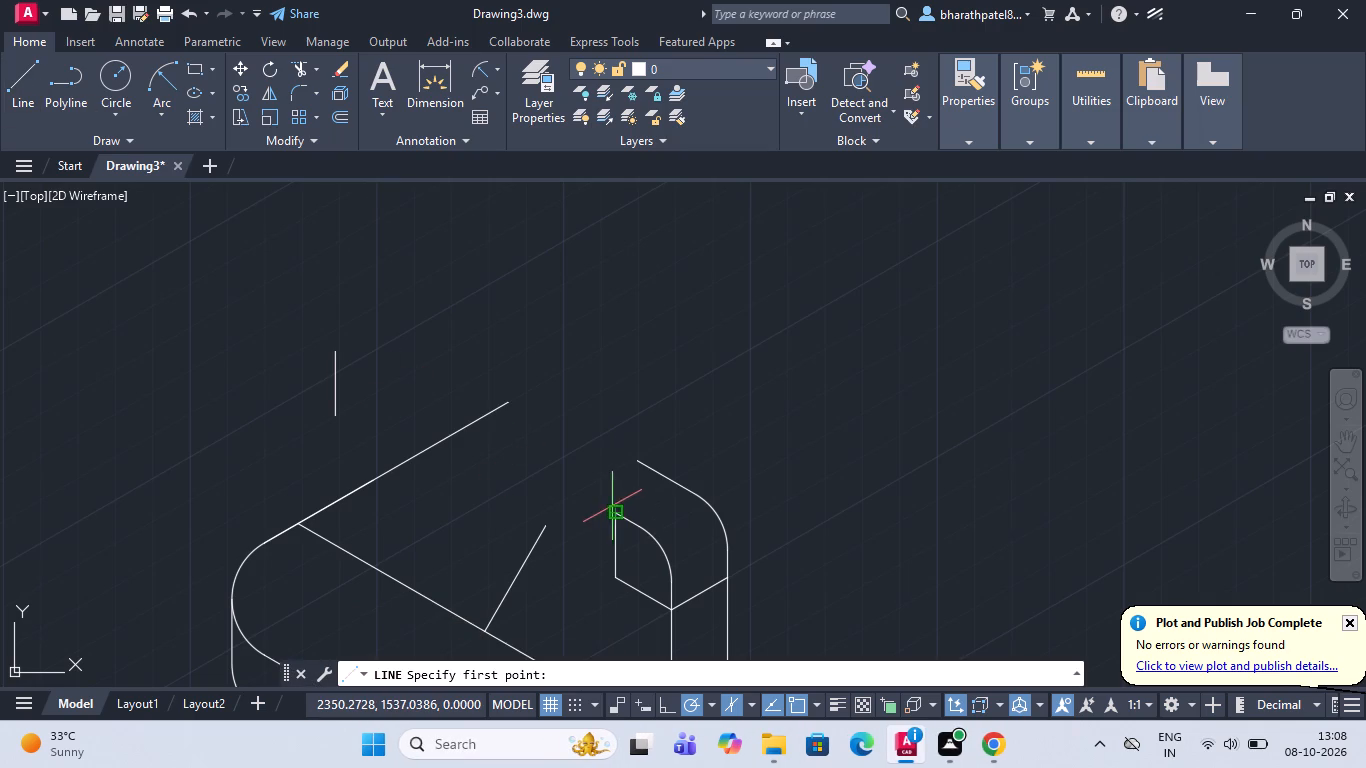
pyautogui.click(615, 514)
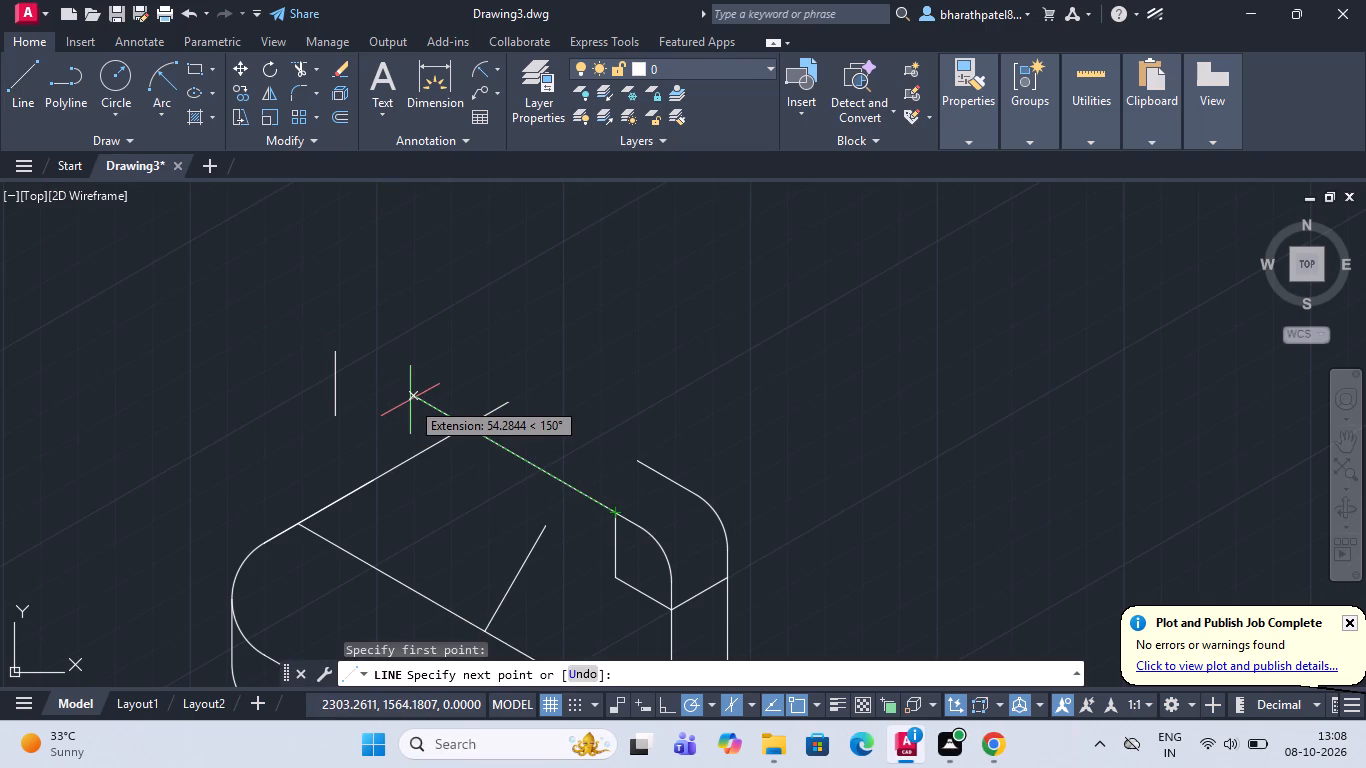
pyautogui.write('70')
pyautogui.press('Return')
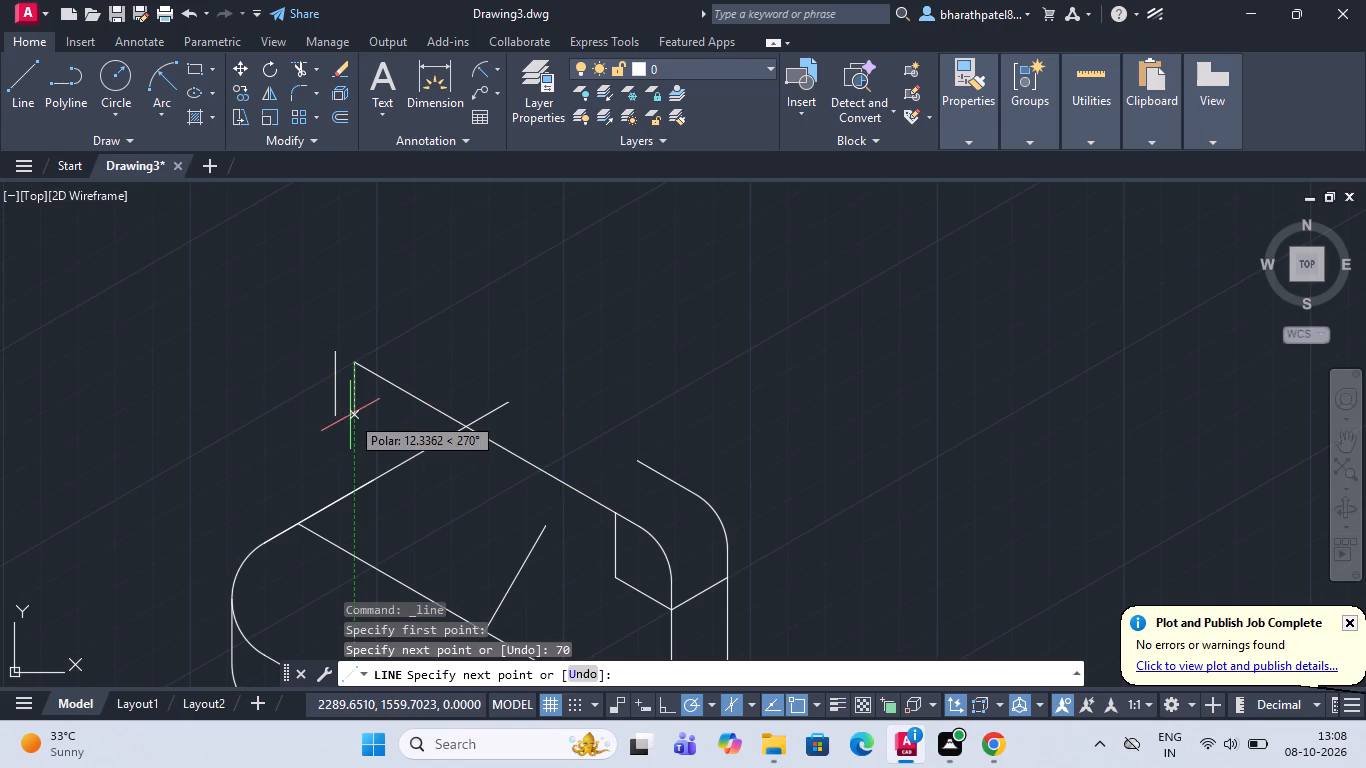
pyautogui.write('15')
pyautogui.press('Return')
pyautogui.press('Escape')
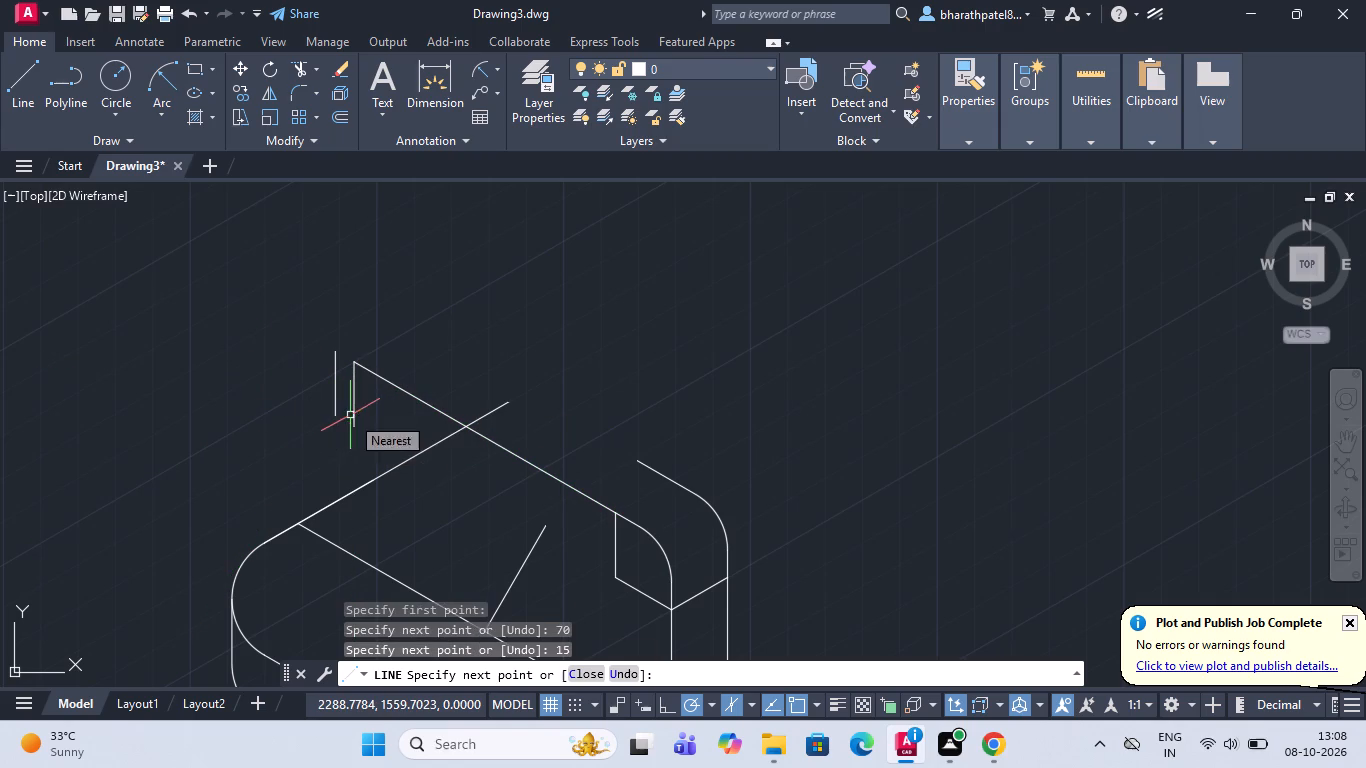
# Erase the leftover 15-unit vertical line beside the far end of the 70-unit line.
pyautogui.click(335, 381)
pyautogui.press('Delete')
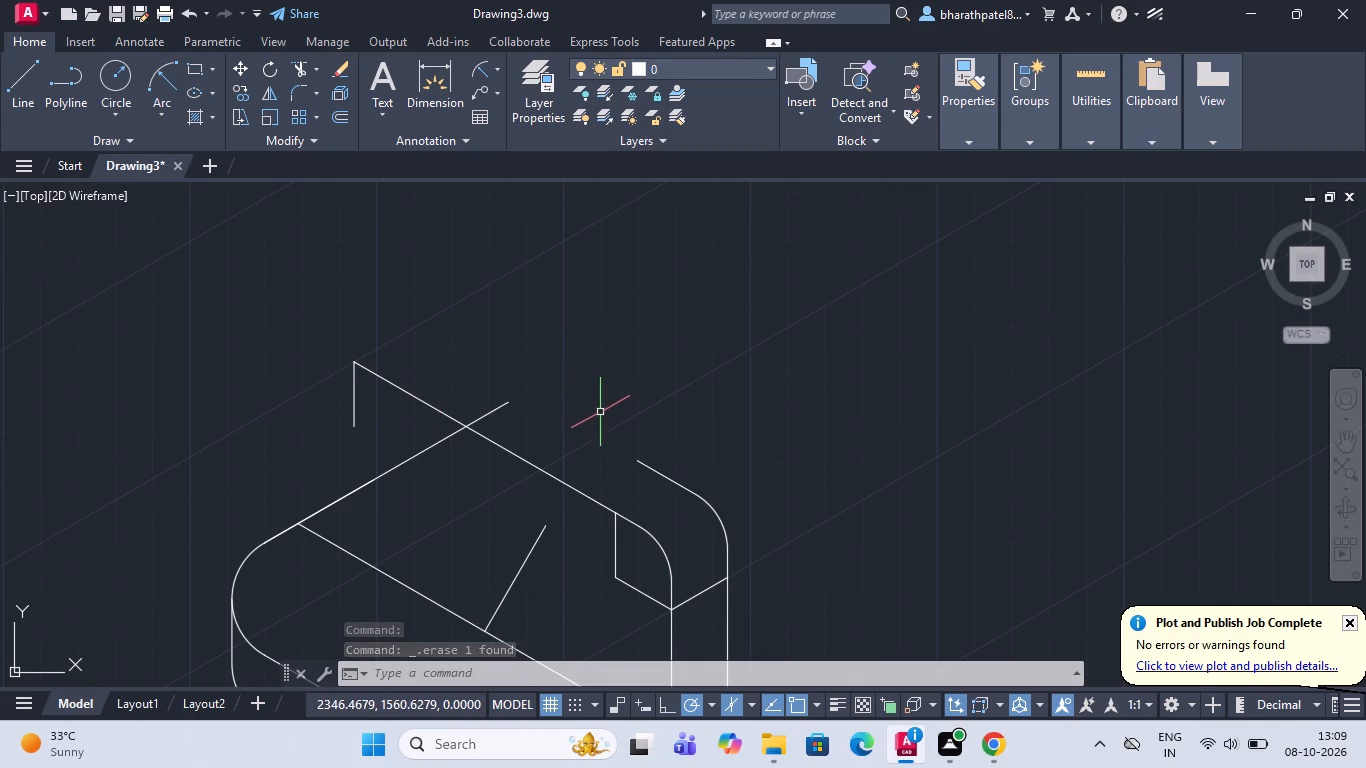
# Draw a line at 30° from the short vertical line's top on the inner edge, extending past the outer top line.
pyautogui.click(21, 78)
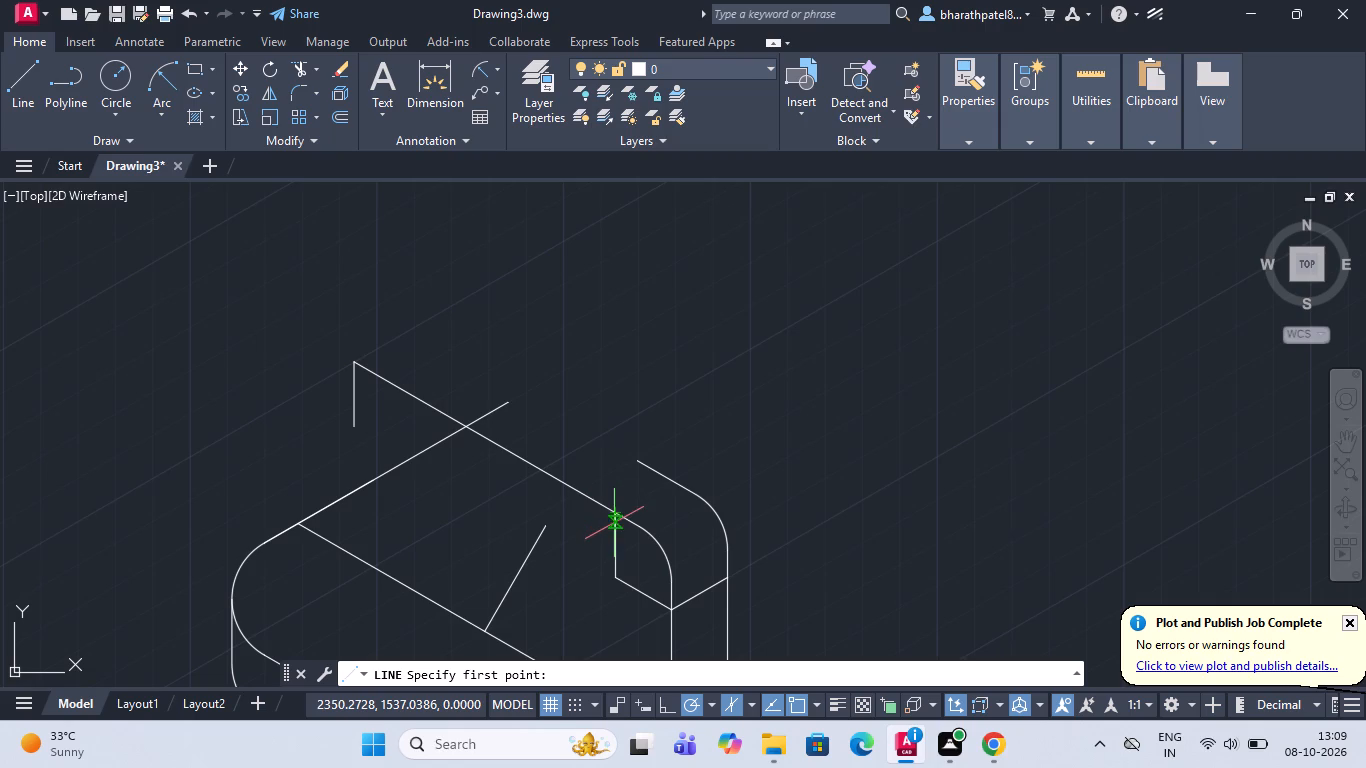
pyautogui.click(615, 509)
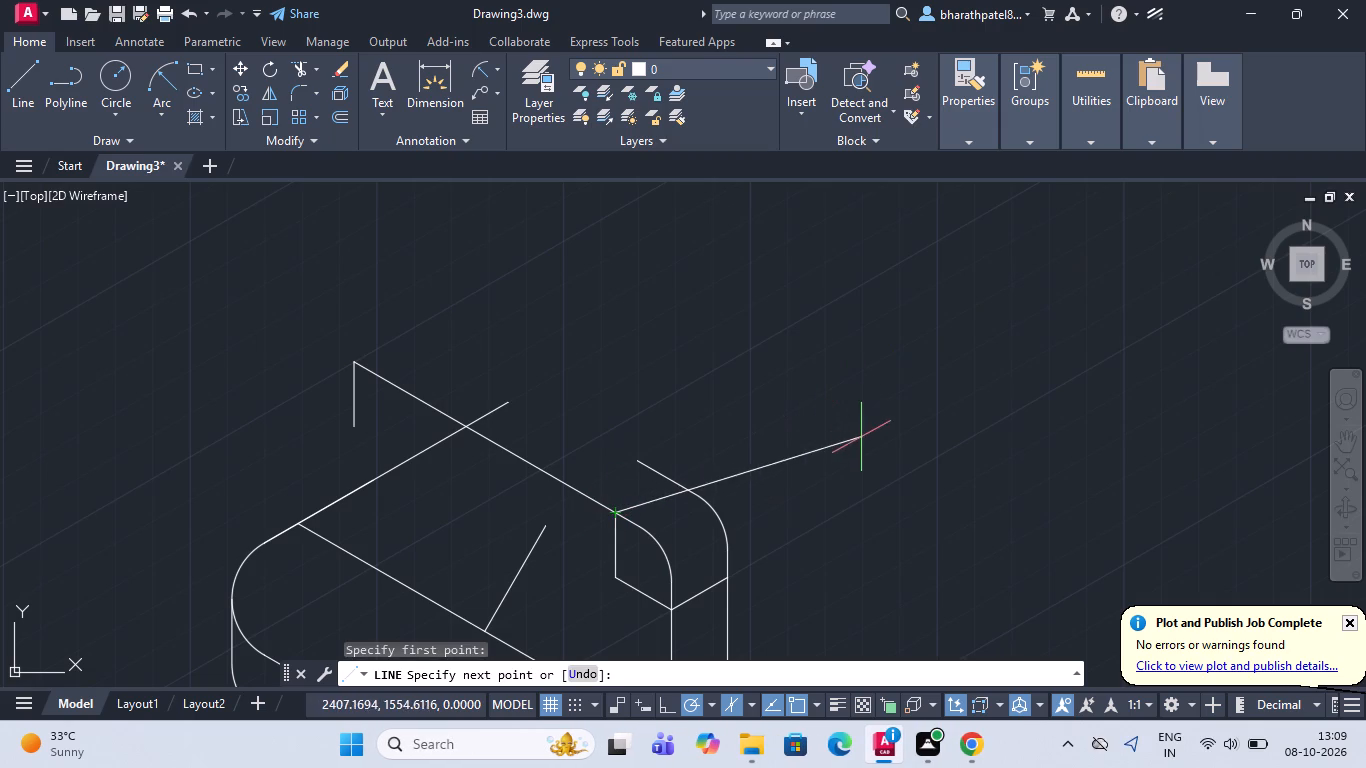
pyautogui.click(822, 390)
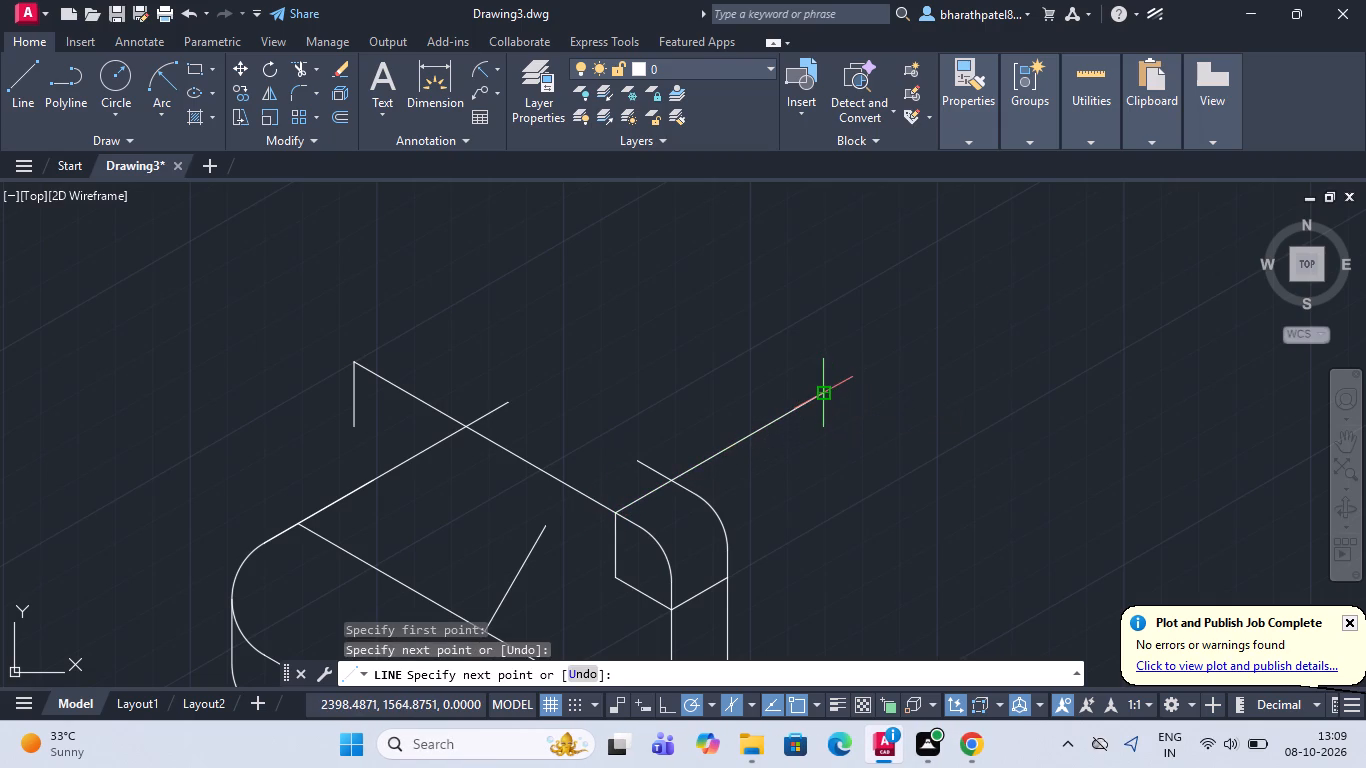
pyautogui.press('Escape')
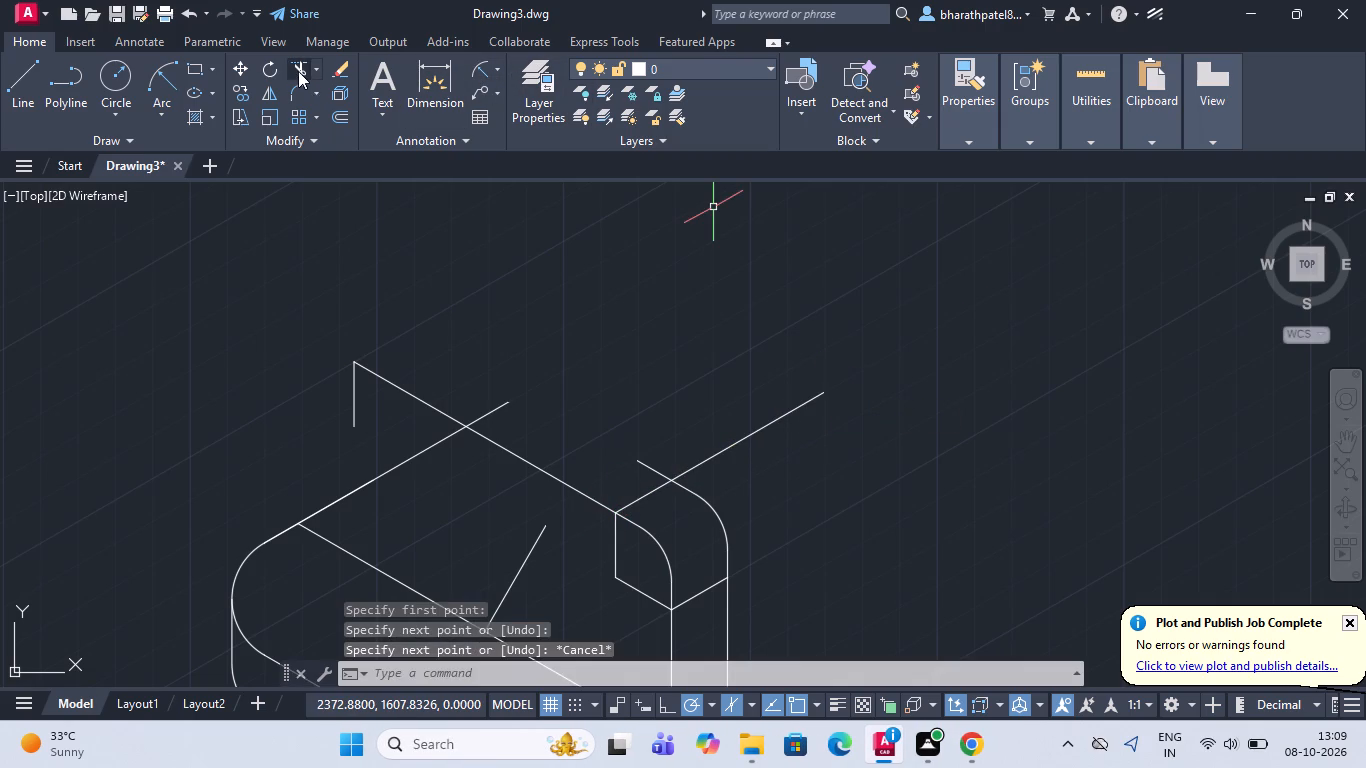
# Trim the overhanging ends of the 30° line and the outer top line where they cross.
pyautogui.click(298, 71)
pyautogui.click(728, 446)
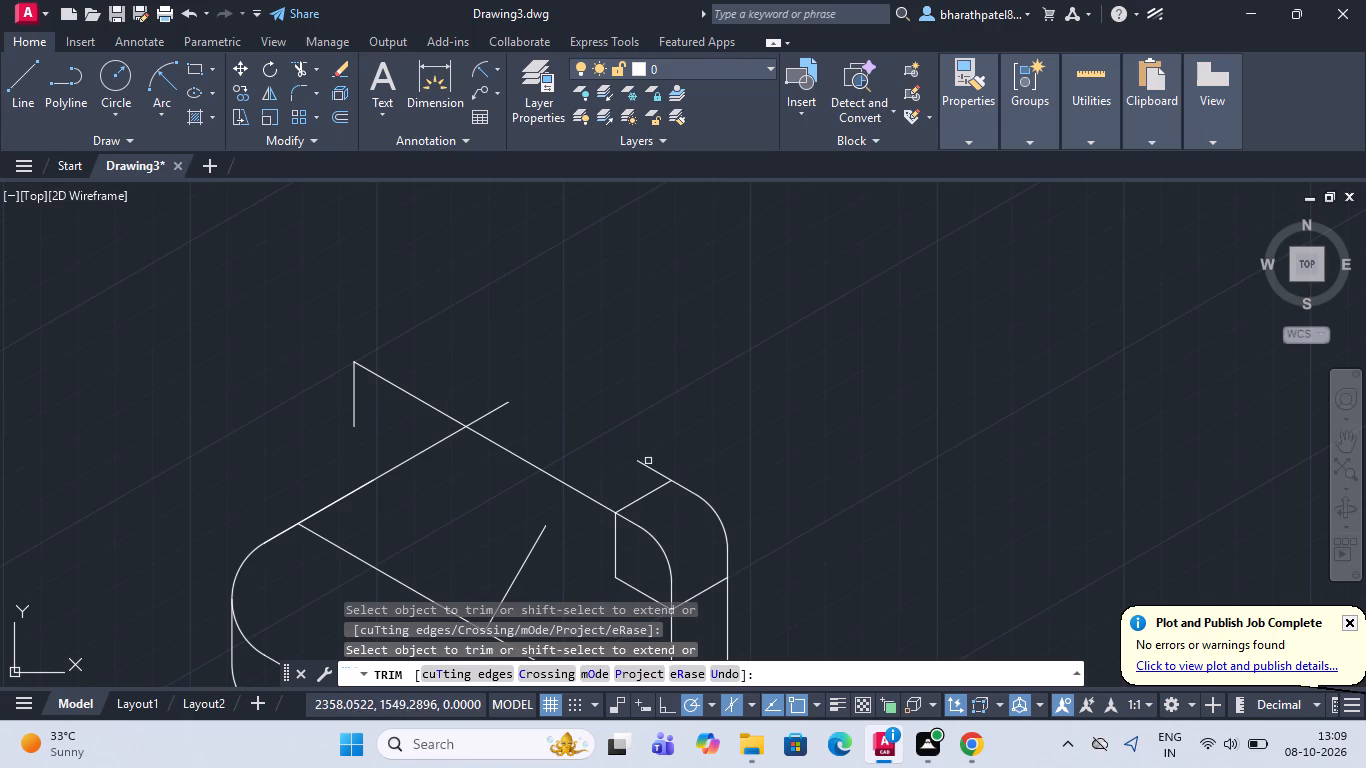
pyautogui.click(648, 466)
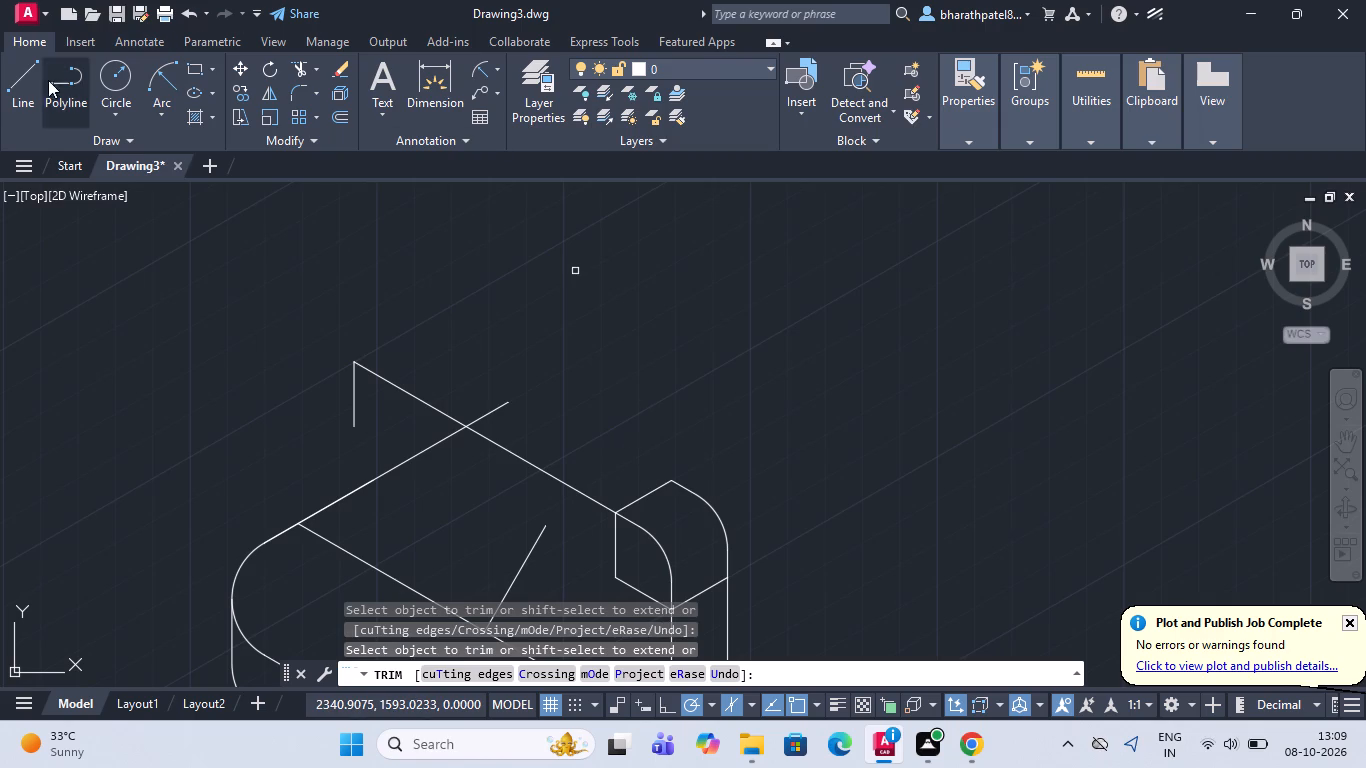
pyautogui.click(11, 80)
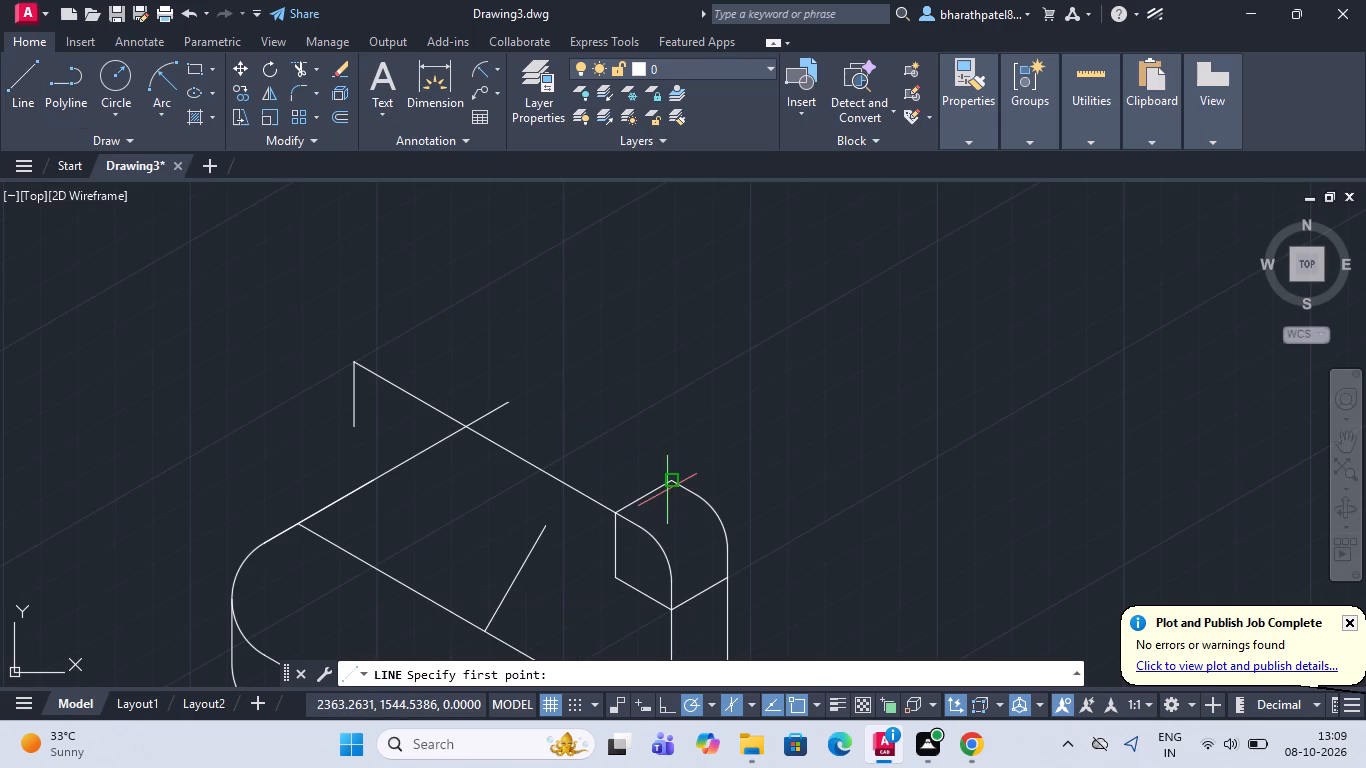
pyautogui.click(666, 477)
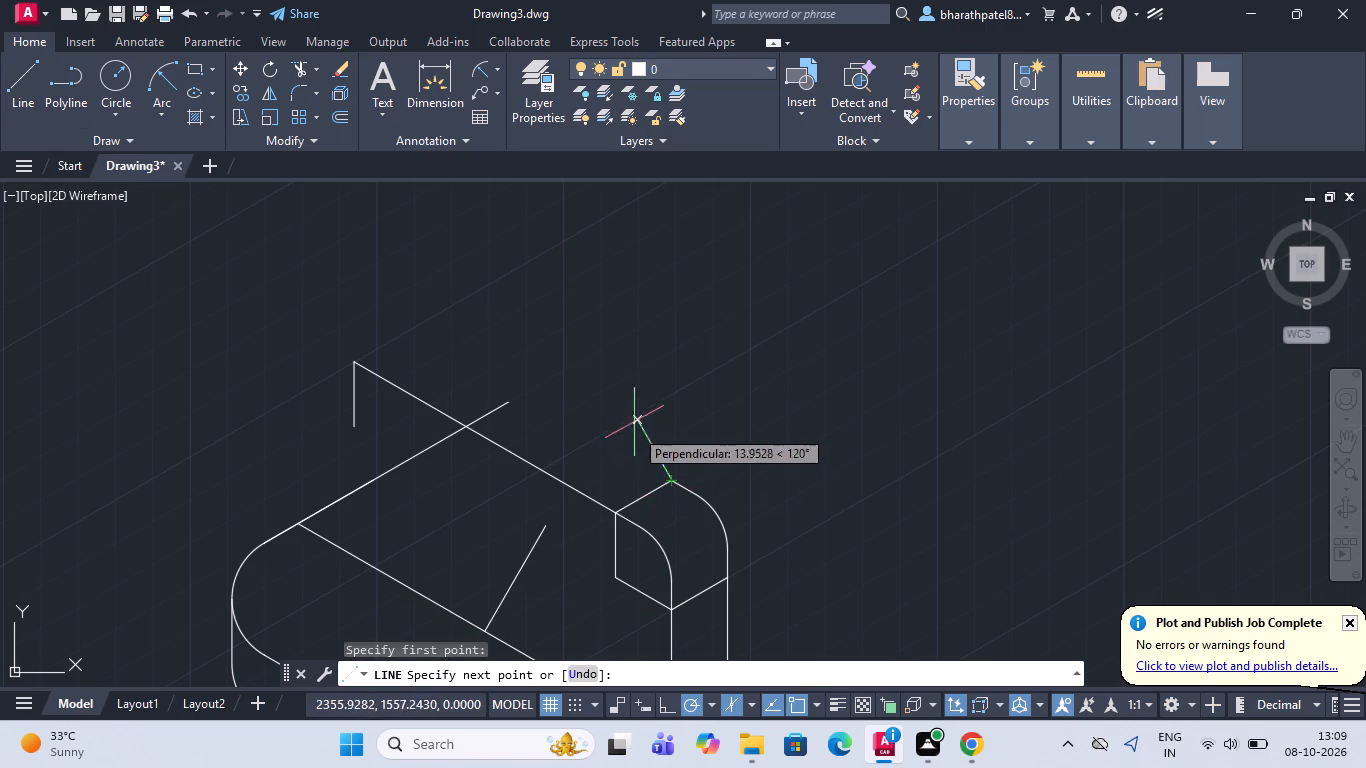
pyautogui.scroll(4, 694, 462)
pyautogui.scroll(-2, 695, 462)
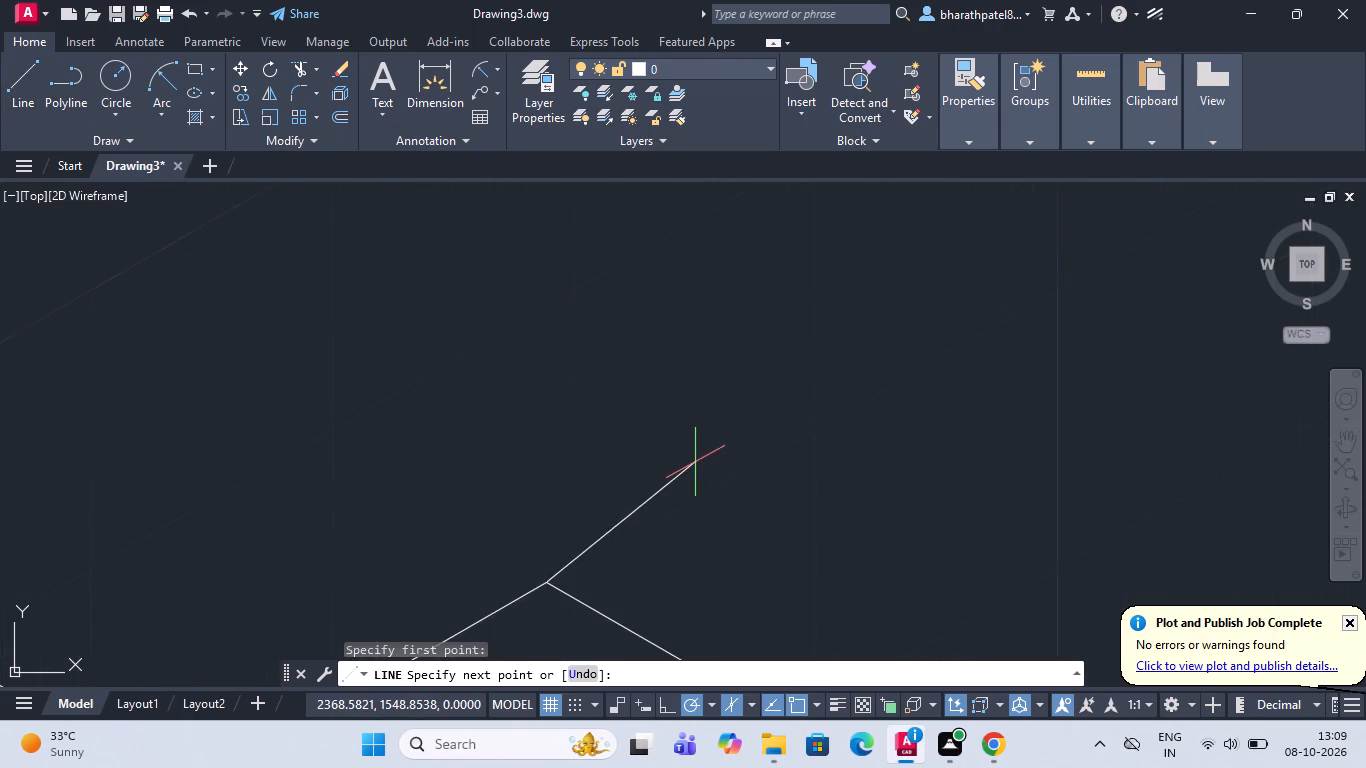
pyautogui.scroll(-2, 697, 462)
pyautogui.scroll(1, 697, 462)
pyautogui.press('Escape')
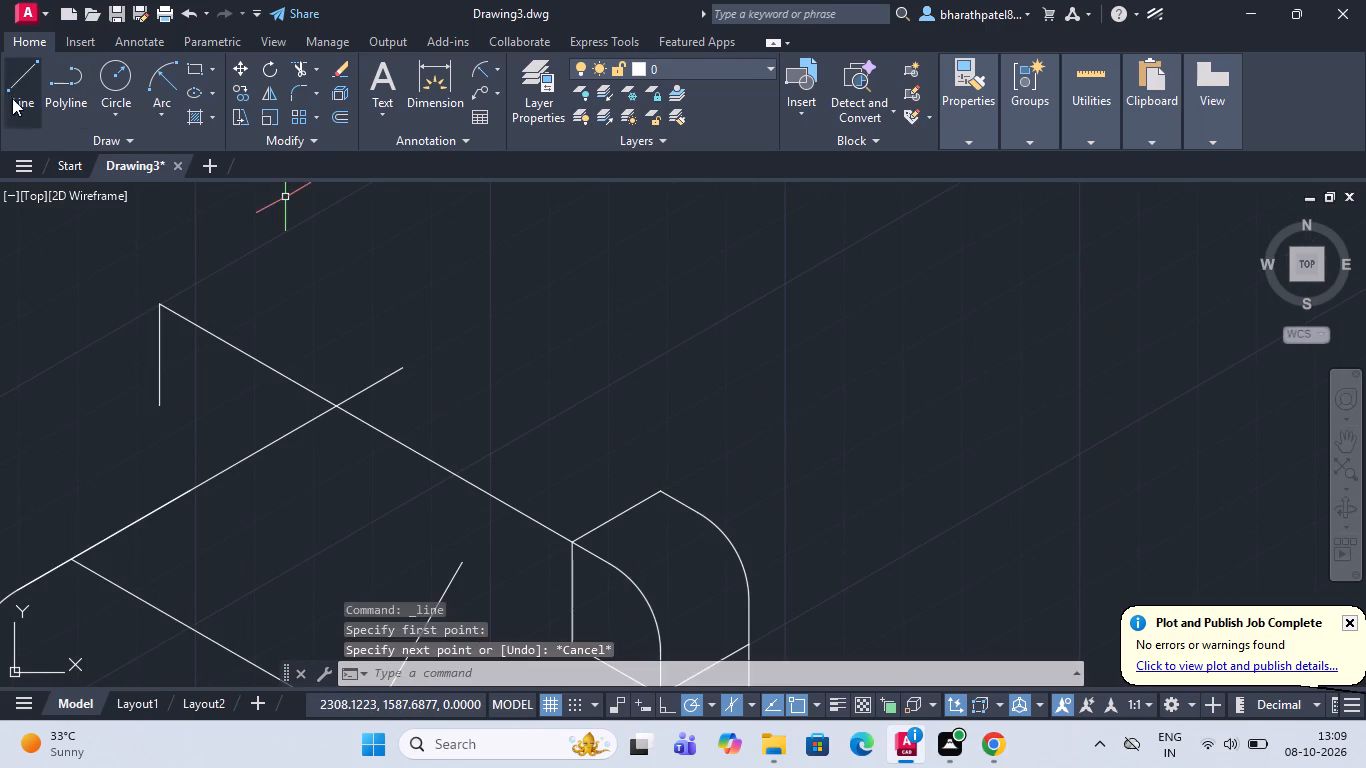
# Draw a 70-unit line at 150° from the corner where the 30° line meets the outer top line, continuing 15 units straight down.
pyautogui.click(6, 86)
pyautogui.click(662, 487)
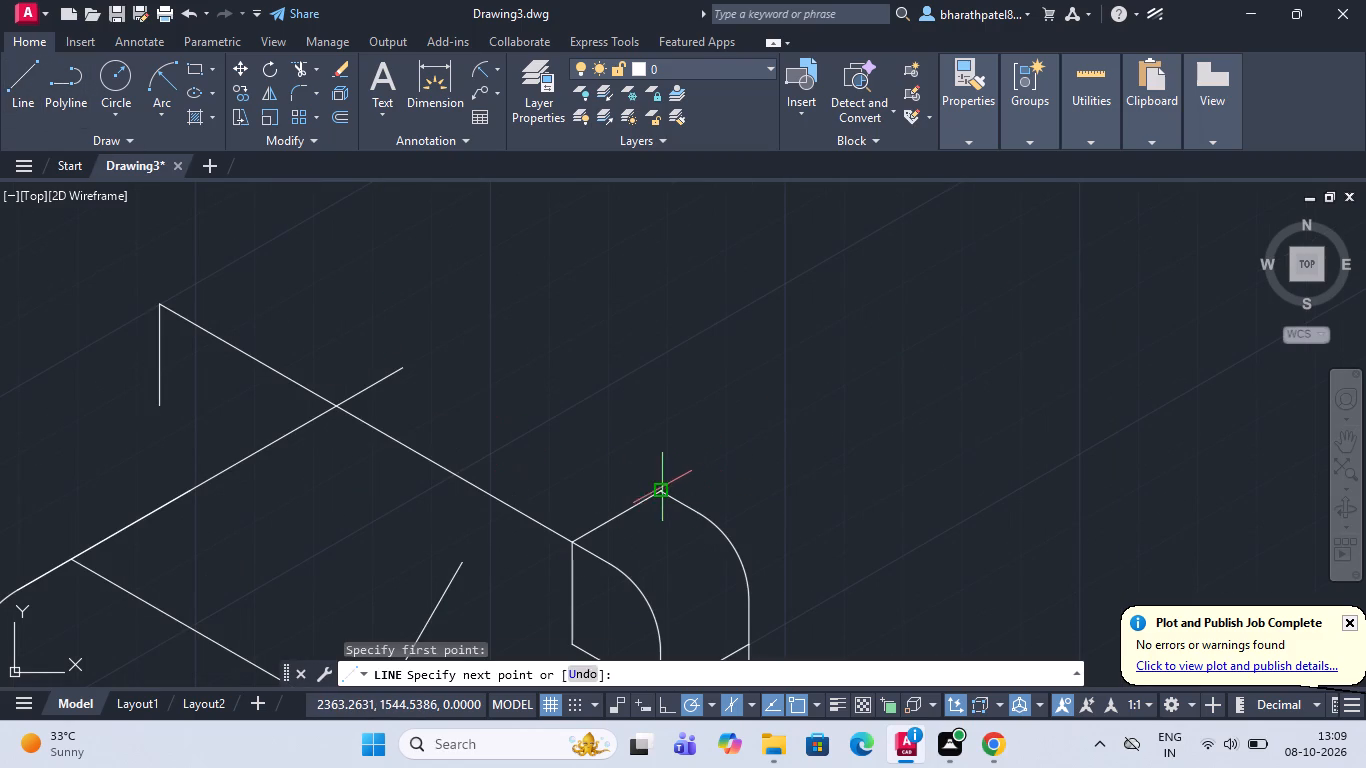
pyautogui.scroll(-3, 662, 487)
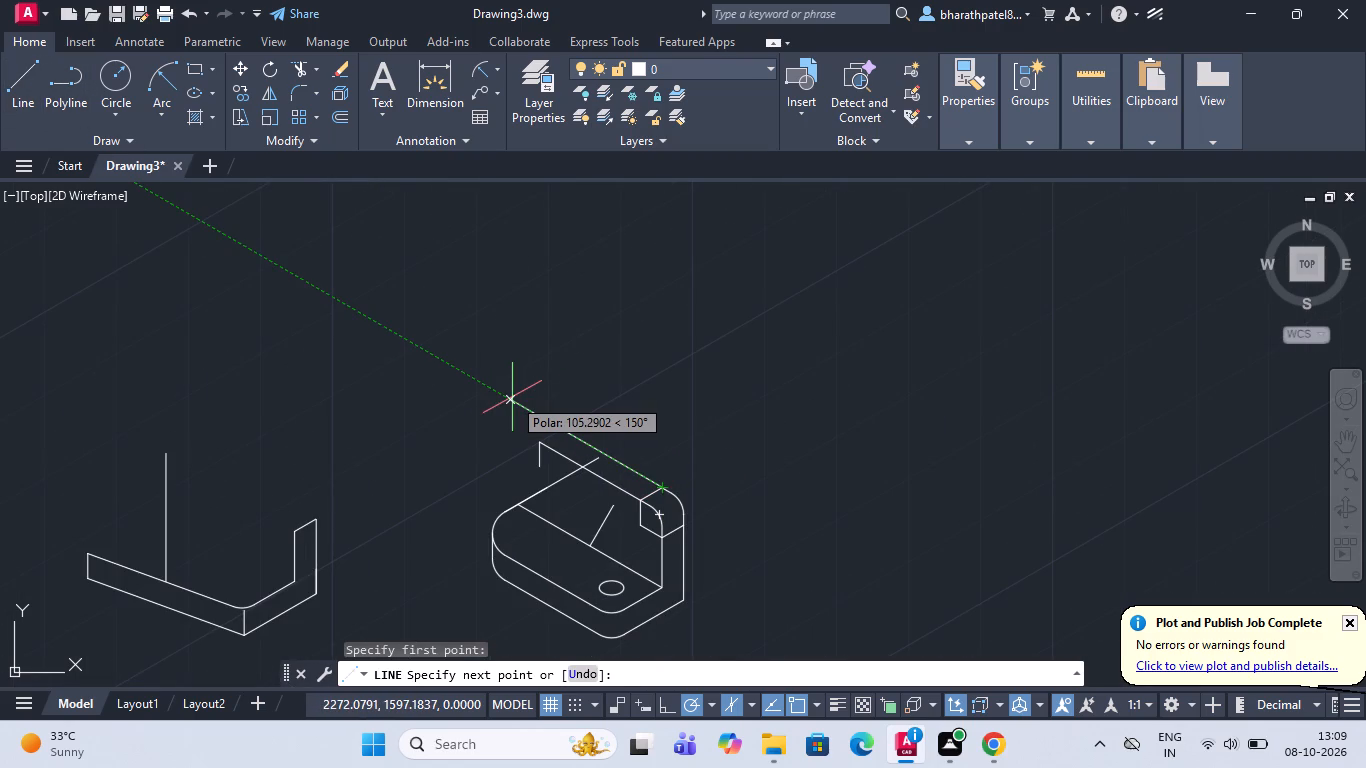
pyautogui.write('70')
pyautogui.press('Return')
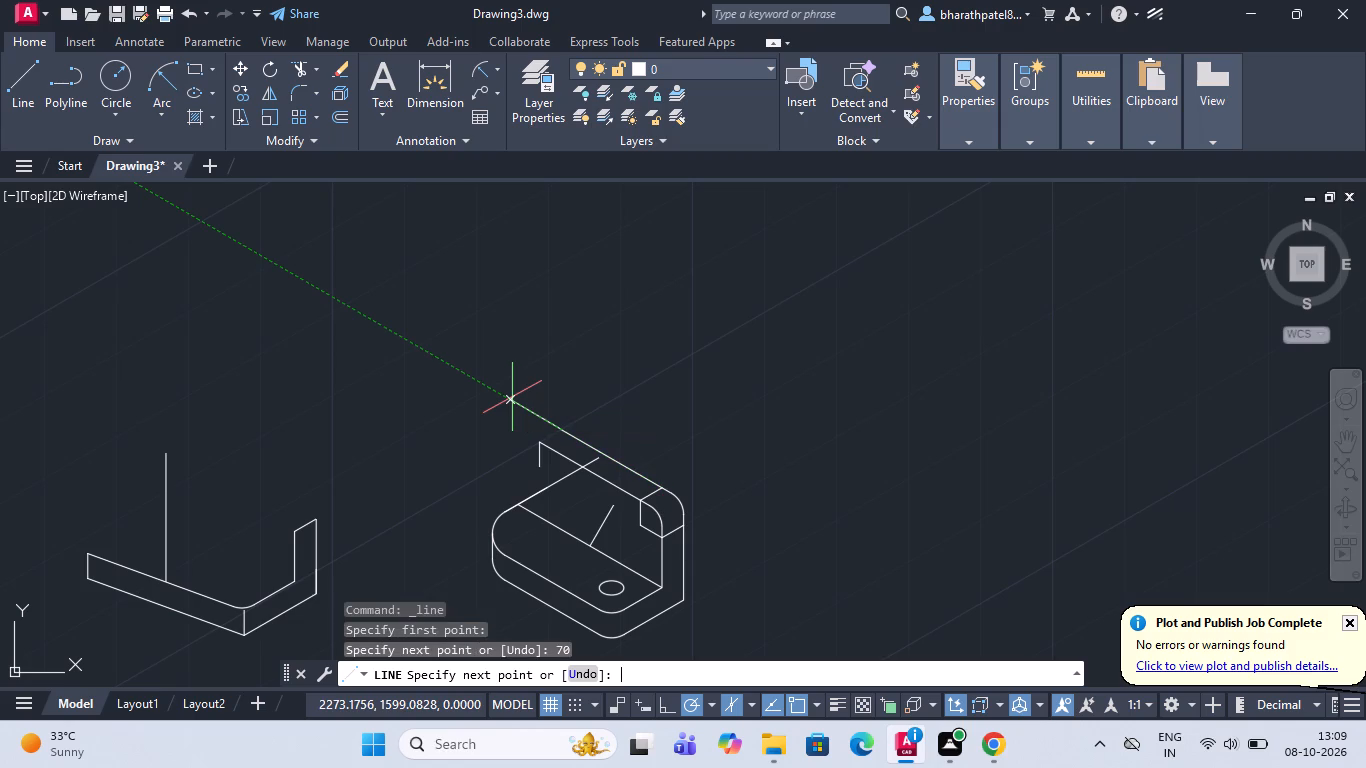
pyautogui.scroll(2, 555, 468)
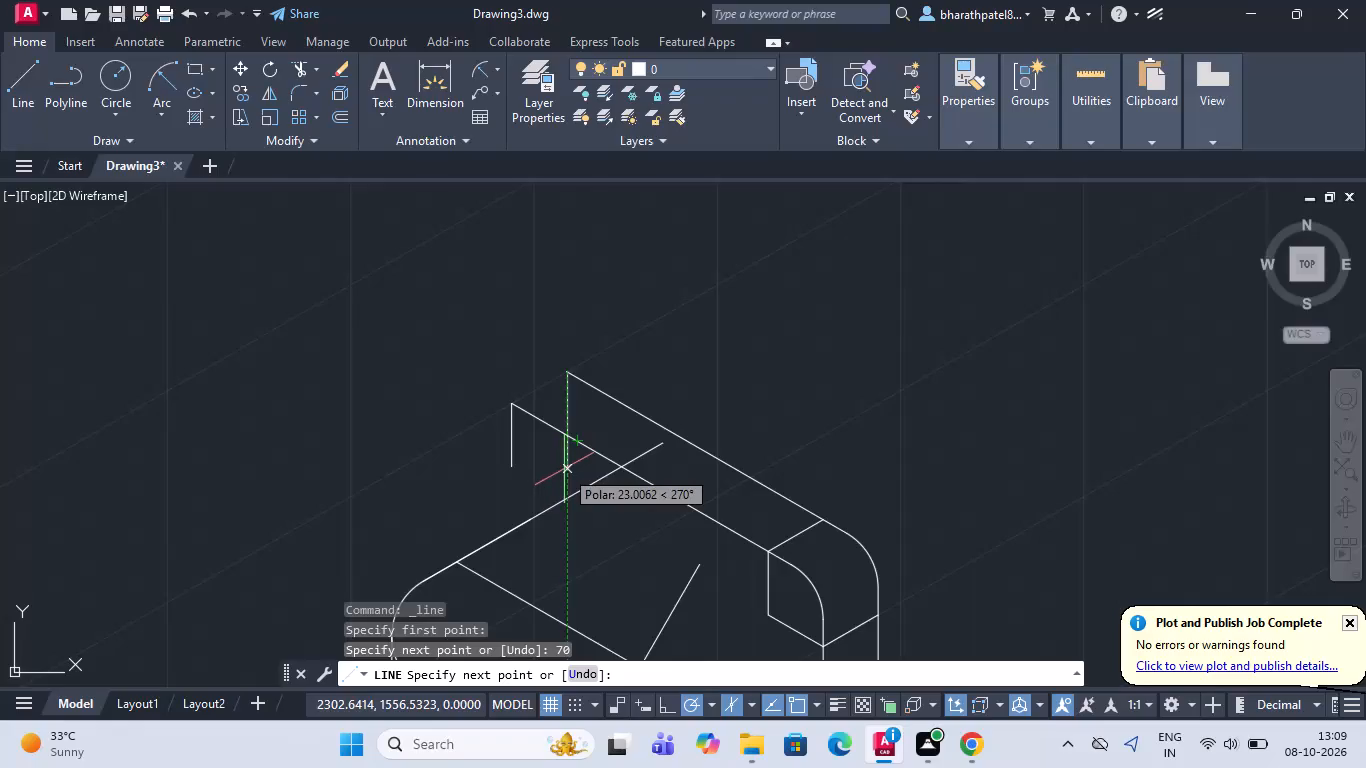
pyautogui.write('15')
pyautogui.press('Return')
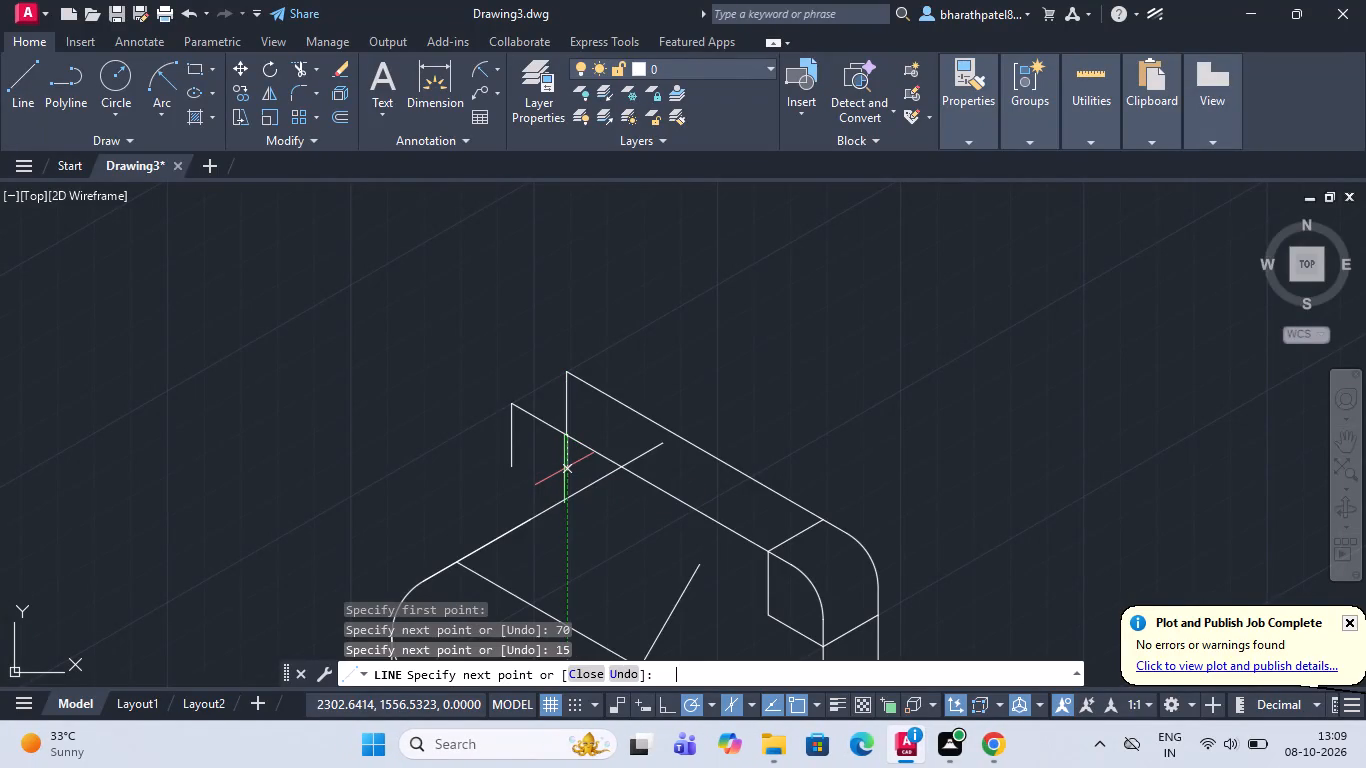
pyautogui.press('Escape')
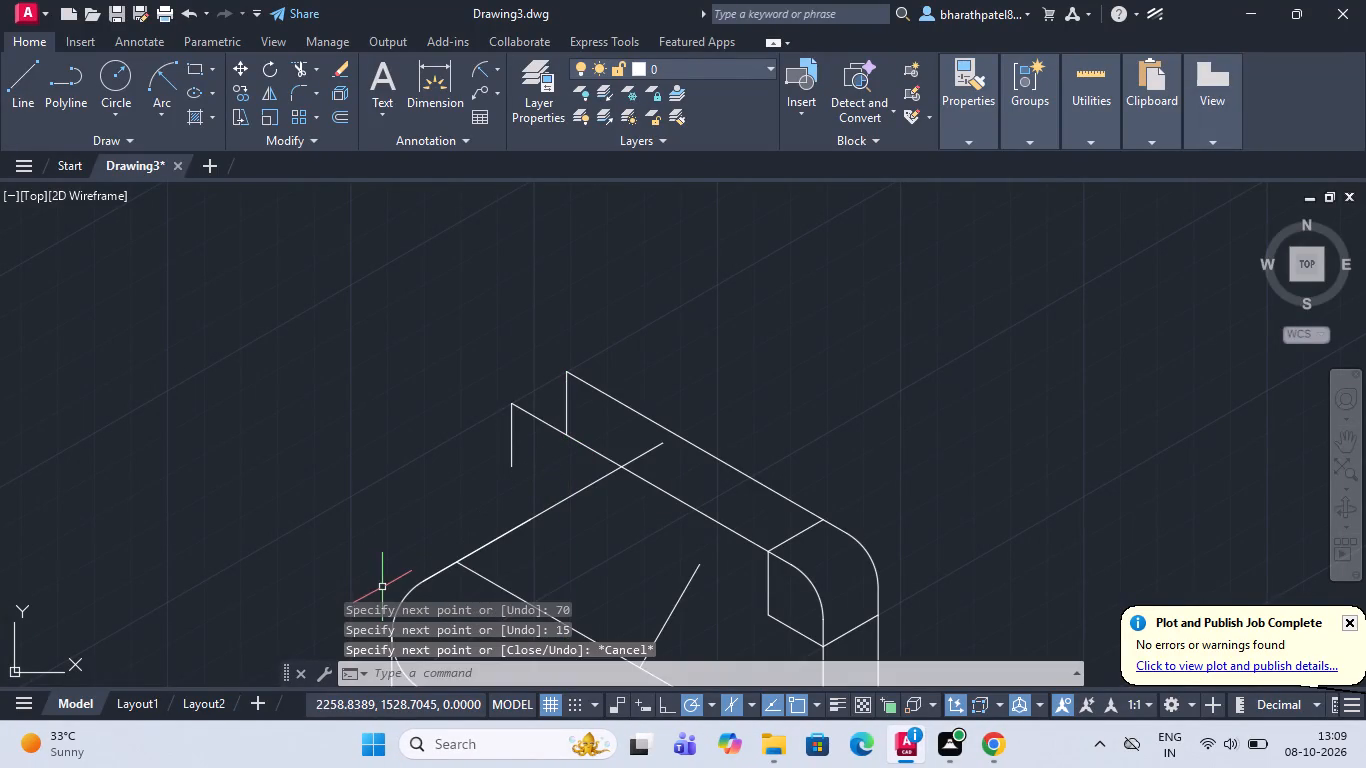
# Draw a line joining the far ends of the outer and inner 70-unit lines.
pyautogui.scroll(-2, 570, 475)
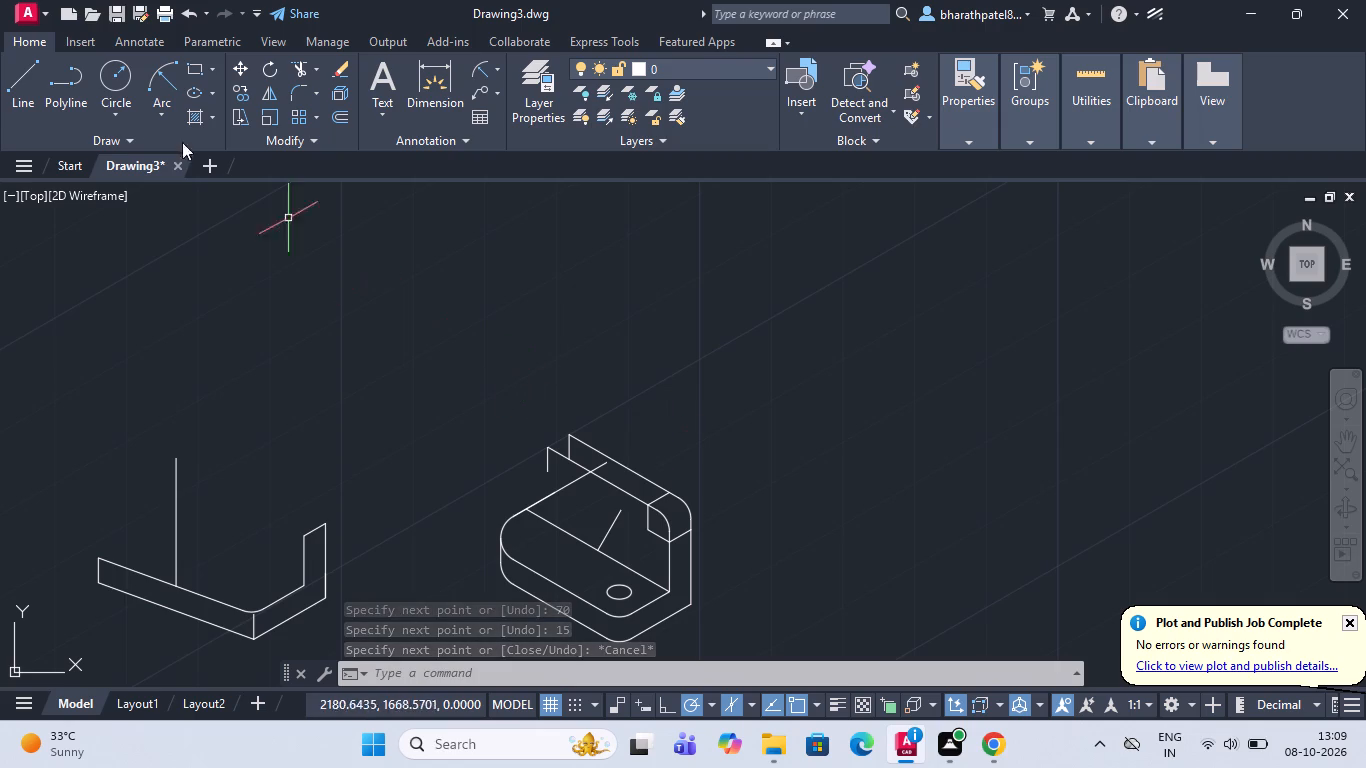
pyautogui.click(22, 89)
pyautogui.click(571, 439)
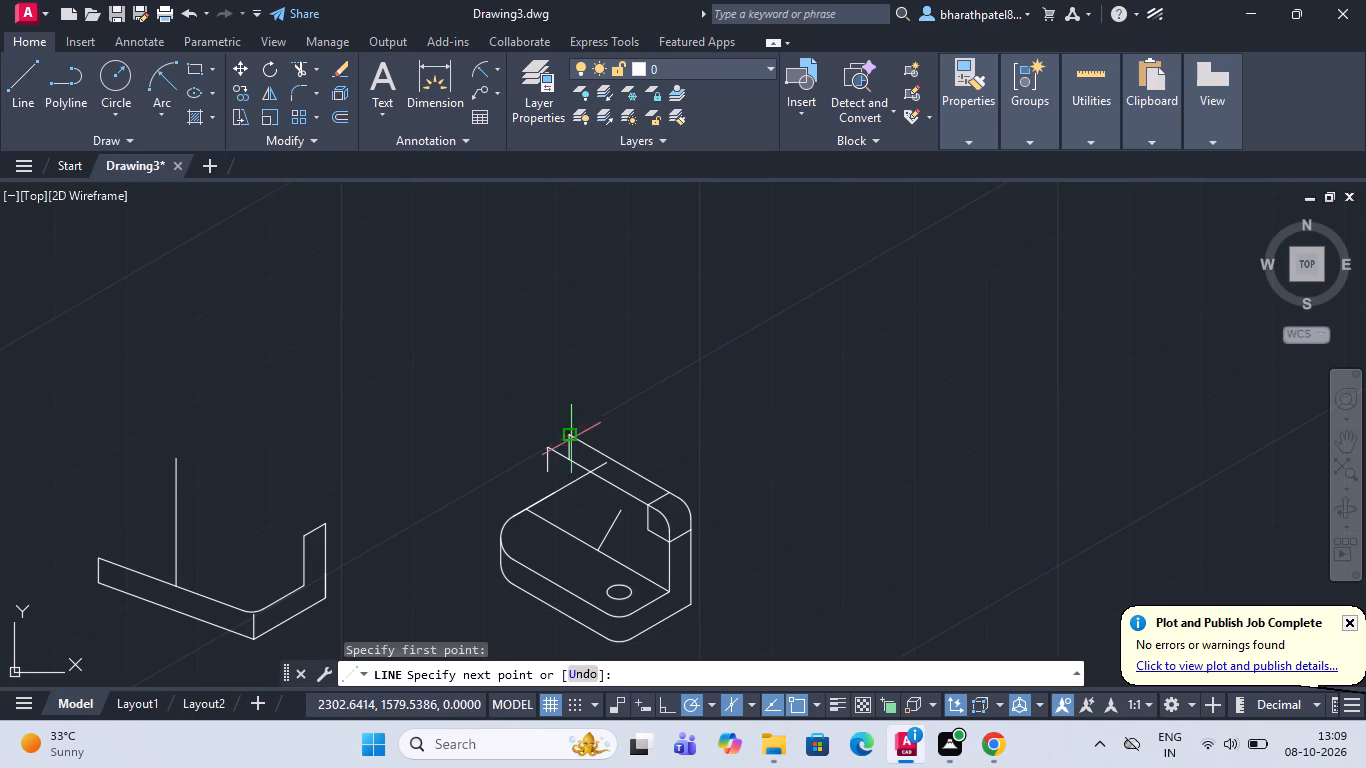
pyautogui.scroll(2, 542, 451)
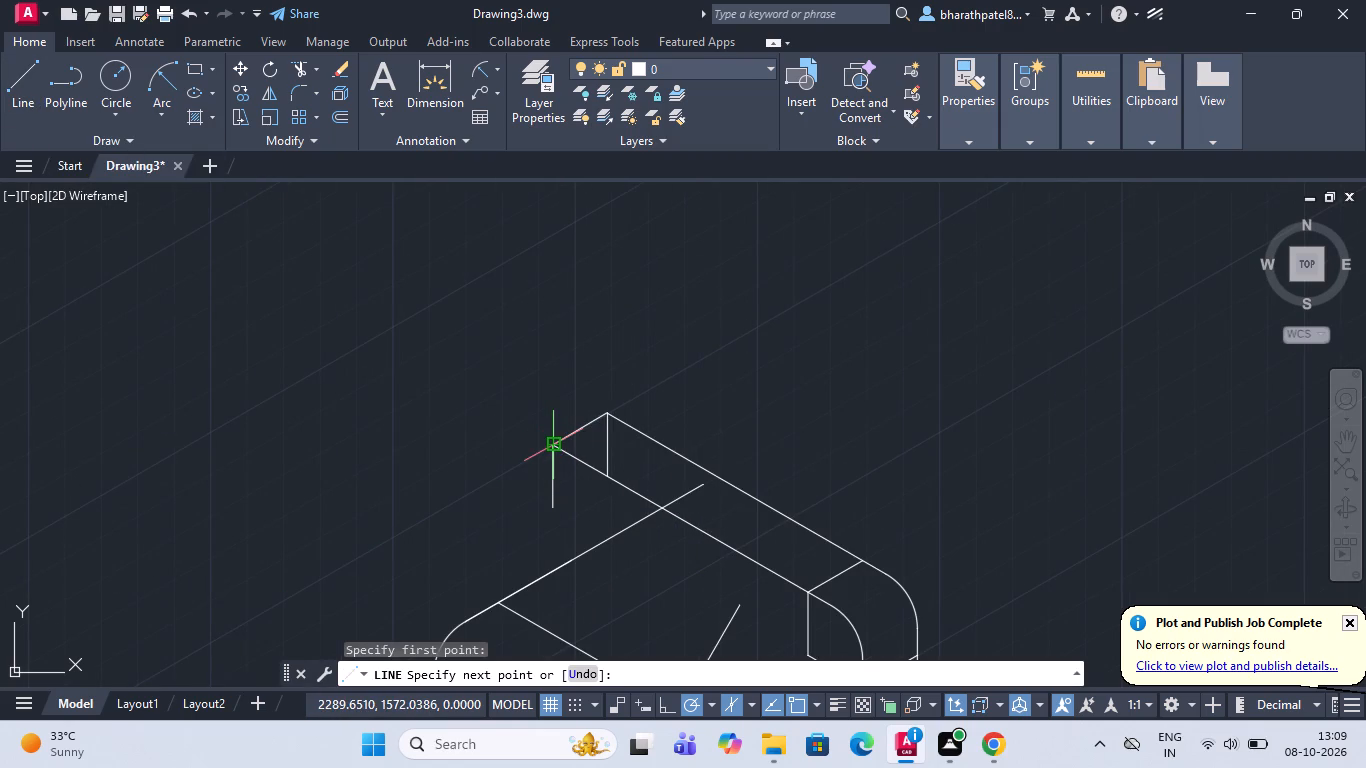
pyautogui.click(550, 442)
pyautogui.press('Escape')
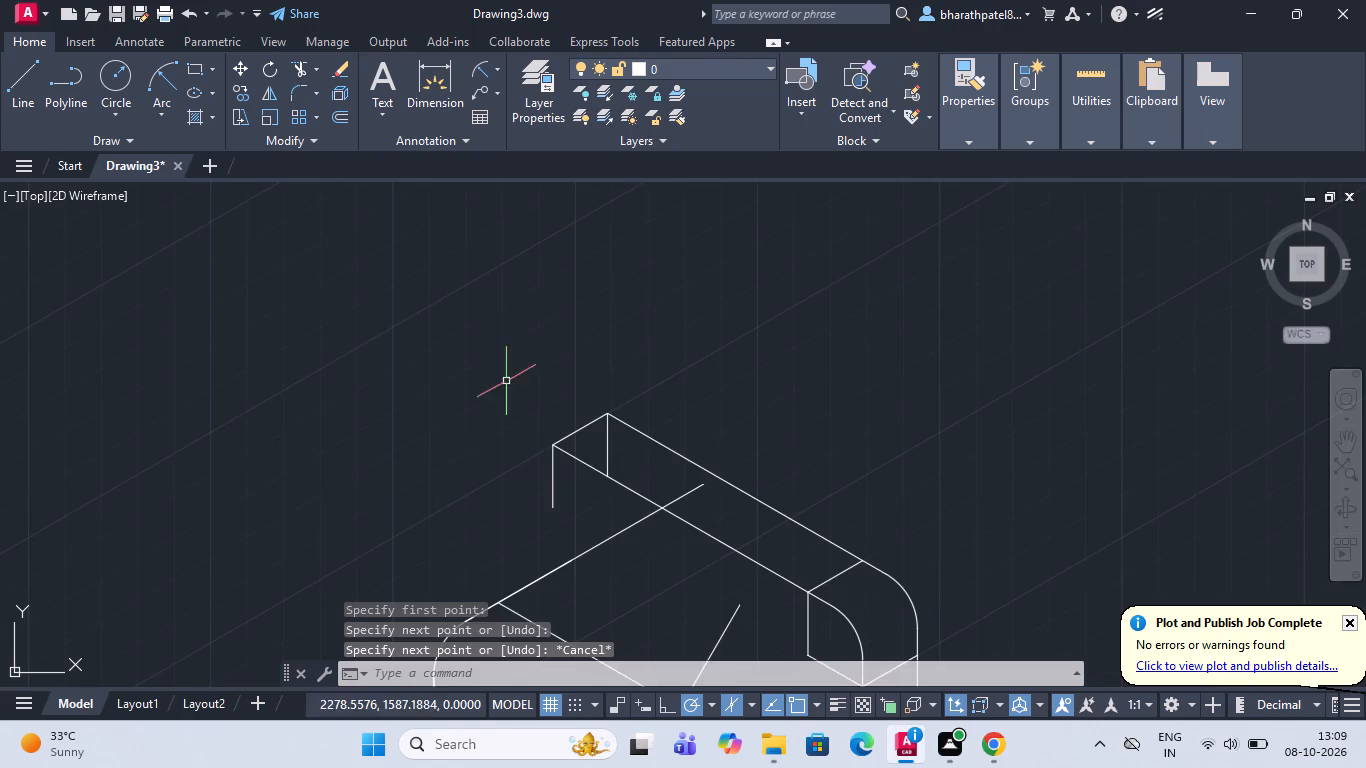
# Trim the end of the base's far 30° edge that overhangs past the inner 70-unit line.
pyautogui.scroll(-2, 509, 369)
pyautogui.scroll(-1, 639, 498)
pyautogui.scroll(2, 639, 498)
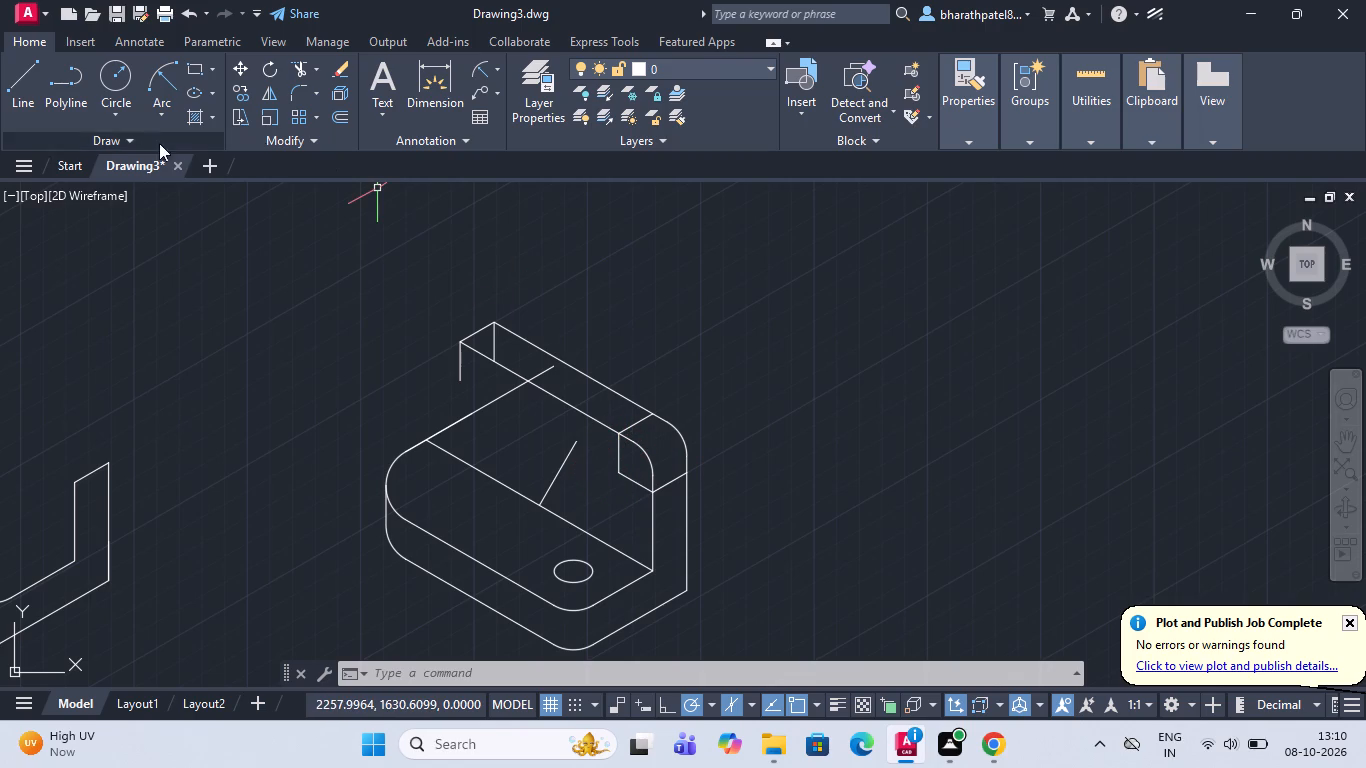
pyautogui.click(36, 82)
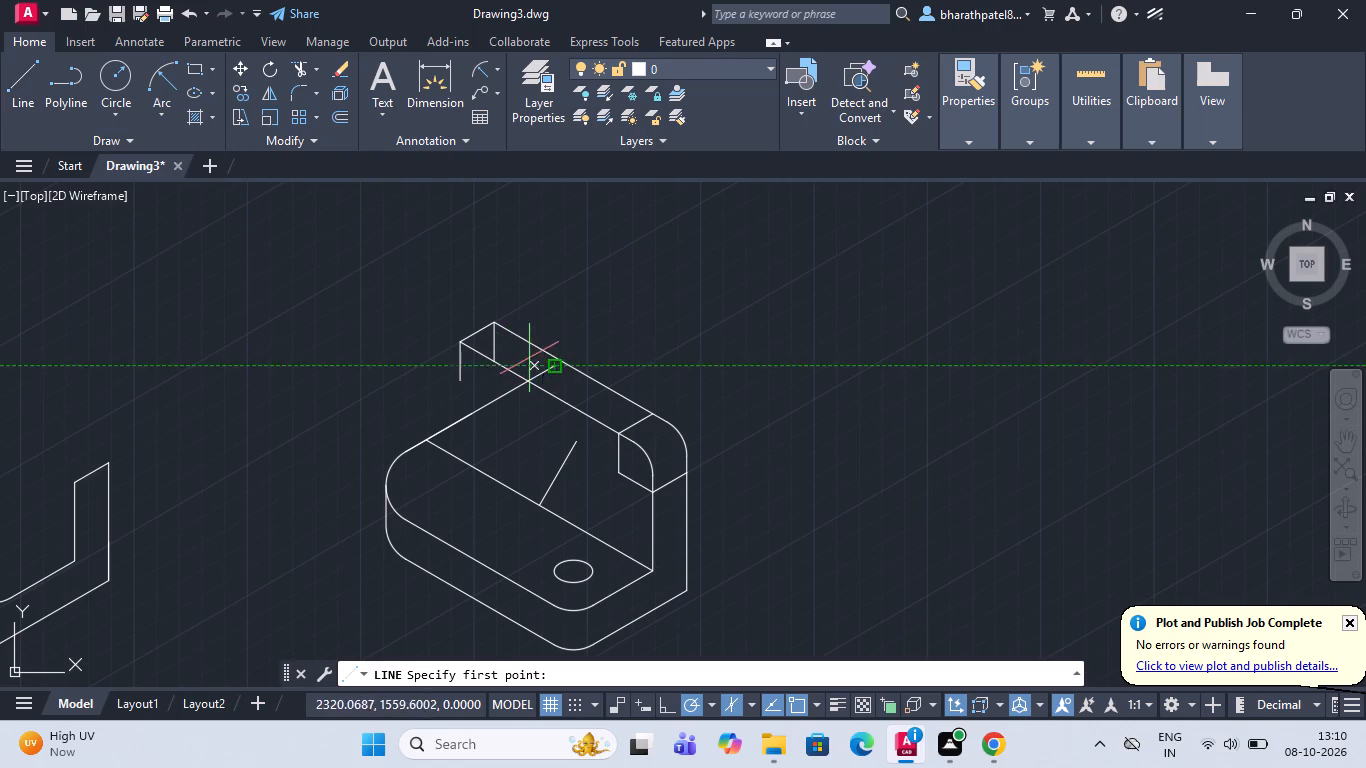
pyautogui.press('Escape')
pyautogui.click(302, 60)
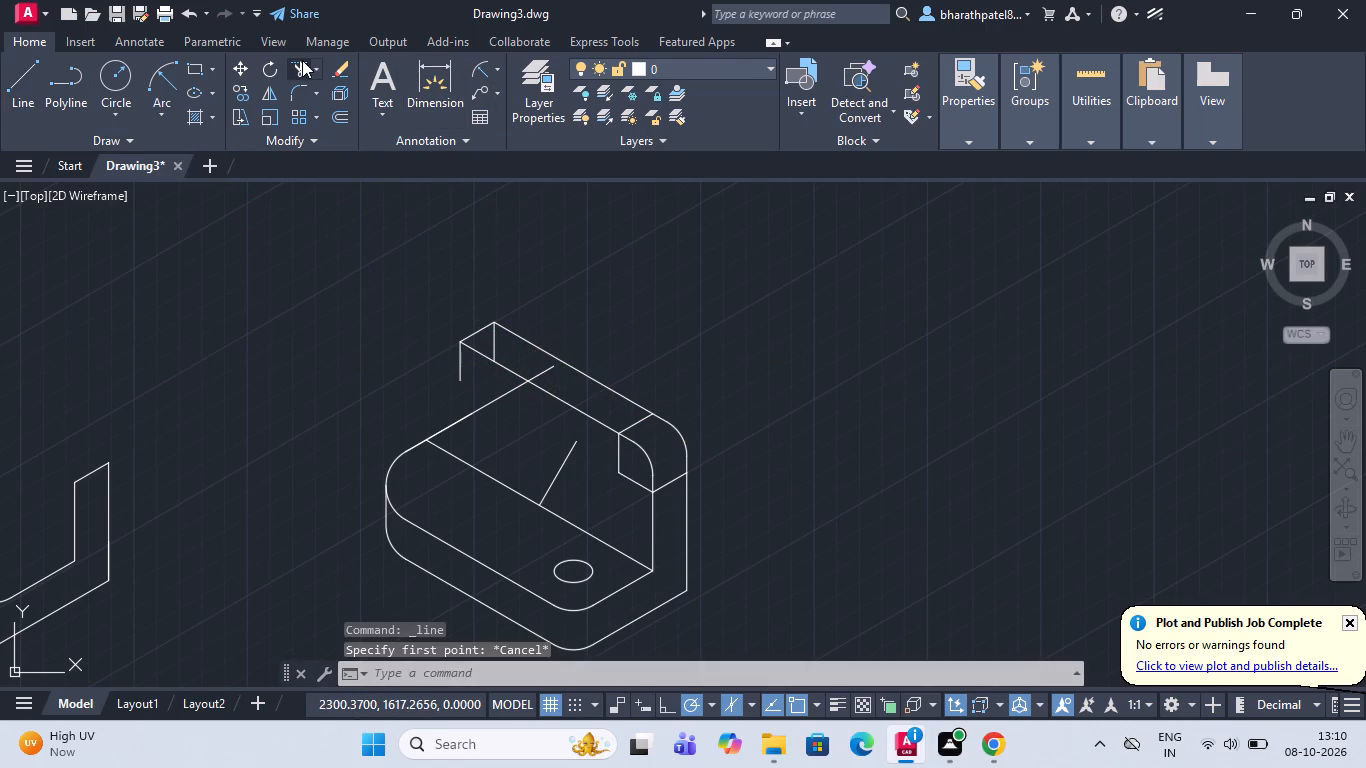
pyautogui.click(535, 376)
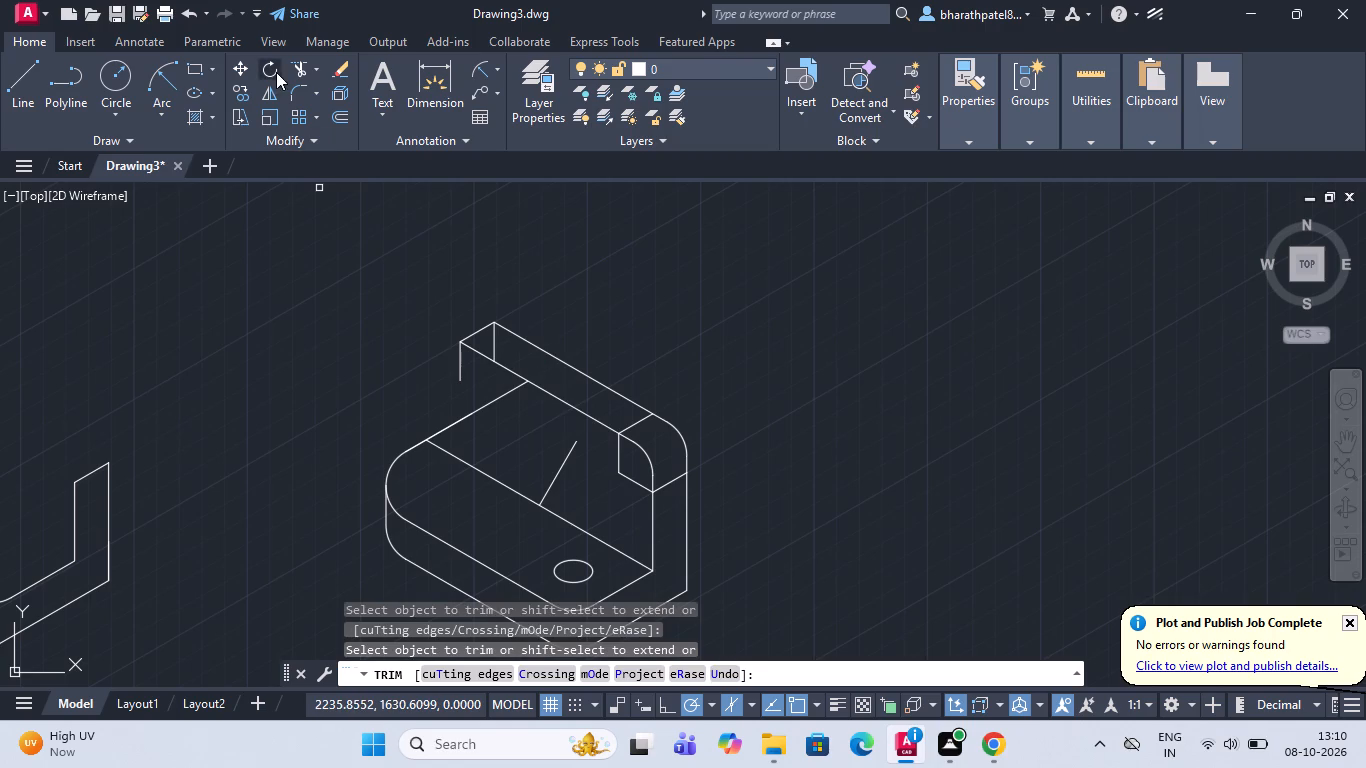
# Draw a 12-unit line at 330° from the midpoint of the outer 70-unit line, continuing 15 units at 210° to the inner one.
pyautogui.click(30, 89)
pyautogui.click(571, 373)
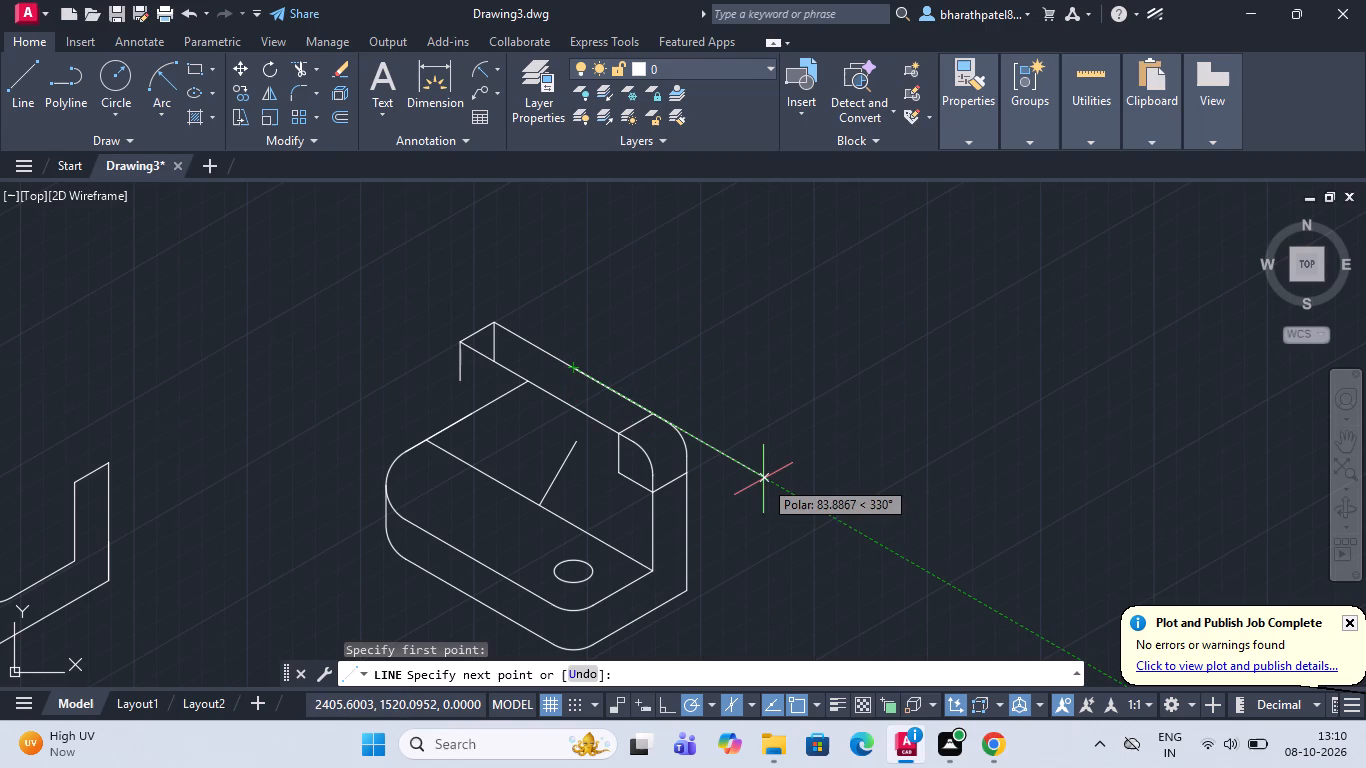
pyautogui.write('12')
pyautogui.press('Return')
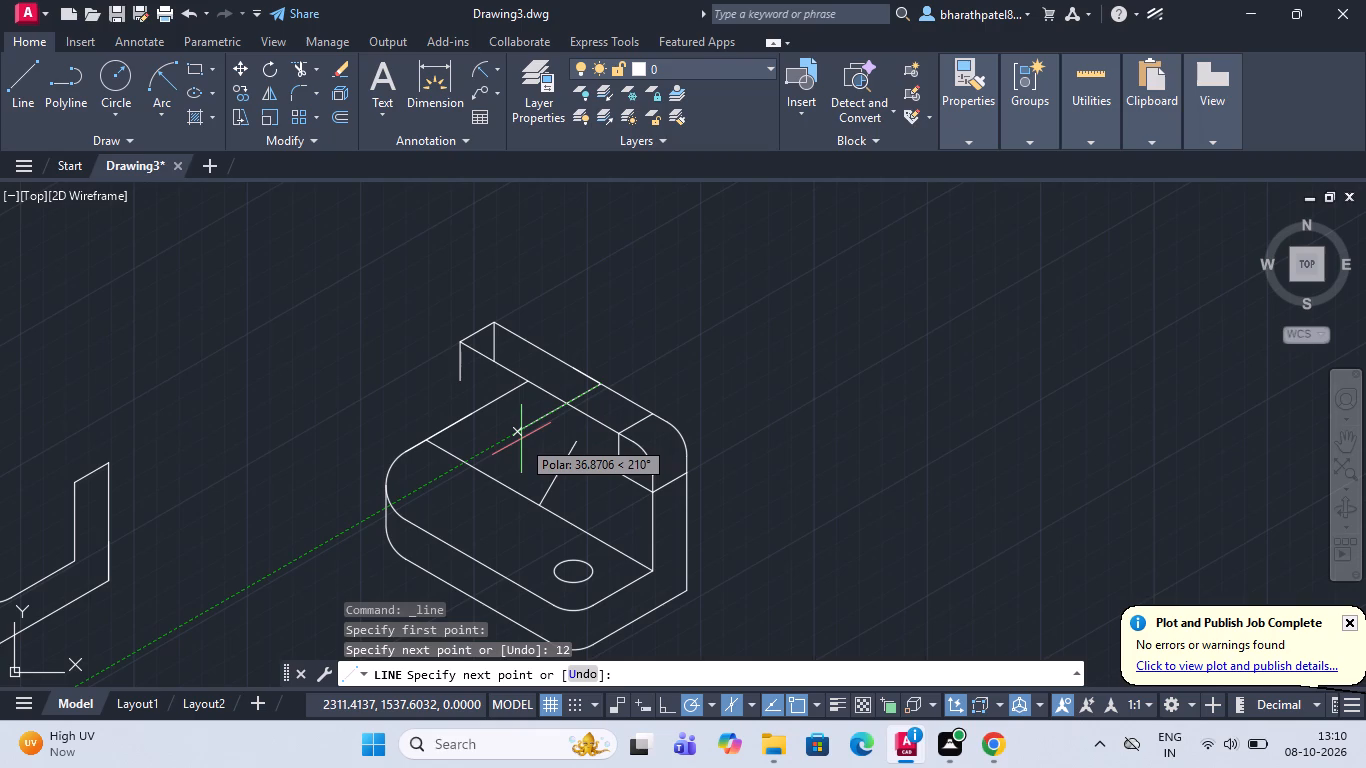
pyautogui.write('15')
pyautogui.press('Return')
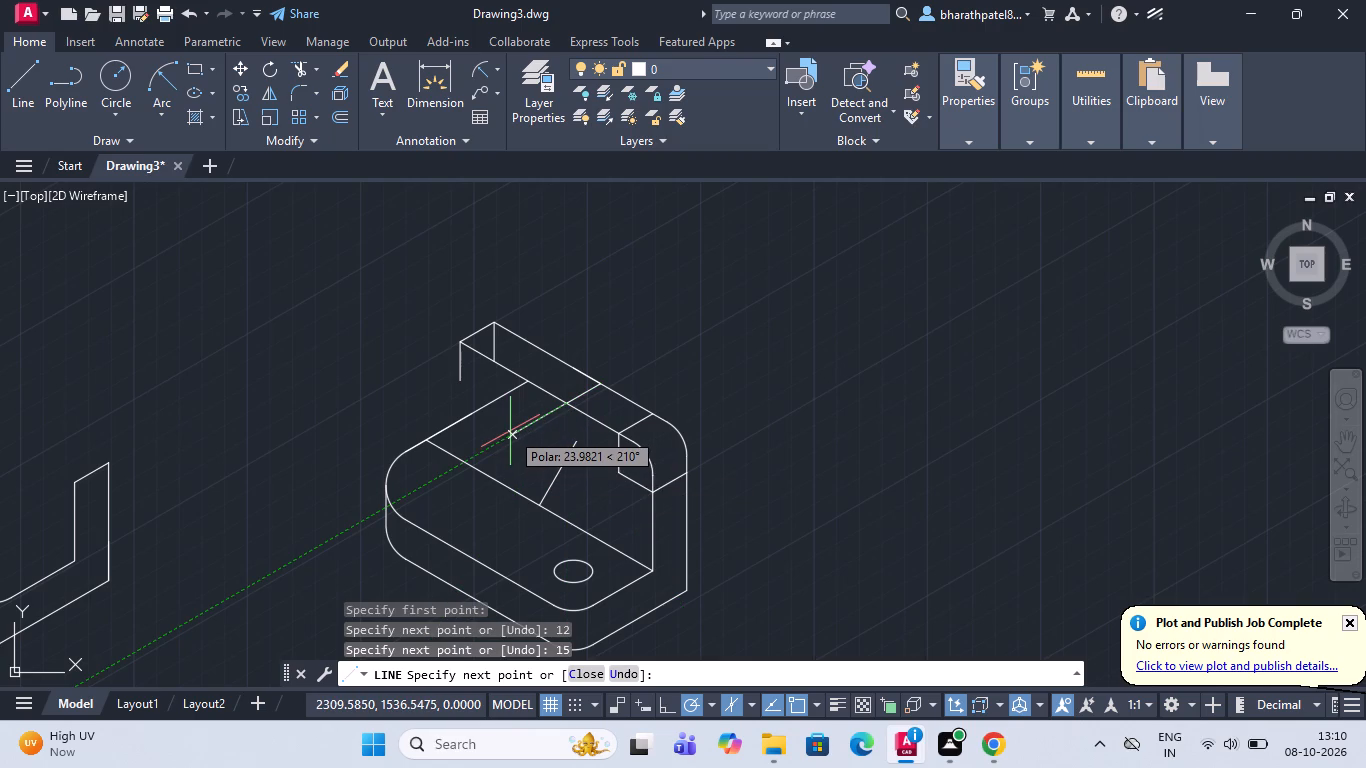
pyautogui.scroll(-2, 510, 431)
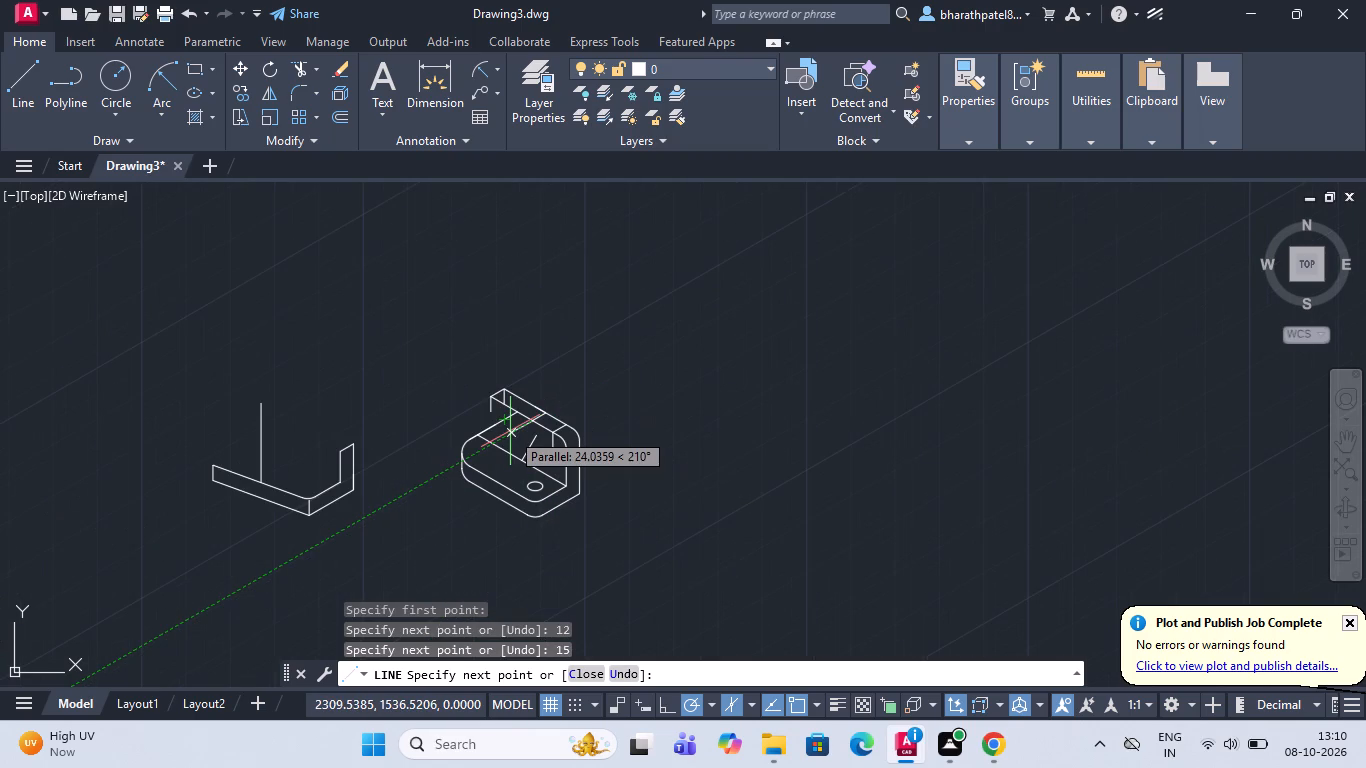
pyautogui.scroll(3, 510, 431)
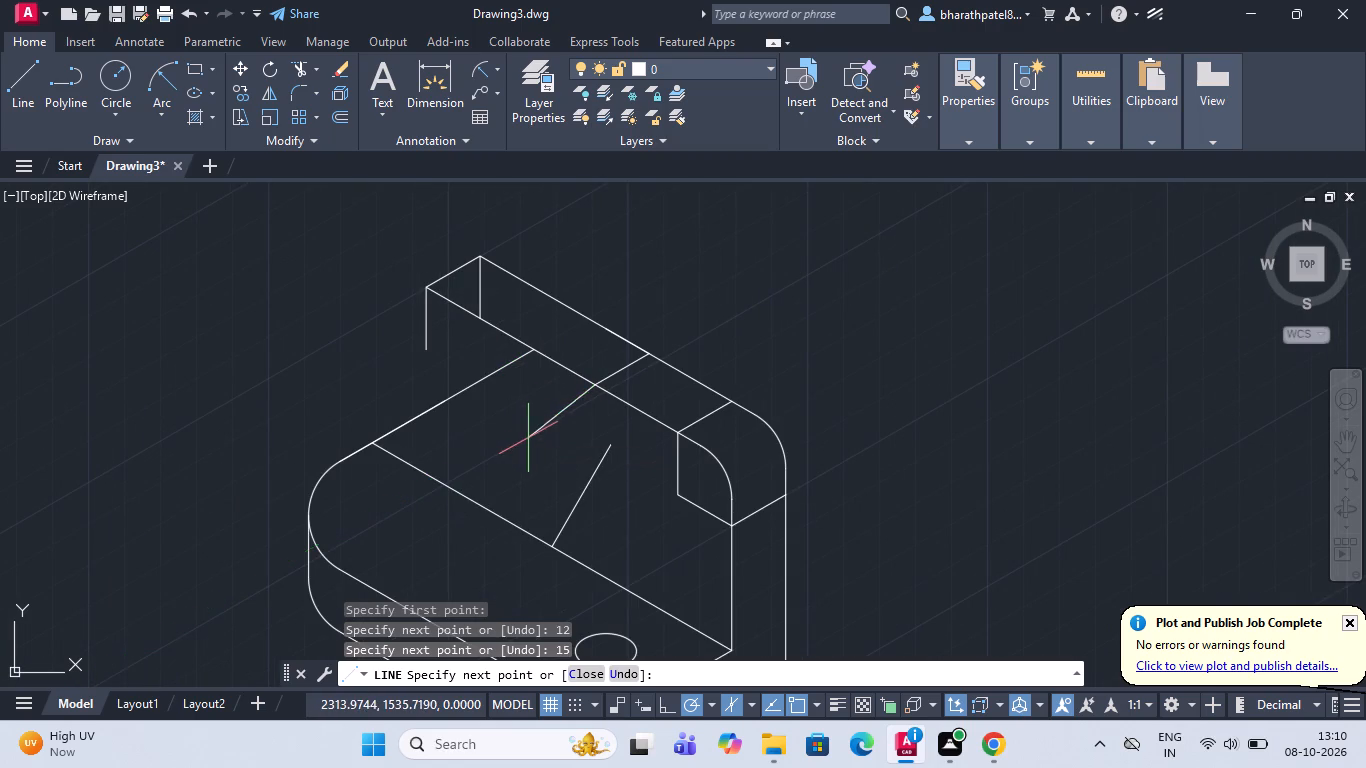
pyautogui.scroll(-2, 601, 342)
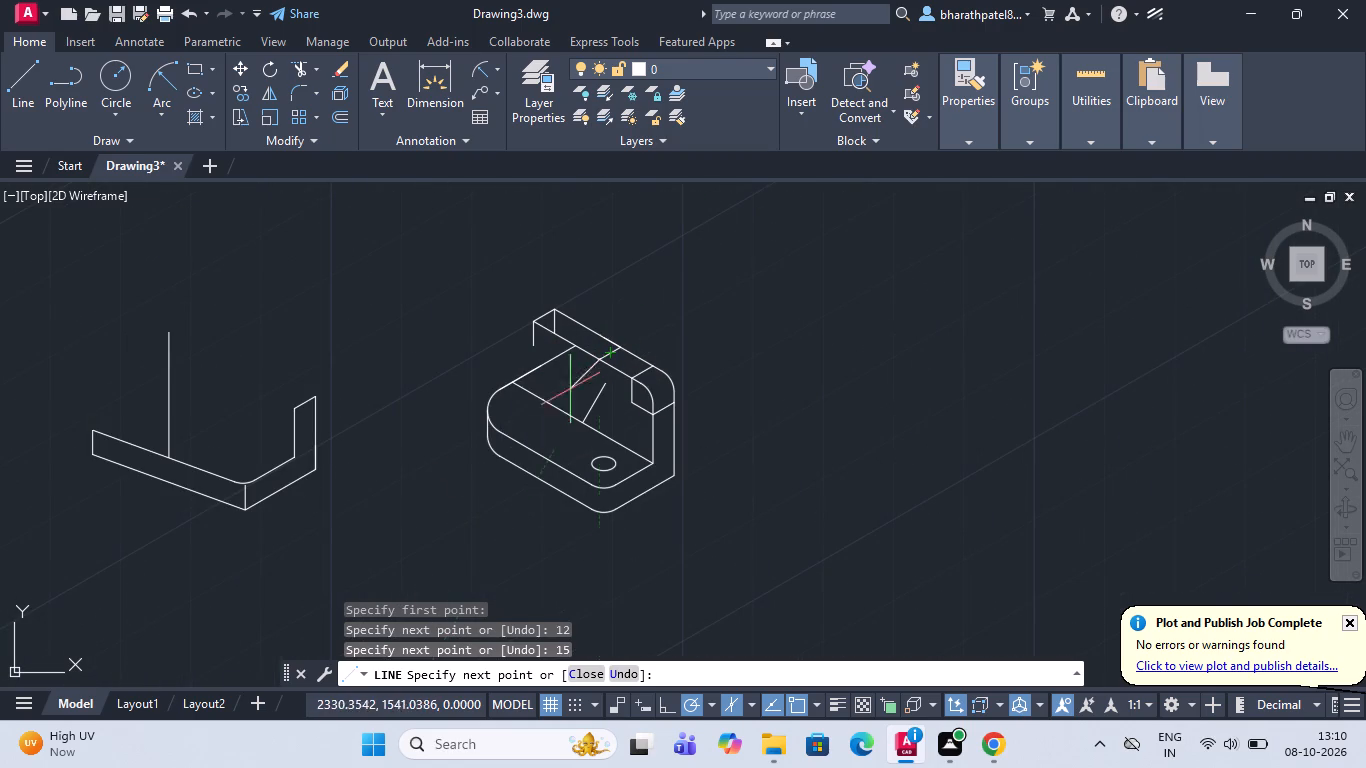
pyautogui.scroll(2, 578, 355)
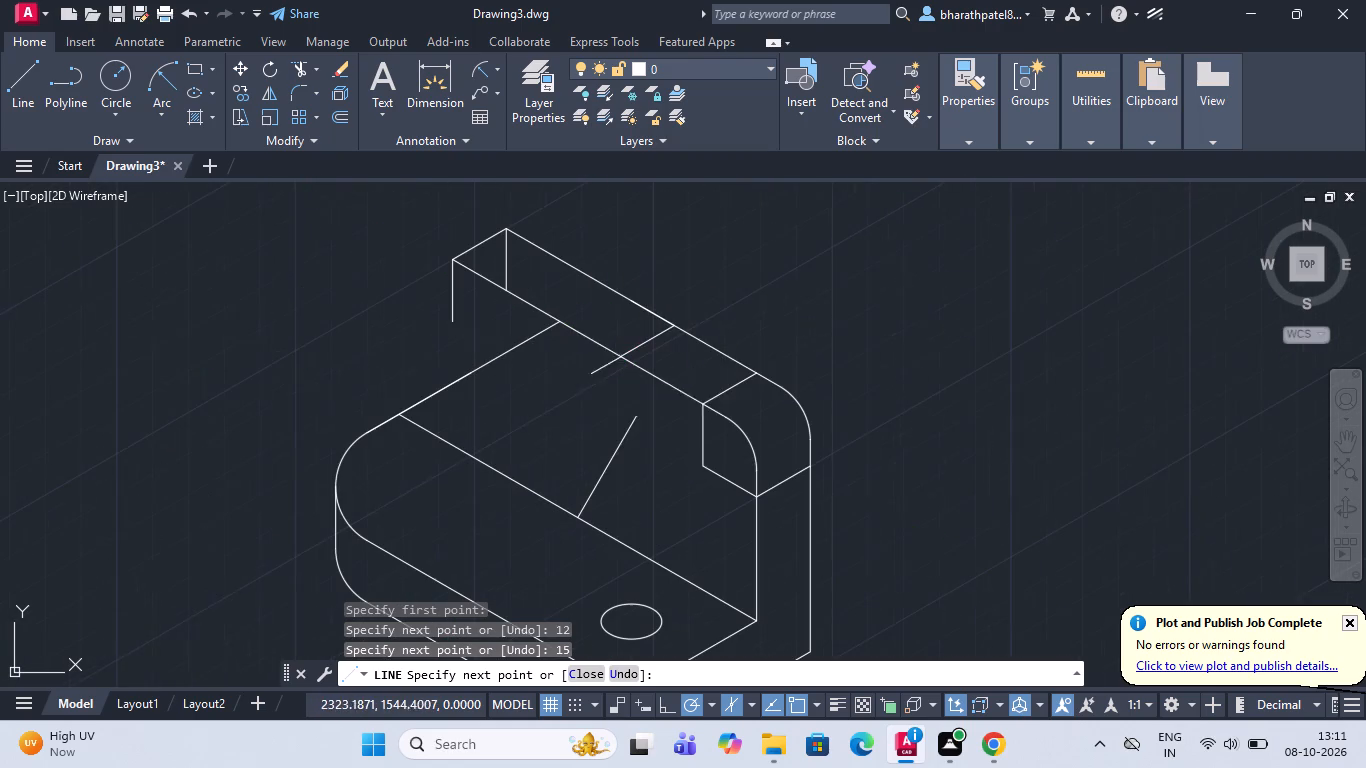
pyautogui.scroll(-2, 576, 417)
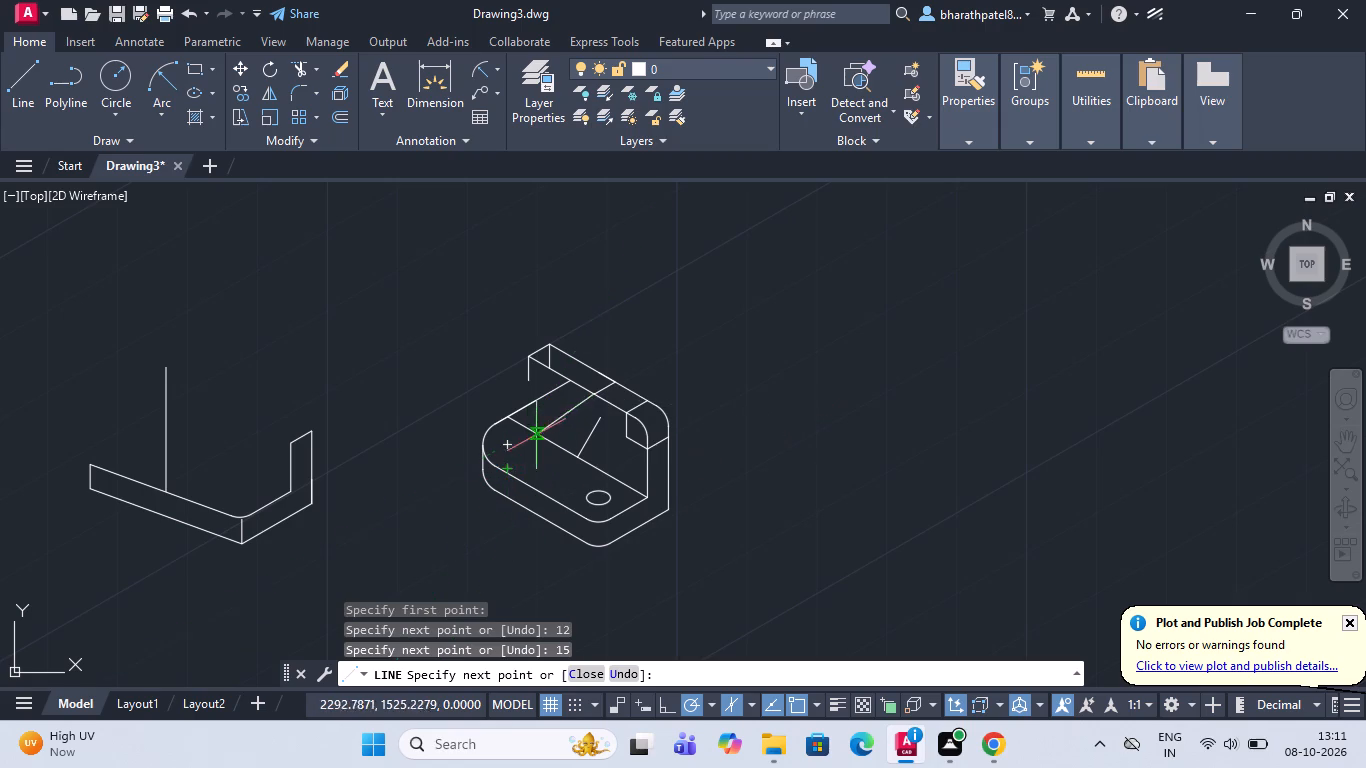
pyautogui.scroll(-3, 561, 410)
pyautogui.scroll(2, 565, 417)
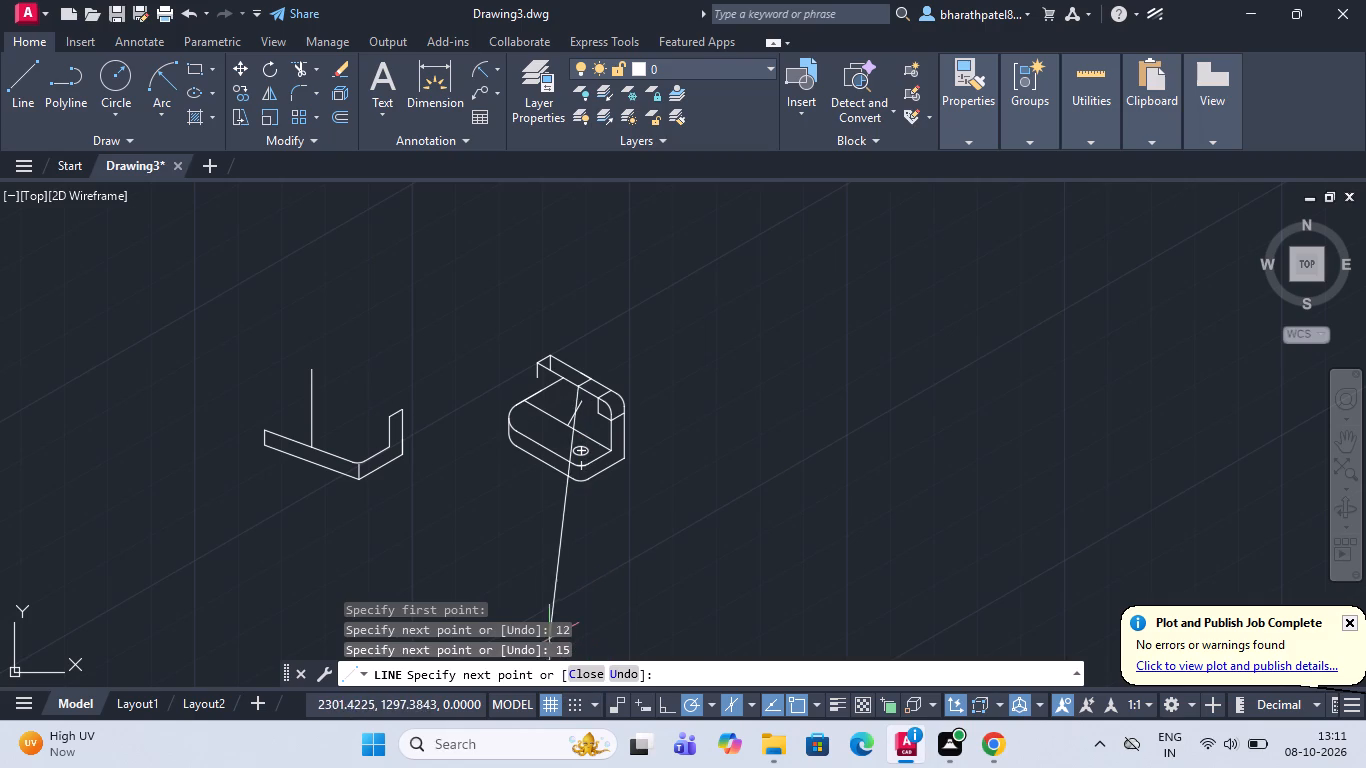
pyautogui.scroll(2, 561, 404)
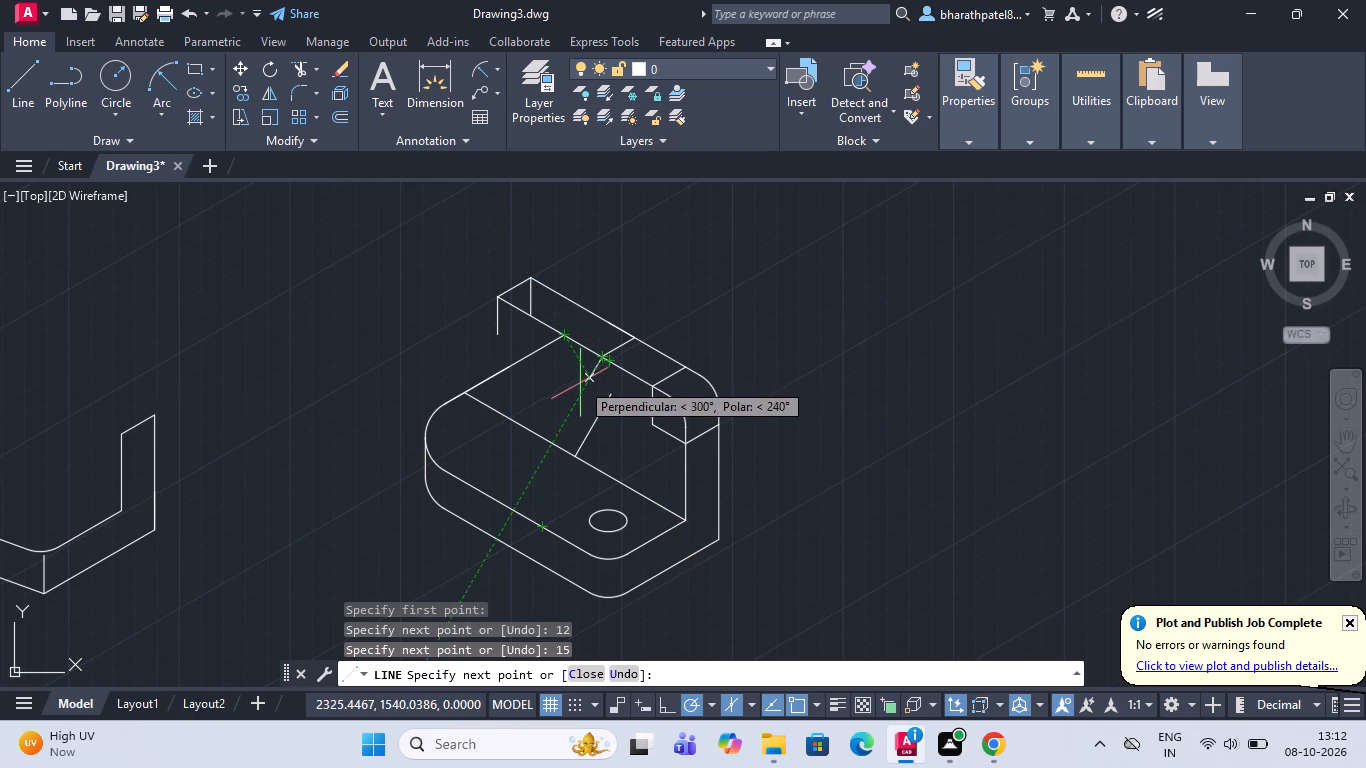
pyautogui.press('Escape')
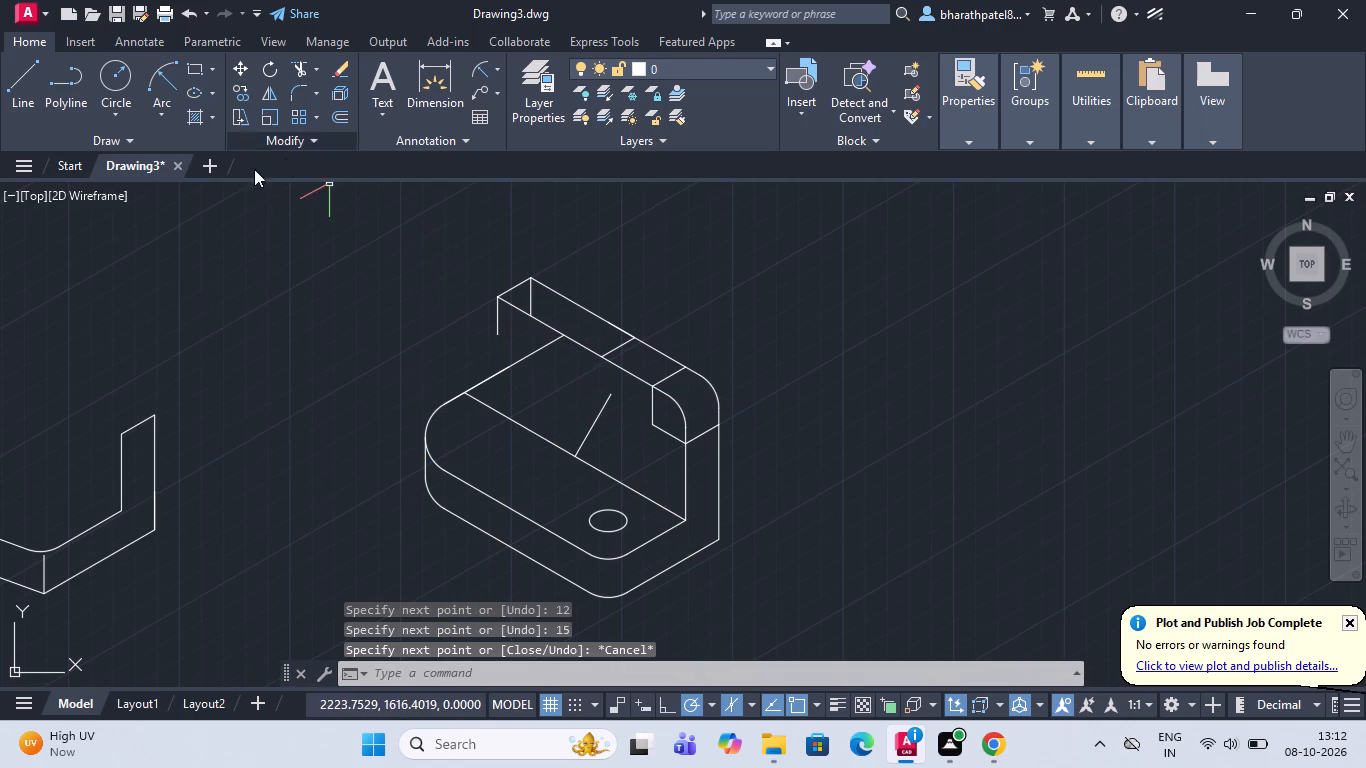
# Draw a 15-unit line at 210° from where the rib's short top line meets the upright's inner top edge.
pyautogui.click(18, 93)
pyautogui.scroll(3, 593, 376)
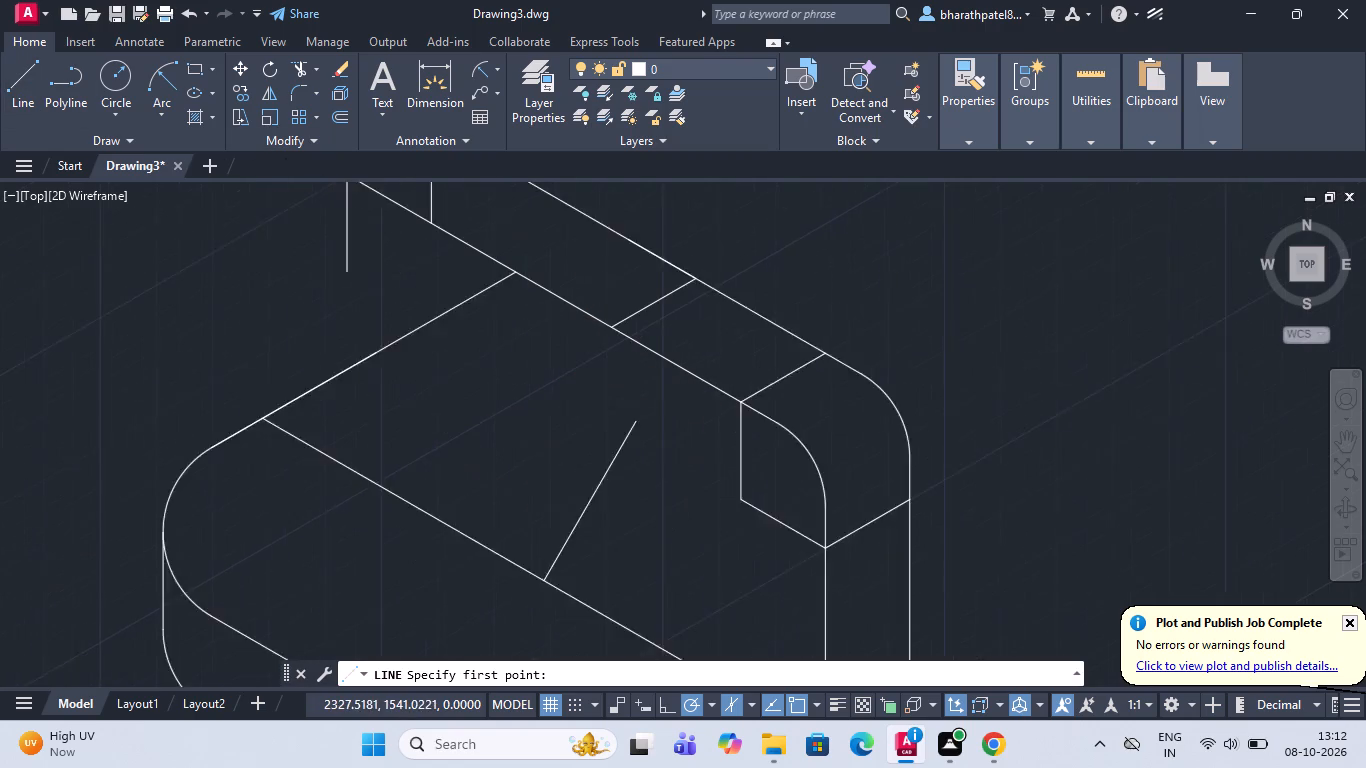
pyautogui.click(625, 301)
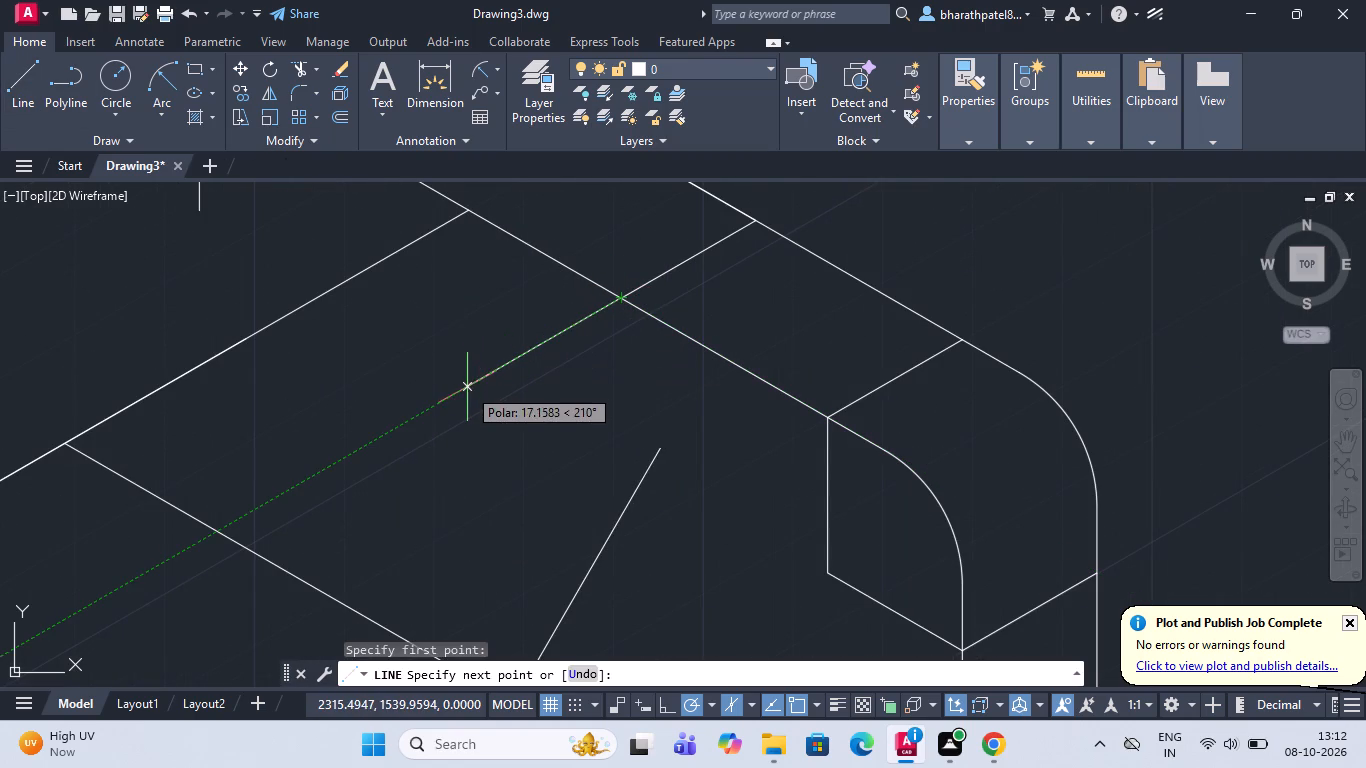
pyautogui.write('15')
pyautogui.press('Return')
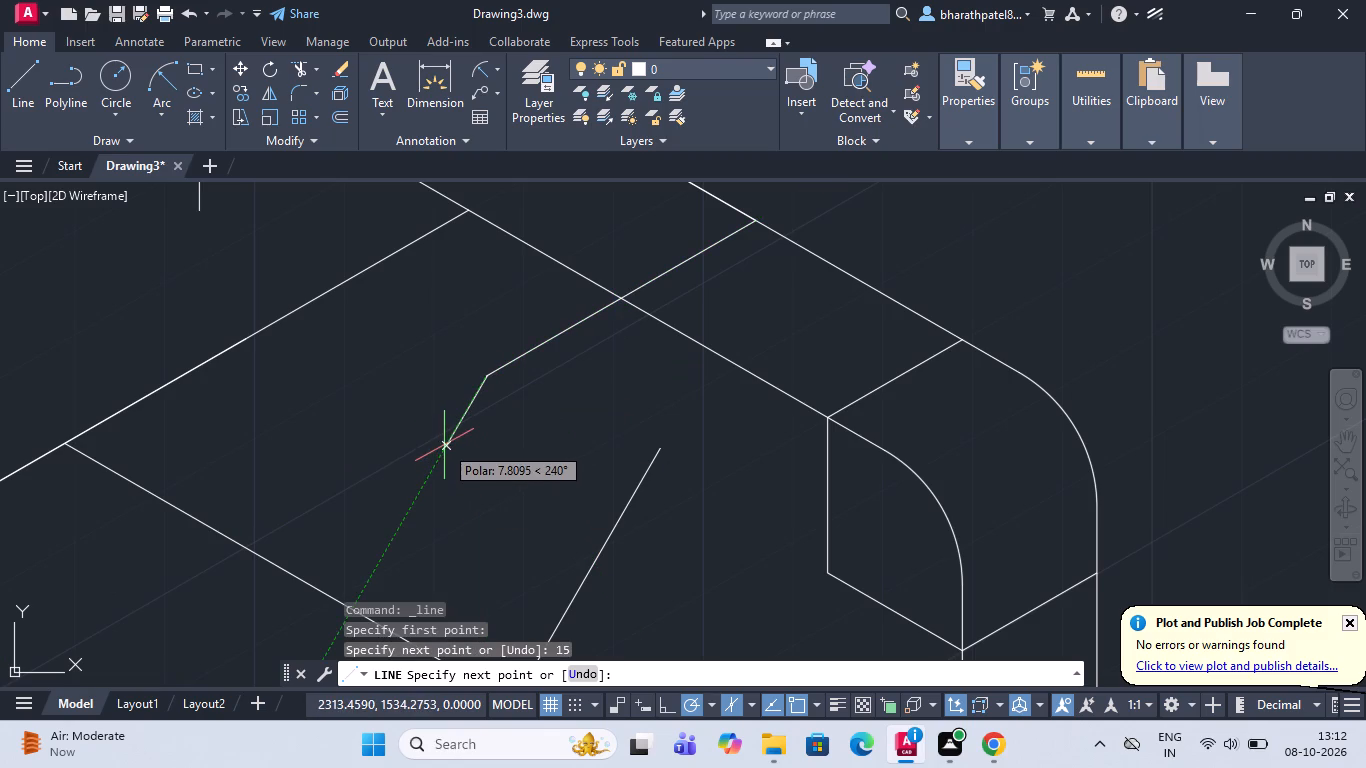
pyautogui.scroll(-1, 441, 440)
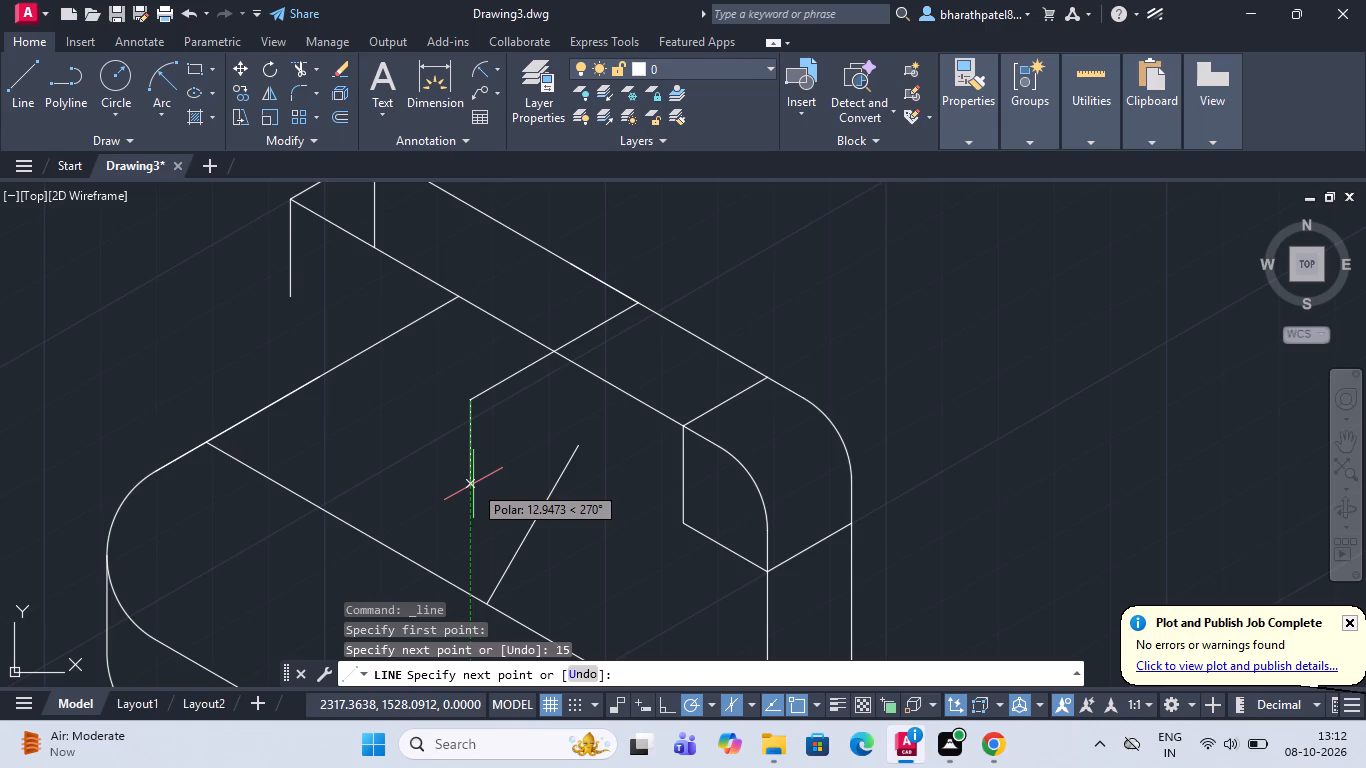
pyautogui.scroll(-2, 473, 465)
pyautogui.scroll(3, 472, 465)
pyautogui.scroll(-2, 472, 465)
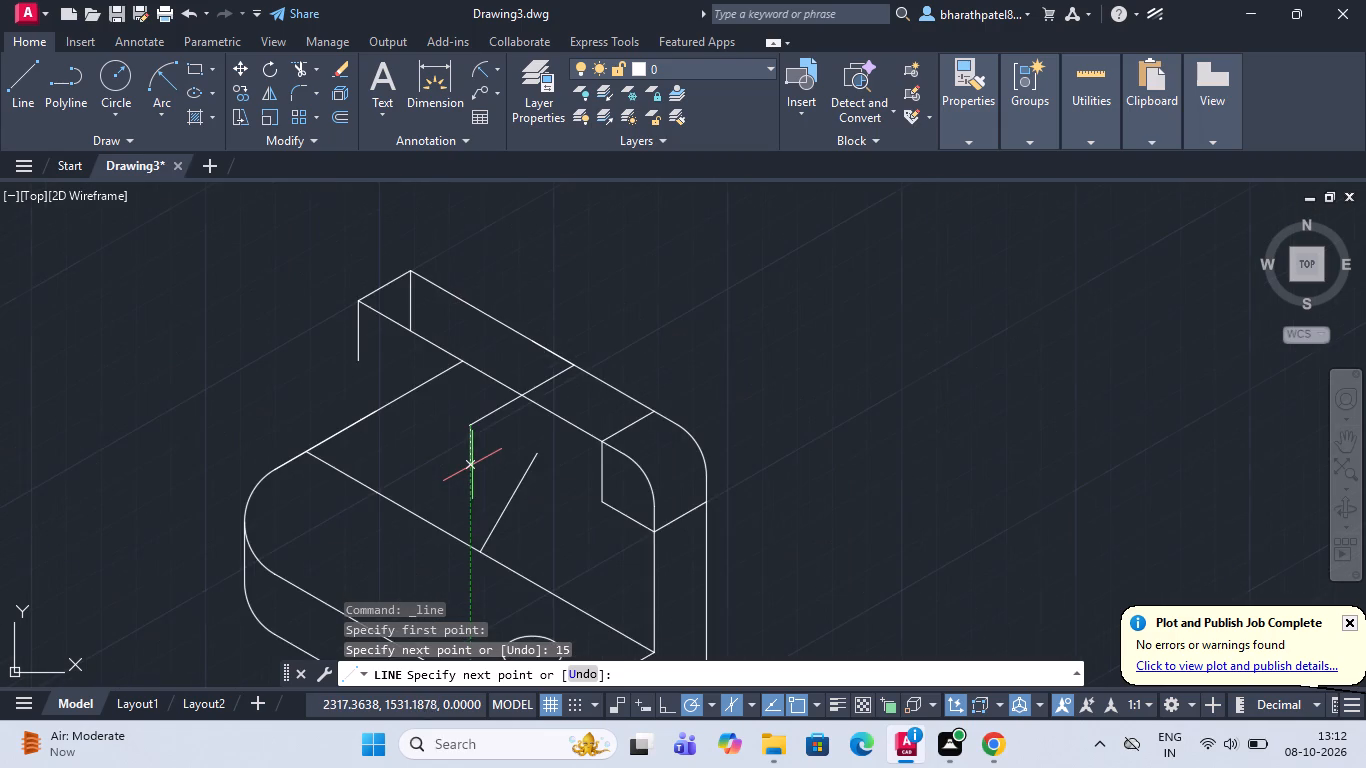
pyautogui.scroll(-2, 472, 465)
pyautogui.scroll(2, 468, 521)
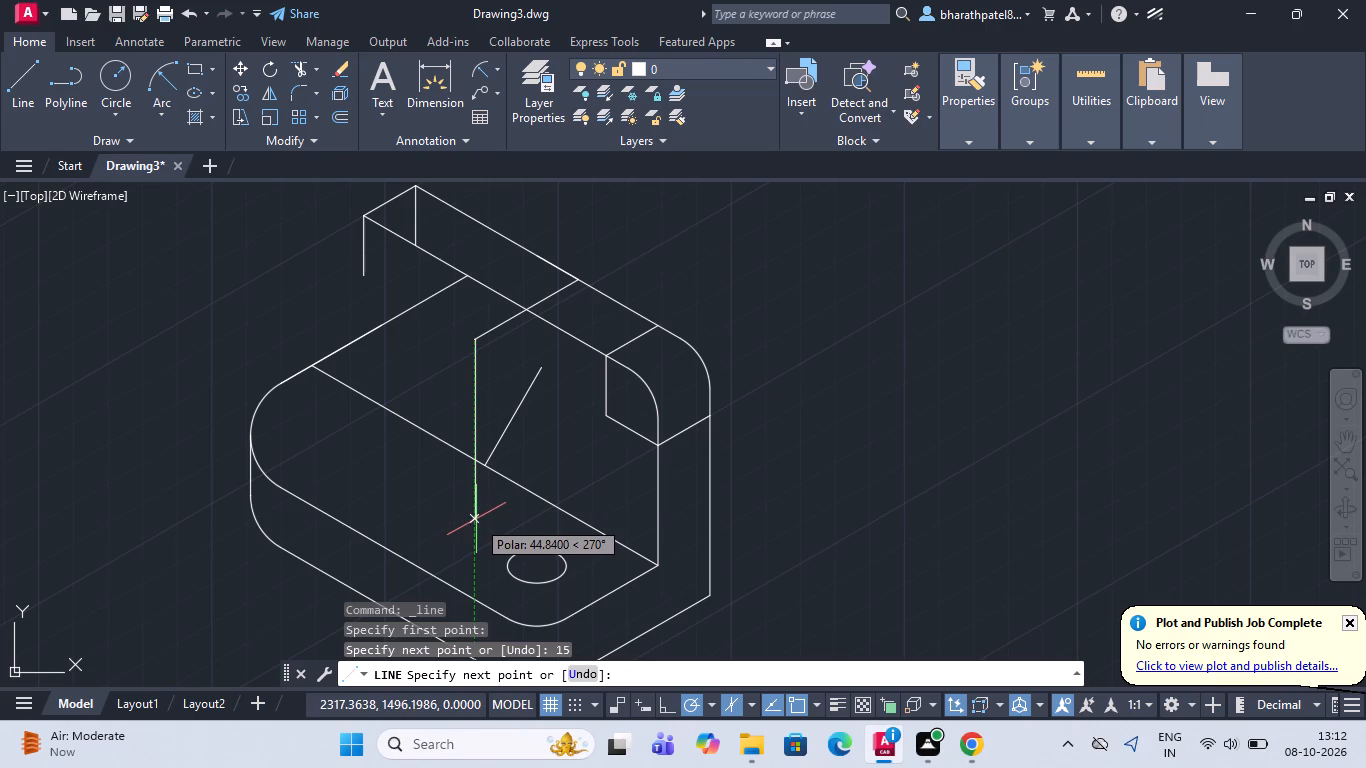
pyautogui.press('Escape')
pyautogui.press('Escape')
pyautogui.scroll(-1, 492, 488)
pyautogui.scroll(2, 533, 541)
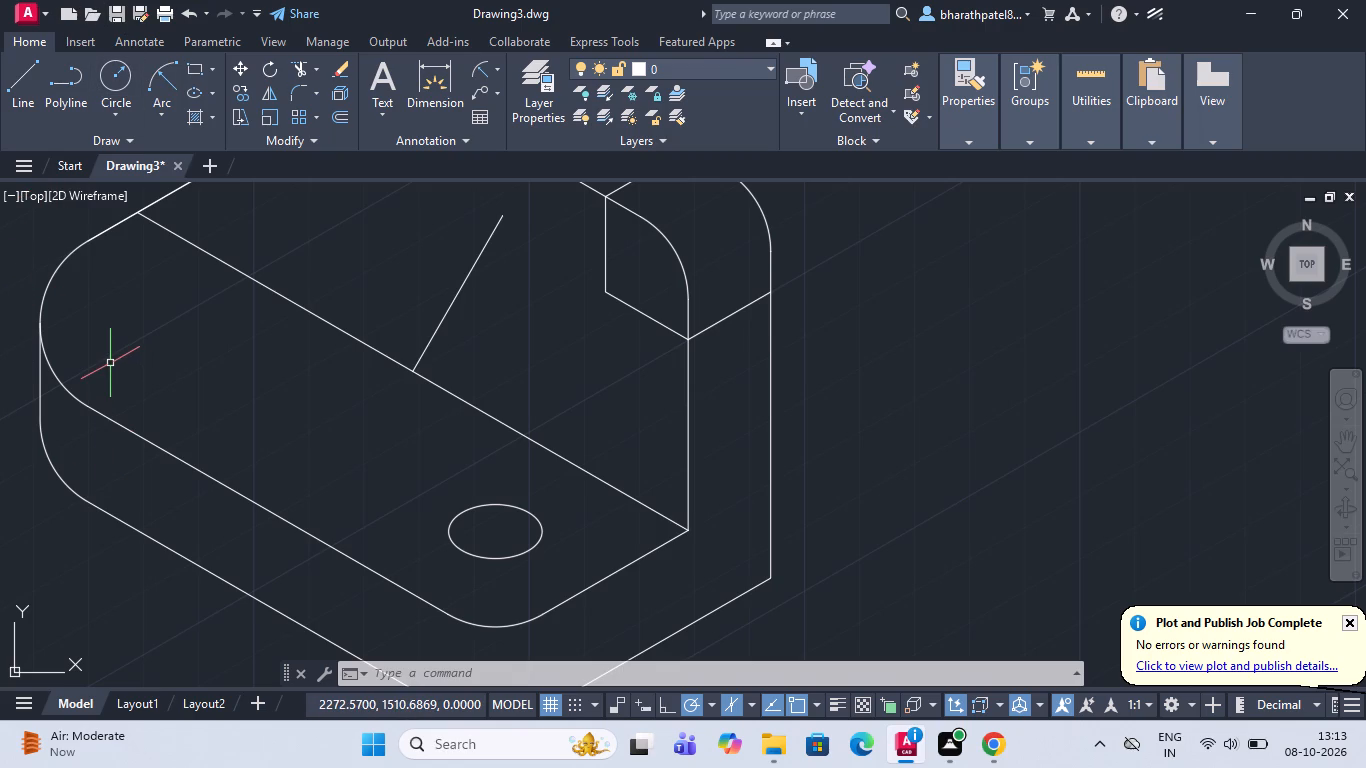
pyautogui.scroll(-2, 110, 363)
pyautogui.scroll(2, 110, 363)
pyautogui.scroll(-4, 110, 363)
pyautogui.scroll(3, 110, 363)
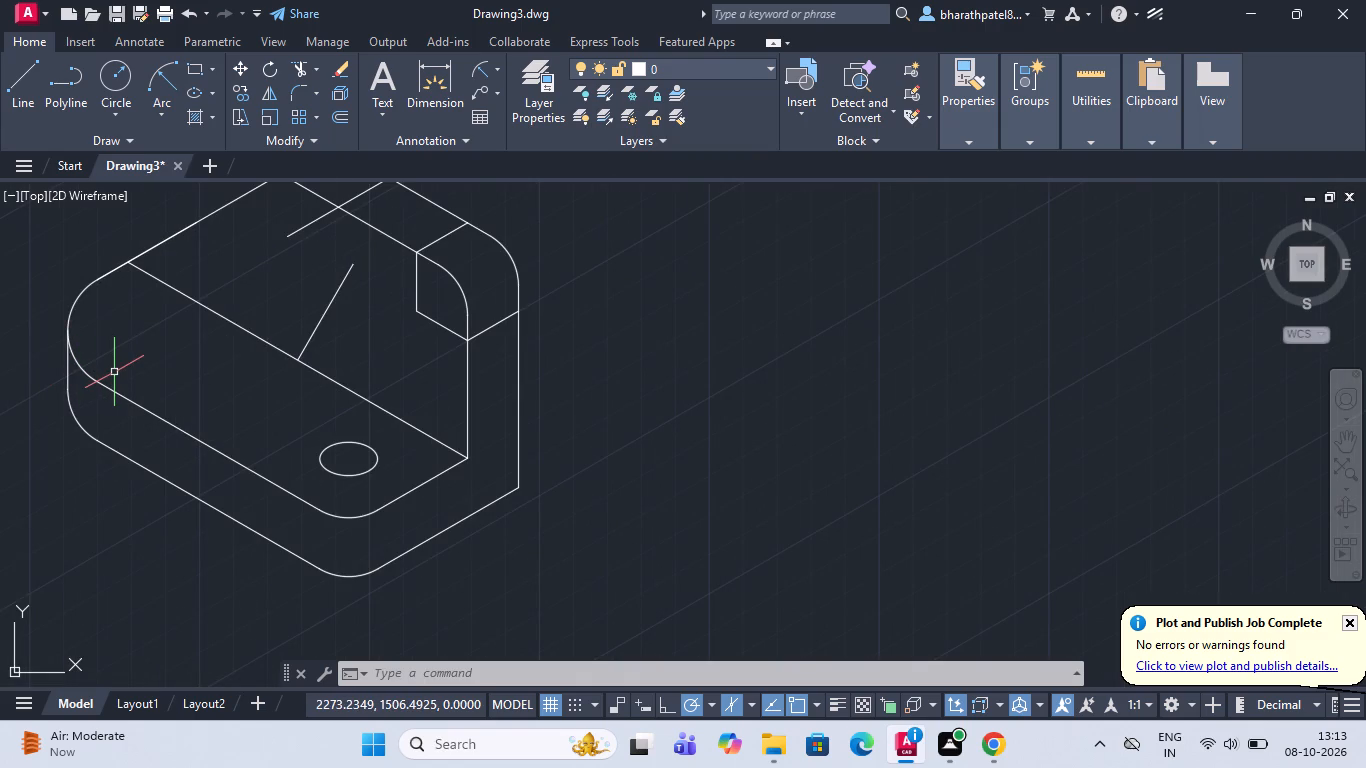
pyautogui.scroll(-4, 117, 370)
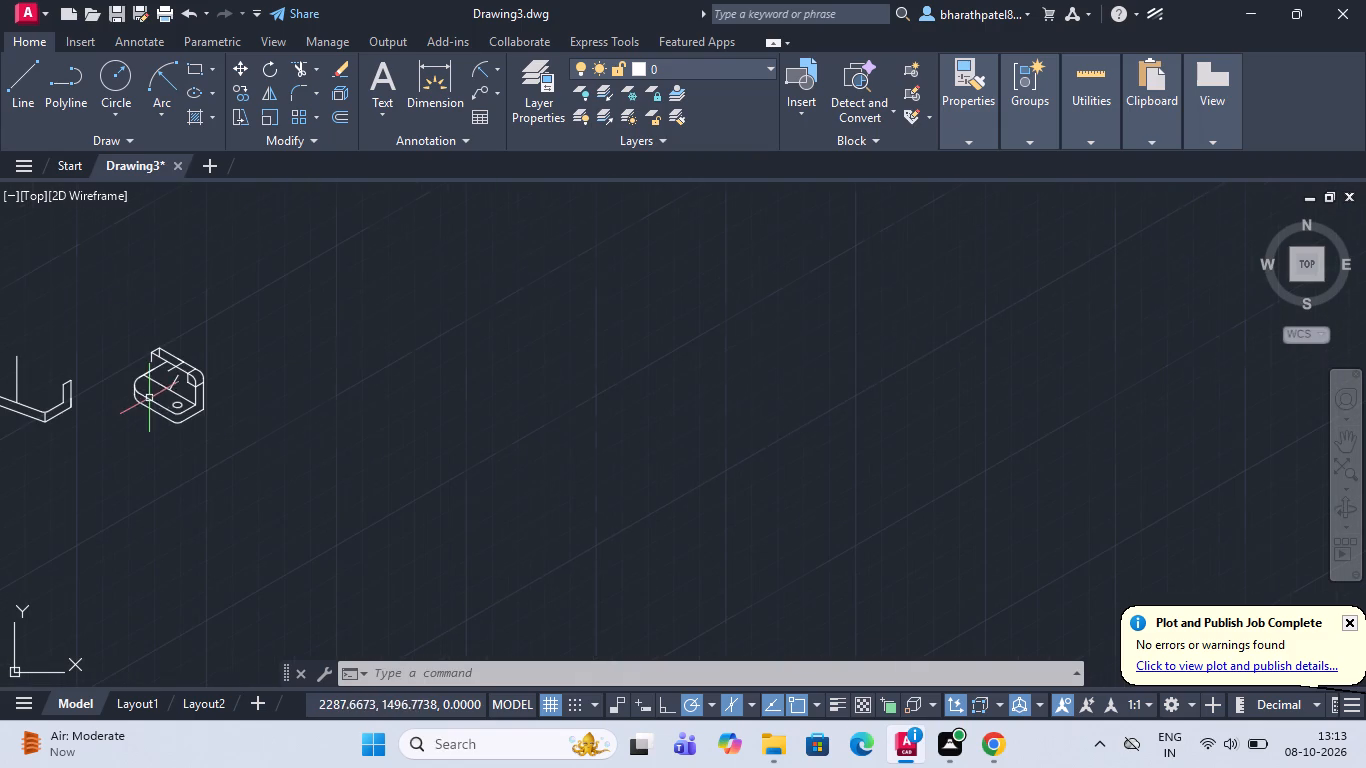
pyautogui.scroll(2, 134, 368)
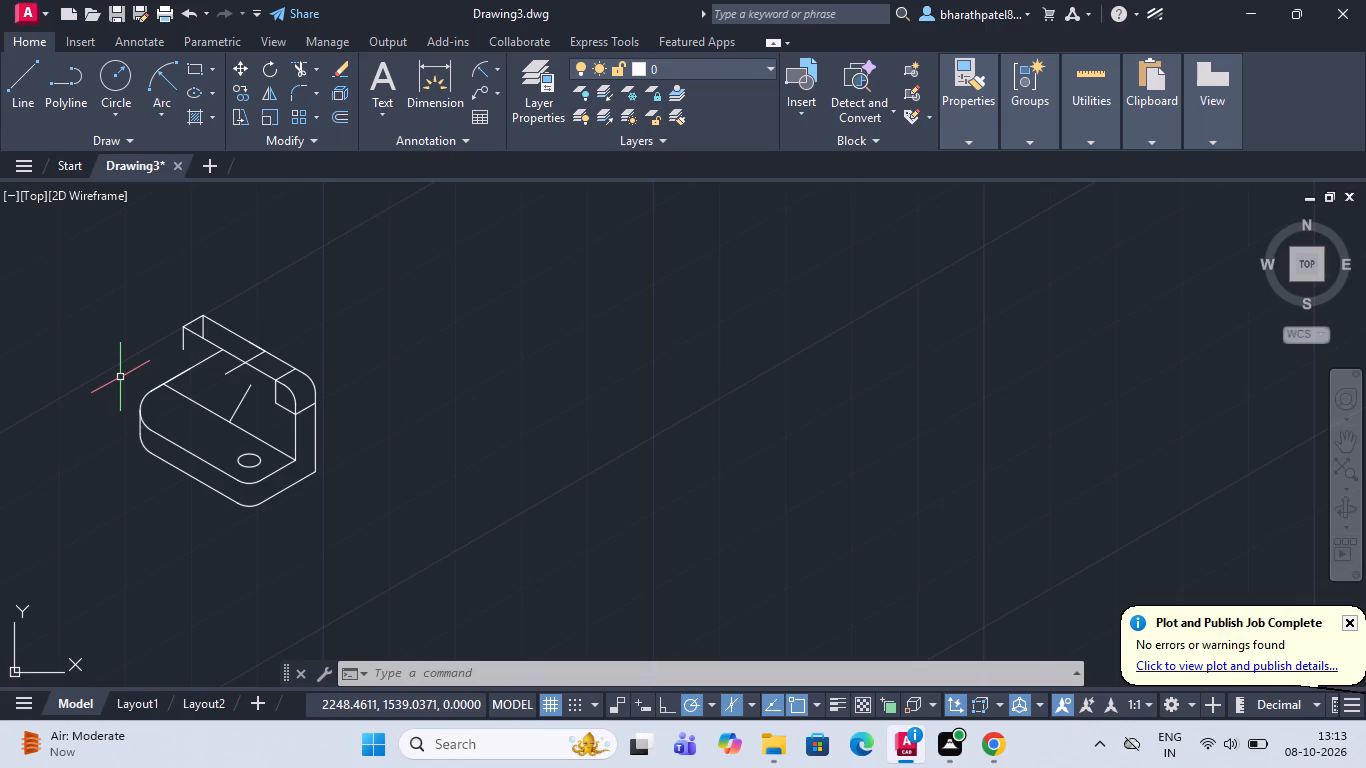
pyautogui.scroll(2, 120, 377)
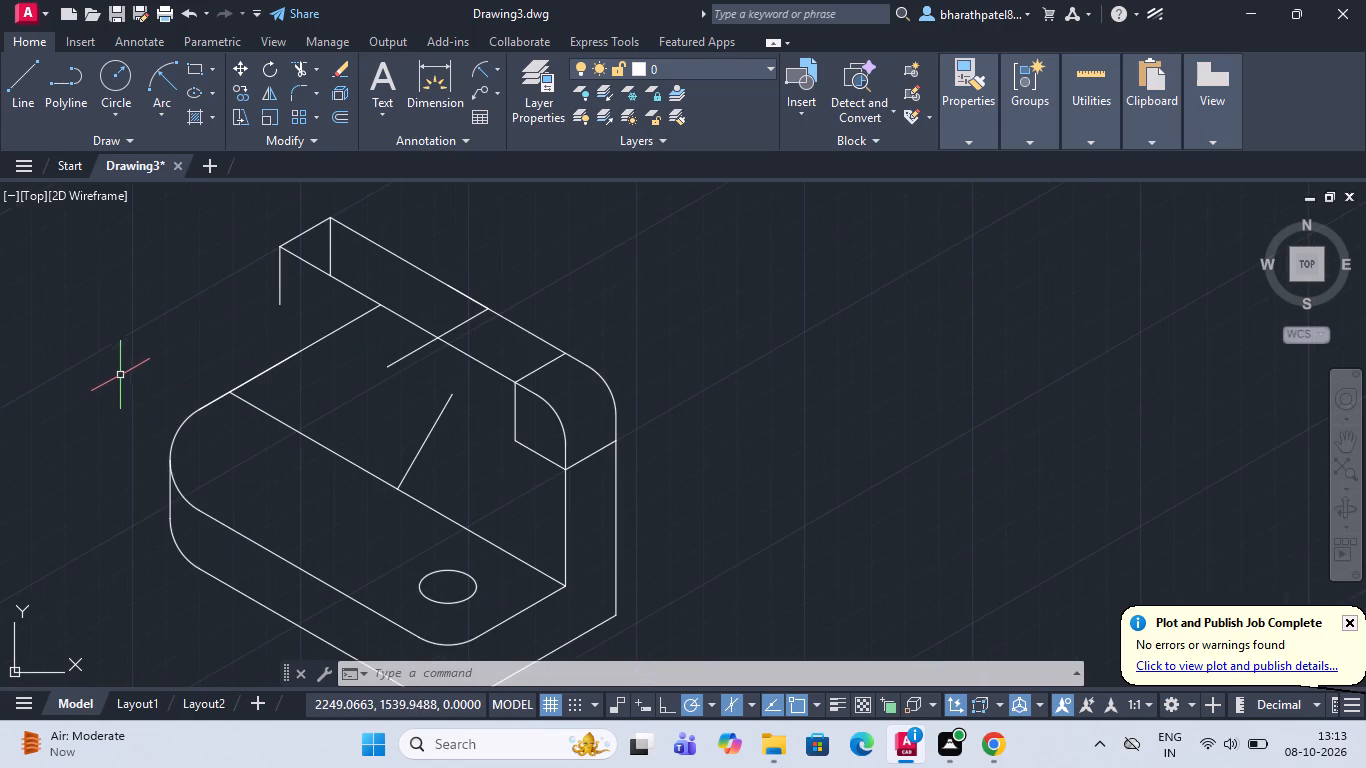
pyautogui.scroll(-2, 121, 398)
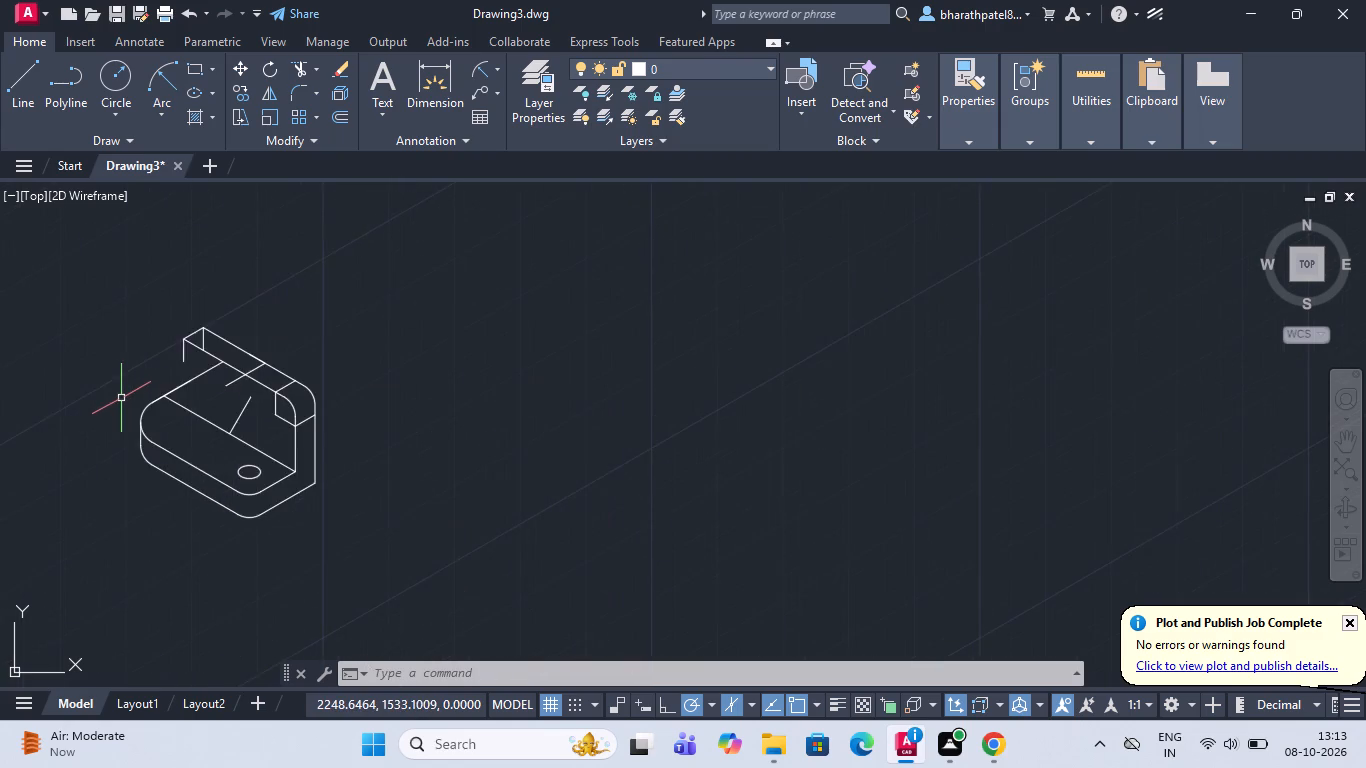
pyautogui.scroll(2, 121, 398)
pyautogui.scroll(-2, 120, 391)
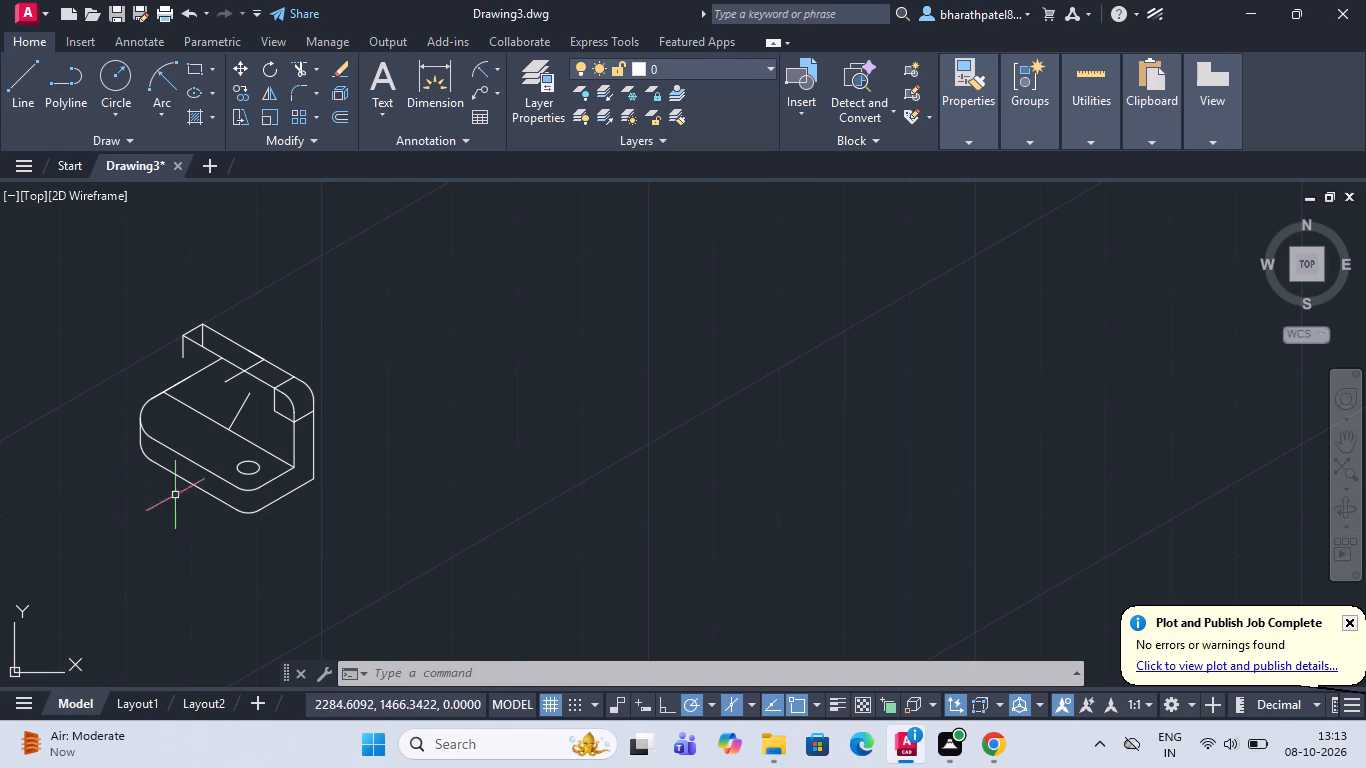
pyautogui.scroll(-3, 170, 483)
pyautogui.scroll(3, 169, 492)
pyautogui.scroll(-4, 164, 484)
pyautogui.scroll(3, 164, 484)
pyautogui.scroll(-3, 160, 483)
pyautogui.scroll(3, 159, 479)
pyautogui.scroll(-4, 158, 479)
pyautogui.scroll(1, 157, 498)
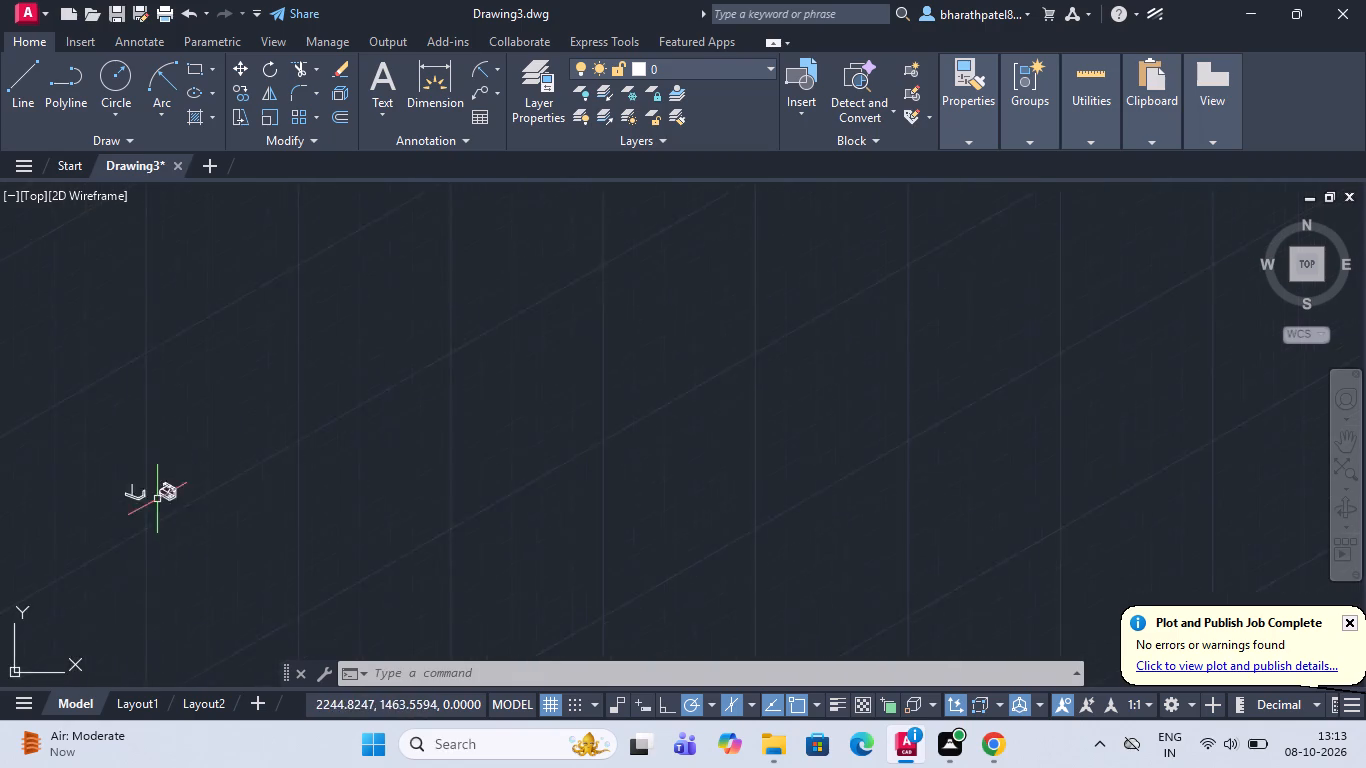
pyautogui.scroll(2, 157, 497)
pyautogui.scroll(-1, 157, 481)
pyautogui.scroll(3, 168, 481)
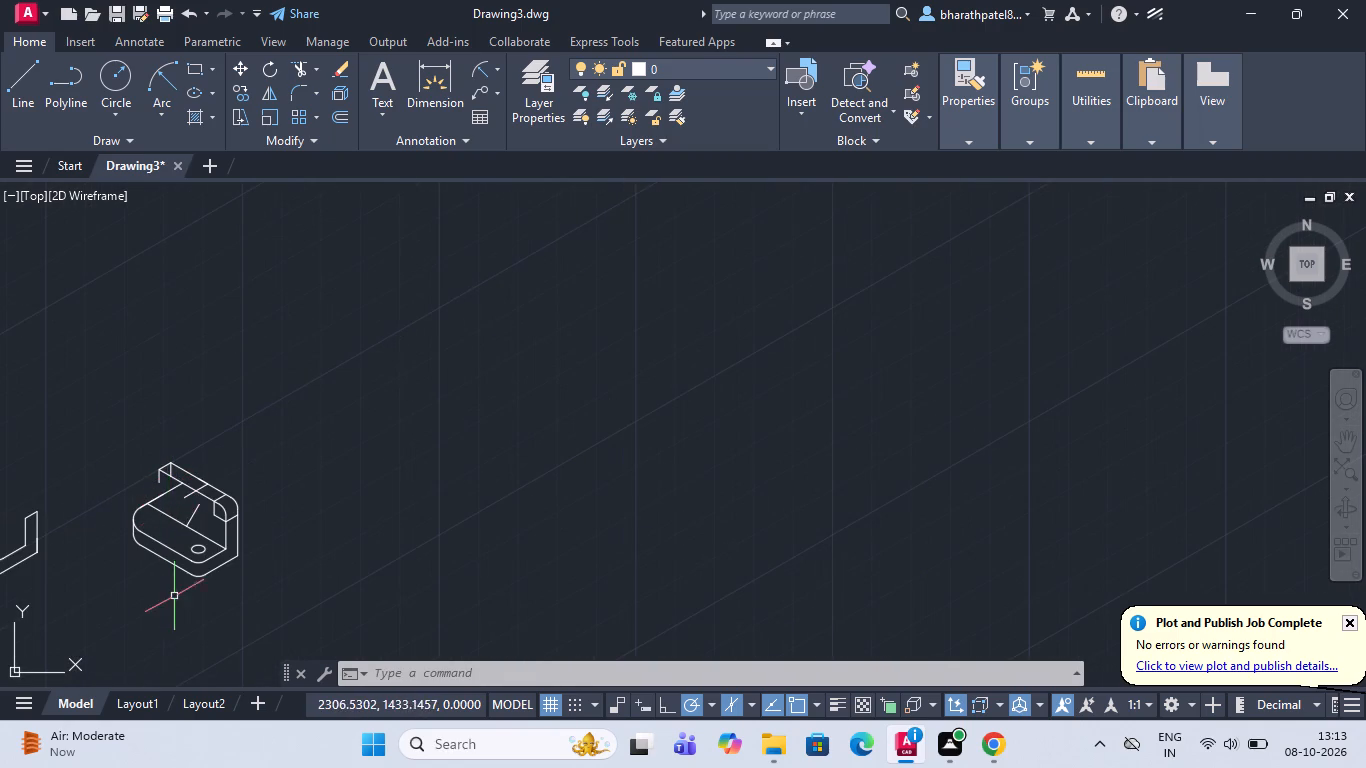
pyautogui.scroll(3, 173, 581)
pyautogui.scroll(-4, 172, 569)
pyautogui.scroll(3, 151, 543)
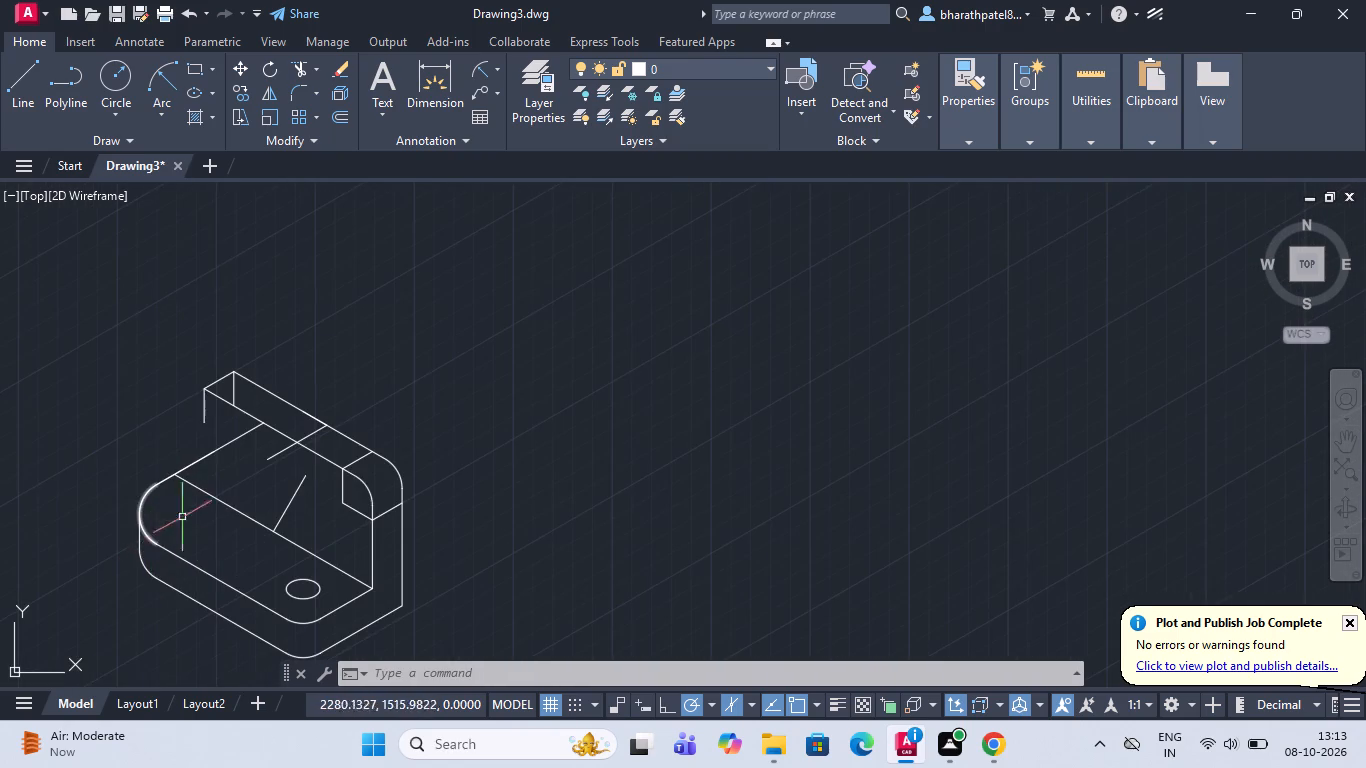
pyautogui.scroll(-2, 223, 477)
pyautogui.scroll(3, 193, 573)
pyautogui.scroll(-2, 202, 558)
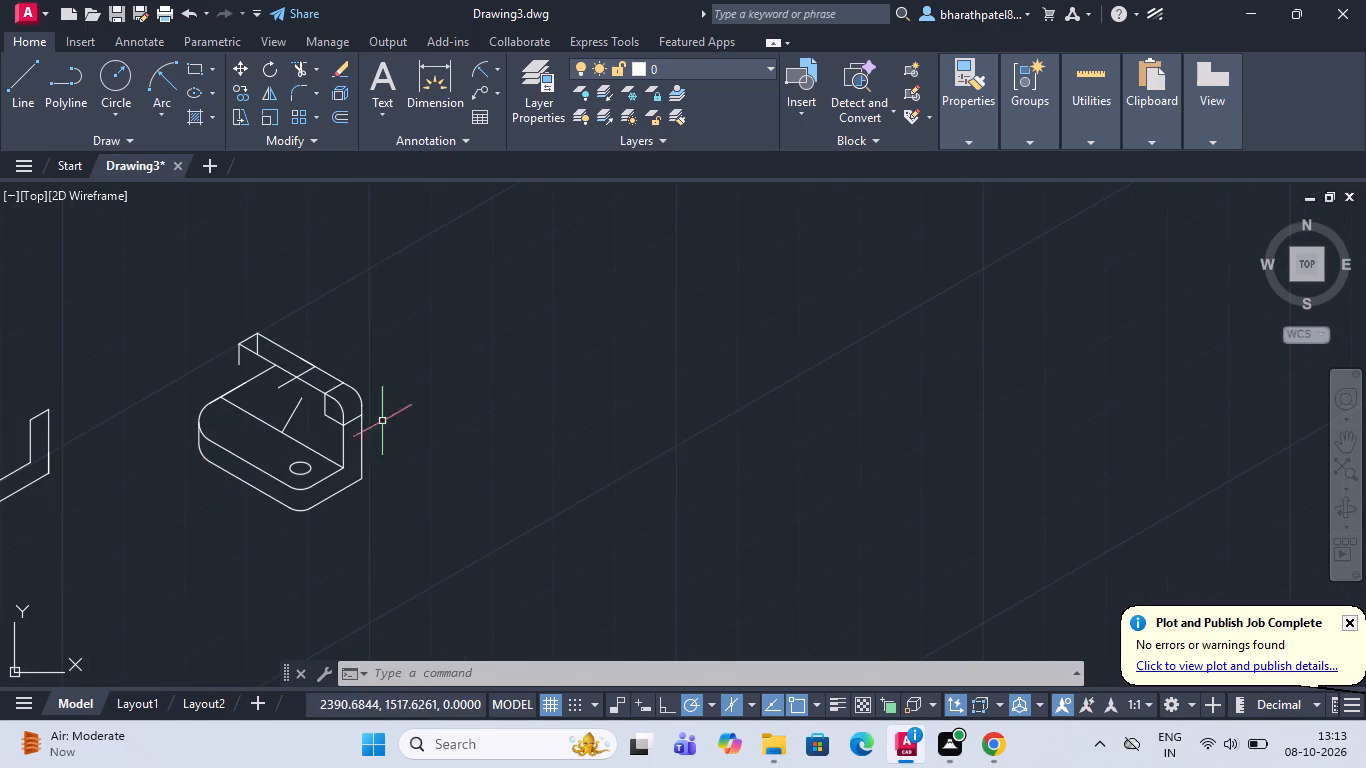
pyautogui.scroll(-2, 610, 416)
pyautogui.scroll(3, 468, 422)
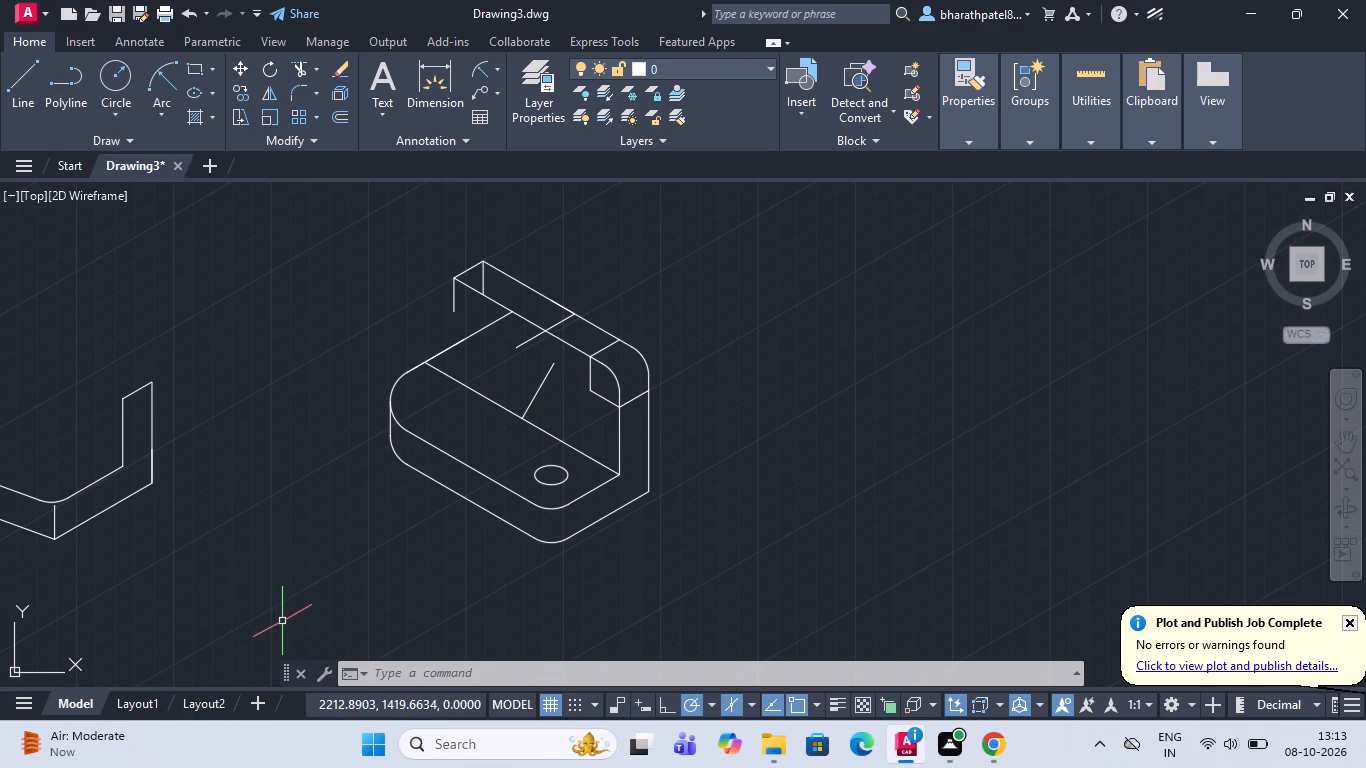
# Draw a vertical line about 55 units straight down from where the rib's top line crosses the upright's inner top edge.
pyautogui.click(14, 78)
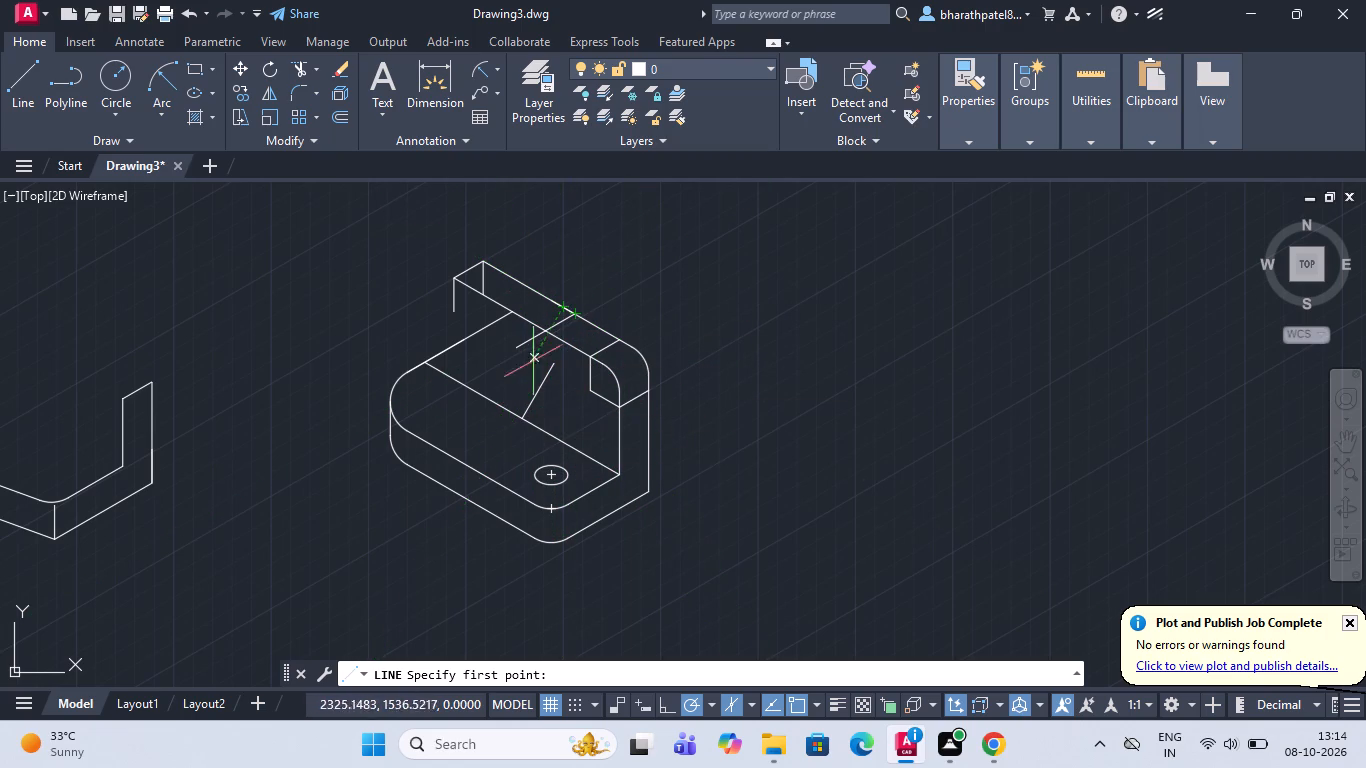
pyautogui.scroll(-1, 548, 398)
pyautogui.scroll(1, 551, 434)
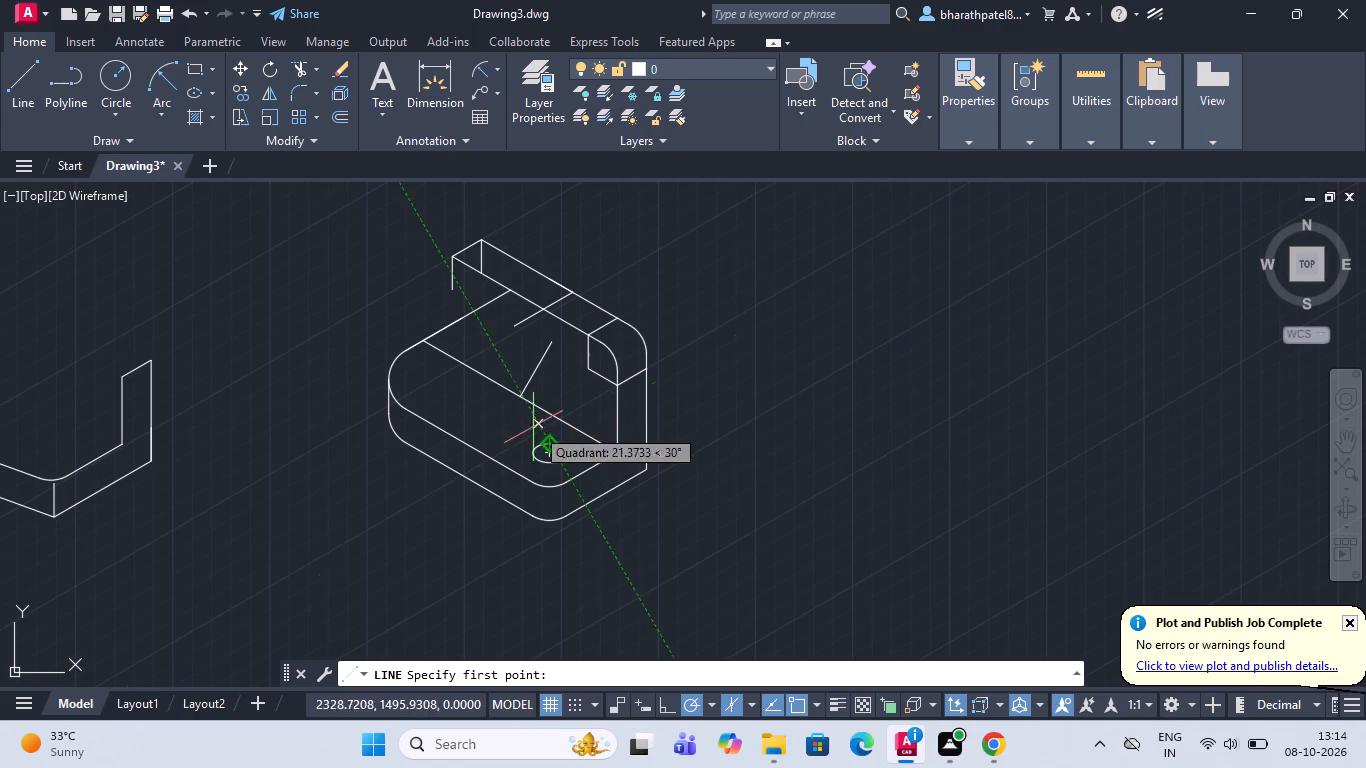
pyautogui.scroll(1, 549, 436)
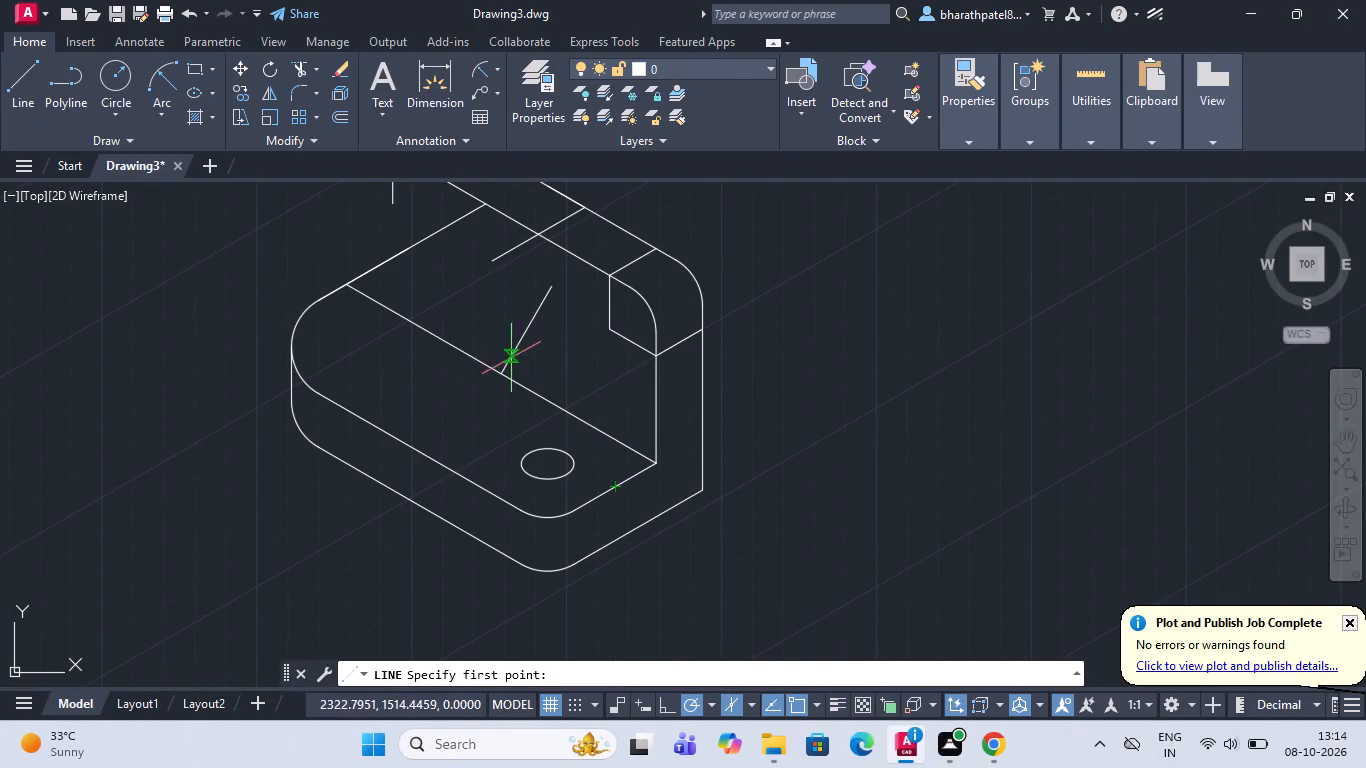
pyautogui.scroll(-1, 513, 366)
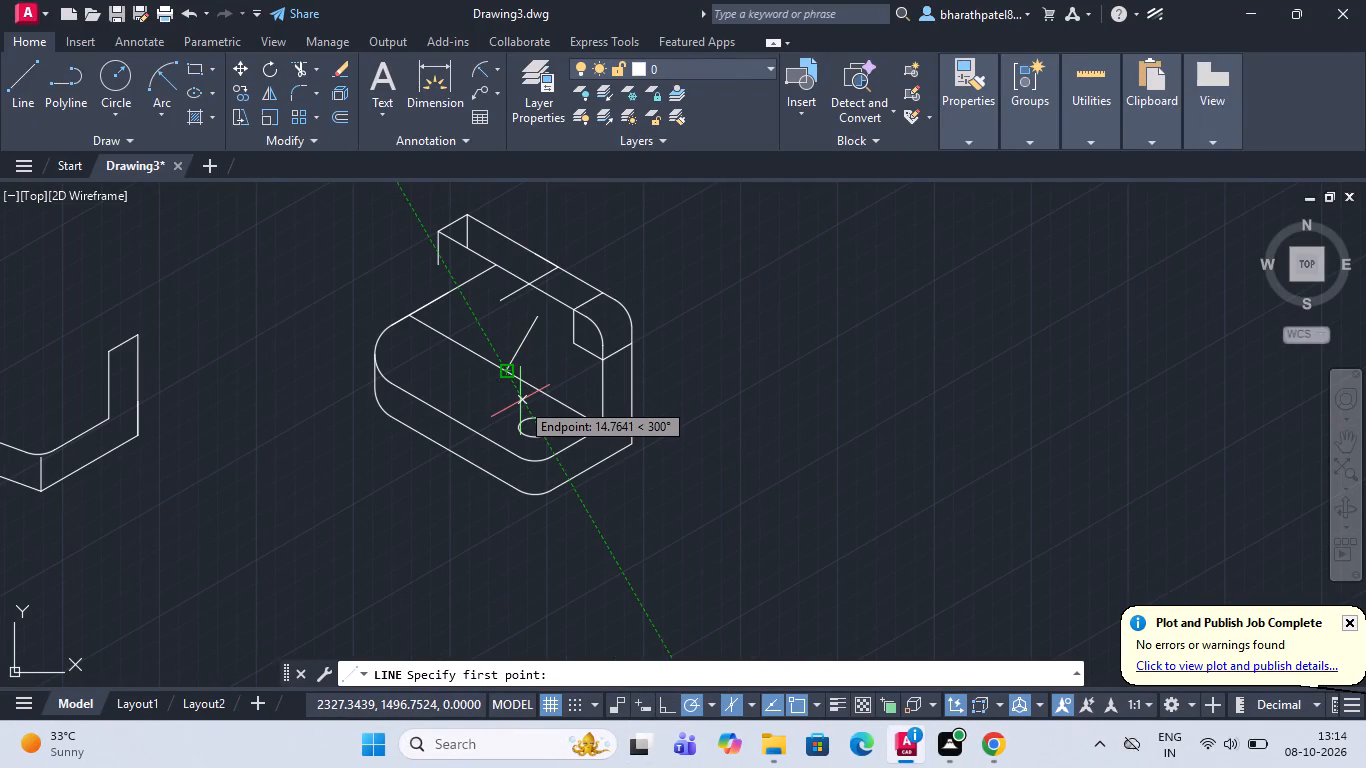
pyautogui.scroll(-1, 523, 398)
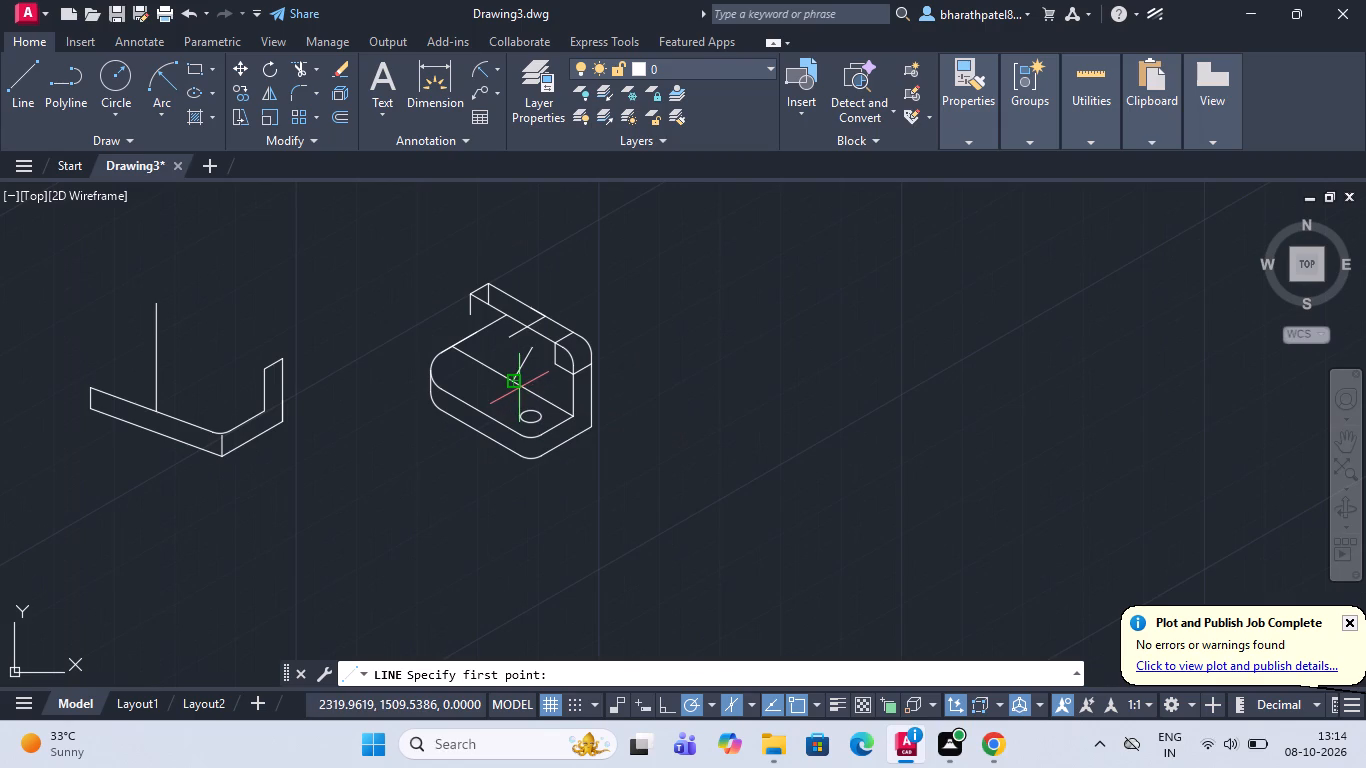
pyautogui.click(6, 99)
pyautogui.scroll(2, 545, 362)
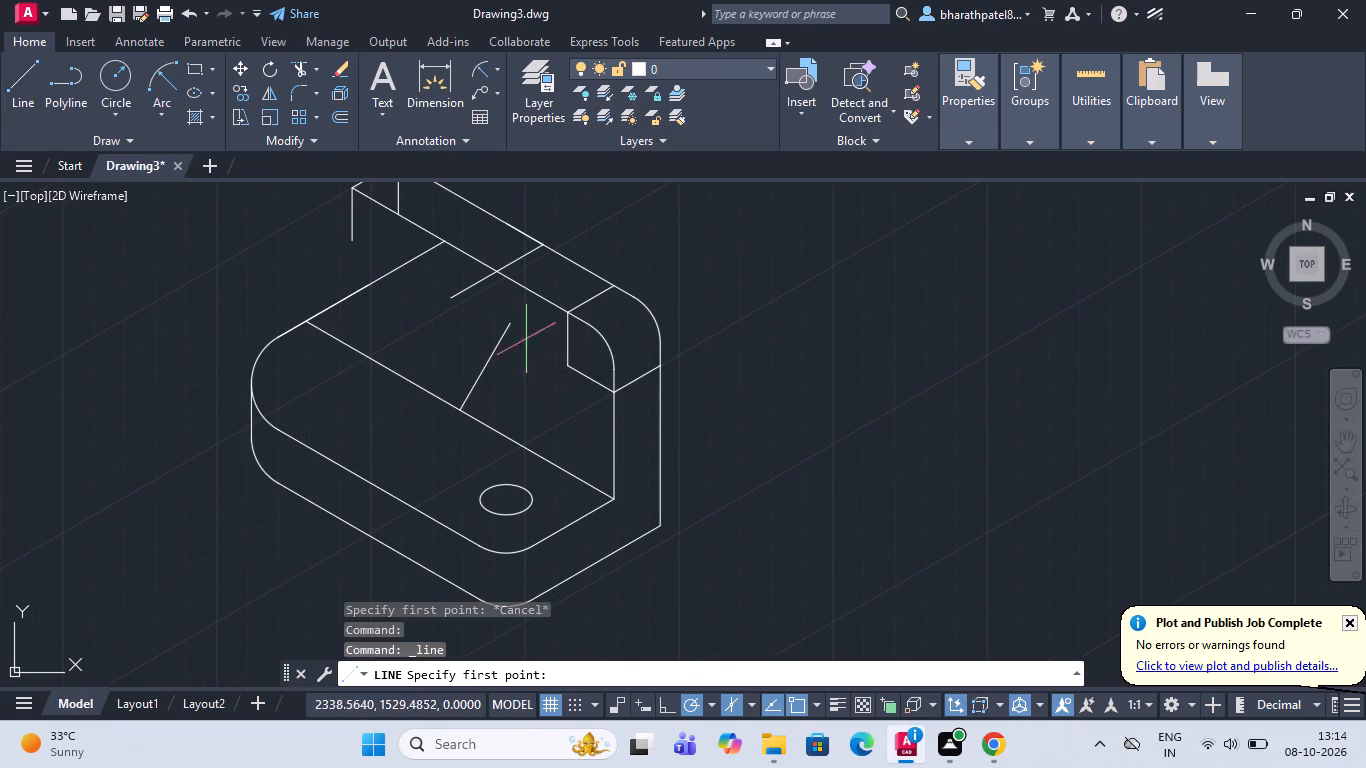
pyautogui.click(495, 277)
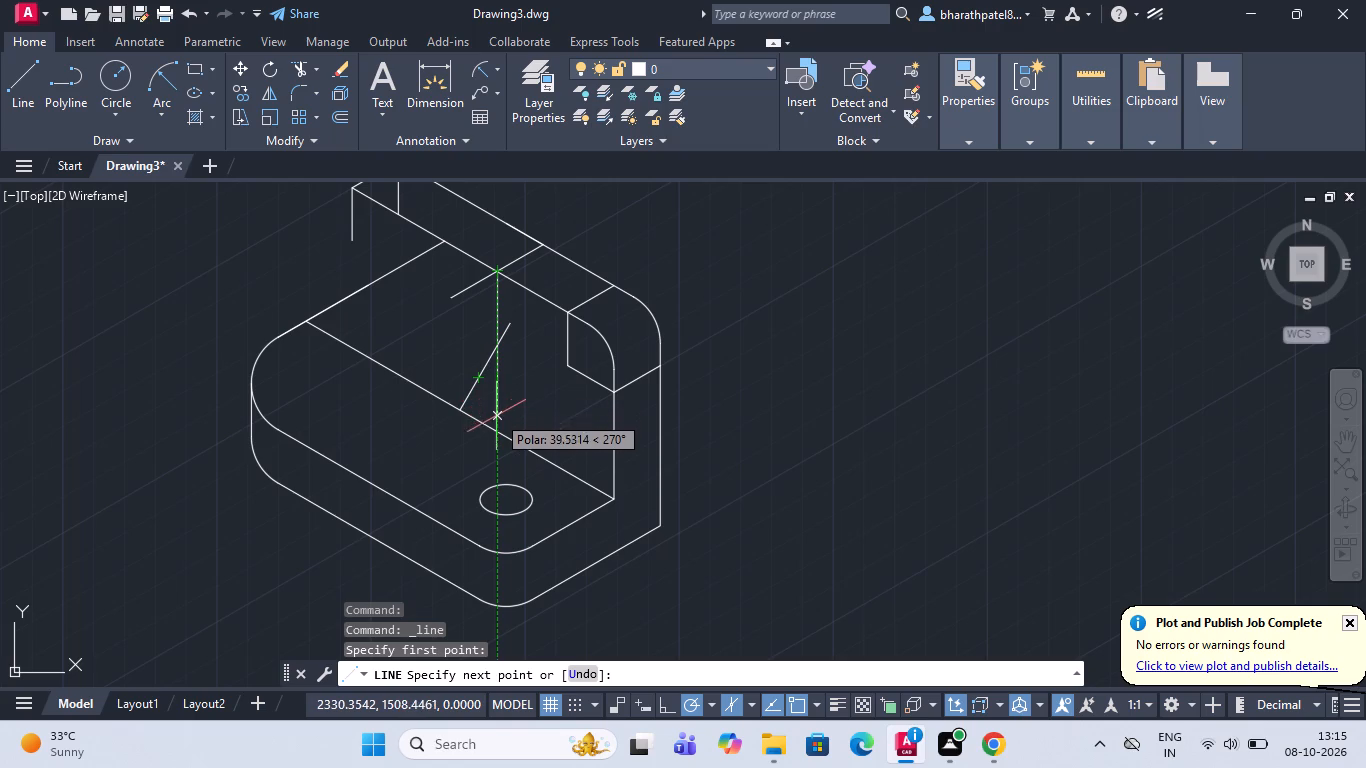
pyautogui.click(494, 467)
pyautogui.press('Escape')
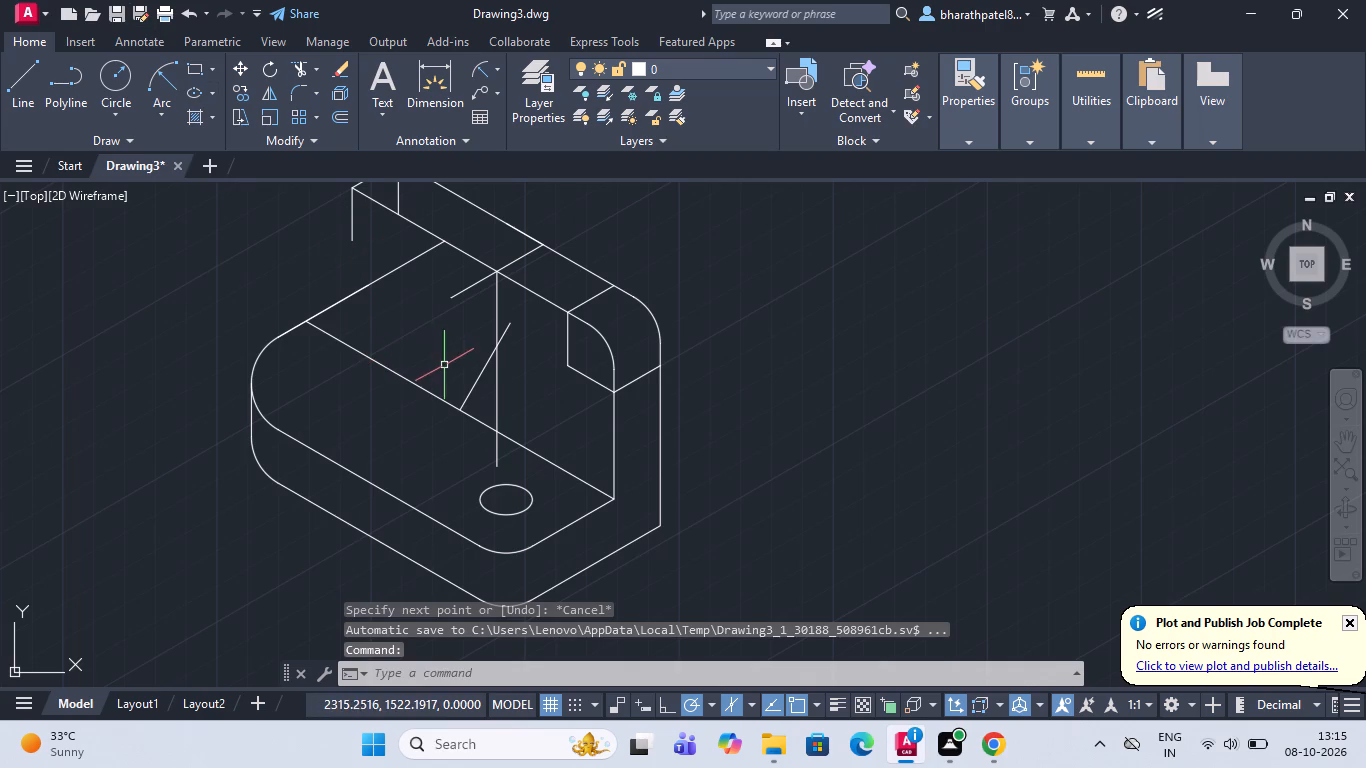
# Delete the slanted line rising from the middle of the edge where the upright meets the base.
pyautogui.click(479, 381)
pyautogui.press('Delete')
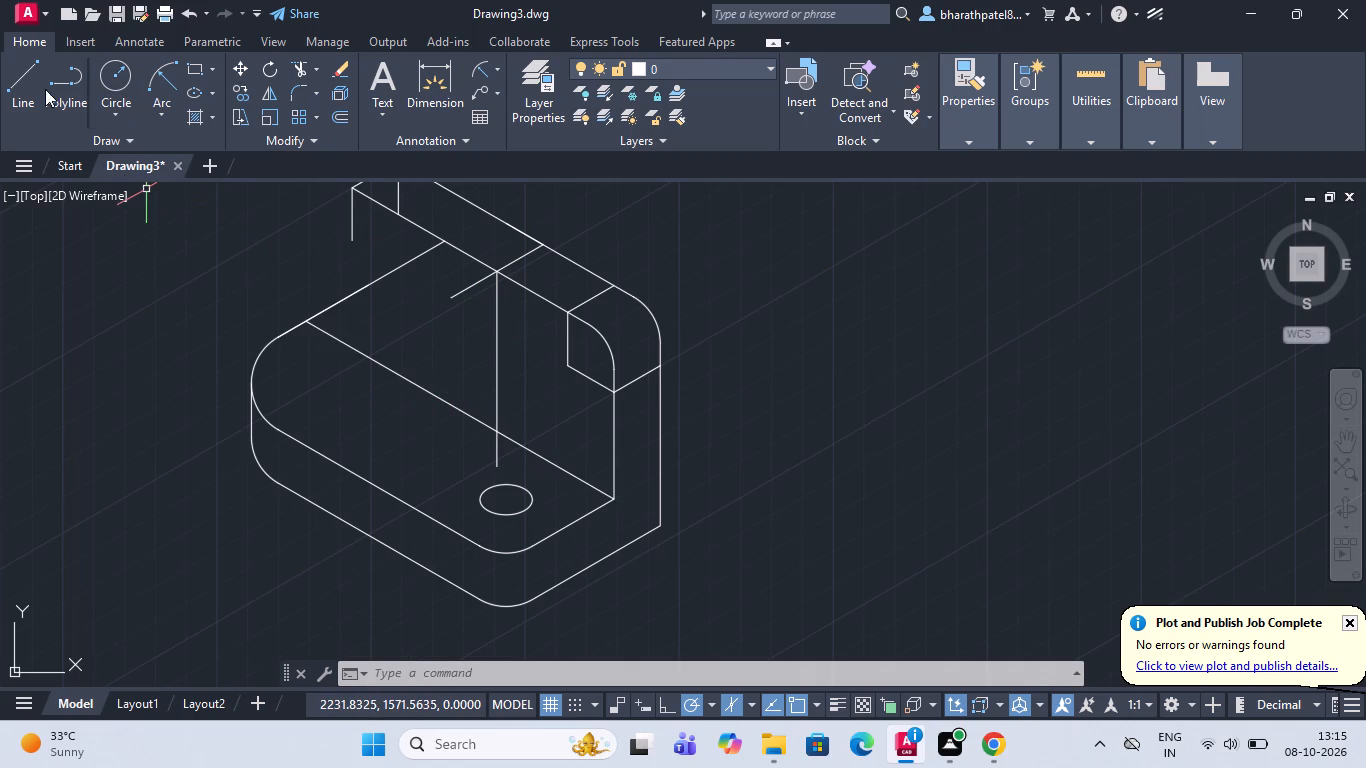
# Draw a 15-unit line at 210° from the free end of the rib's top line, continuing about 46 units straight down.
pyautogui.click(17, 86)
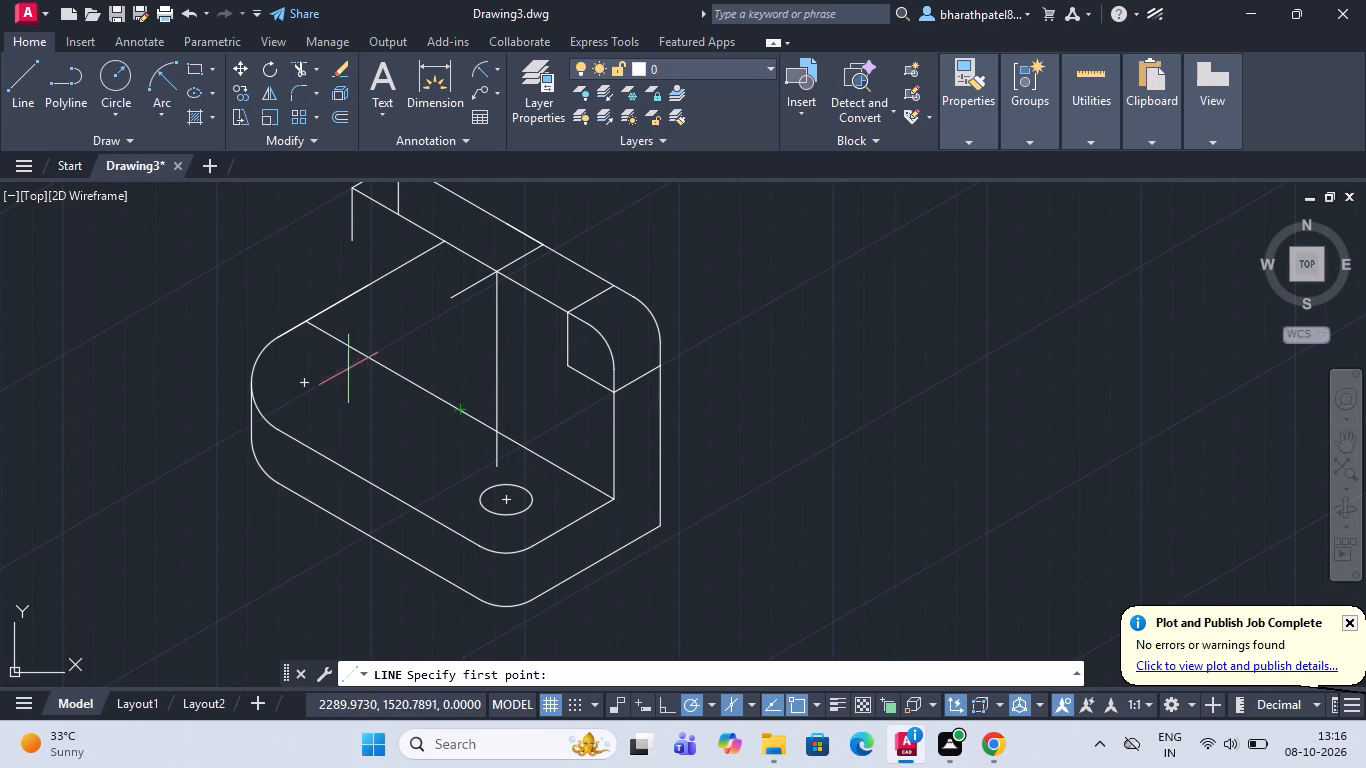
pyautogui.click(8, 86)
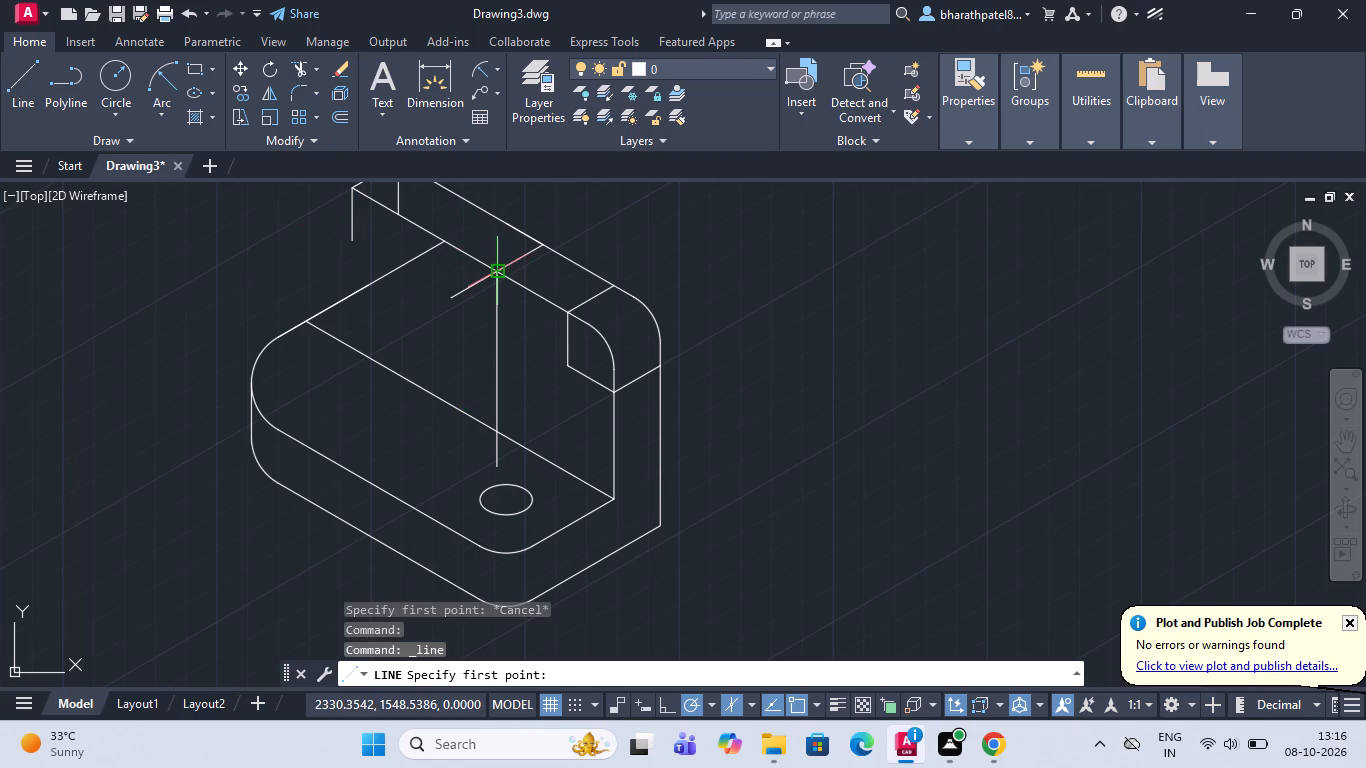
pyautogui.scroll(2, 495, 274)
pyautogui.click(379, 337)
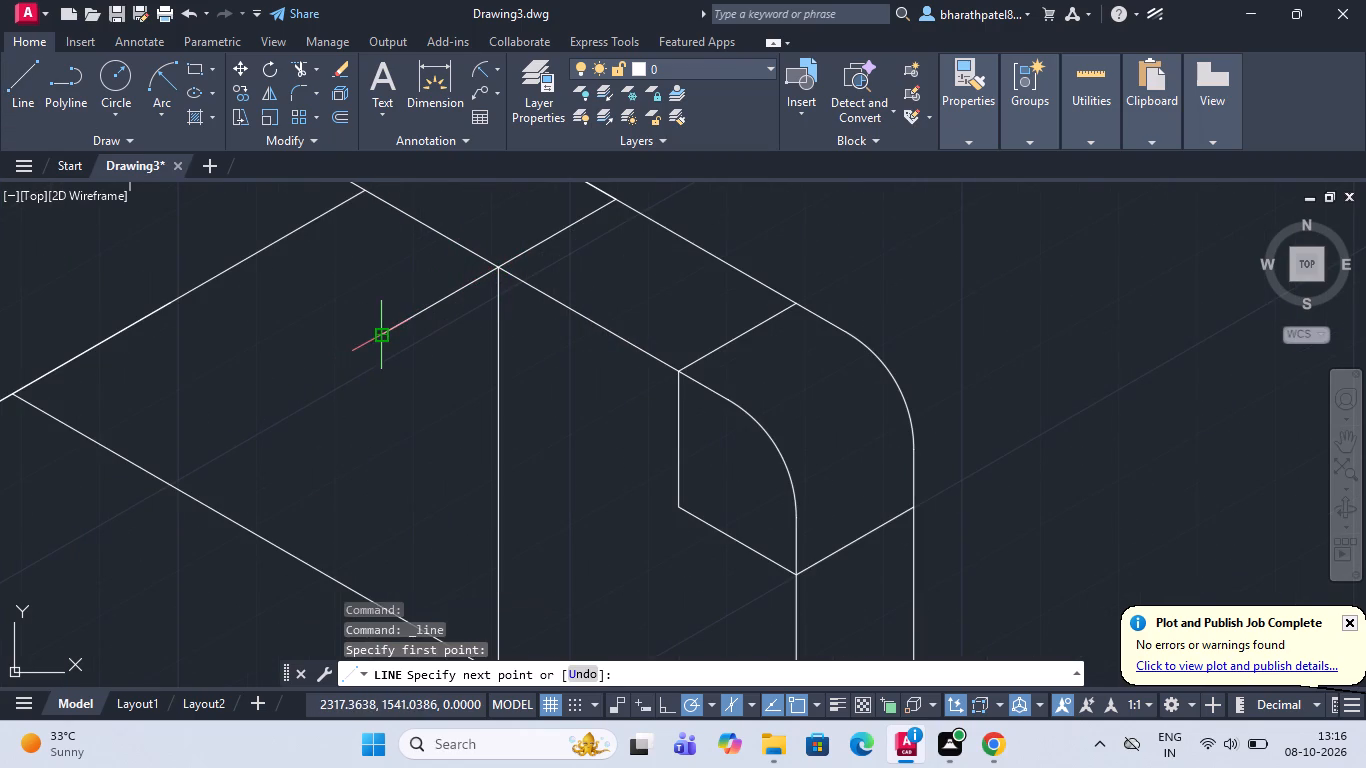
pyautogui.scroll(-2, 381, 335)
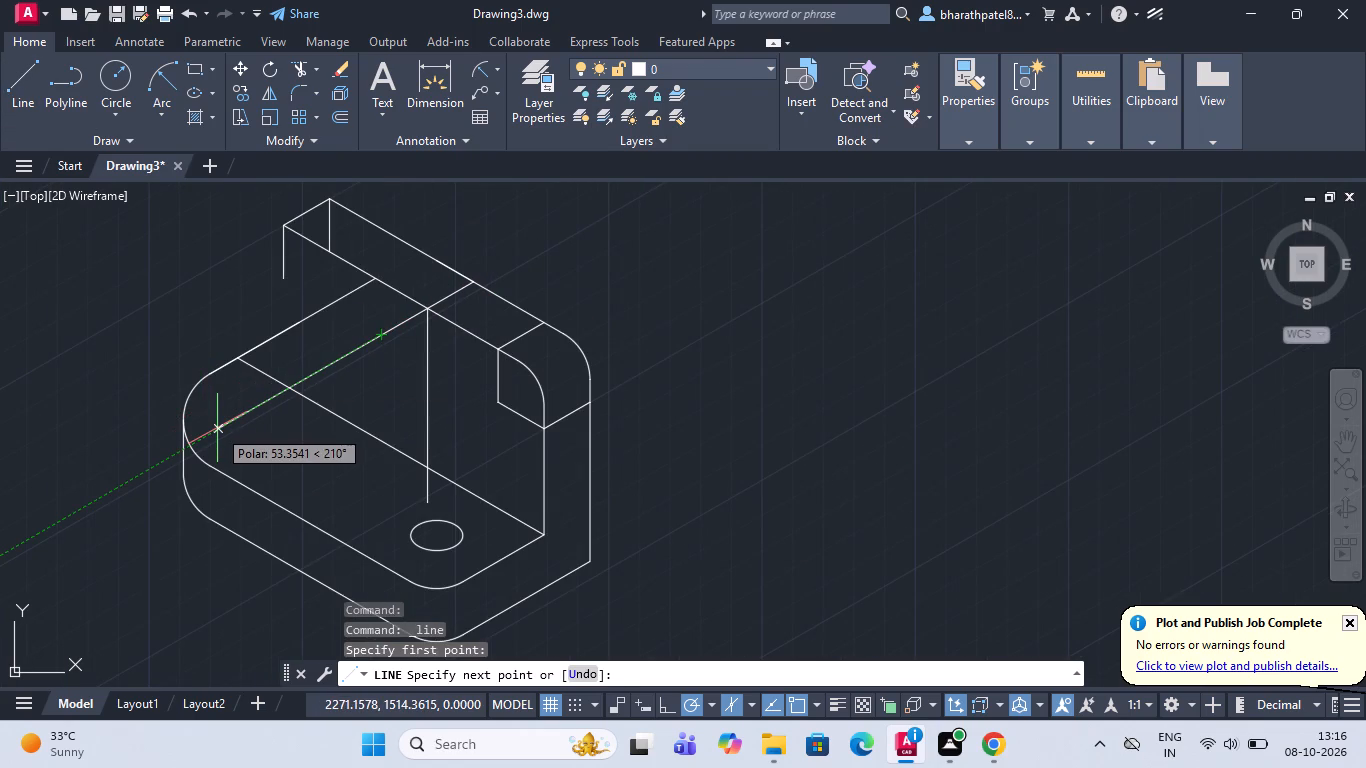
pyautogui.write('15')
pyautogui.press('Return')
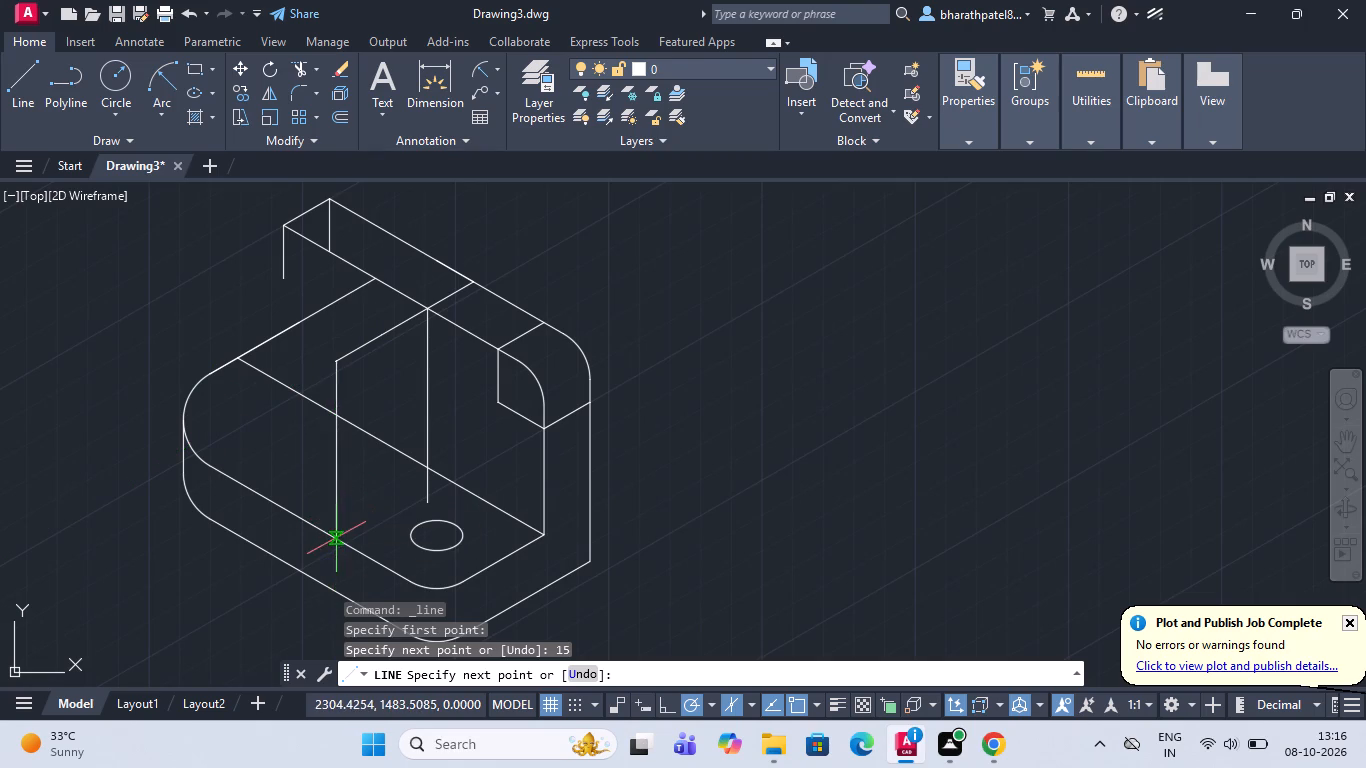
pyautogui.scroll(3, 336, 538)
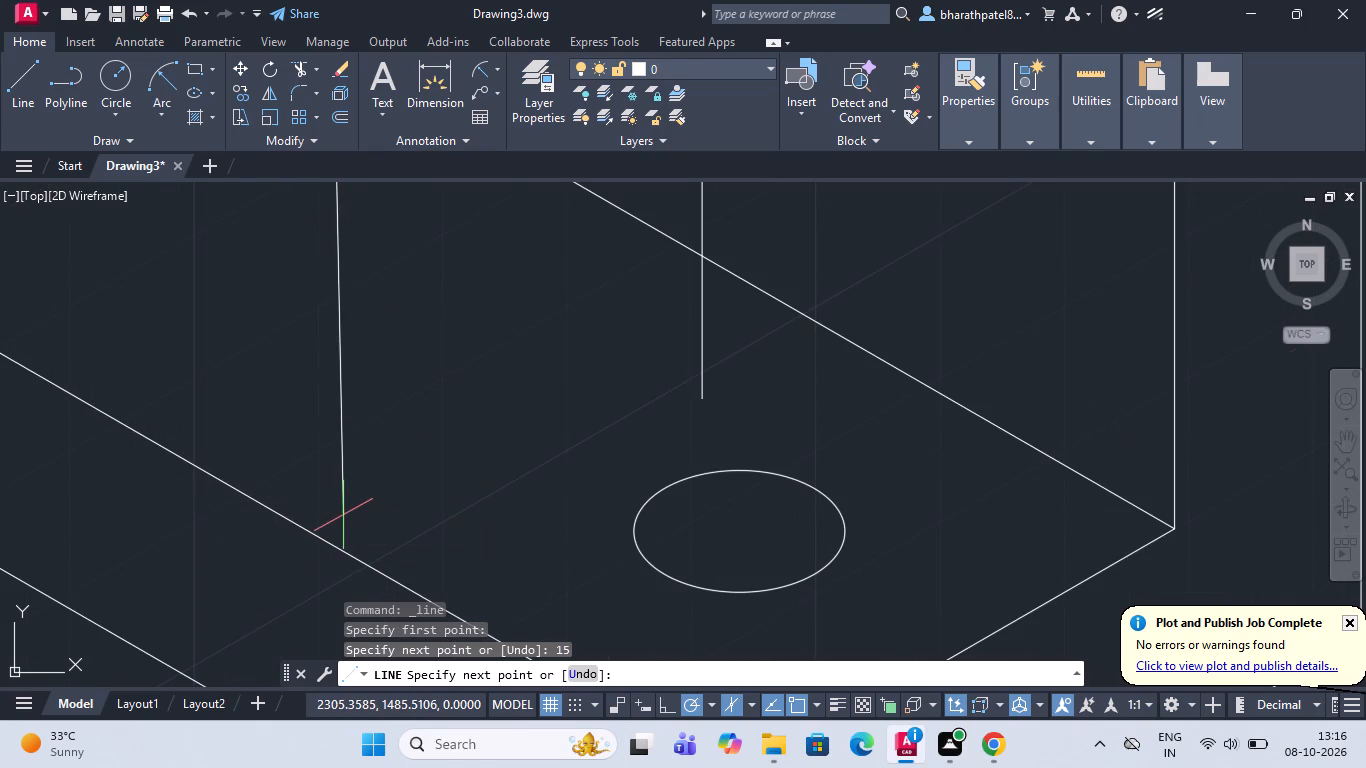
pyautogui.scroll(-3, 343, 515)
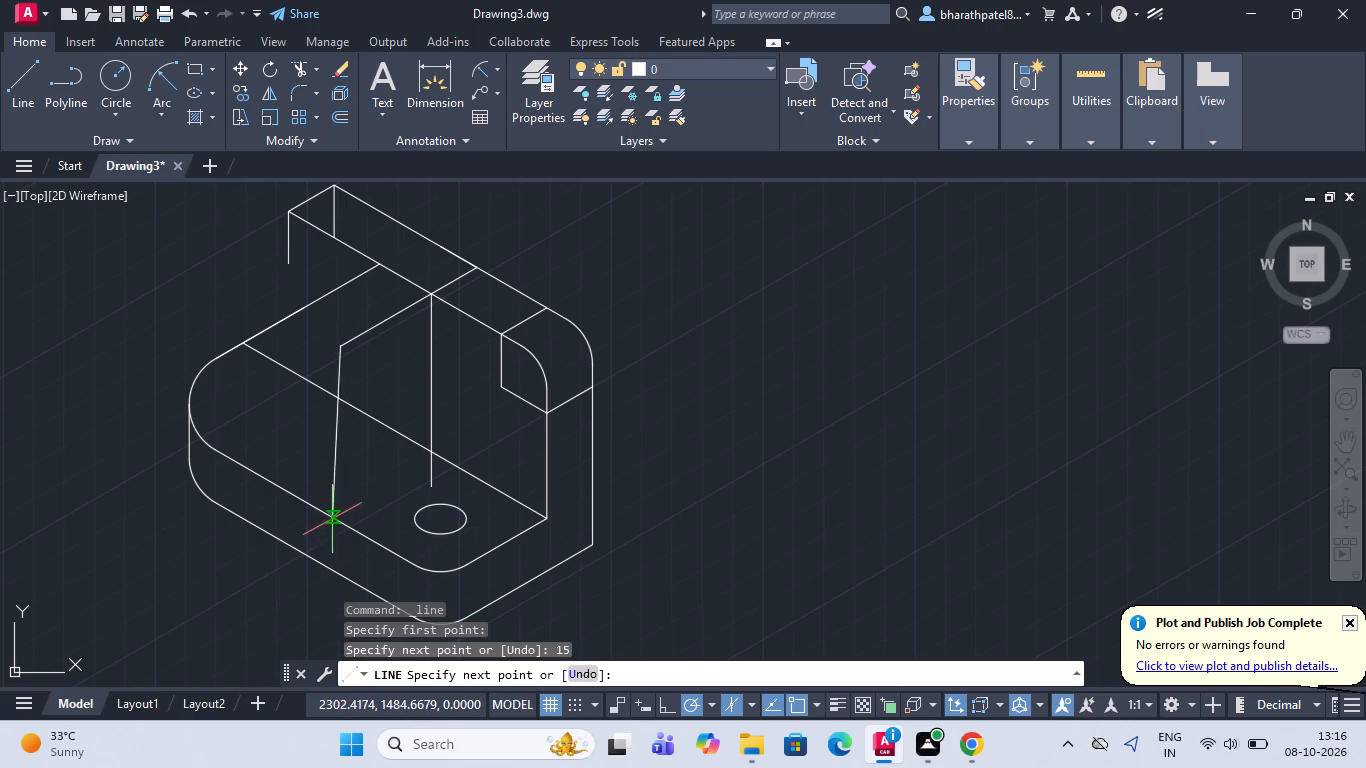
pyautogui.click(348, 509)
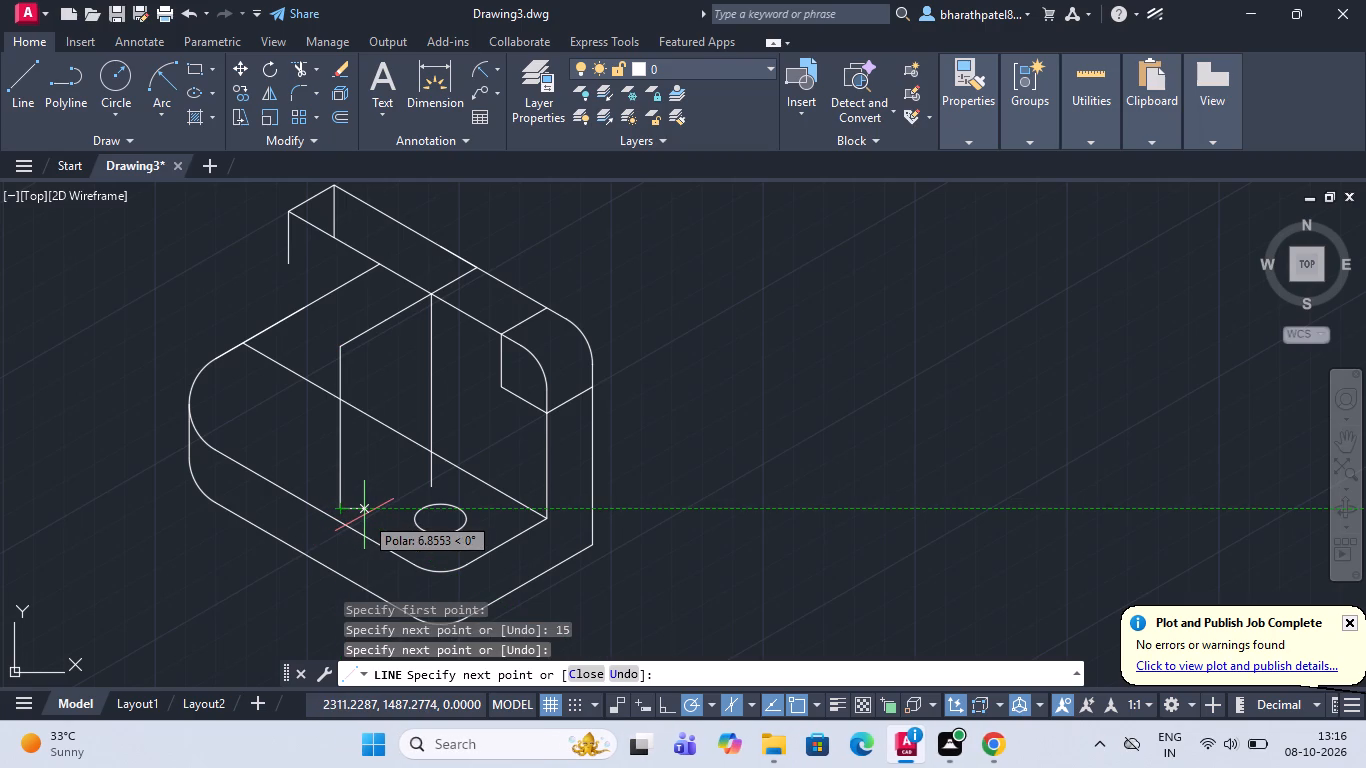
pyautogui.press('Escape')
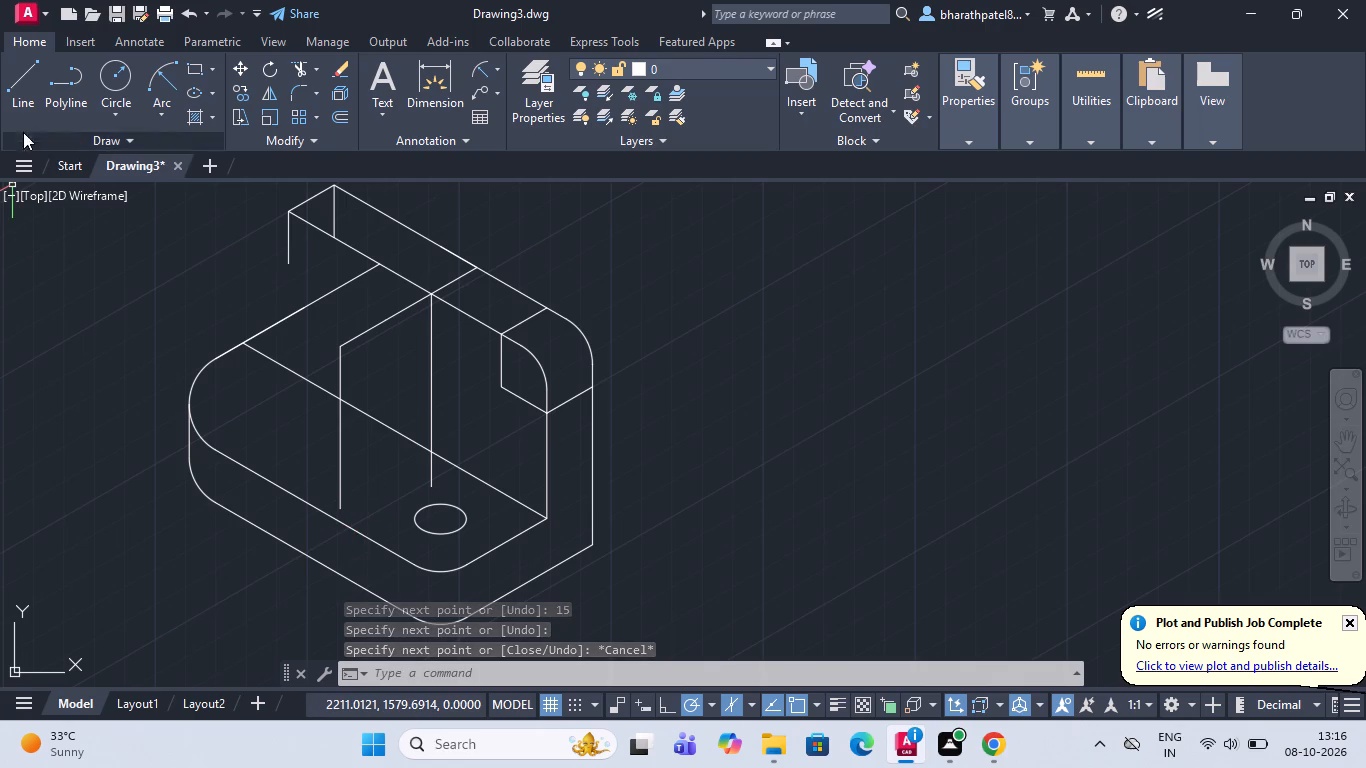
# Draw a 30-unit line at 30° from the lower end of the rib's outer vertical line to its inner vertical line.
pyautogui.click(15, 94)
pyautogui.scroll(2, 352, 528)
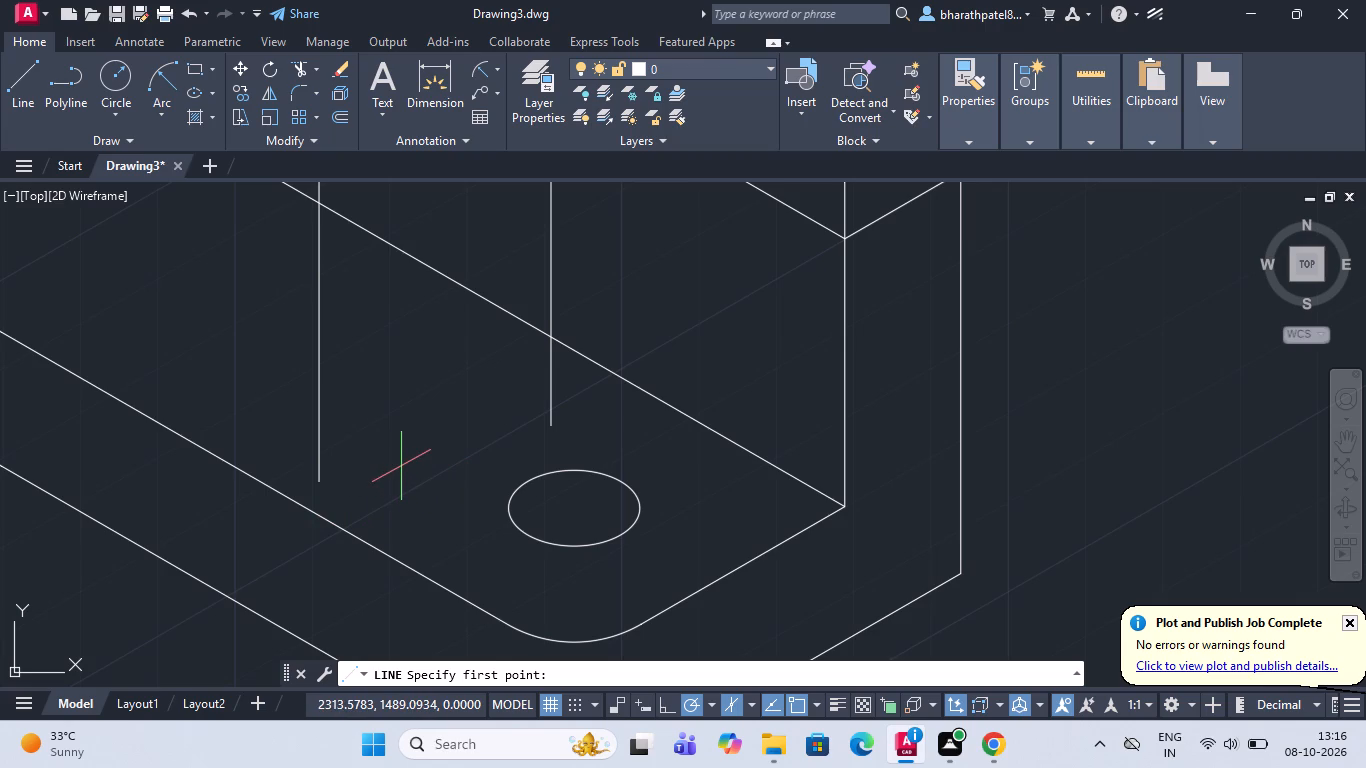
pyautogui.click(315, 480)
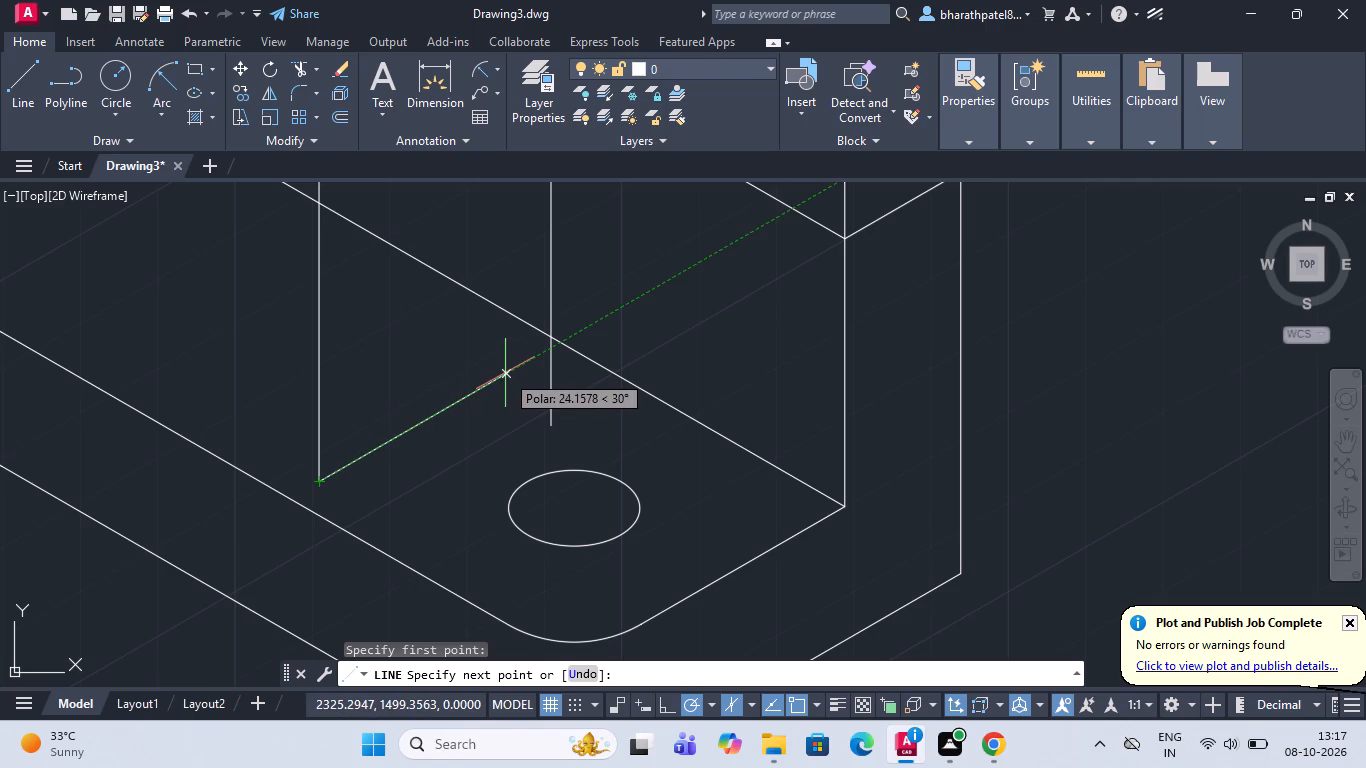
pyautogui.write('30')
pyautogui.press('Return')
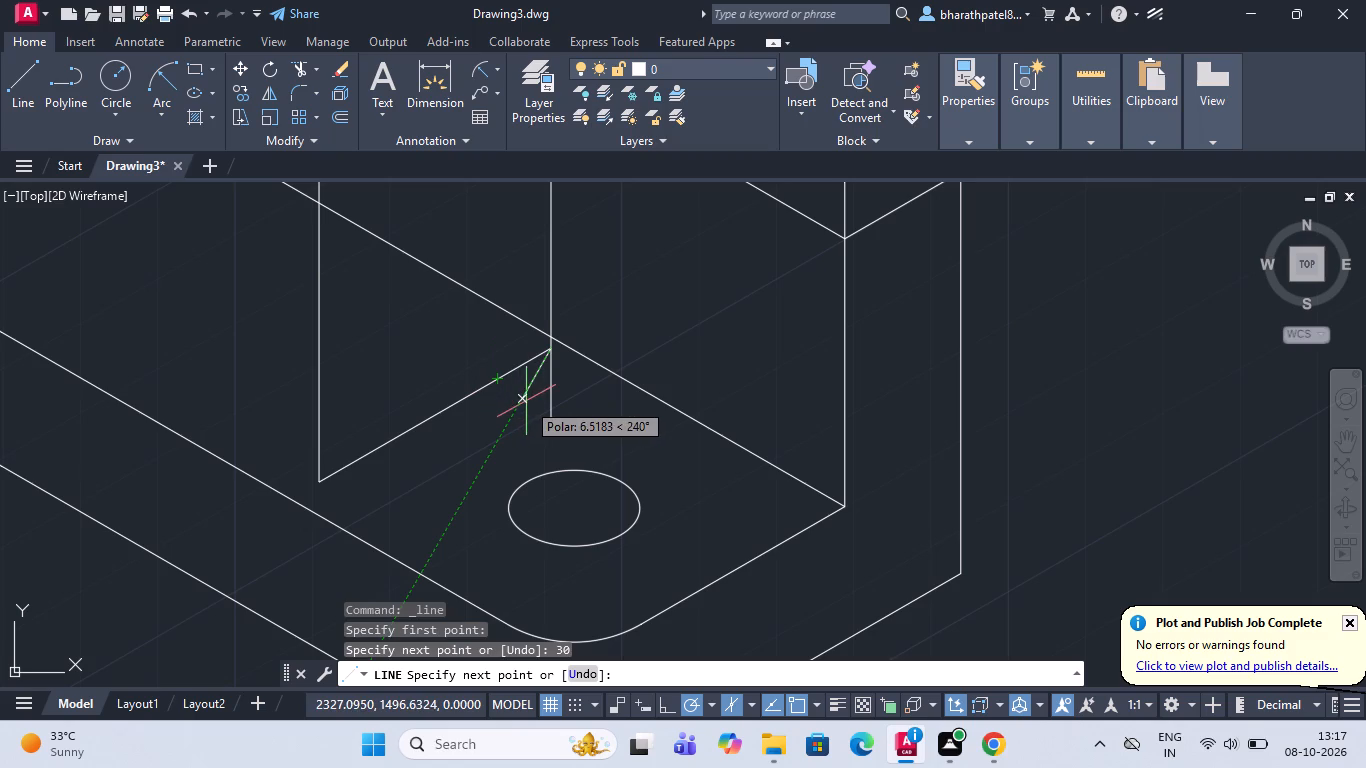
pyautogui.press('Escape')
# Trim the part of the rib's inner vertical line that hangs below the 30-unit bottom line.
pyautogui.scroll(-1, 526, 401)
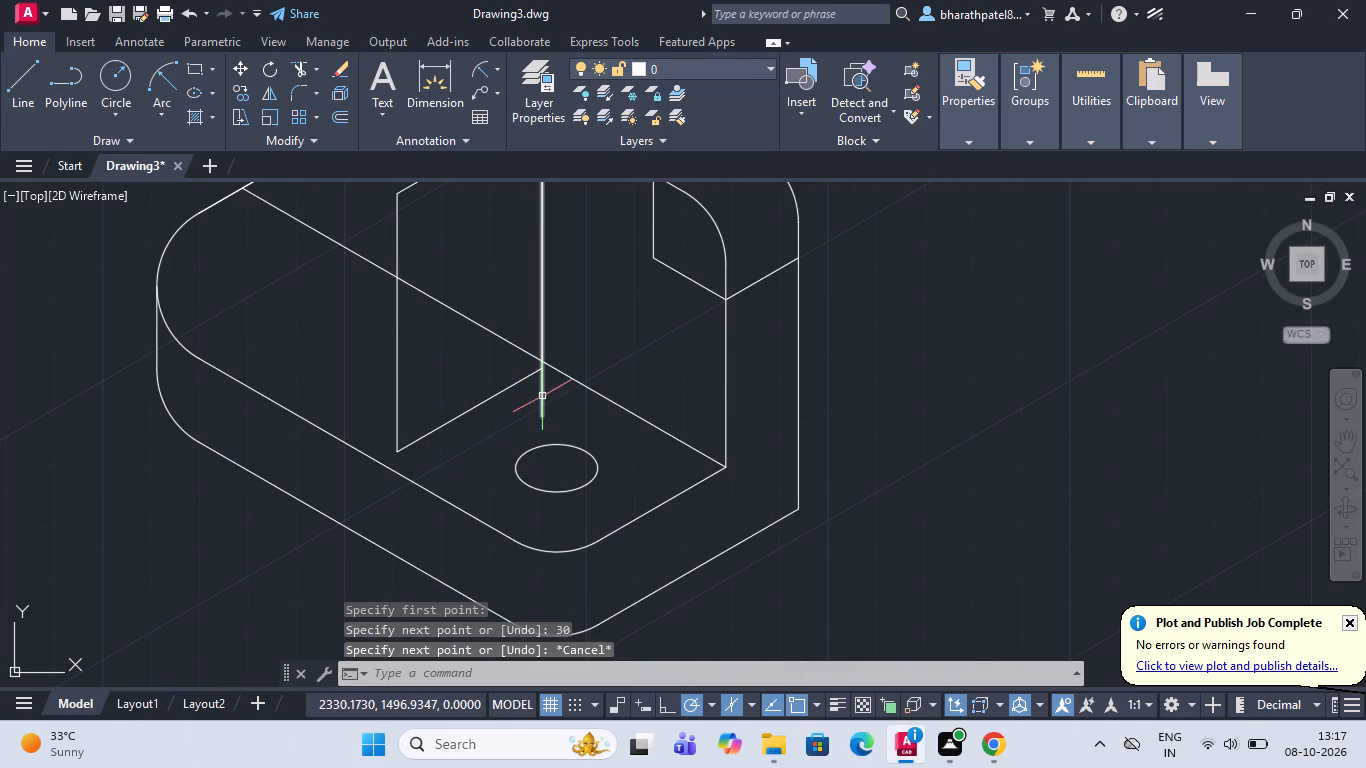
pyautogui.scroll(-1, 542, 411)
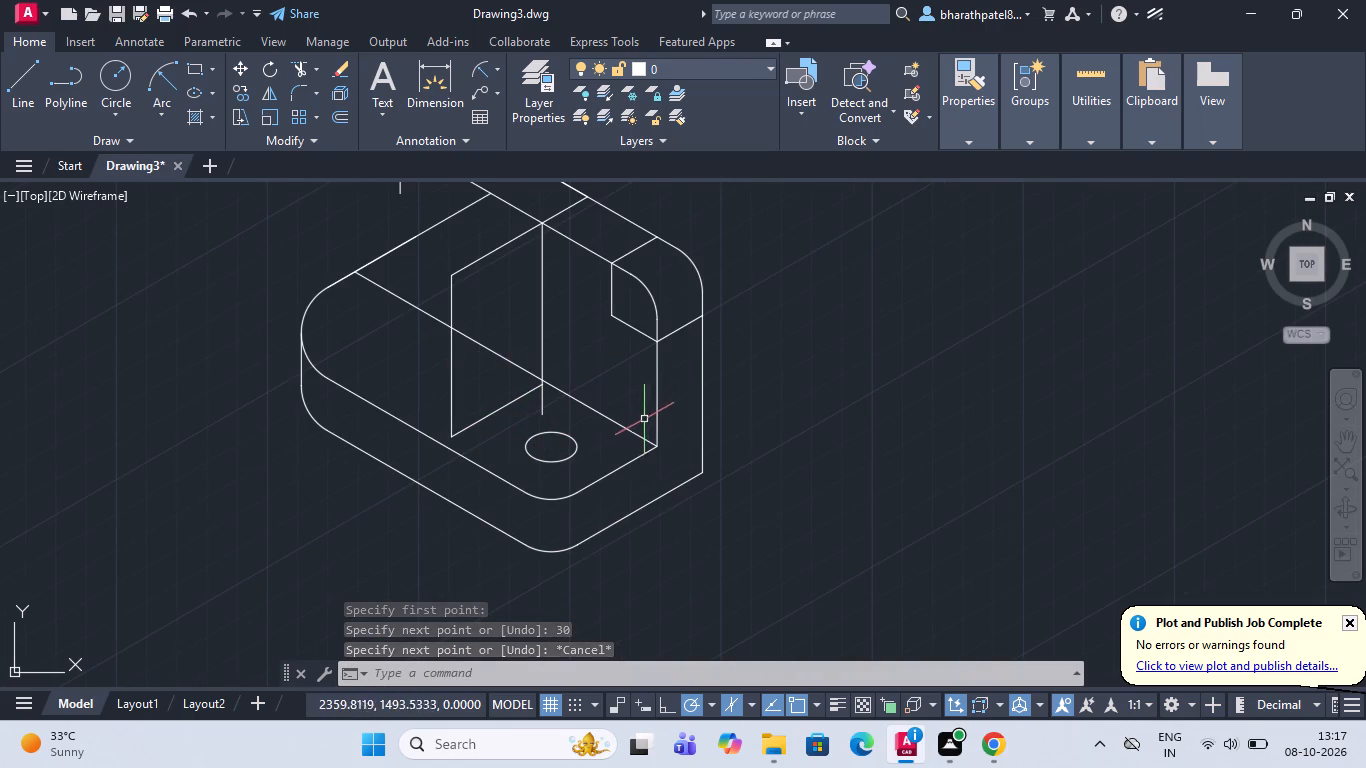
pyautogui.click(298, 60)
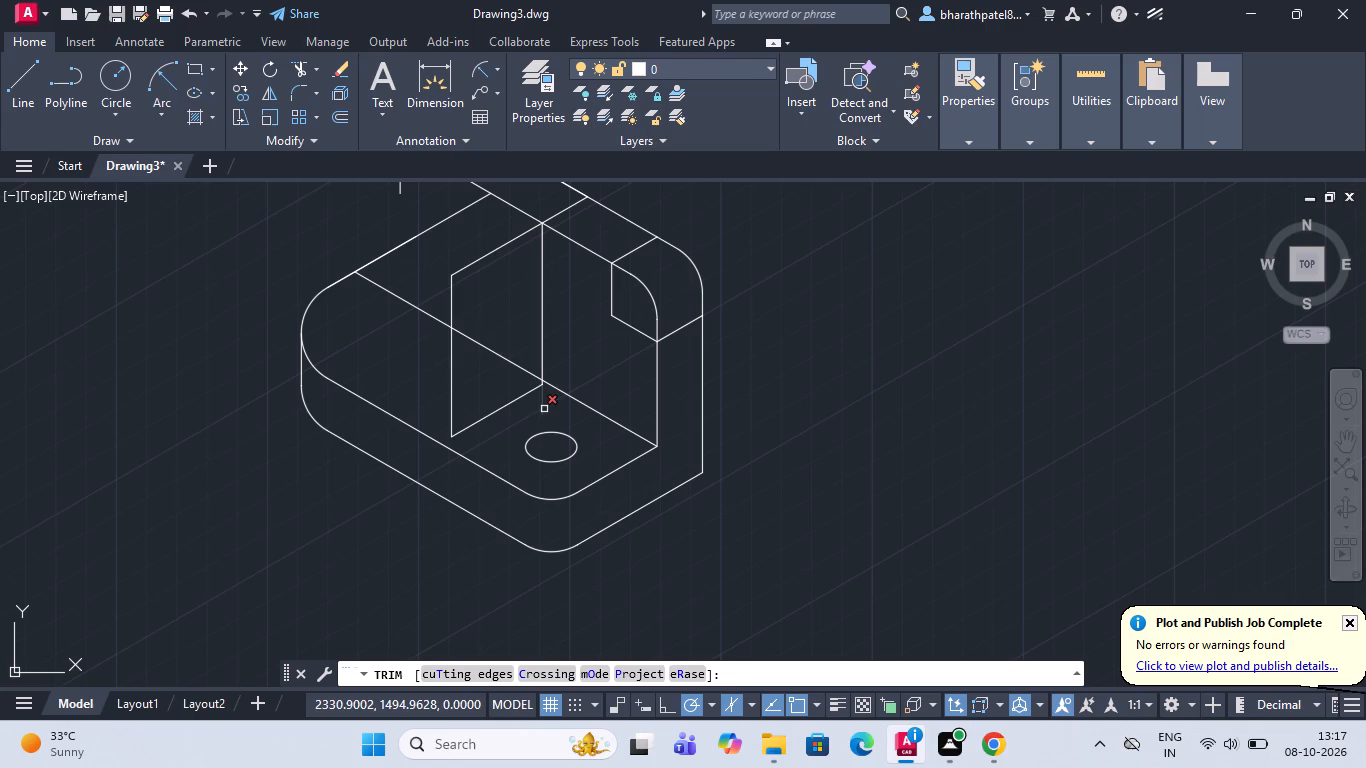
pyautogui.click(544, 409)
# Draw a line from the rib's inner bottom corner to the corner where the upright's inner vertical edge meets the base.
pyautogui.click(36, 76)
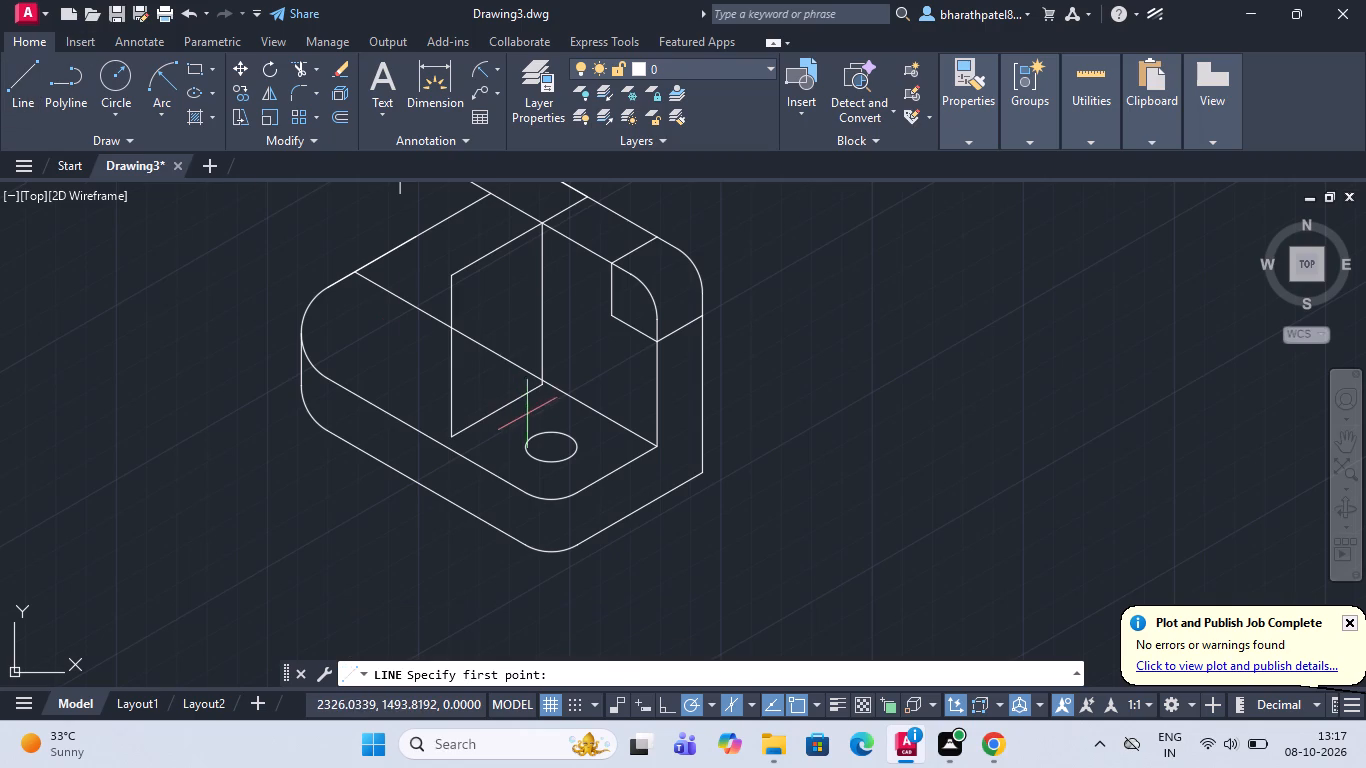
pyautogui.click(540, 388)
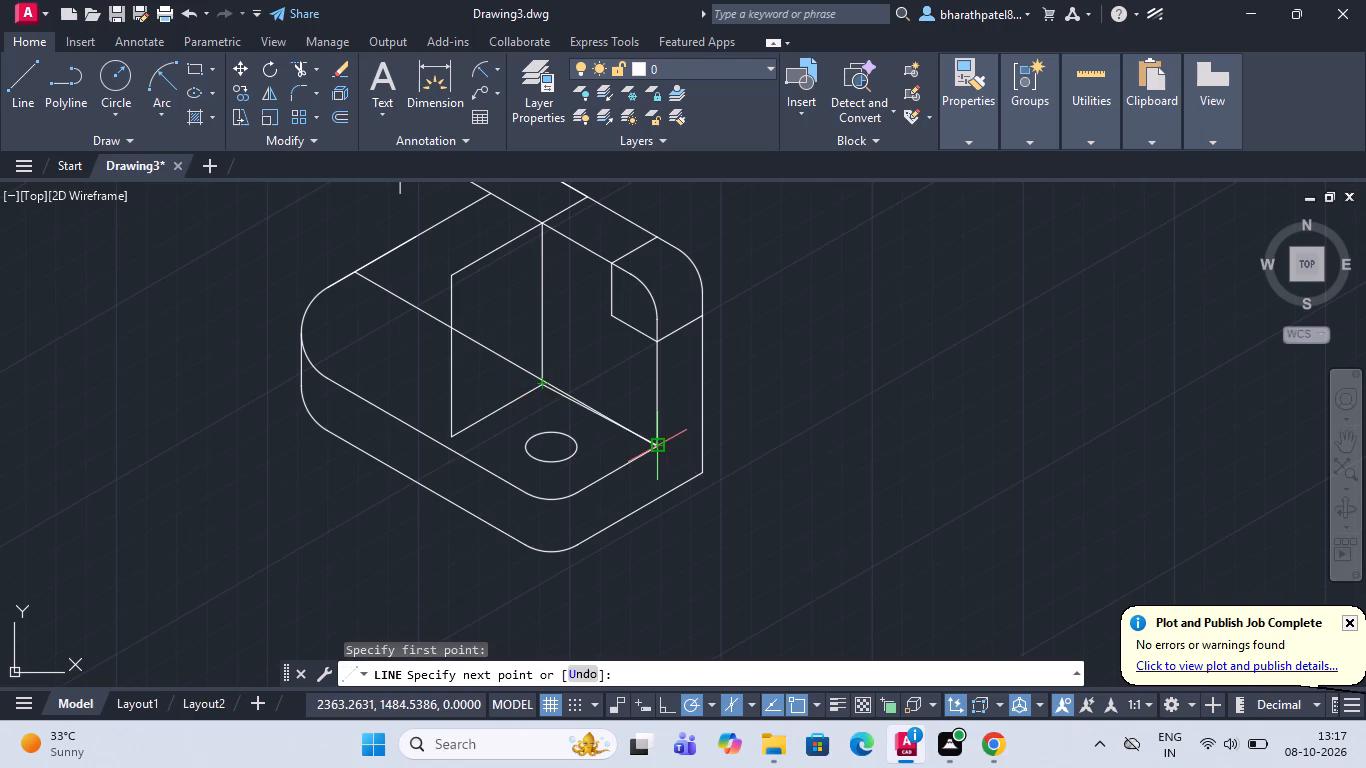
pyautogui.scroll(3, 657, 449)
pyautogui.click(651, 441)
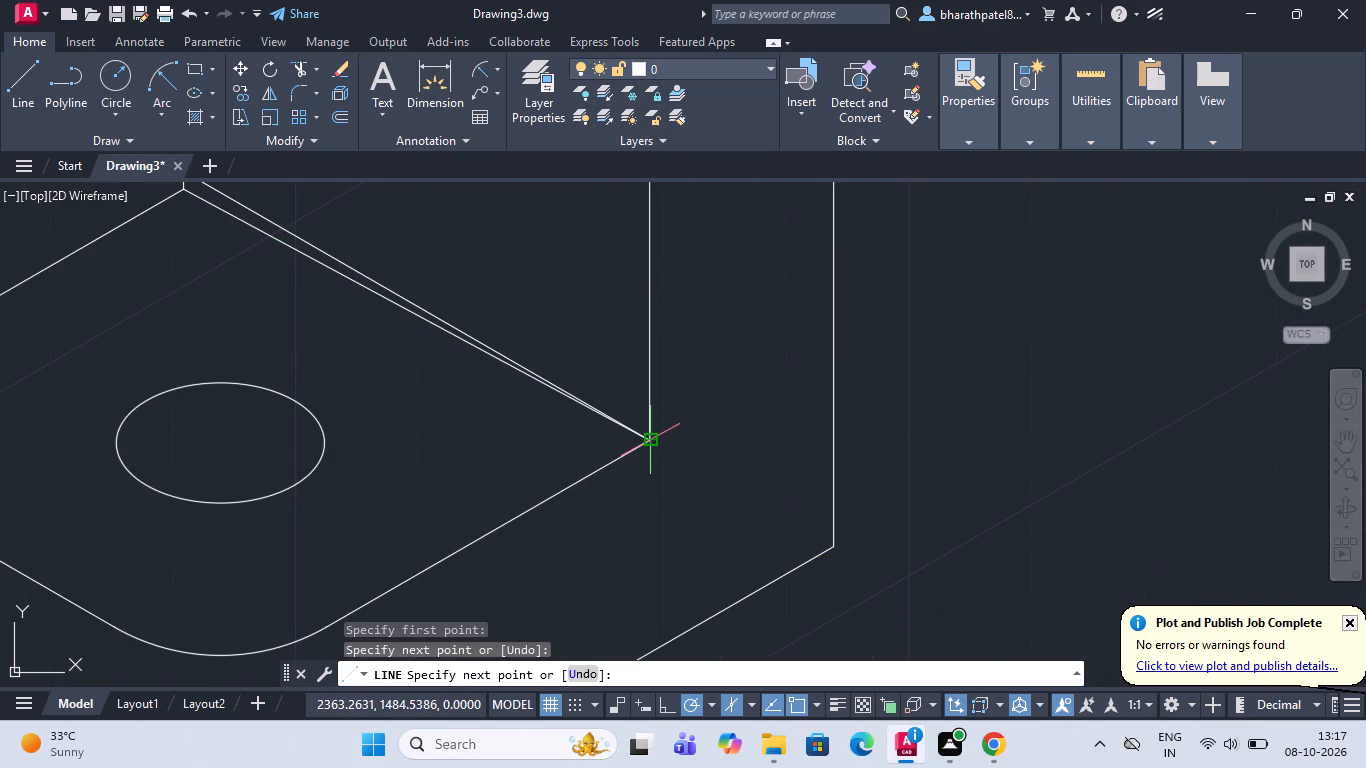
pyautogui.press('Escape')
pyautogui.scroll(-4, 648, 460)
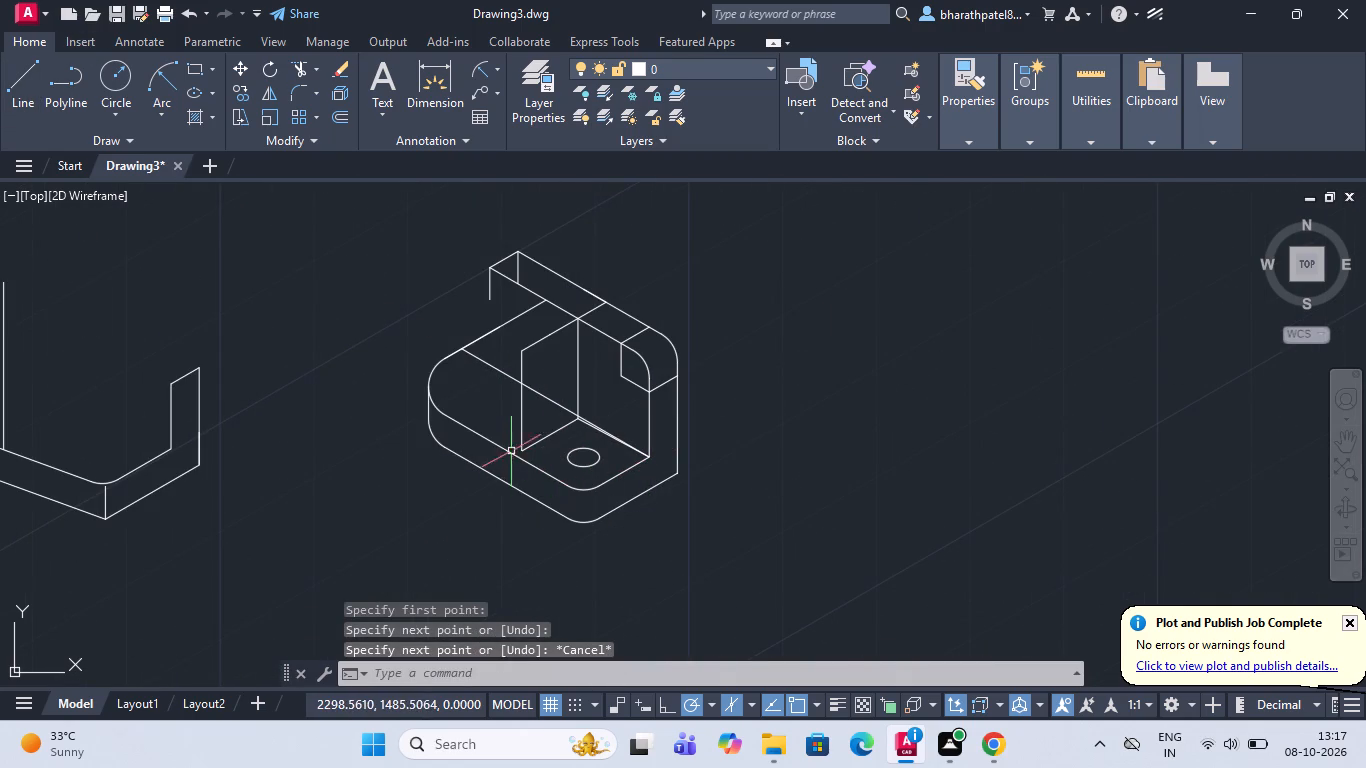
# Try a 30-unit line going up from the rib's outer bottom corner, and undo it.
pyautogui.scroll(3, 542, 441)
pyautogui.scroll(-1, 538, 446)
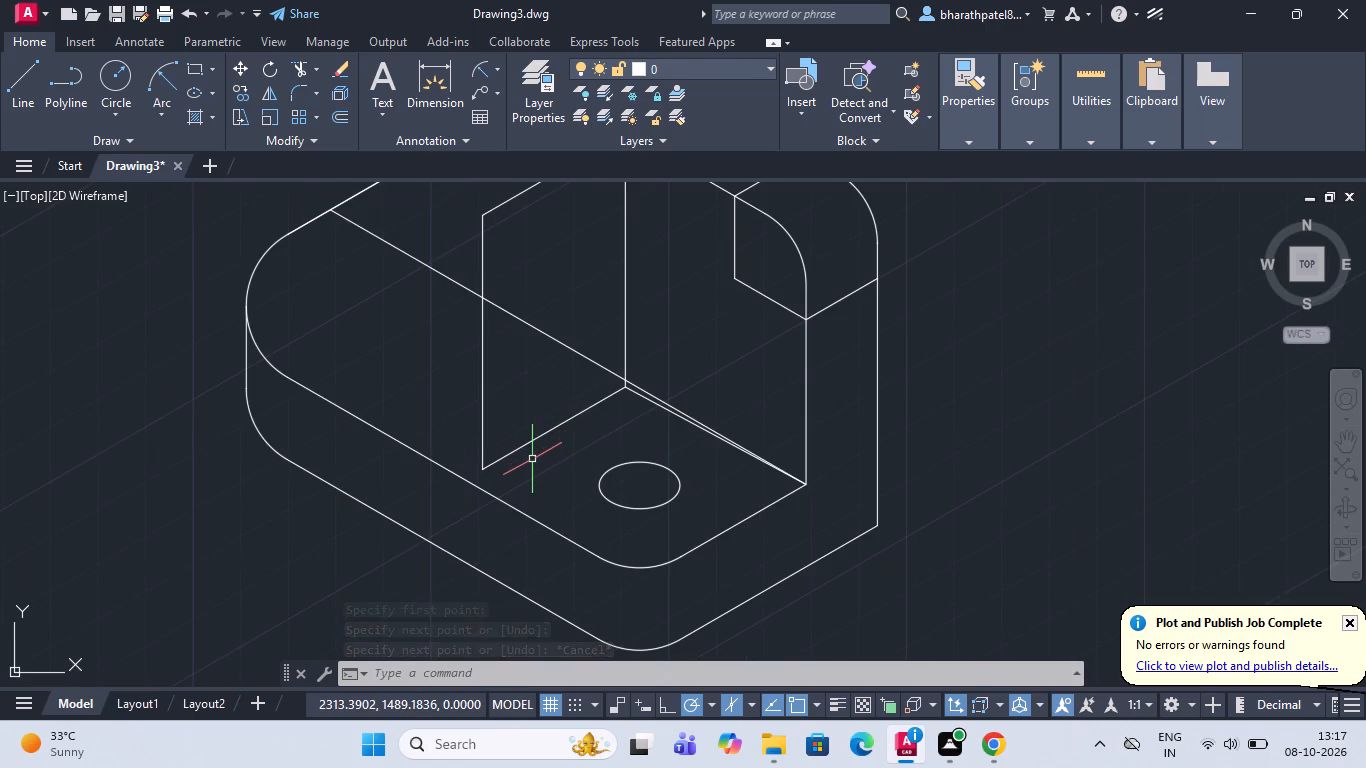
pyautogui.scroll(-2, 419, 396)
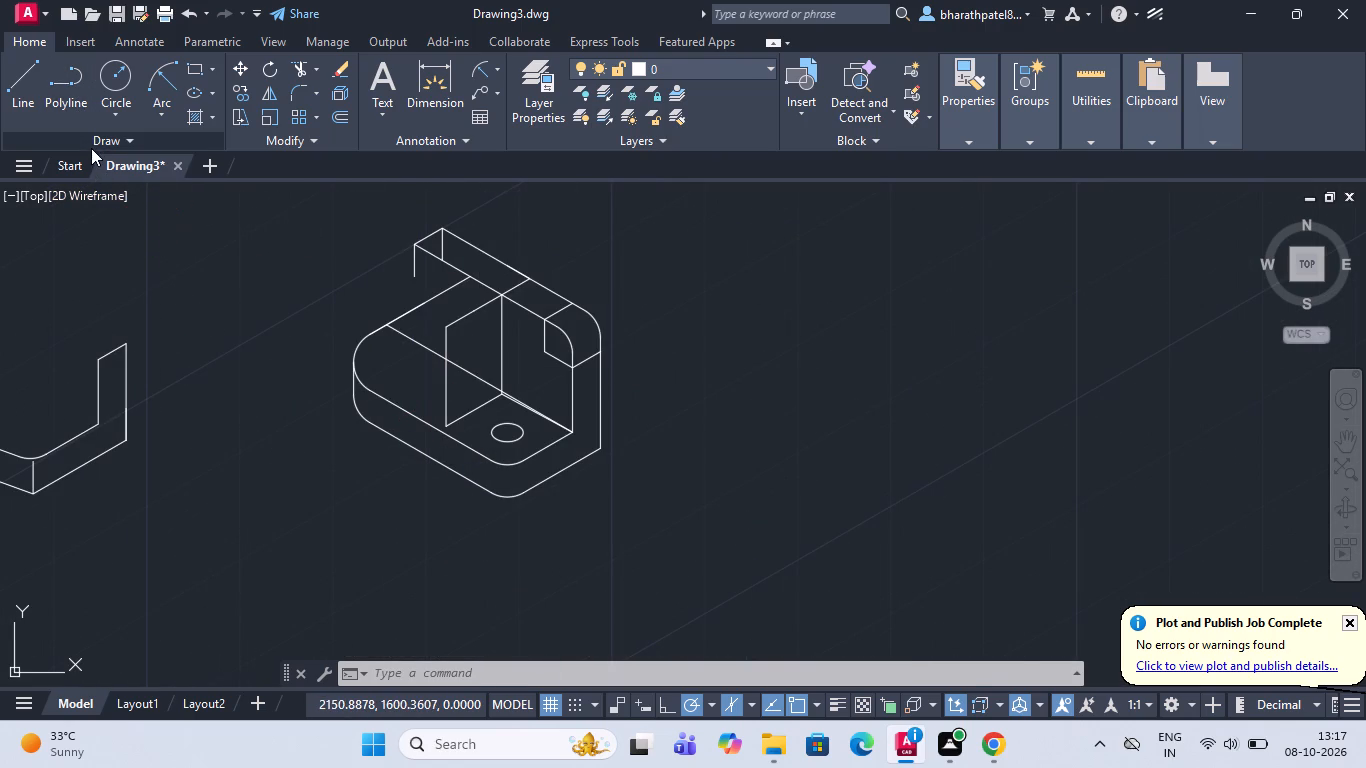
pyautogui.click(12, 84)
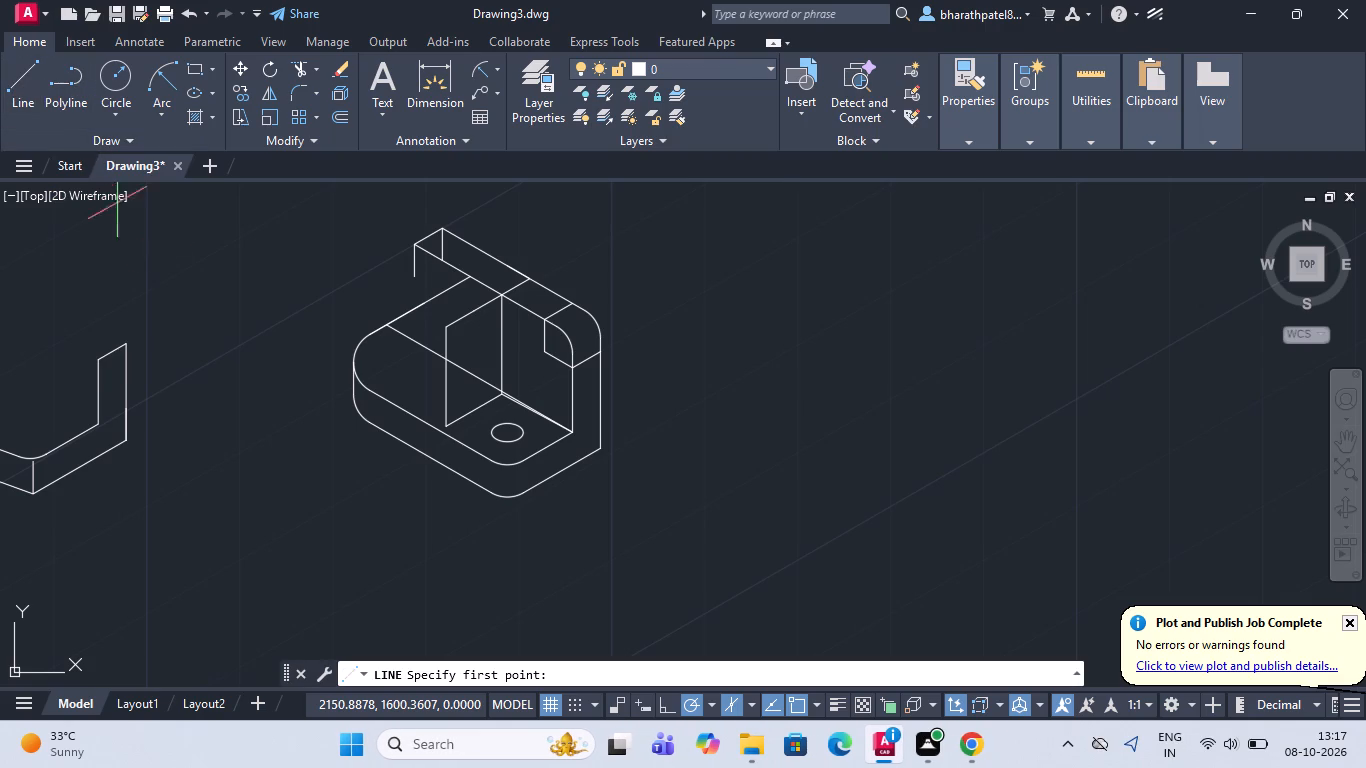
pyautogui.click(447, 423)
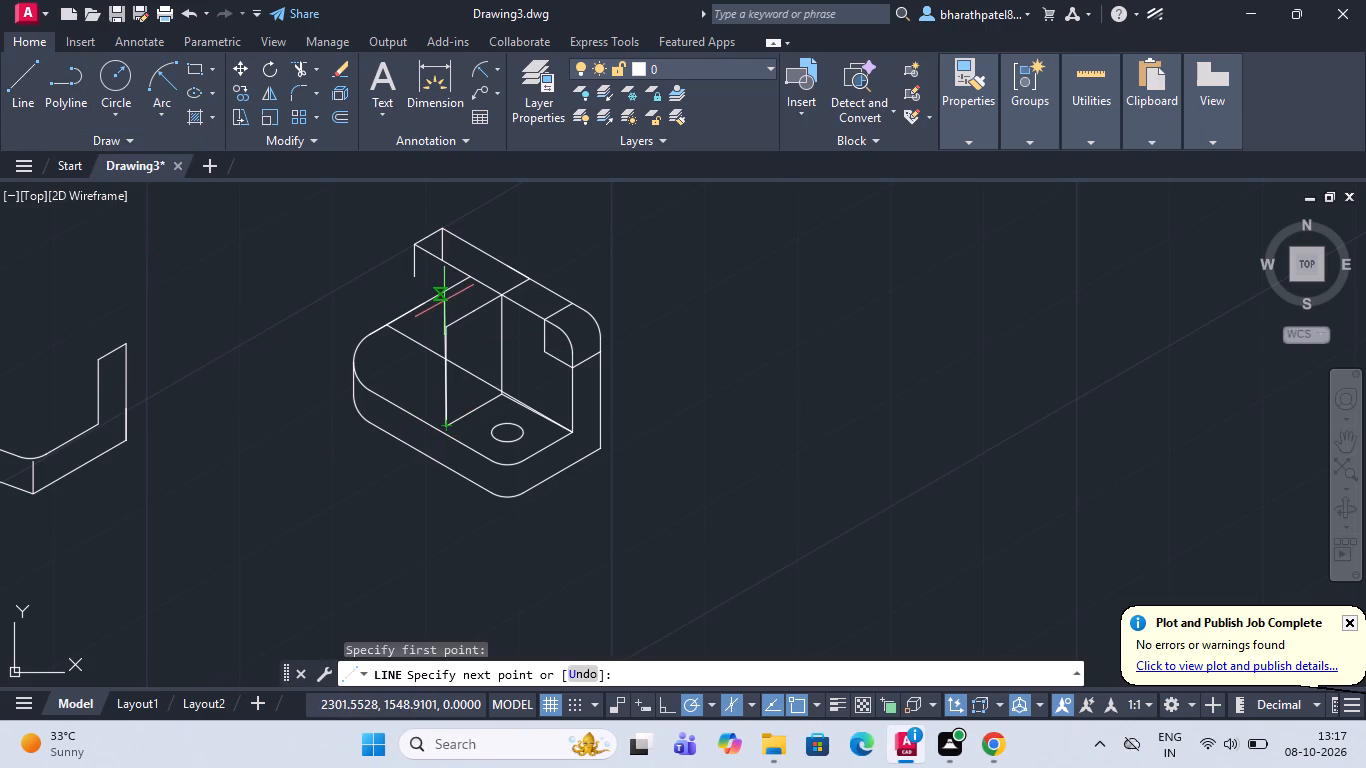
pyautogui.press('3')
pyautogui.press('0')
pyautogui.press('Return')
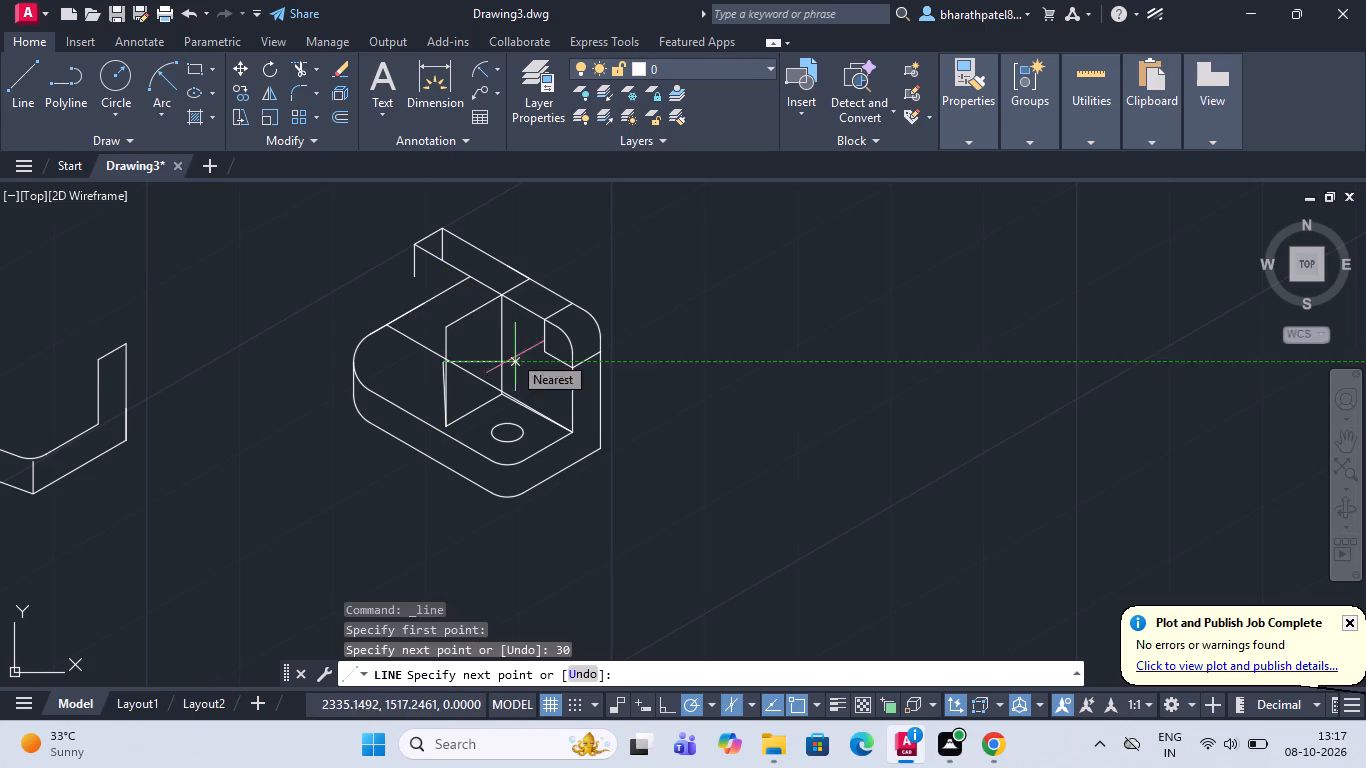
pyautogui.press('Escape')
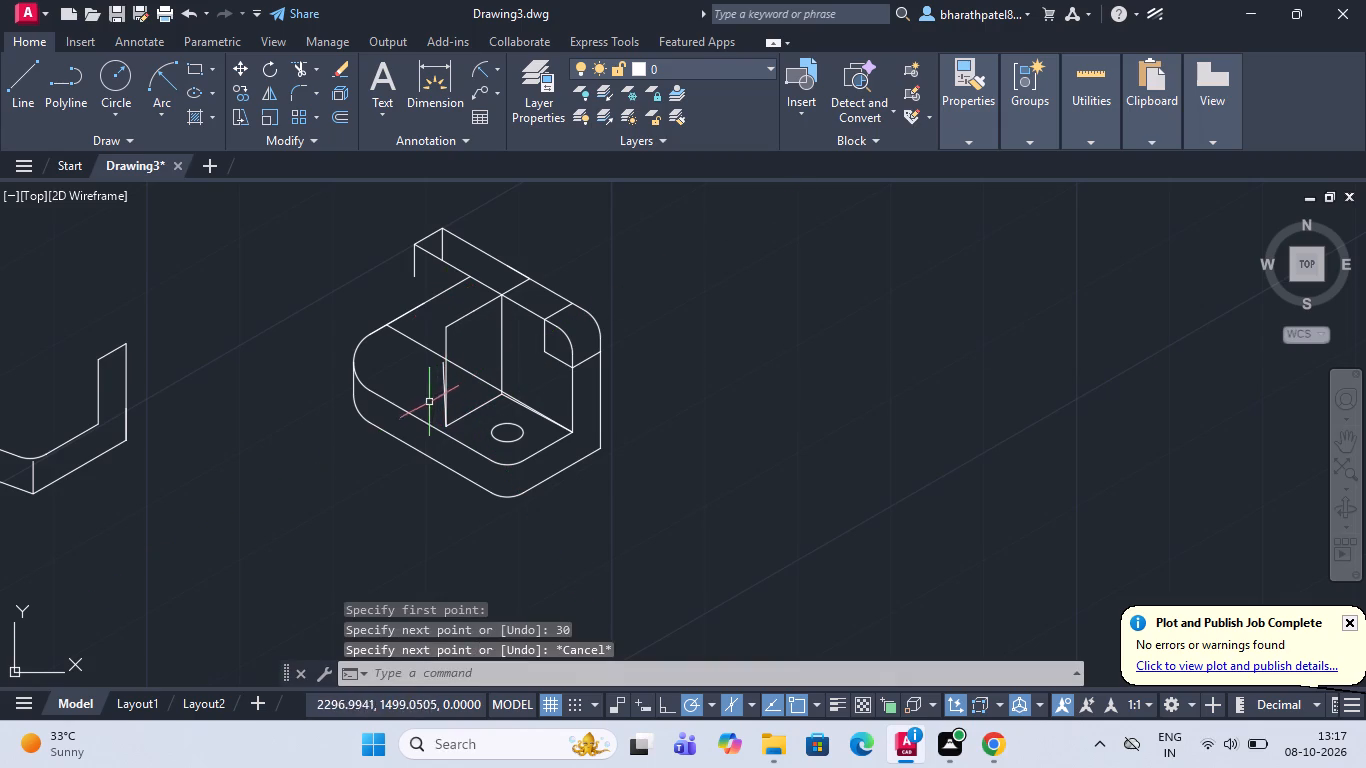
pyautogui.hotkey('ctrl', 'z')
# Draw a 30-unit vertical line up from the rib's outer bottom corner, continuing about 34 units at 30° past the inner vertical line.
pyautogui.click(13, 75)
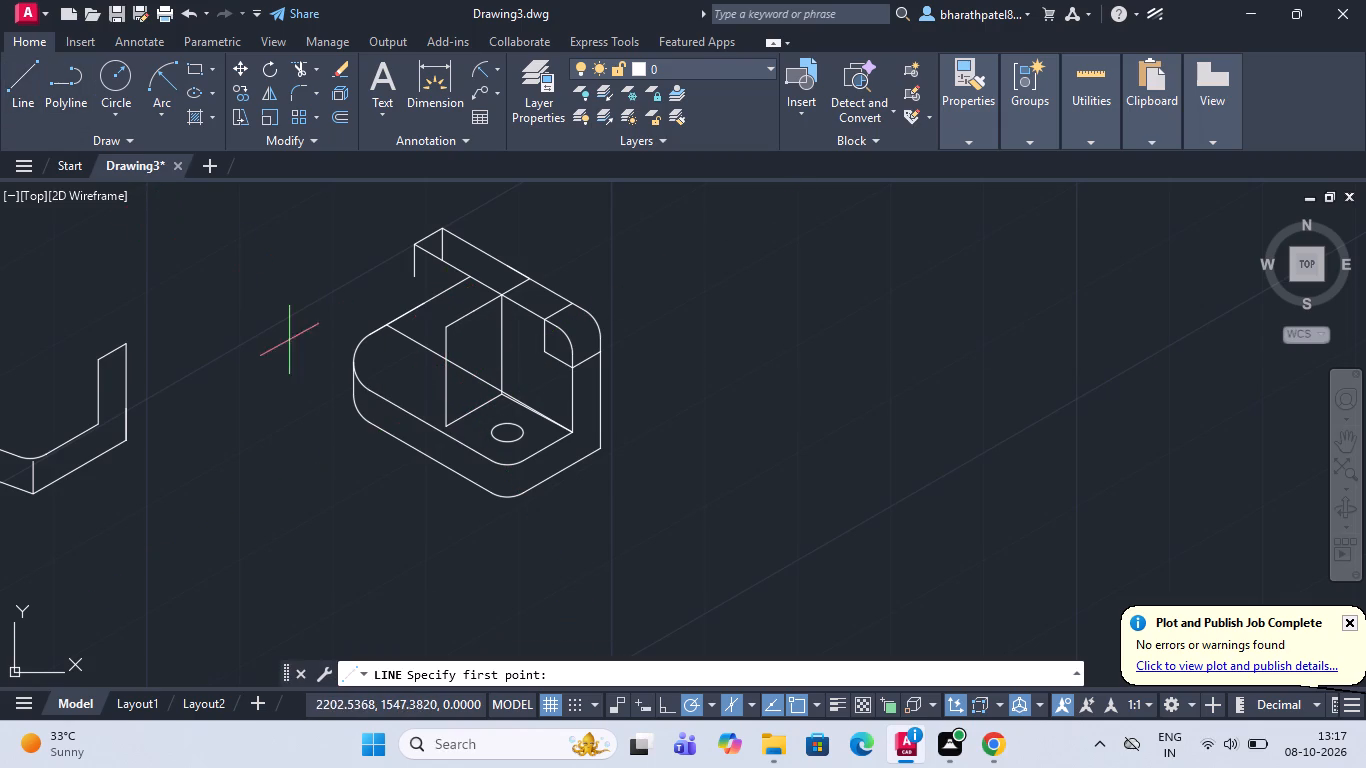
pyautogui.click(448, 432)
pyautogui.scroll(3, 448, 432)
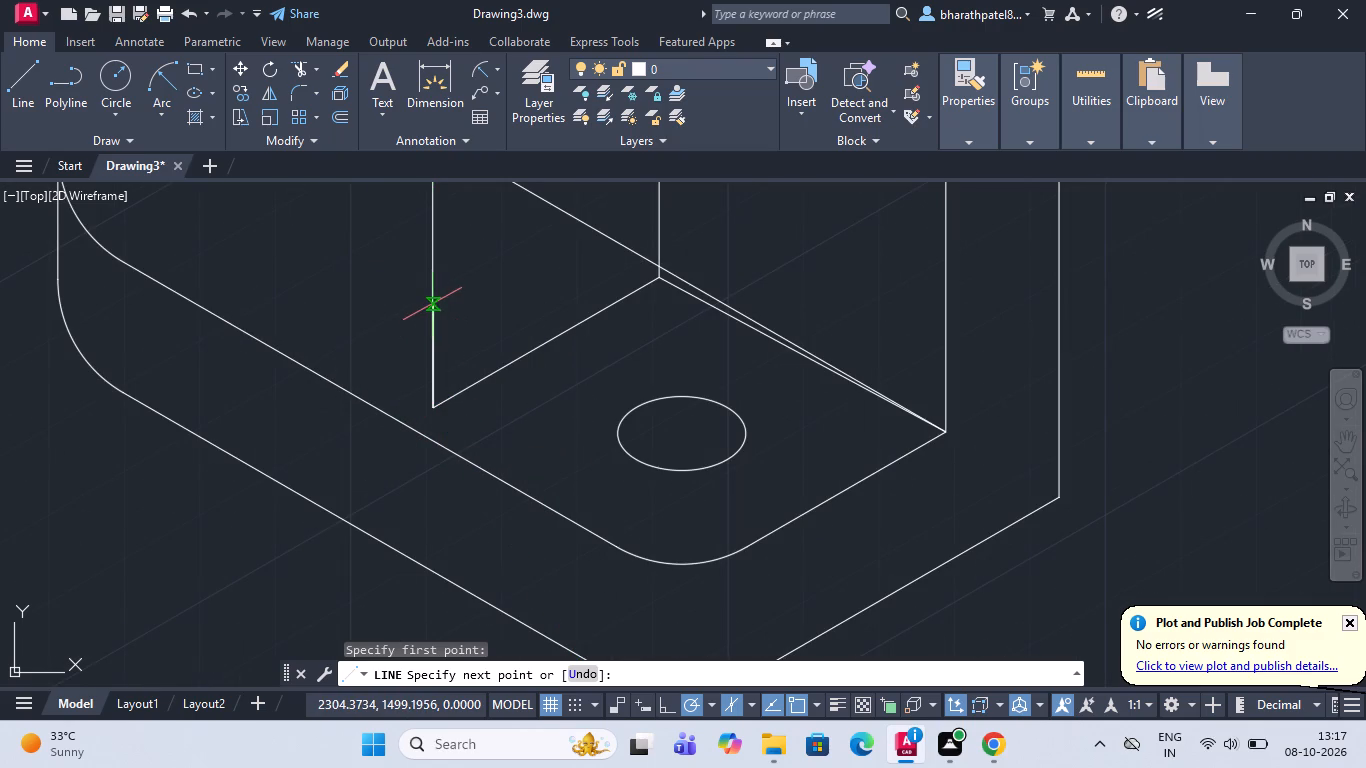
pyautogui.scroll(-3, 436, 313)
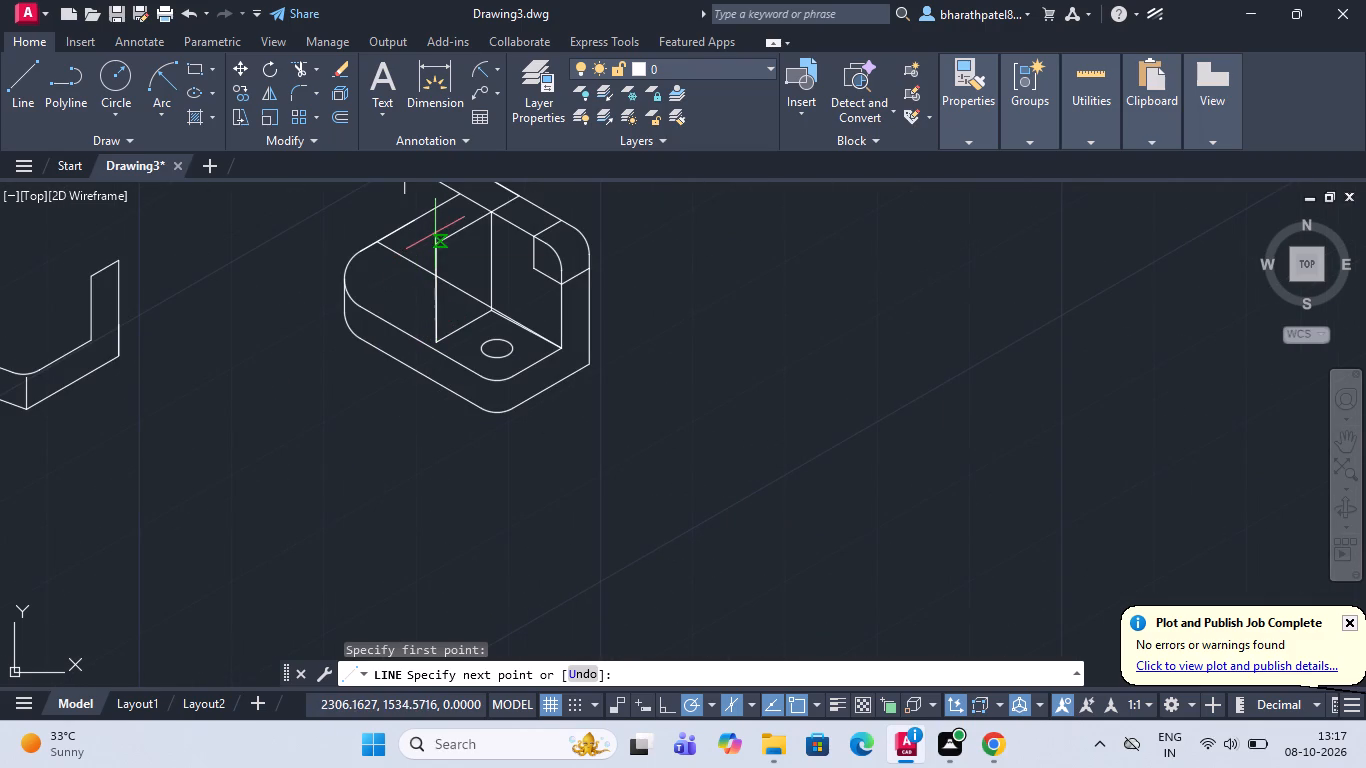
pyautogui.scroll(-3, 439, 240)
pyautogui.scroll(3, 439, 218)
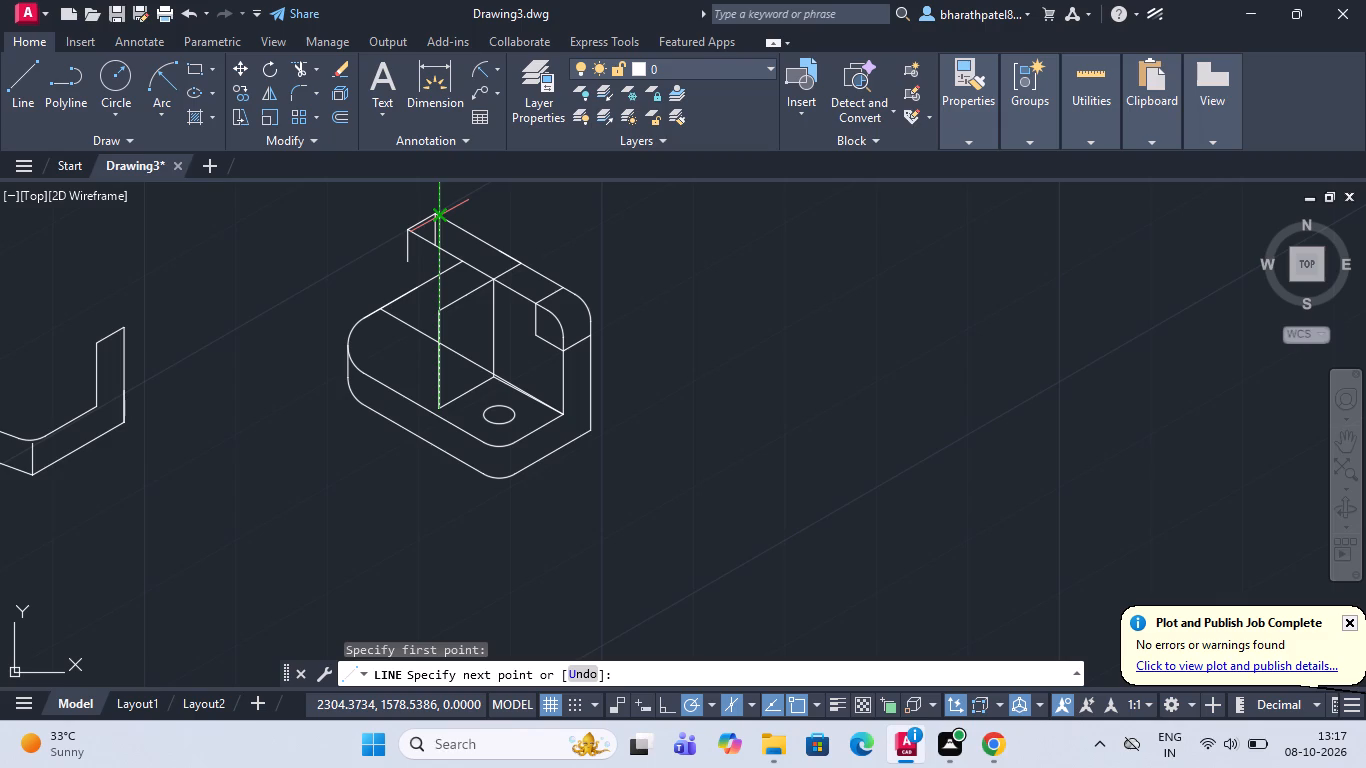
pyautogui.write('30')
pyautogui.press('Return')
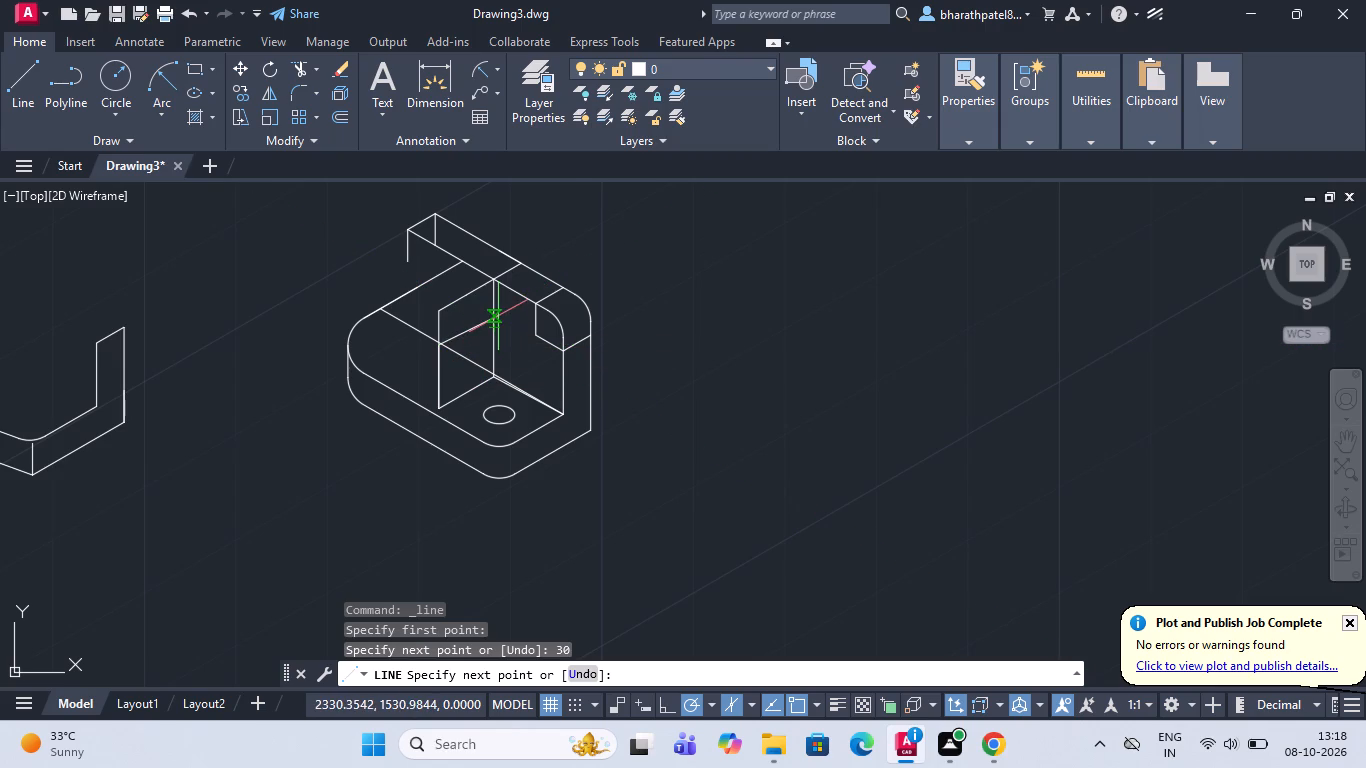
pyautogui.scroll(2, 502, 311)
pyautogui.click(502, 311)
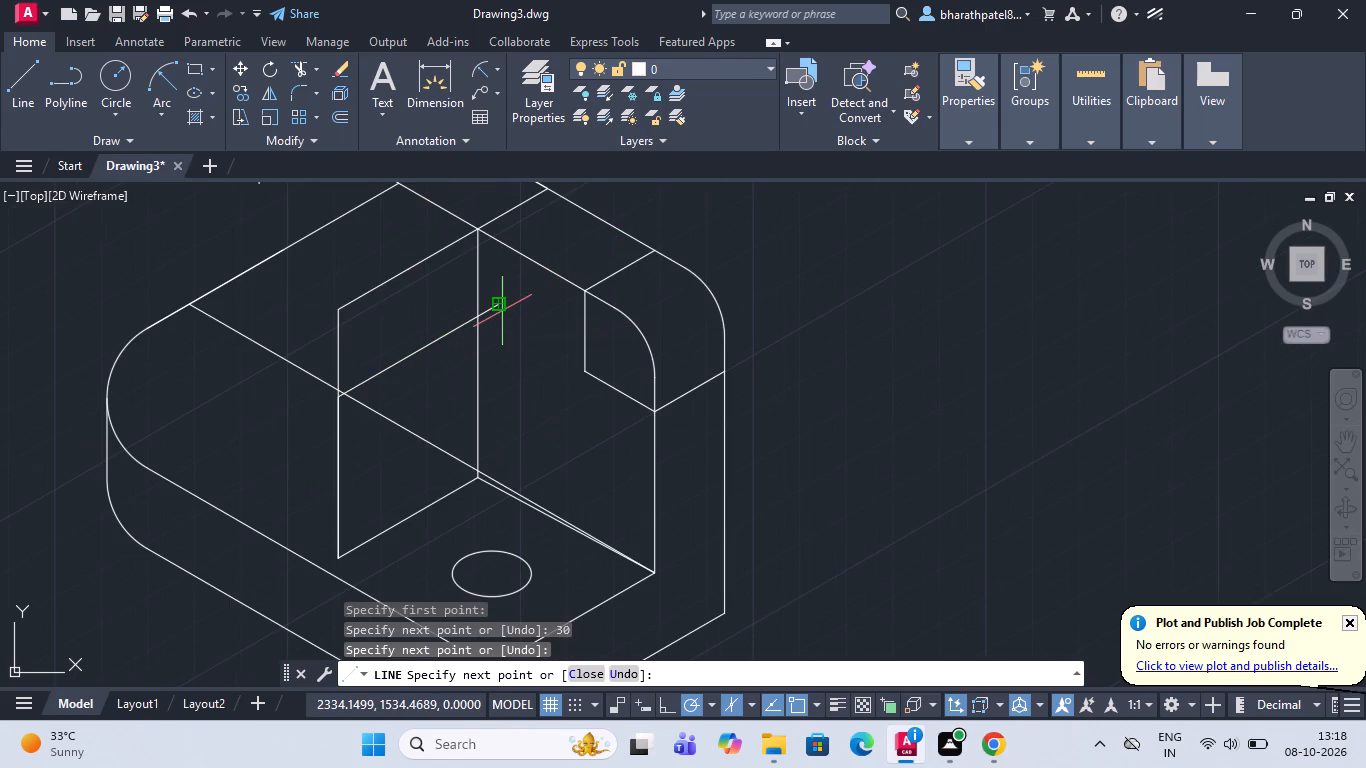
pyautogui.press('Escape')
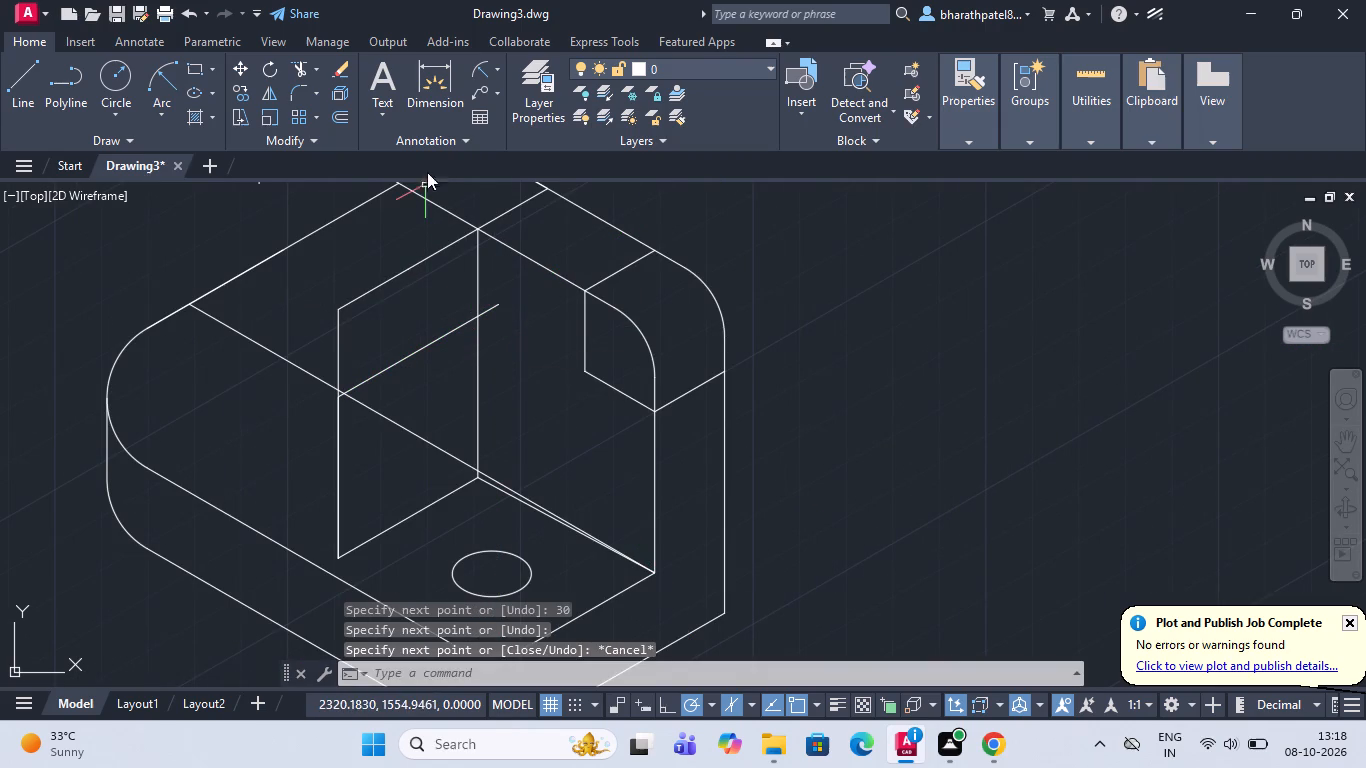
# Trim the end of the rib's 30° line that extends past the inner vertical line.
pyautogui.click(292, 67)
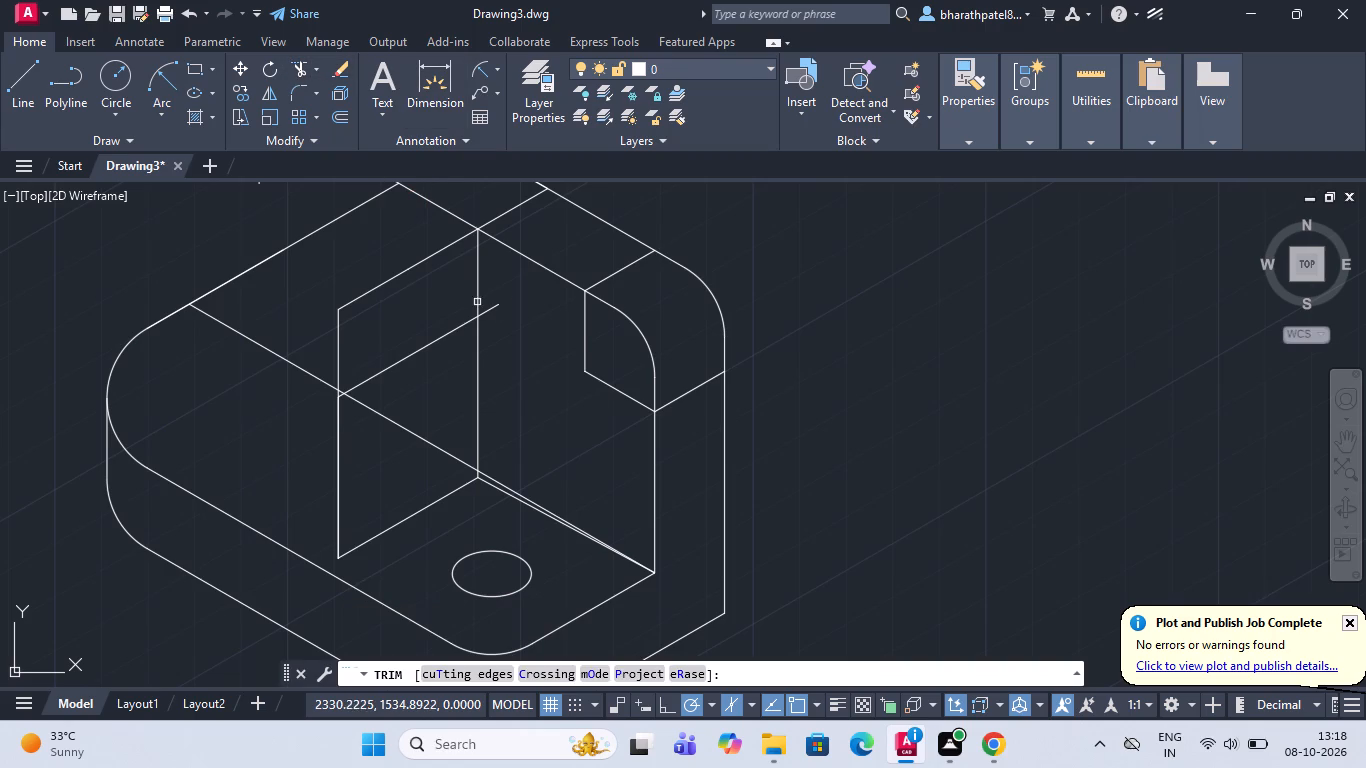
pyautogui.click(492, 304)
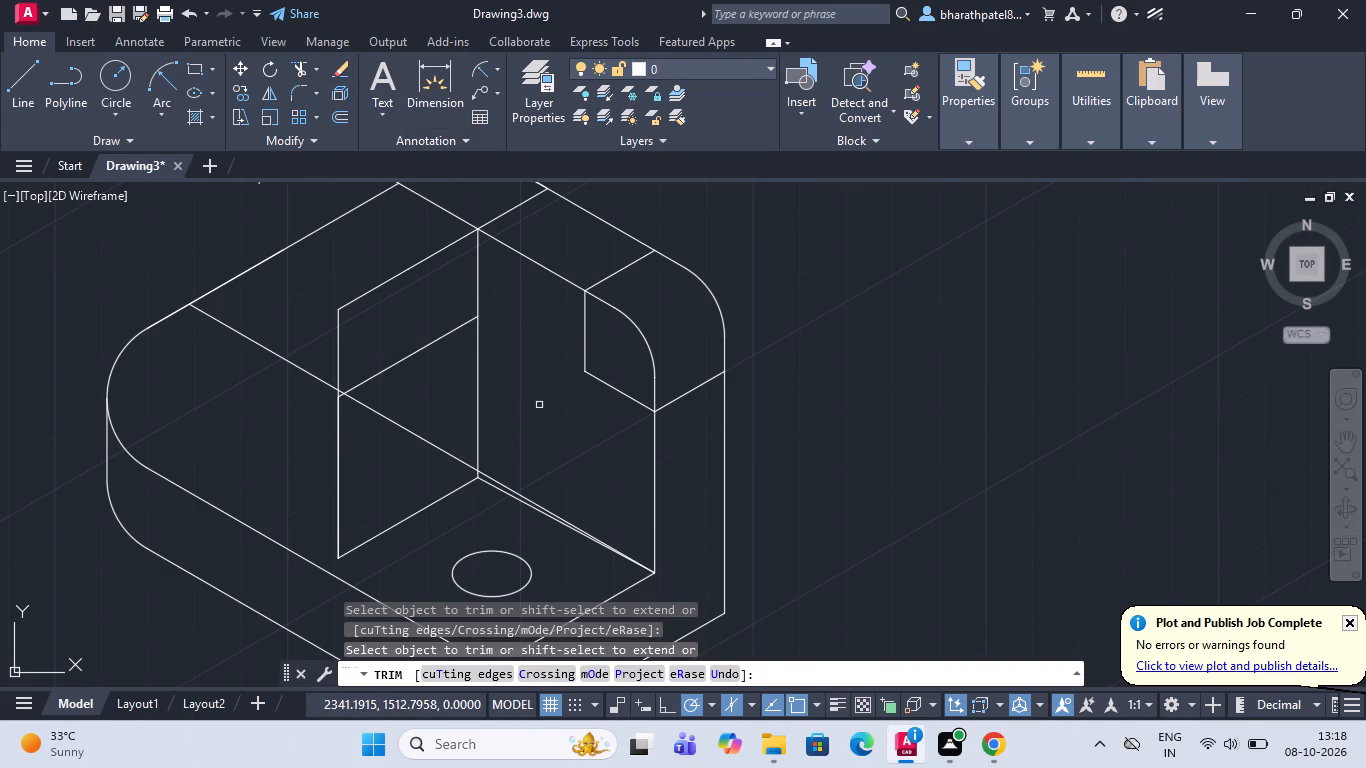
# Draw a 15-unit line outward from the rib's inner top corner, continuing to the top of the outer 30-unit vertical line.
pyautogui.click(7, 88)
pyautogui.click(482, 229)
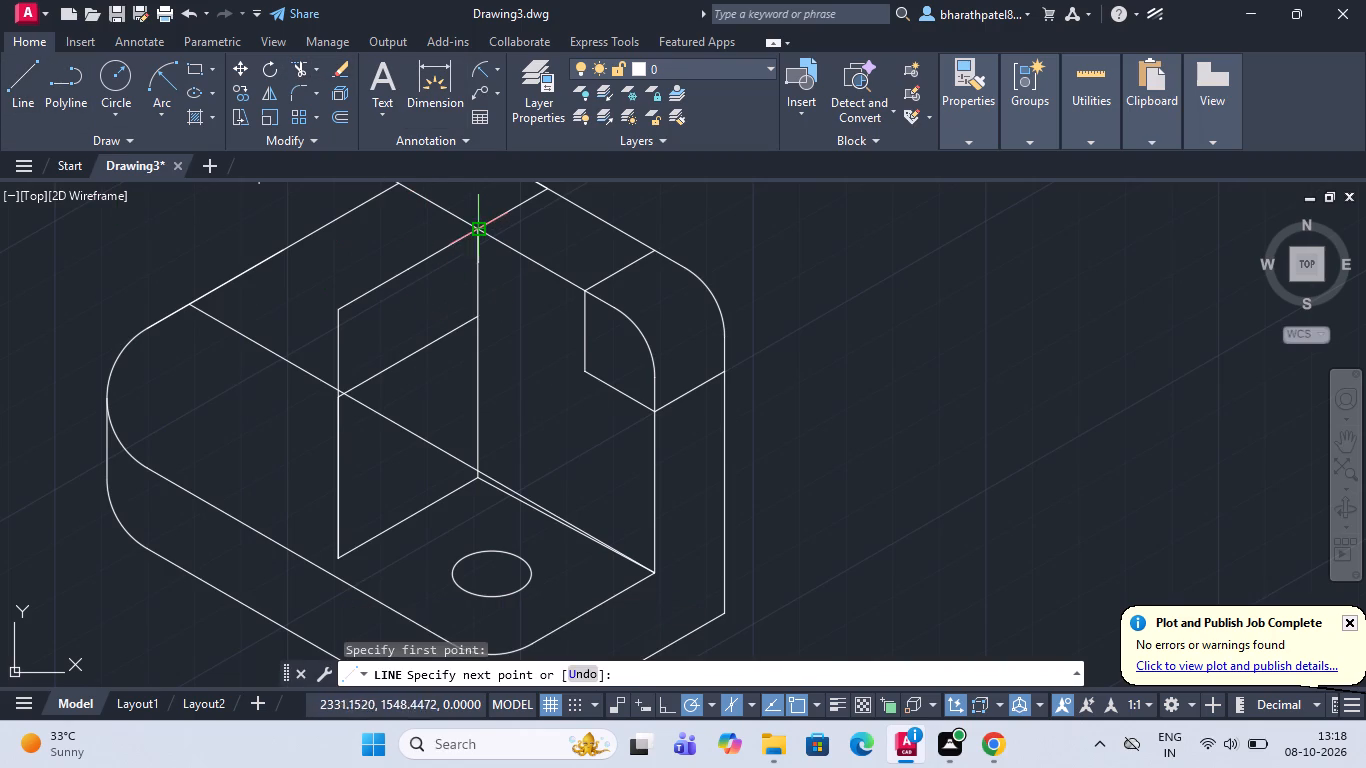
pyautogui.write('15')
pyautogui.press('Return')
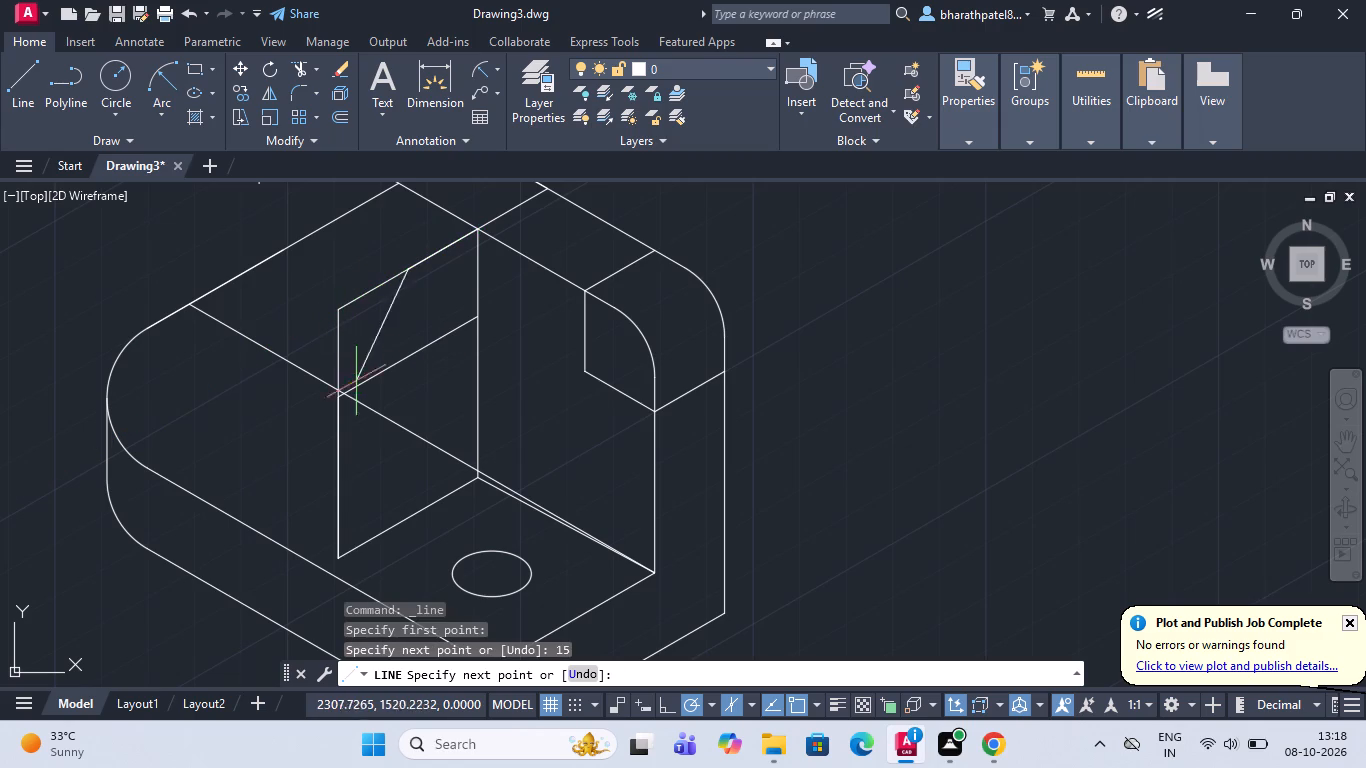
pyautogui.scroll(3, 341, 411)
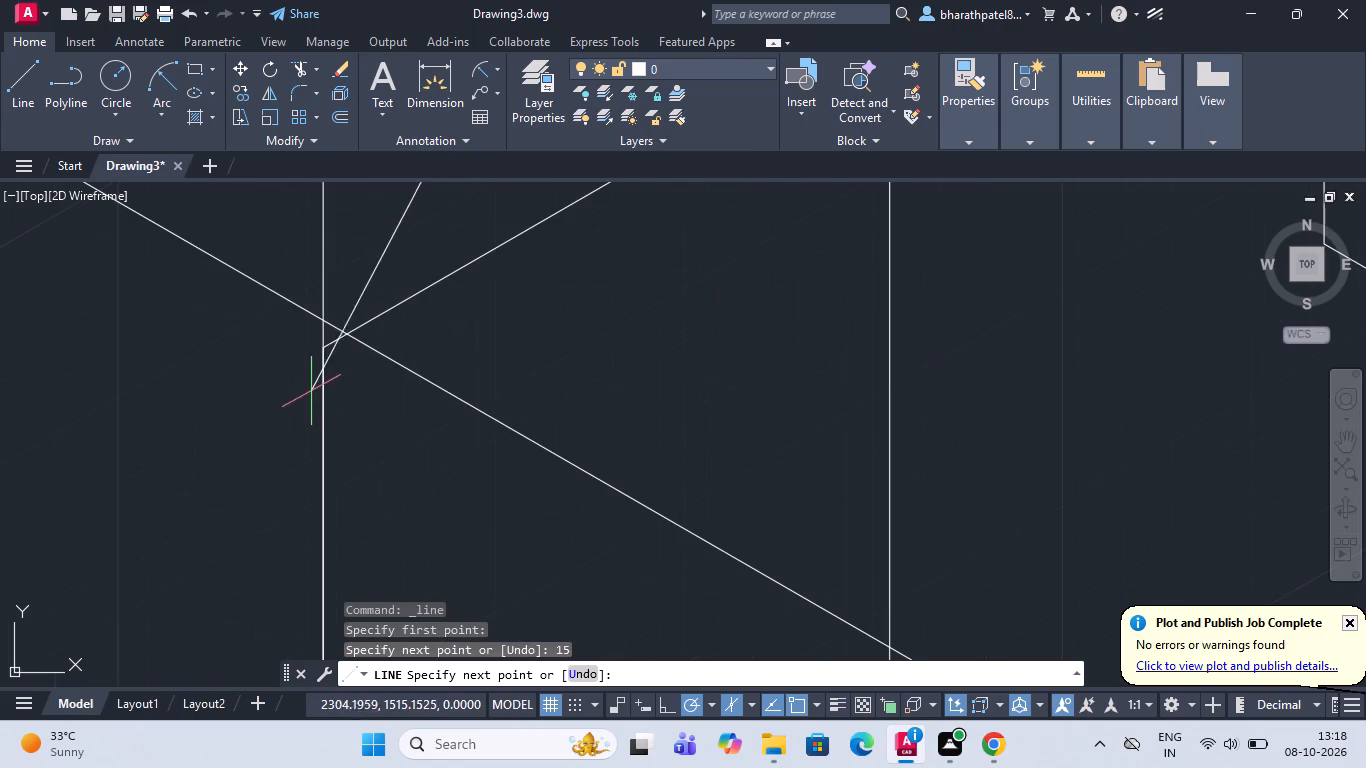
pyautogui.click(327, 349)
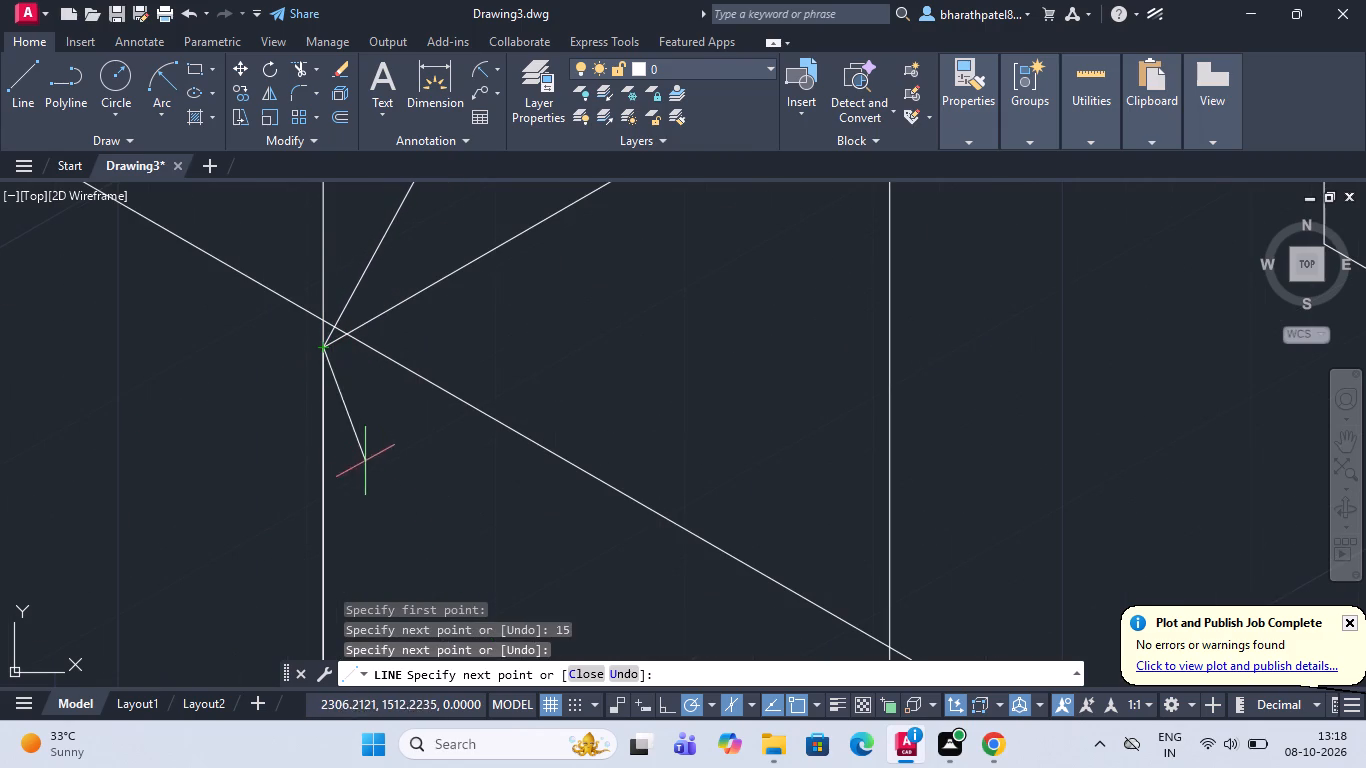
pyautogui.press('Escape')
# Trim the rib's outer upper corner outside the slanted line, removing the leftover top and vertical segments.
pyautogui.scroll(-4, 380, 477)
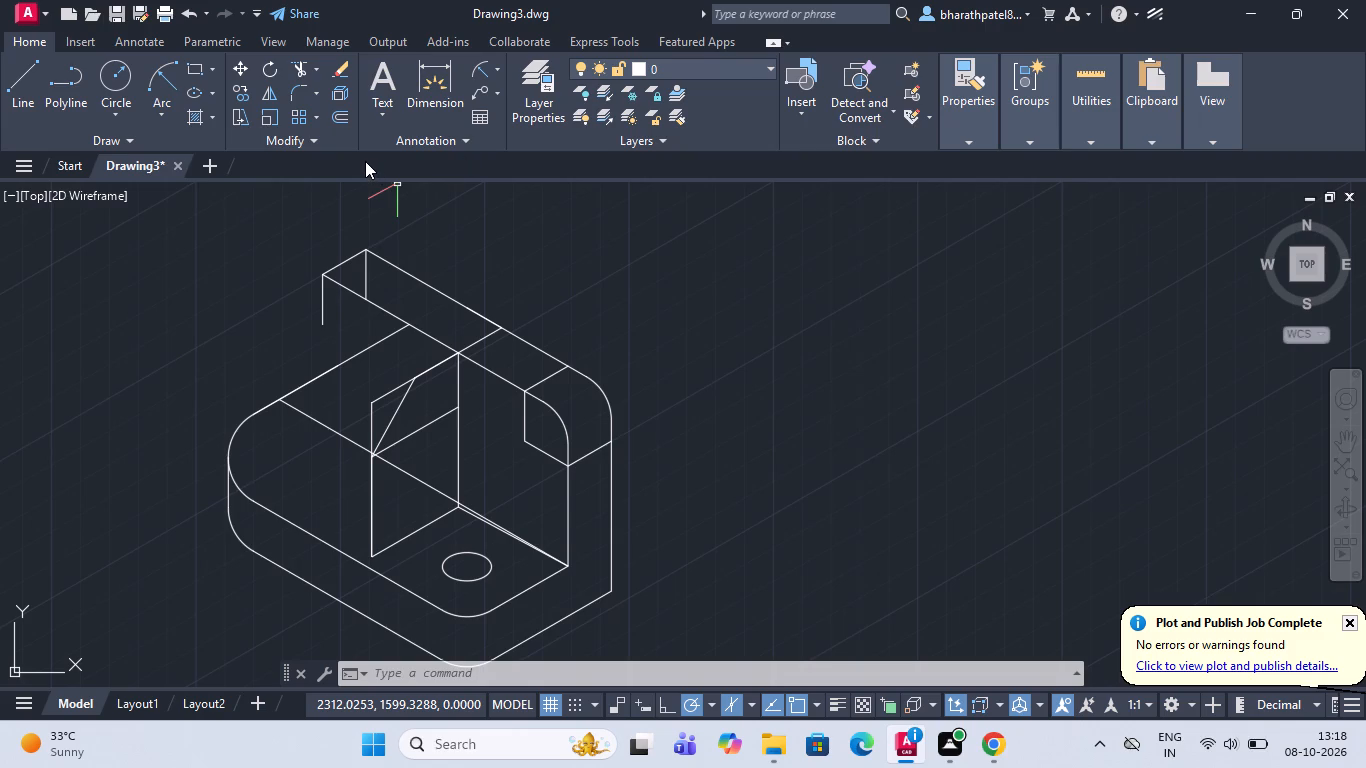
pyautogui.click(299, 69)
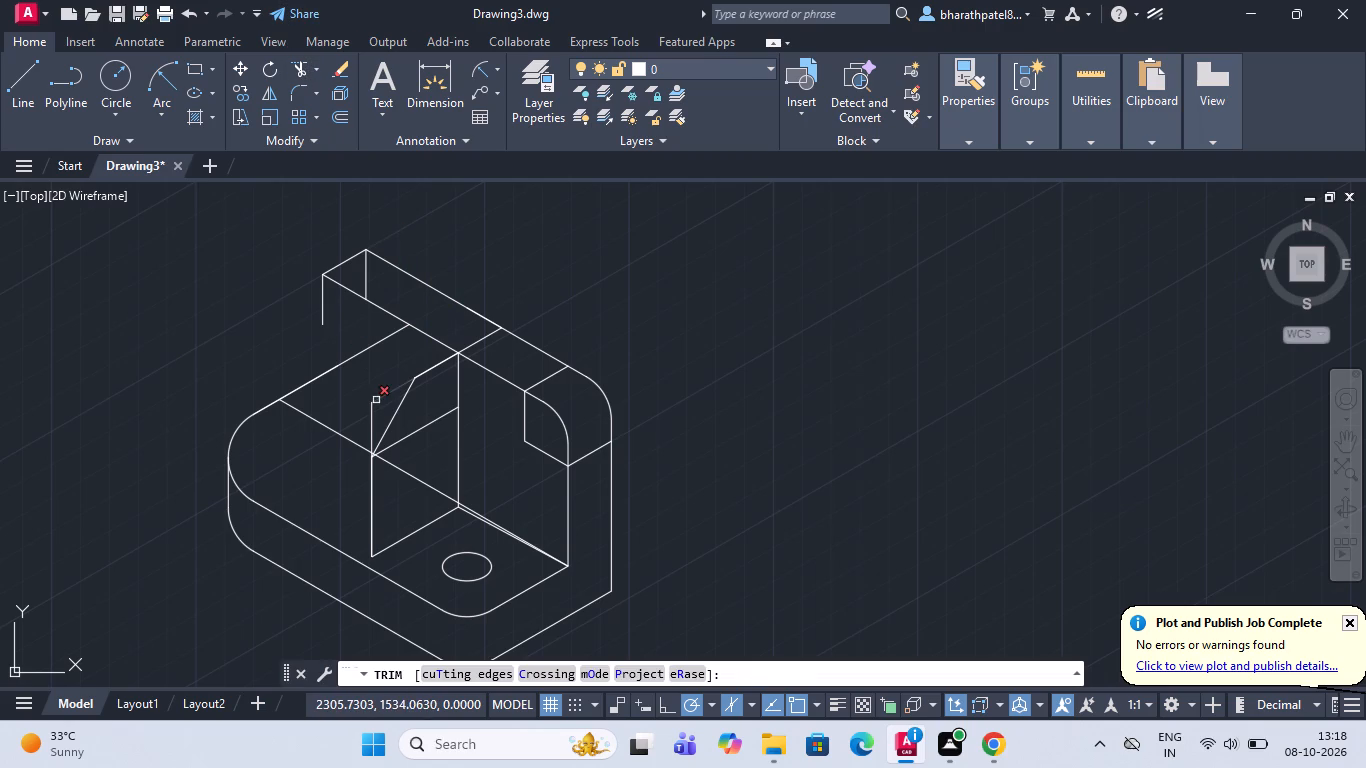
pyautogui.click(376, 400)
pyautogui.click(373, 414)
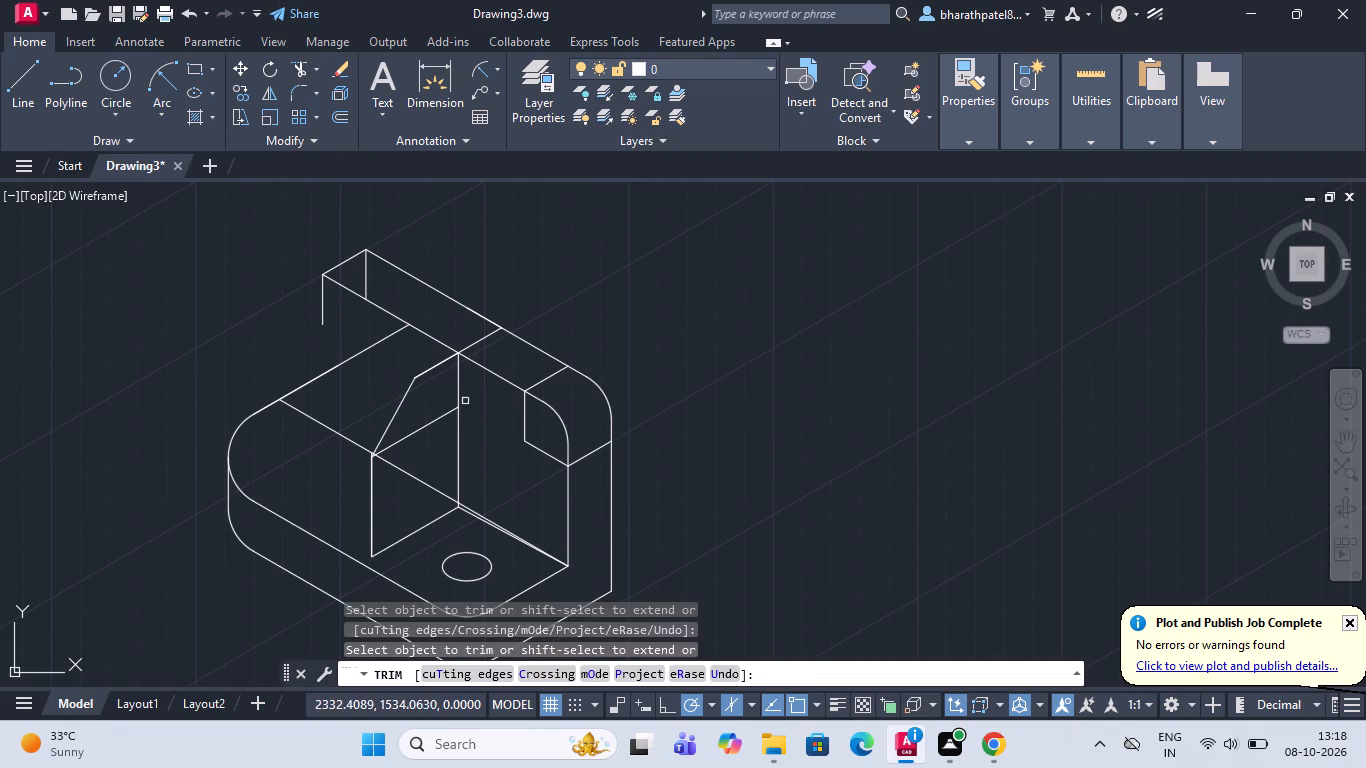
# Draw a 15-unit line at 330° from the rib's inner top corner along the upright's edge, continuing 30 units at 210°.
pyautogui.scroll(-3, 459, 387)
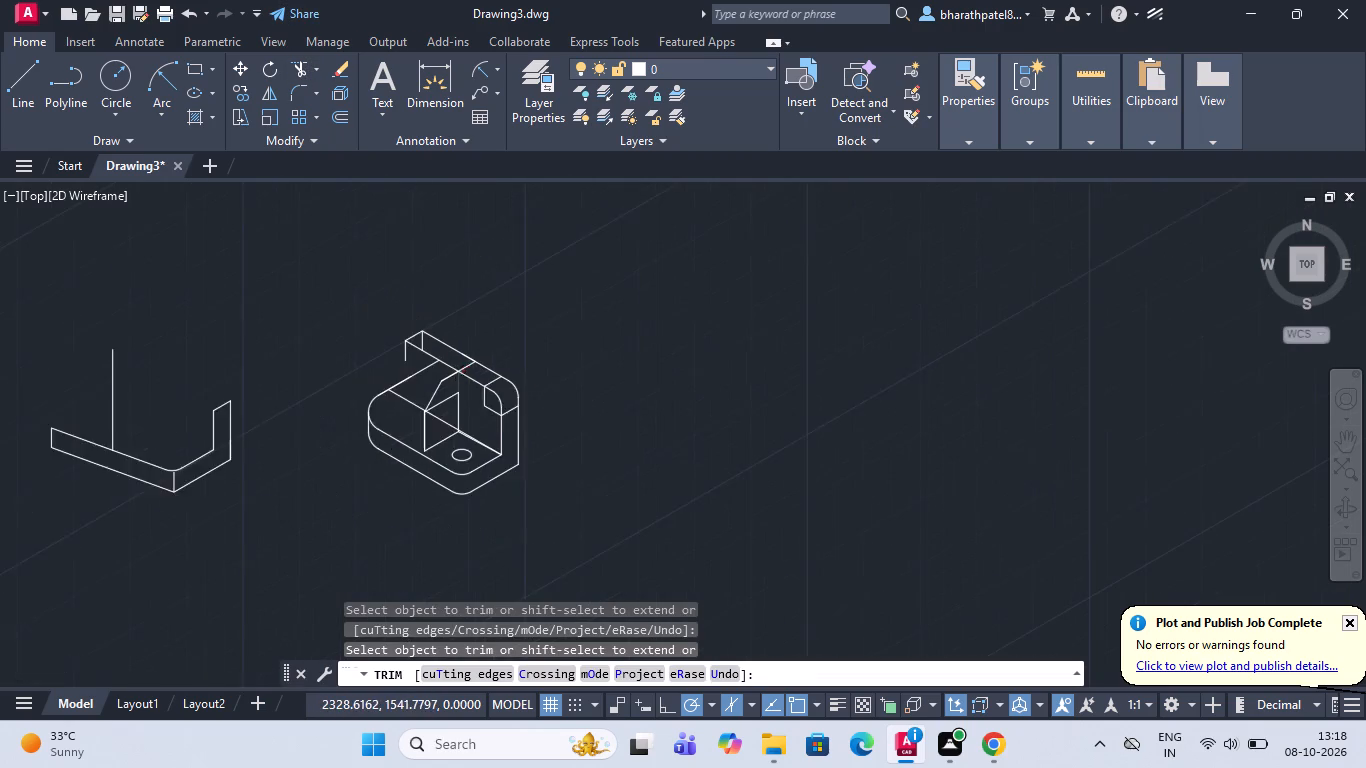
pyautogui.scroll(2, 461, 457)
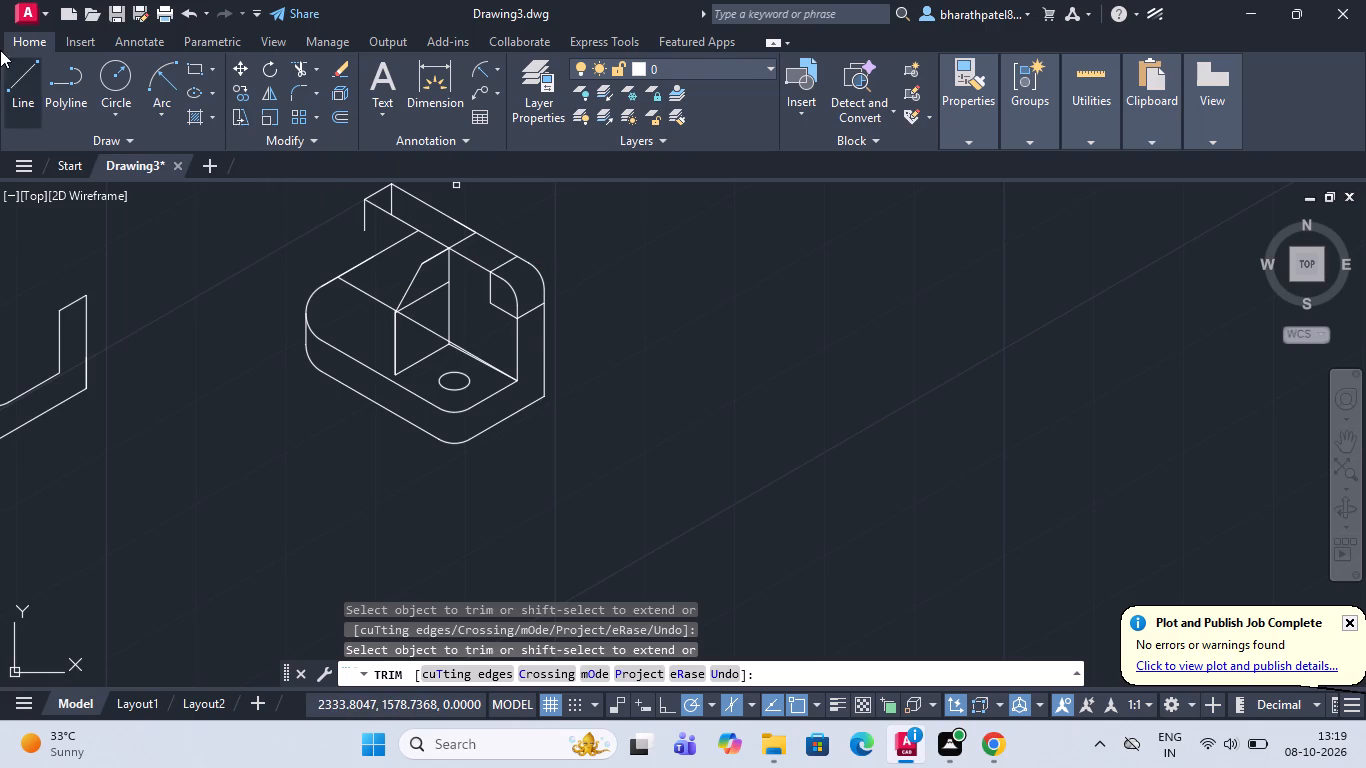
pyautogui.click(10, 73)
pyautogui.scroll(3, 471, 247)
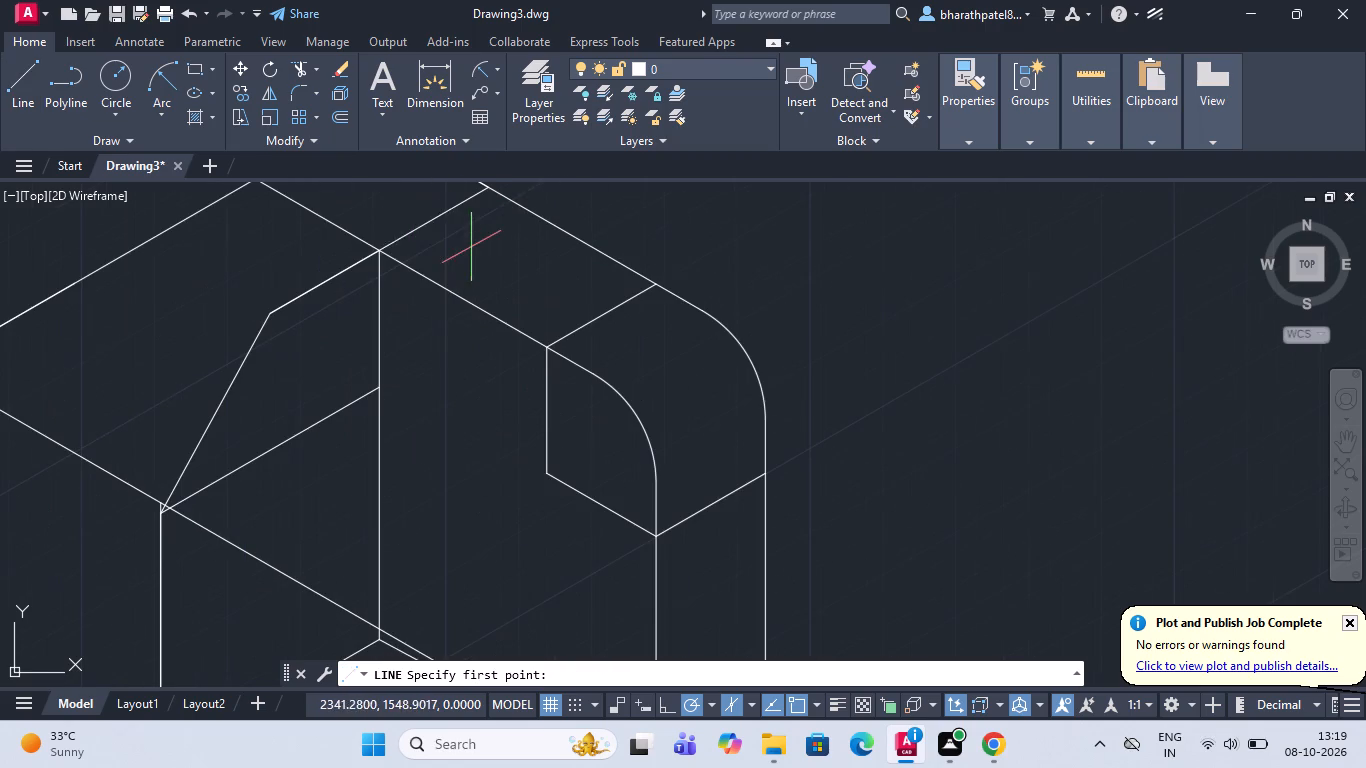
pyautogui.click(377, 252)
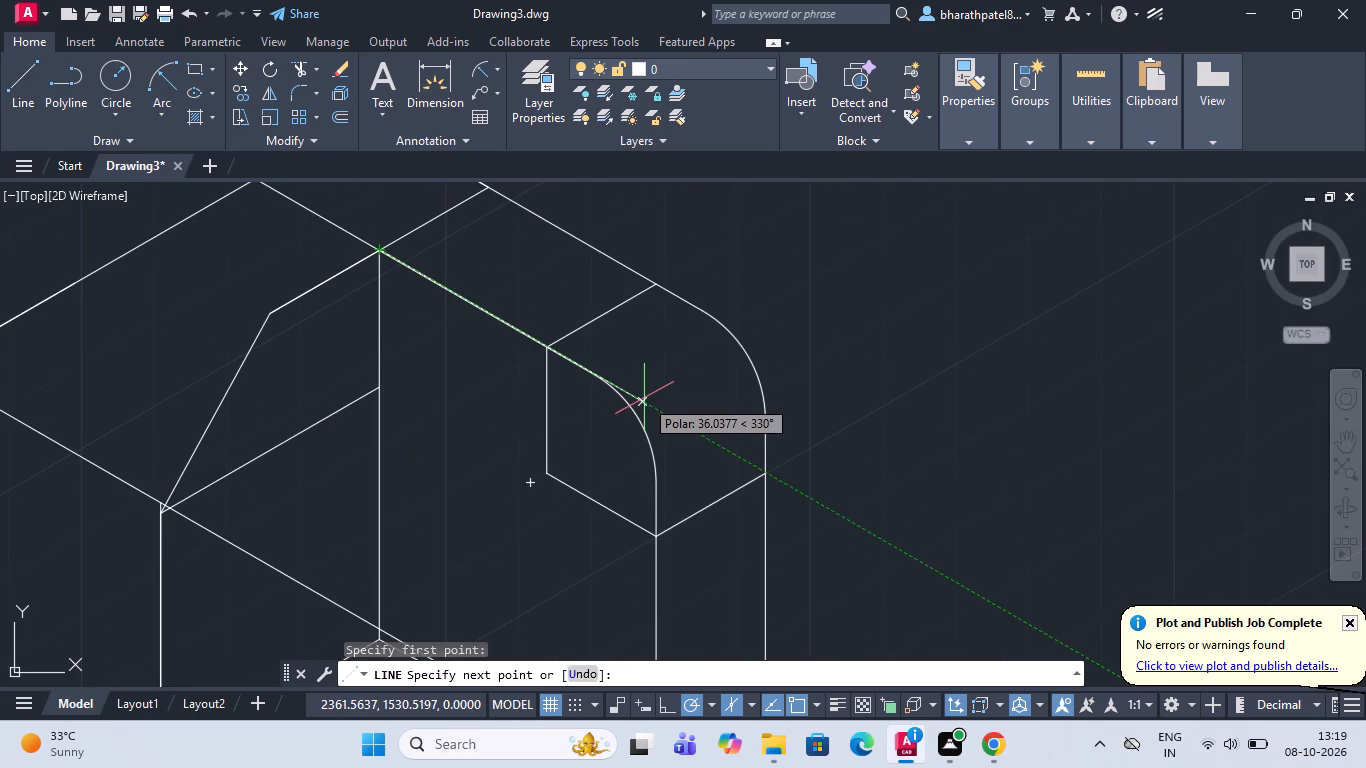
pyautogui.write('15')
pyautogui.press('Return')
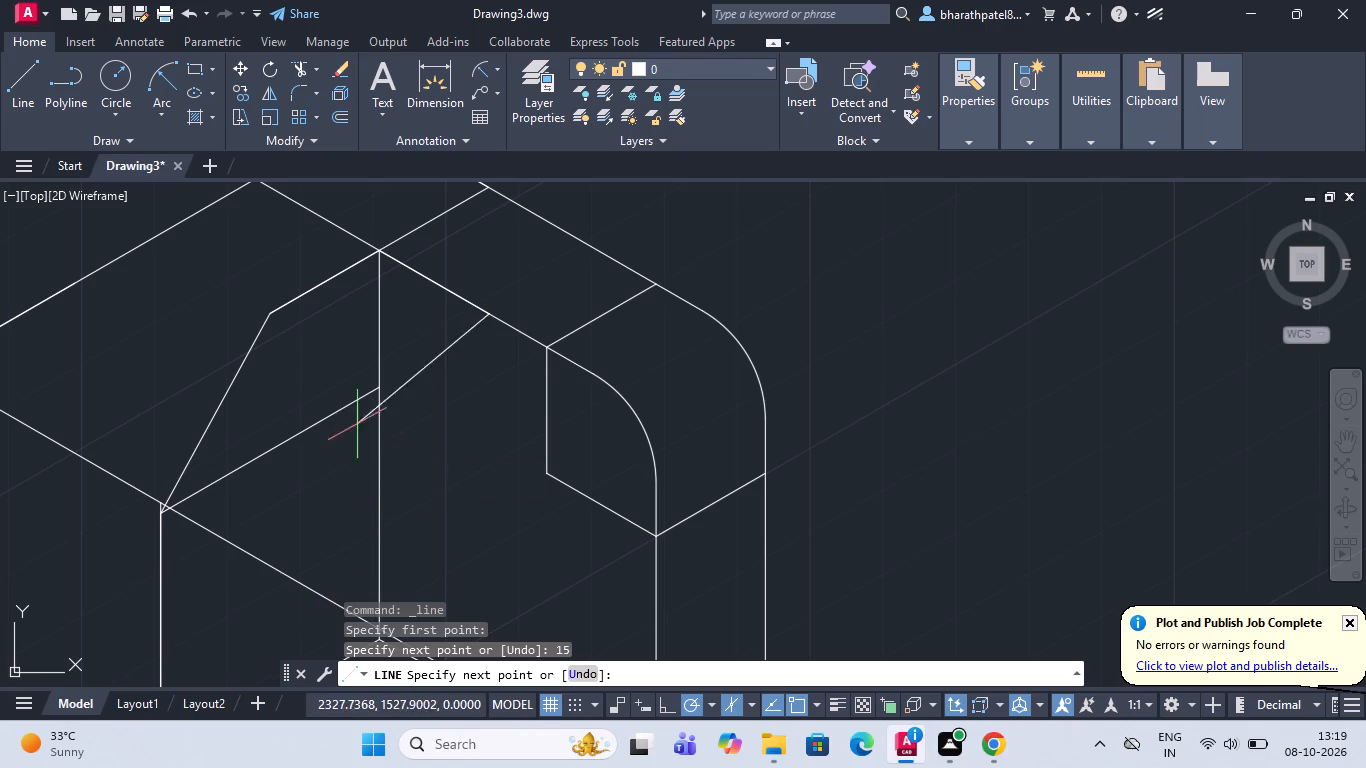
pyautogui.scroll(-2, 393, 488)
pyautogui.scroll(1, 434, 574)
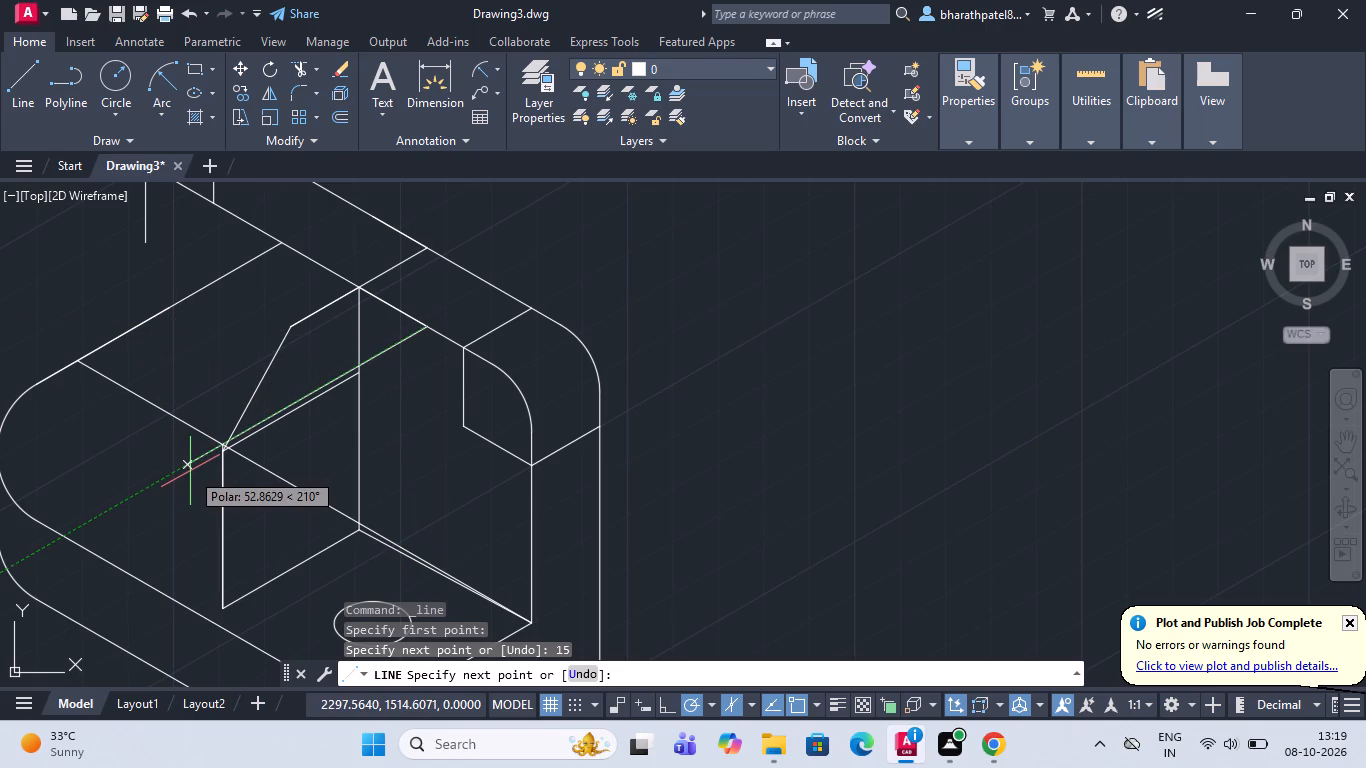
pyautogui.press('3')
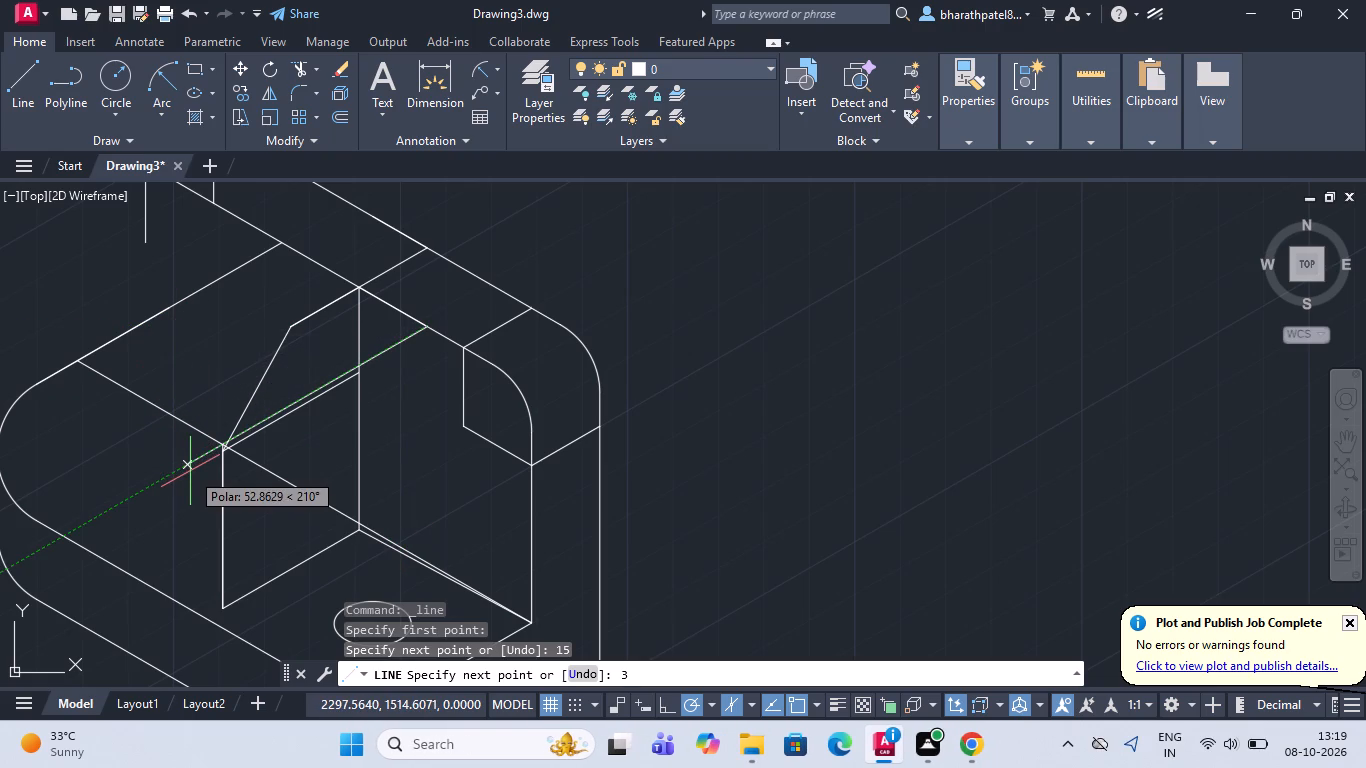
pyautogui.press('0')
pyautogui.press('Return')
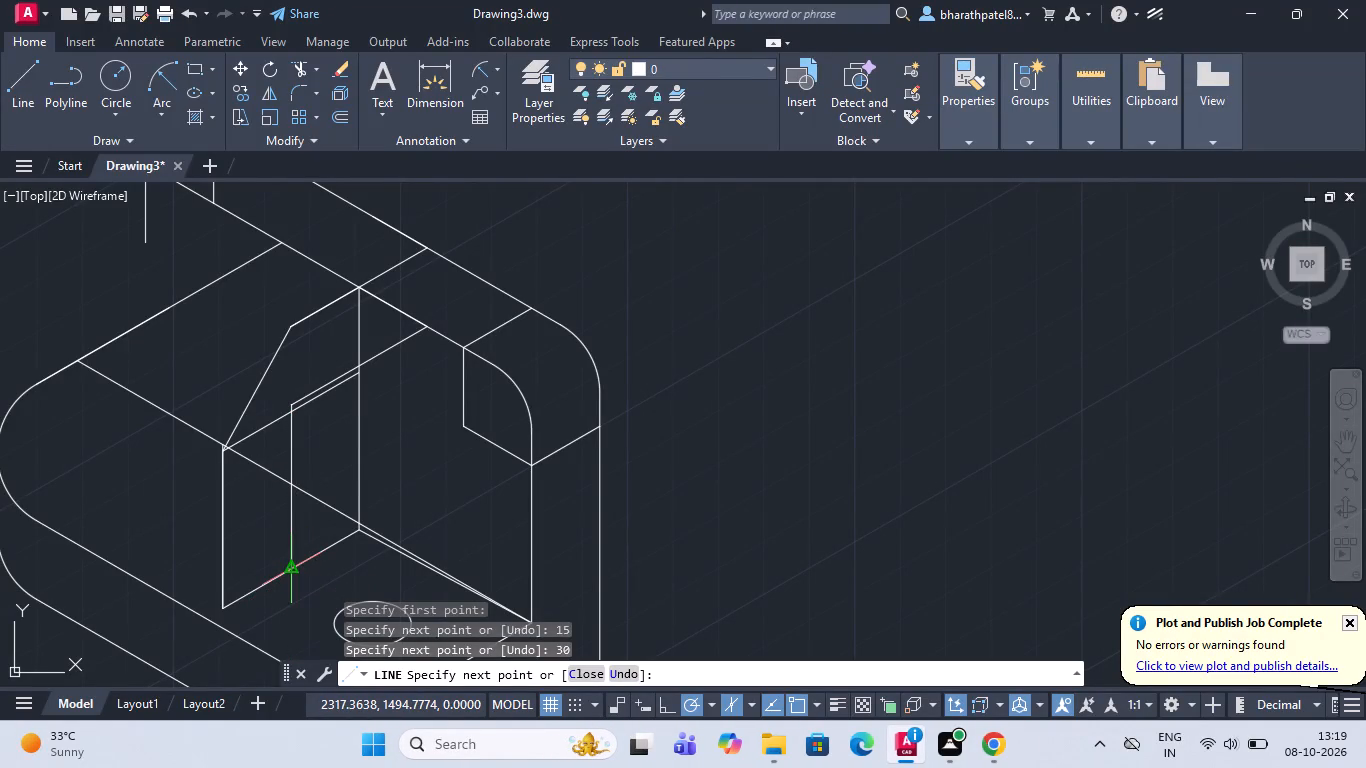
pyautogui.scroll(-1, 295, 565)
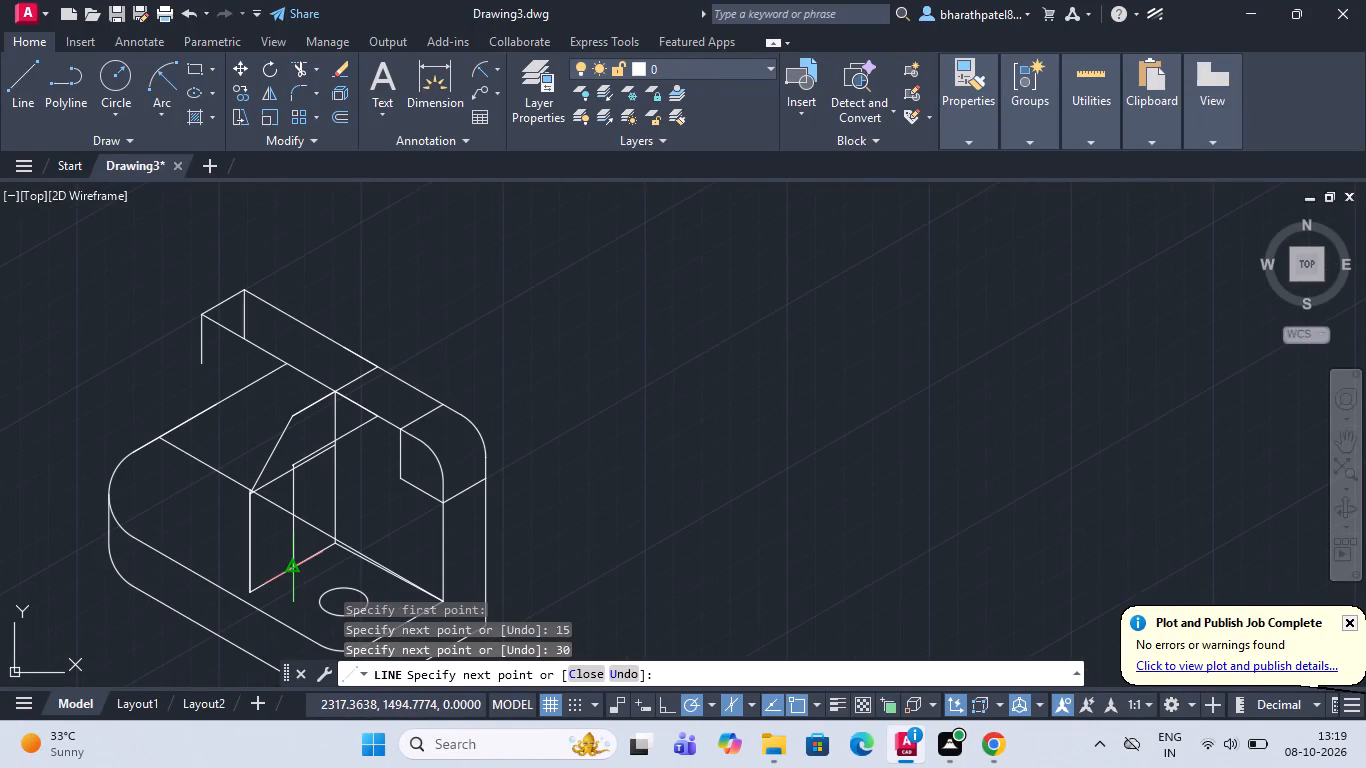
pyautogui.scroll(-1, 287, 634)
pyautogui.scroll(3, 287, 636)
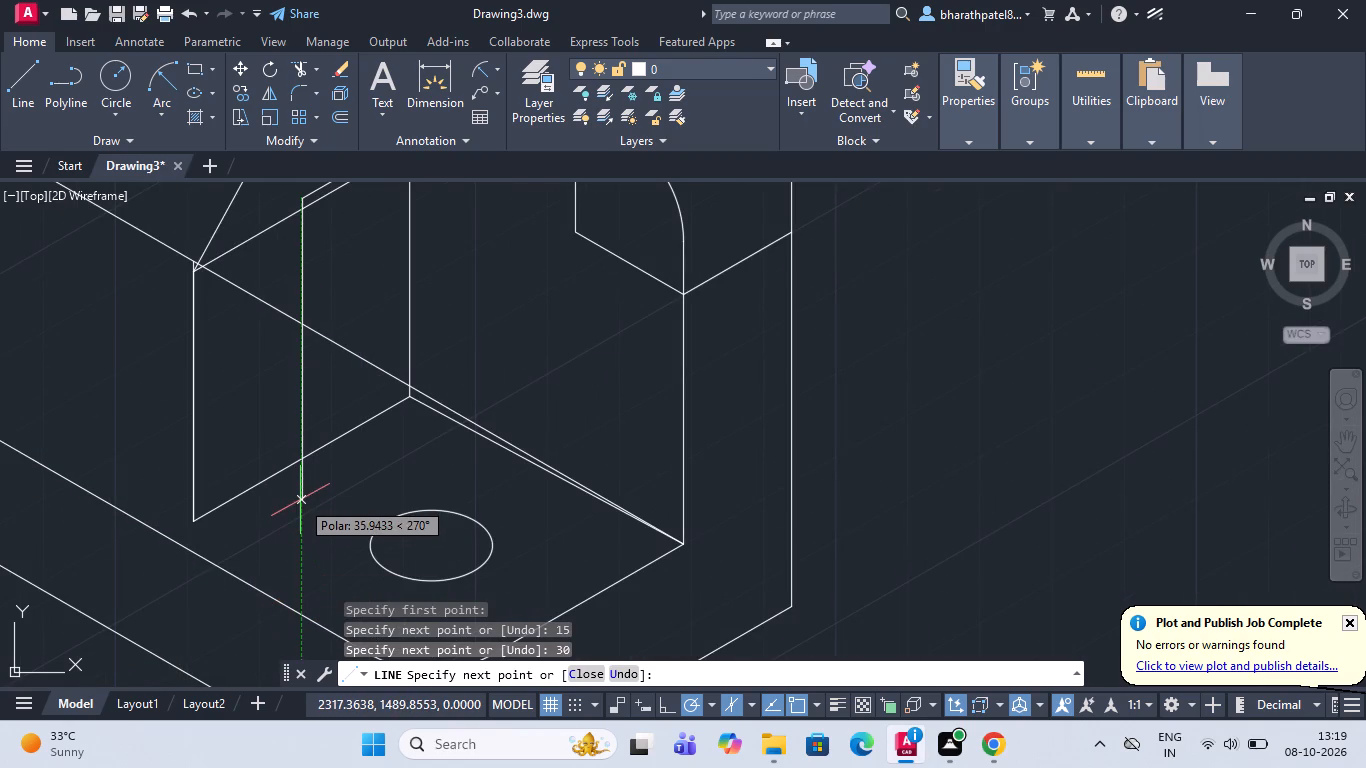
pyautogui.scroll(-2, 300, 503)
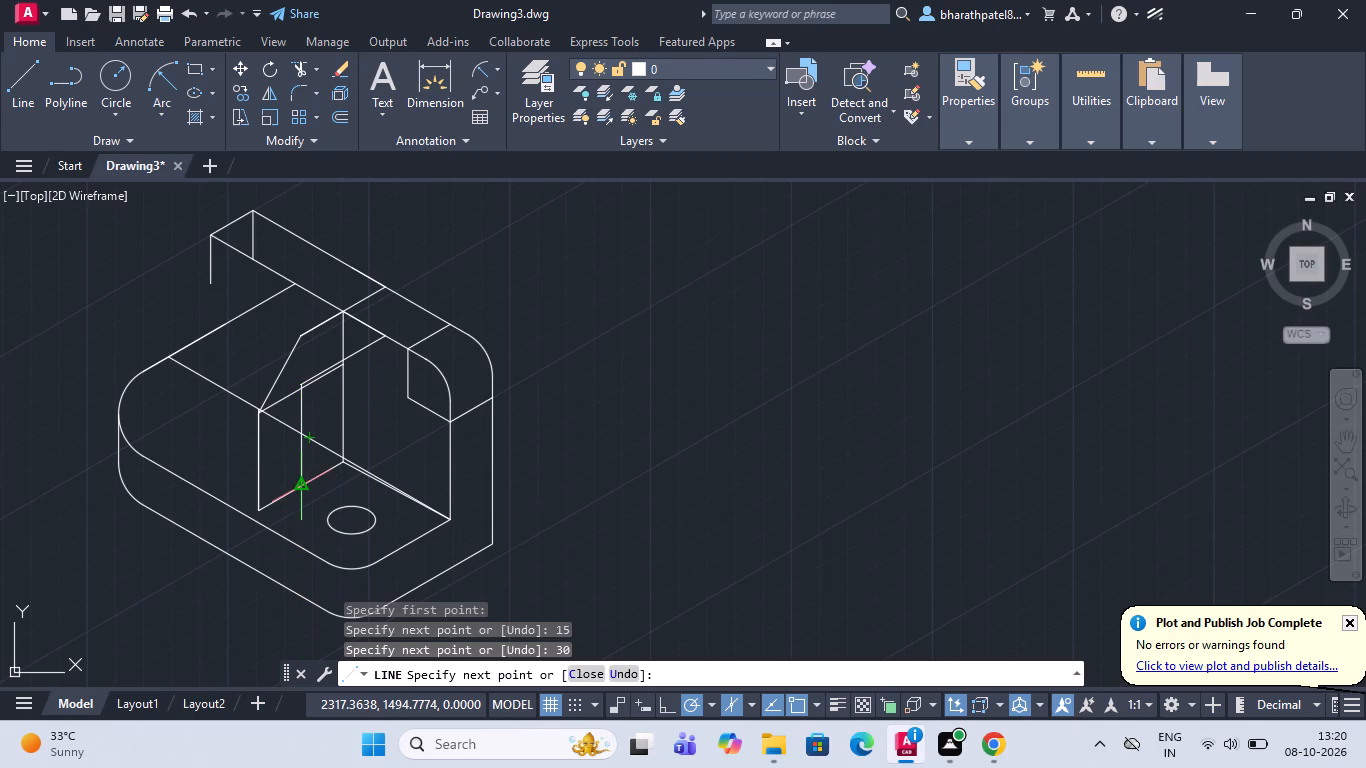
pyautogui.press('Escape')
# Draw a freehand, slightly slanted line down from the far end of the 15-unit thickness line, stopping just above the base edge.
pyautogui.click(11, 93)
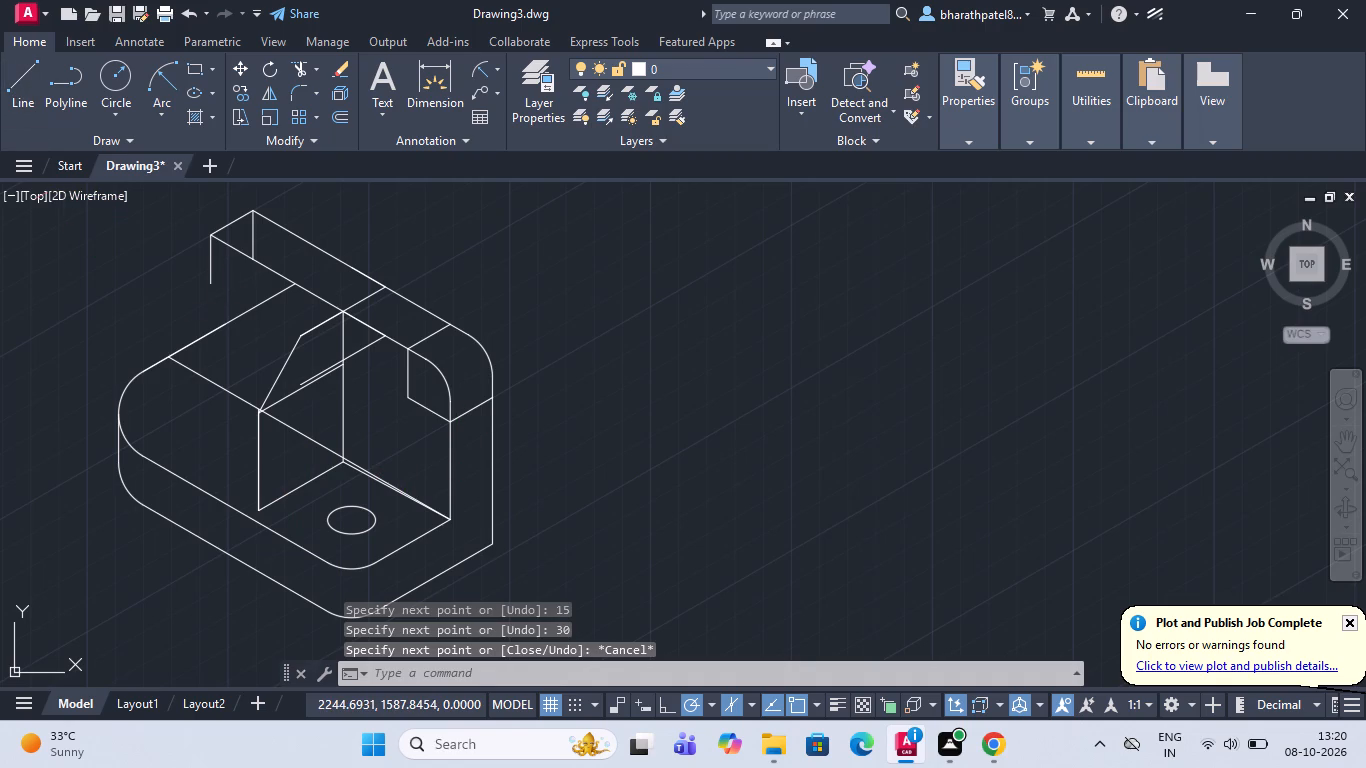
pyautogui.click(380, 335)
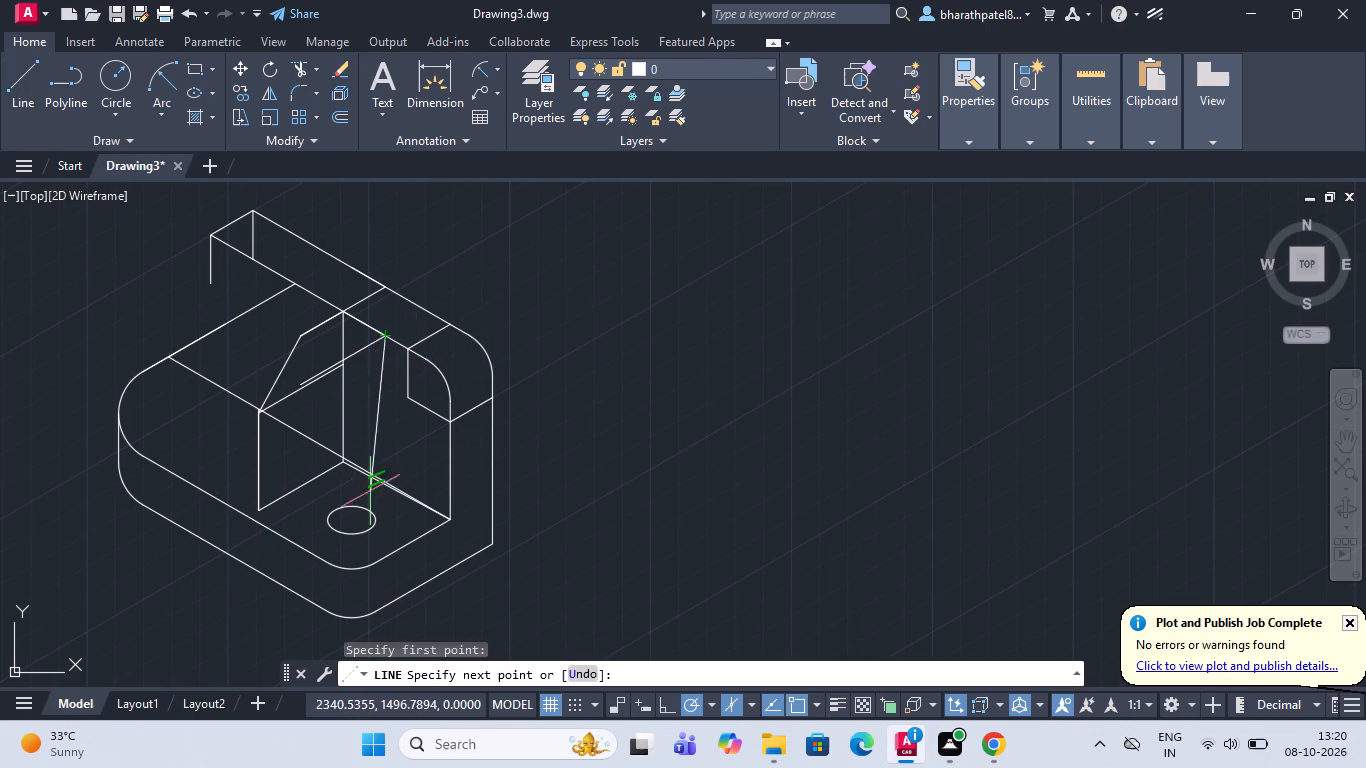
pyautogui.scroll(3, 372, 496)
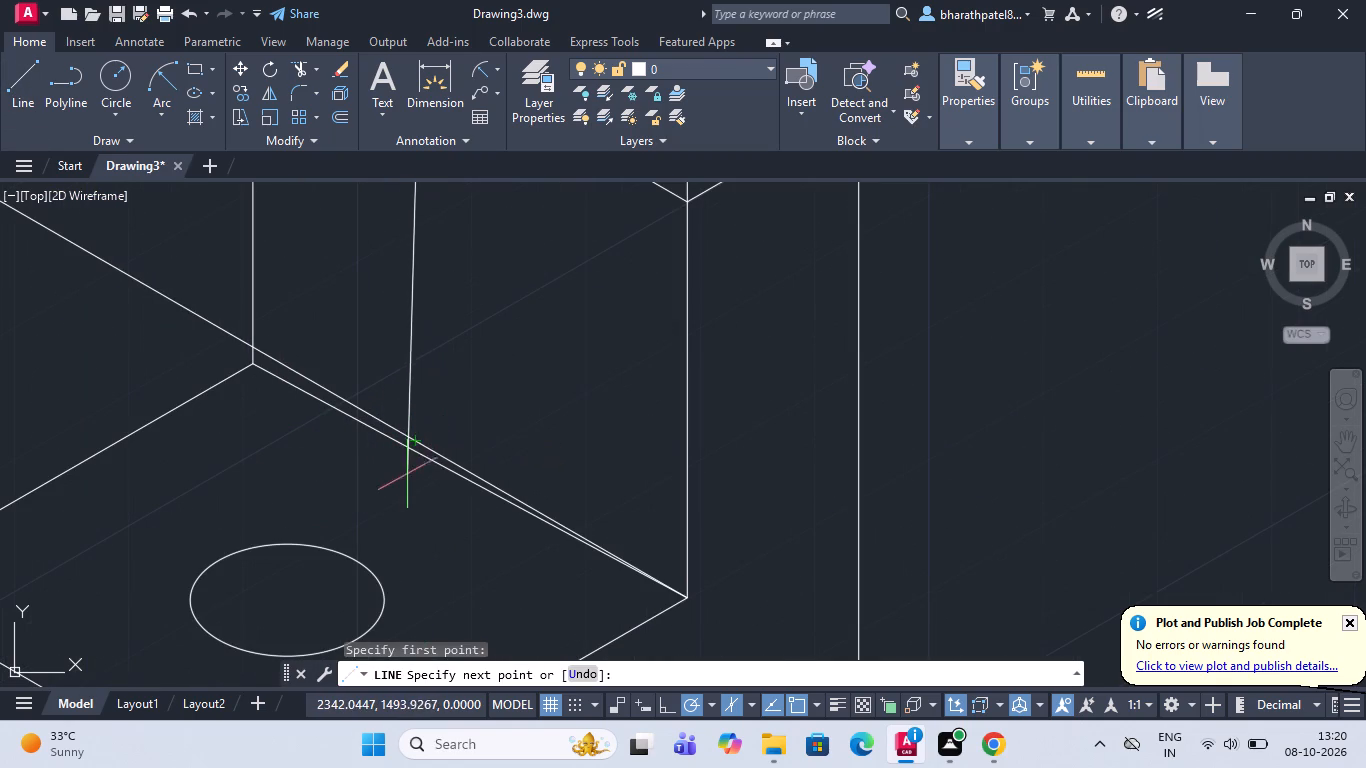
pyautogui.scroll(-4, 397, 437)
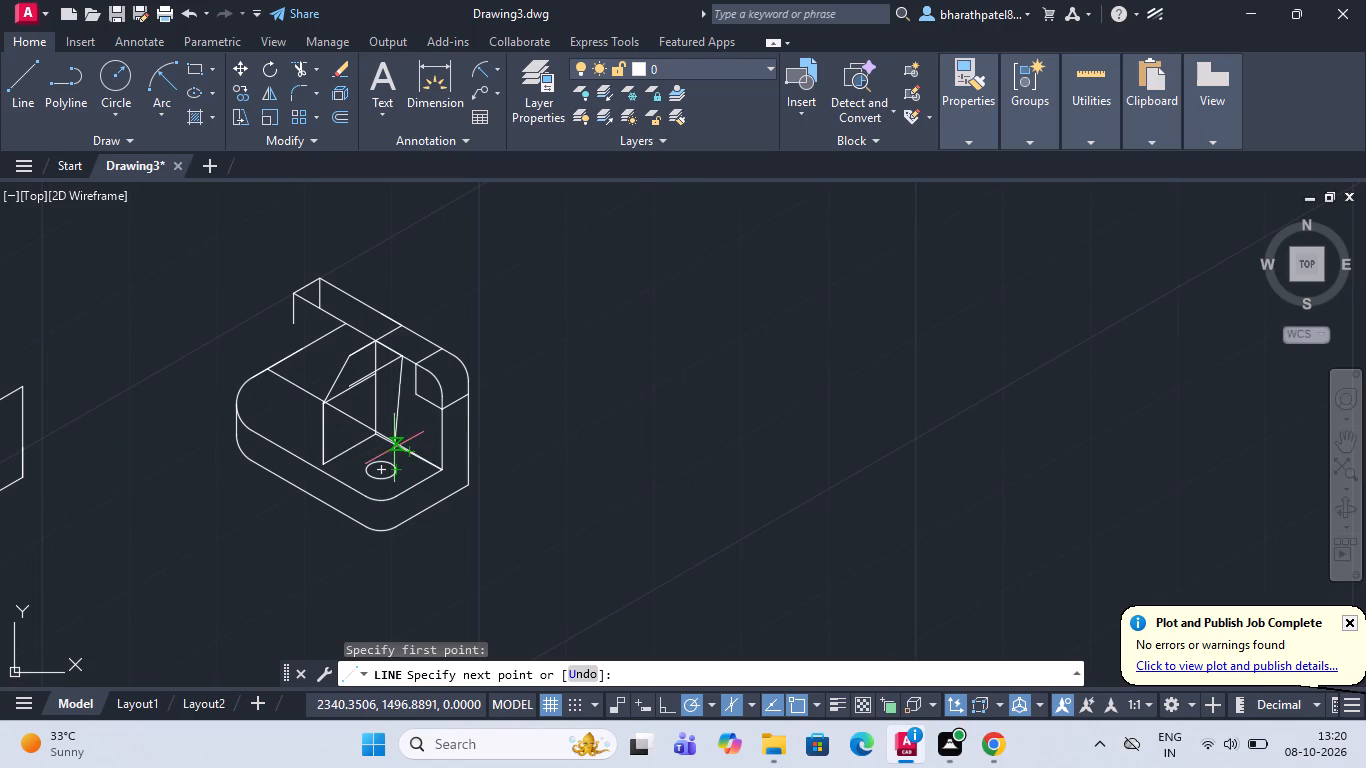
pyautogui.click(397, 425)
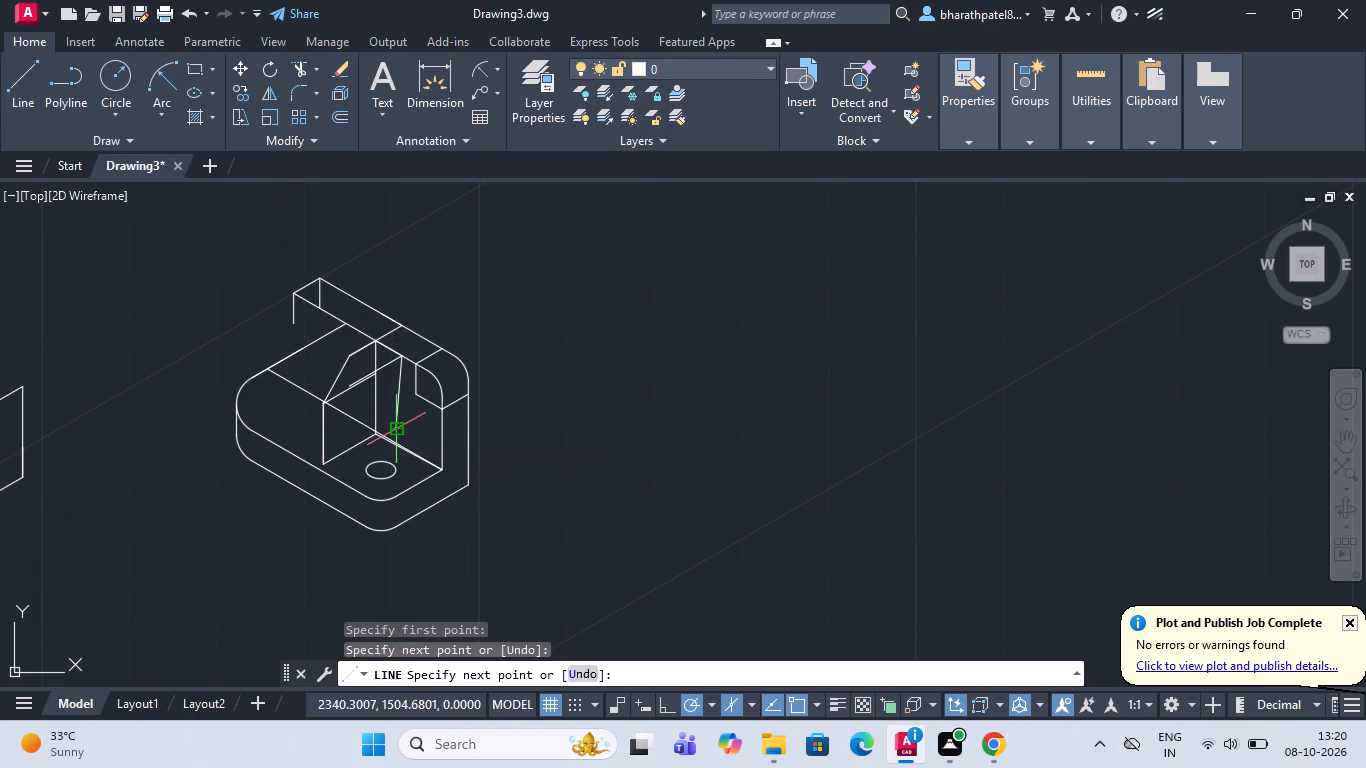
pyautogui.press('Escape')
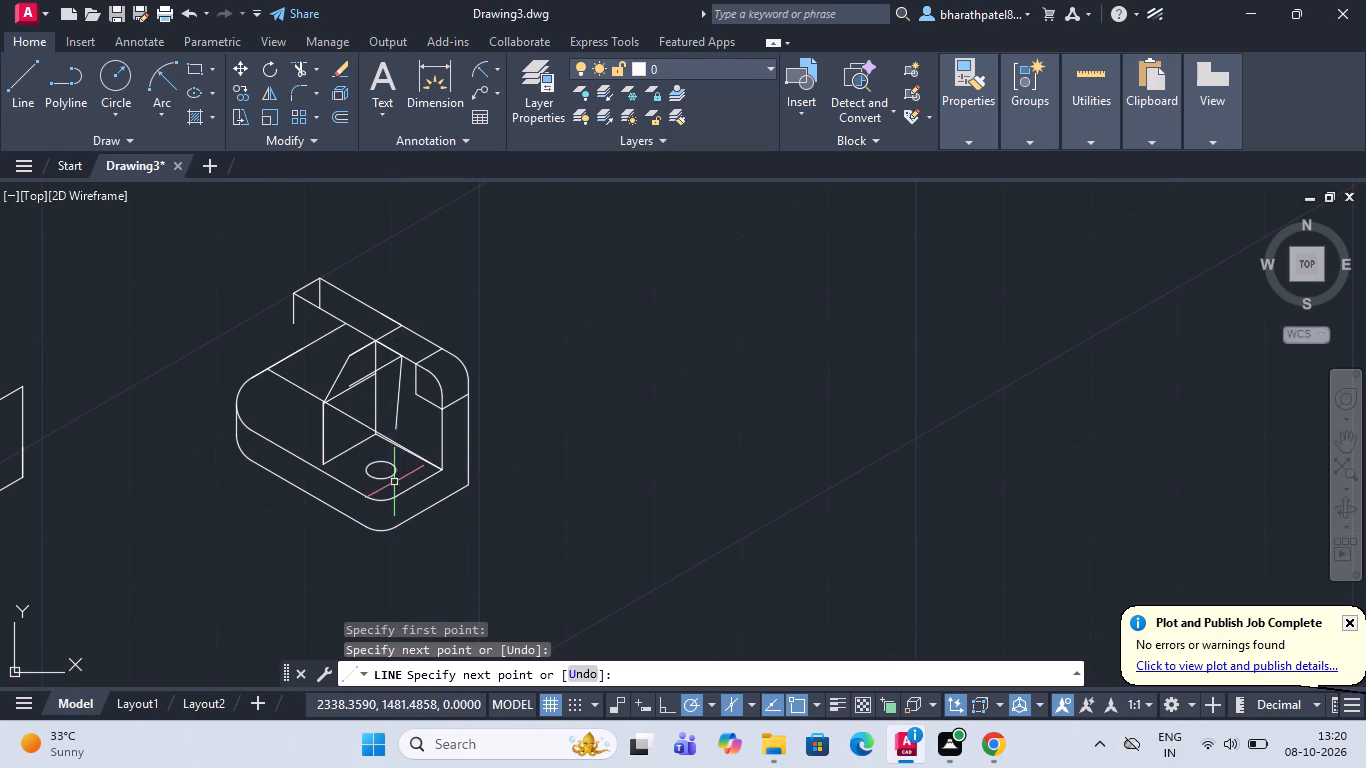
# Draw a 60-unit, nearly vertical line down from the outer end of the rib's 30-unit line at 210°.
pyautogui.scroll(2, 413, 418)
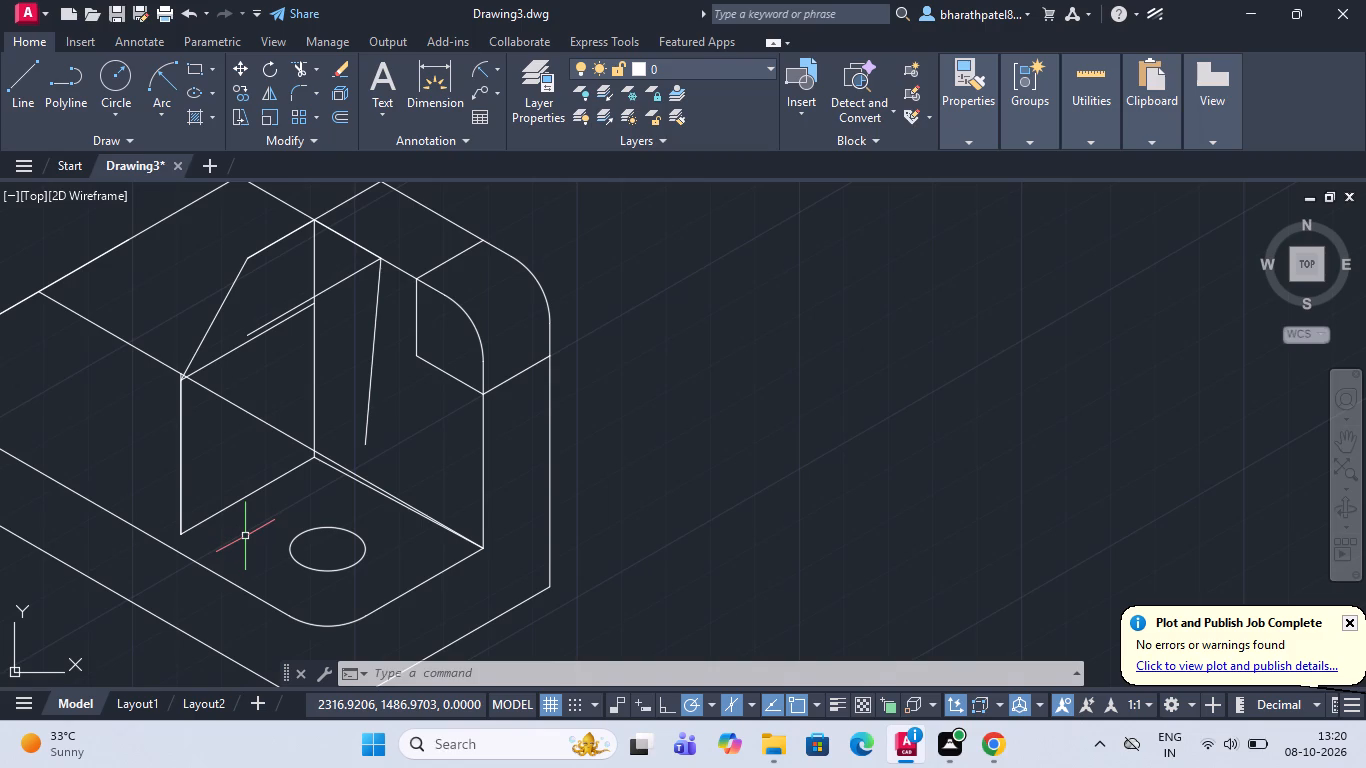
pyautogui.scroll(-1, 245, 538)
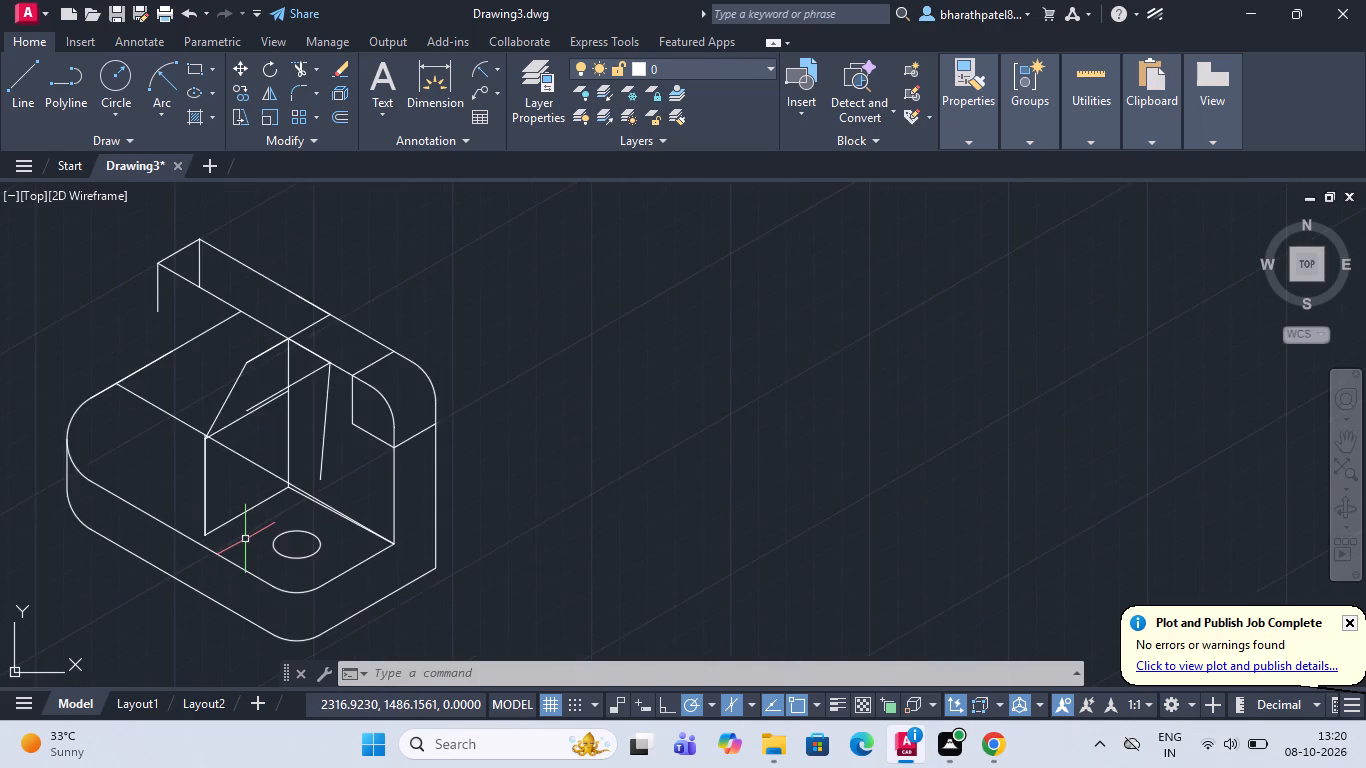
pyautogui.scroll(1, 245, 539)
pyautogui.scroll(-1, 245, 542)
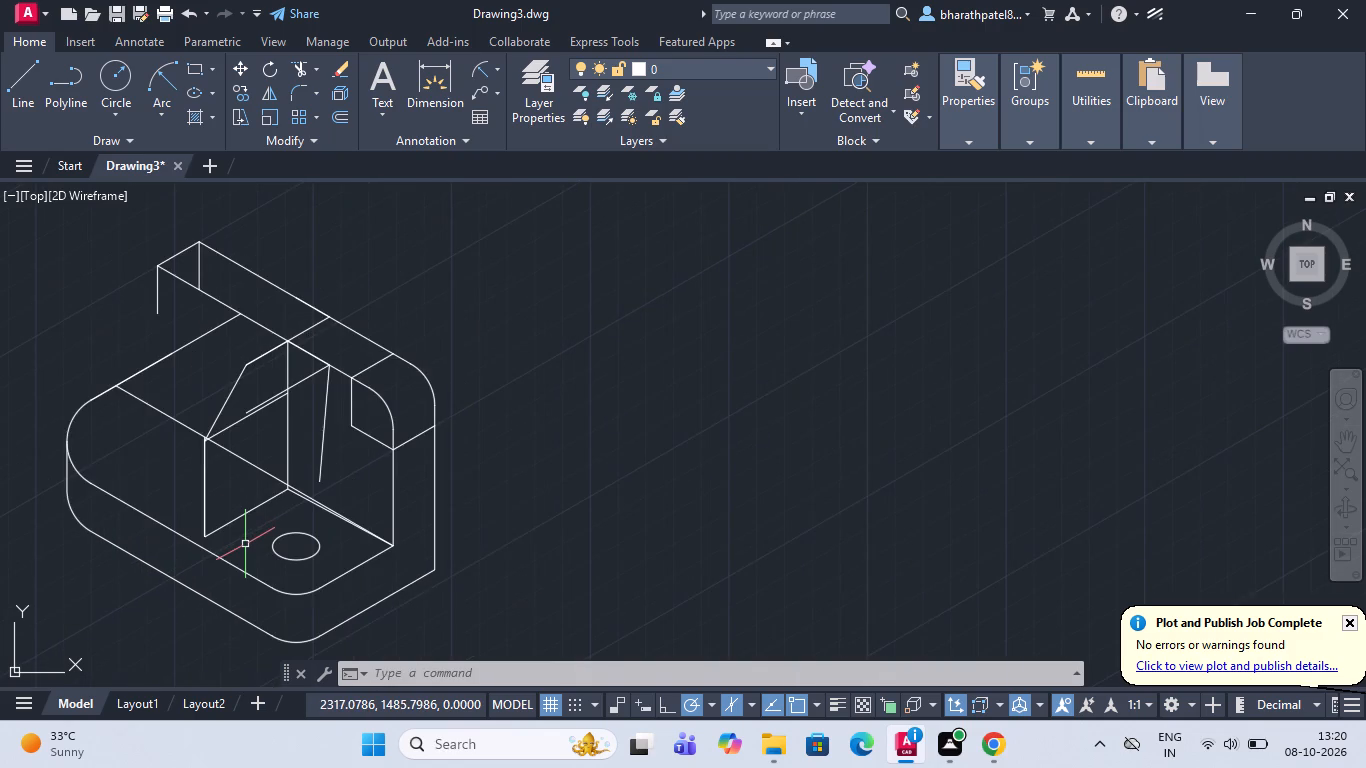
pyautogui.scroll(1, 245, 544)
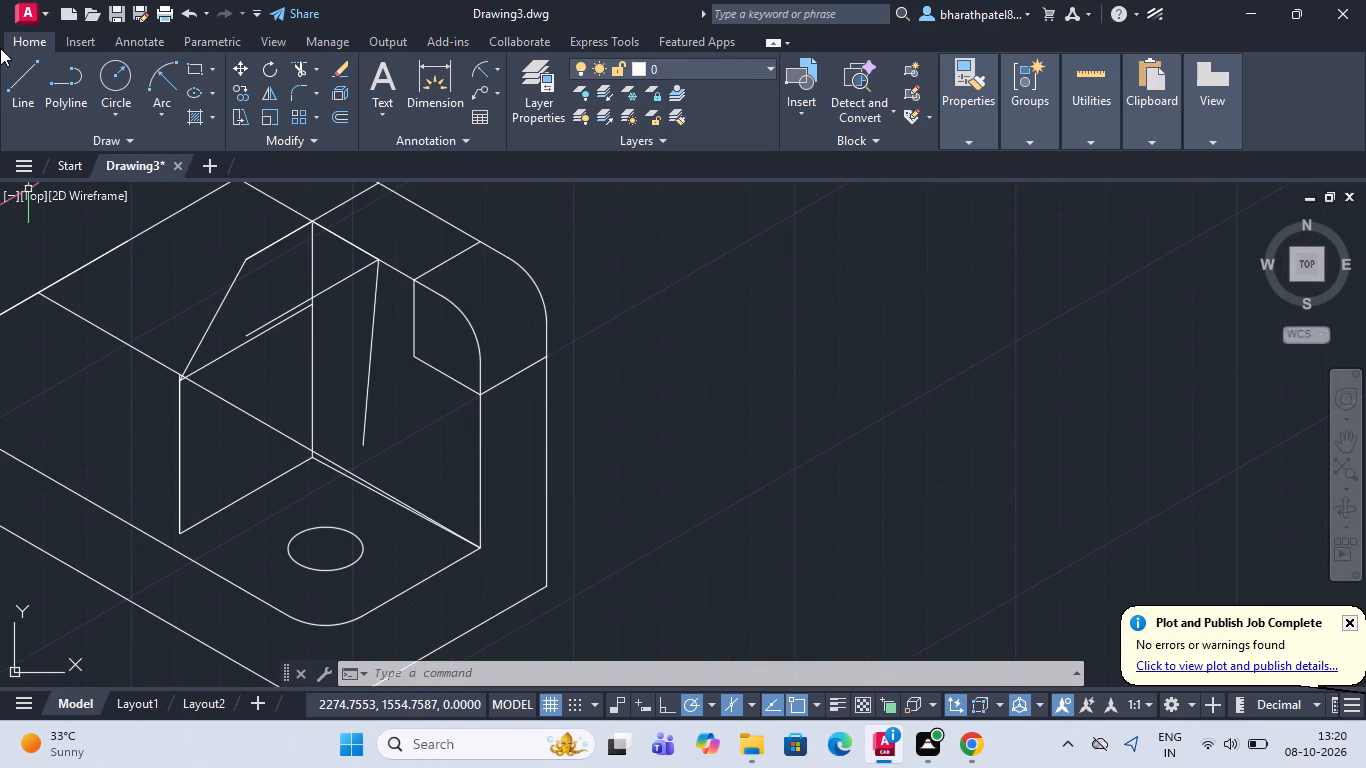
pyautogui.click(13, 89)
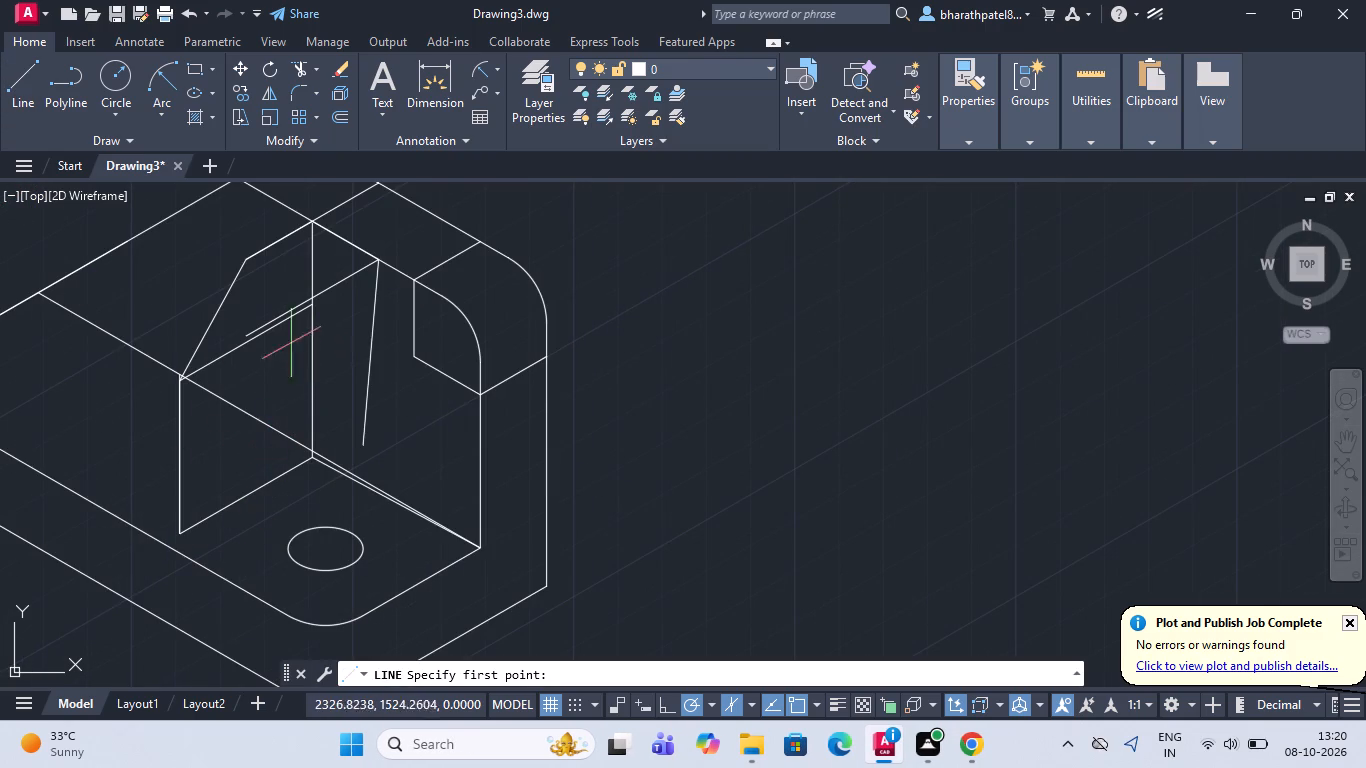
pyautogui.click(242, 333)
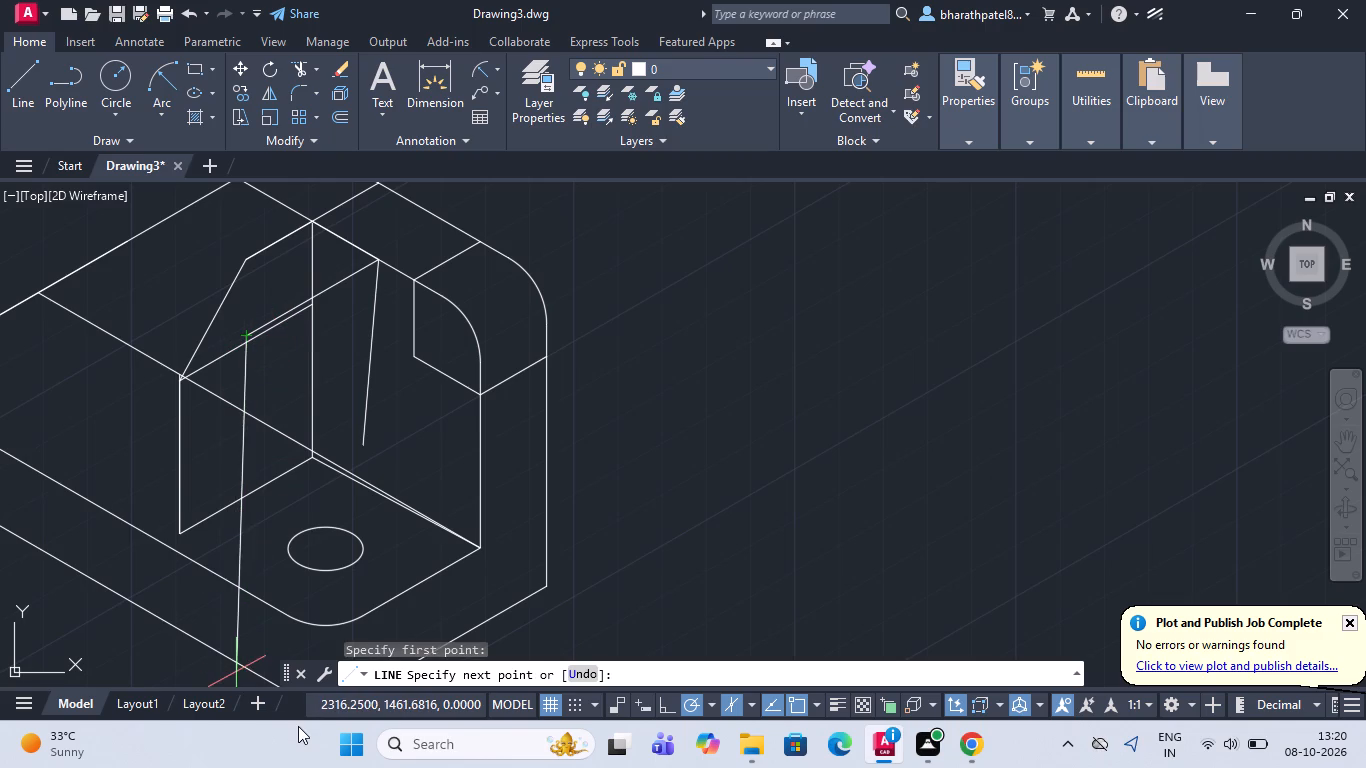
pyautogui.scroll(-2, 332, 535)
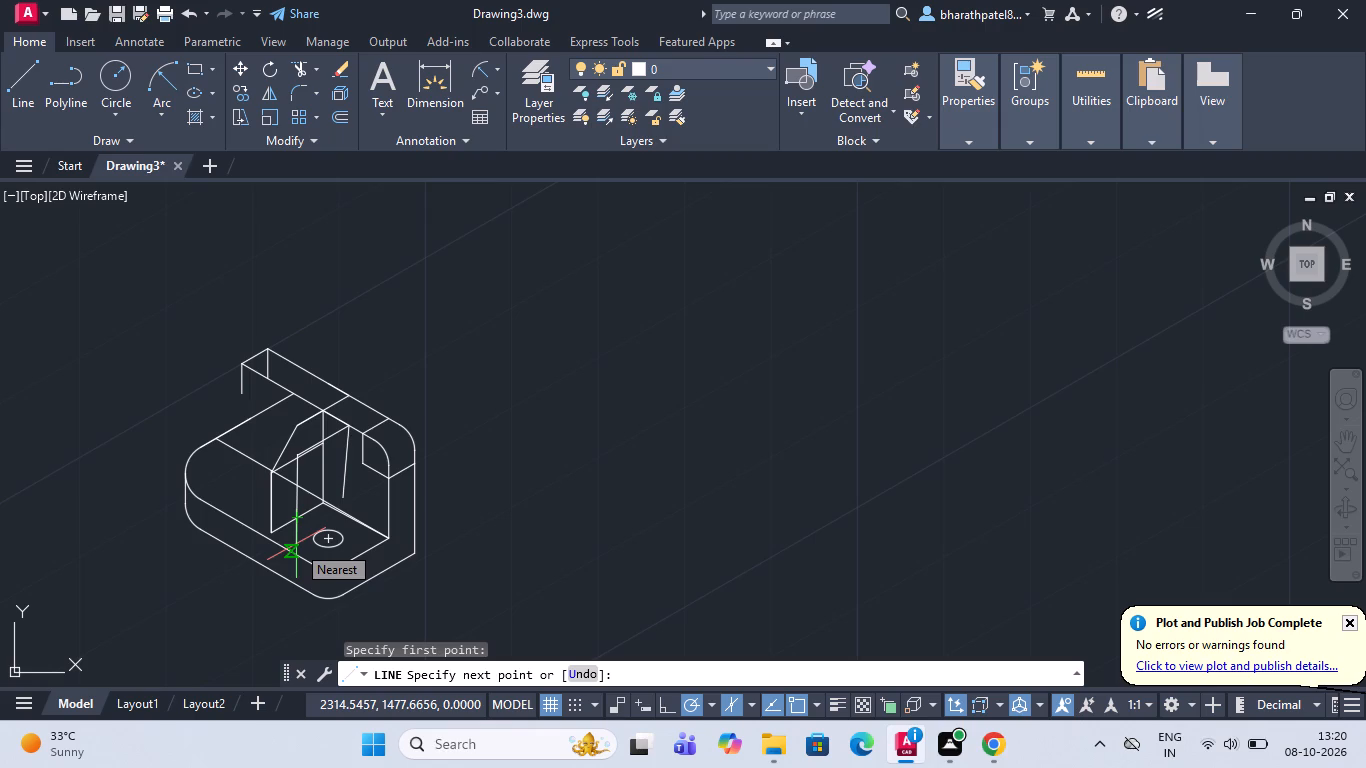
pyautogui.write('60')
pyautogui.press('Return')
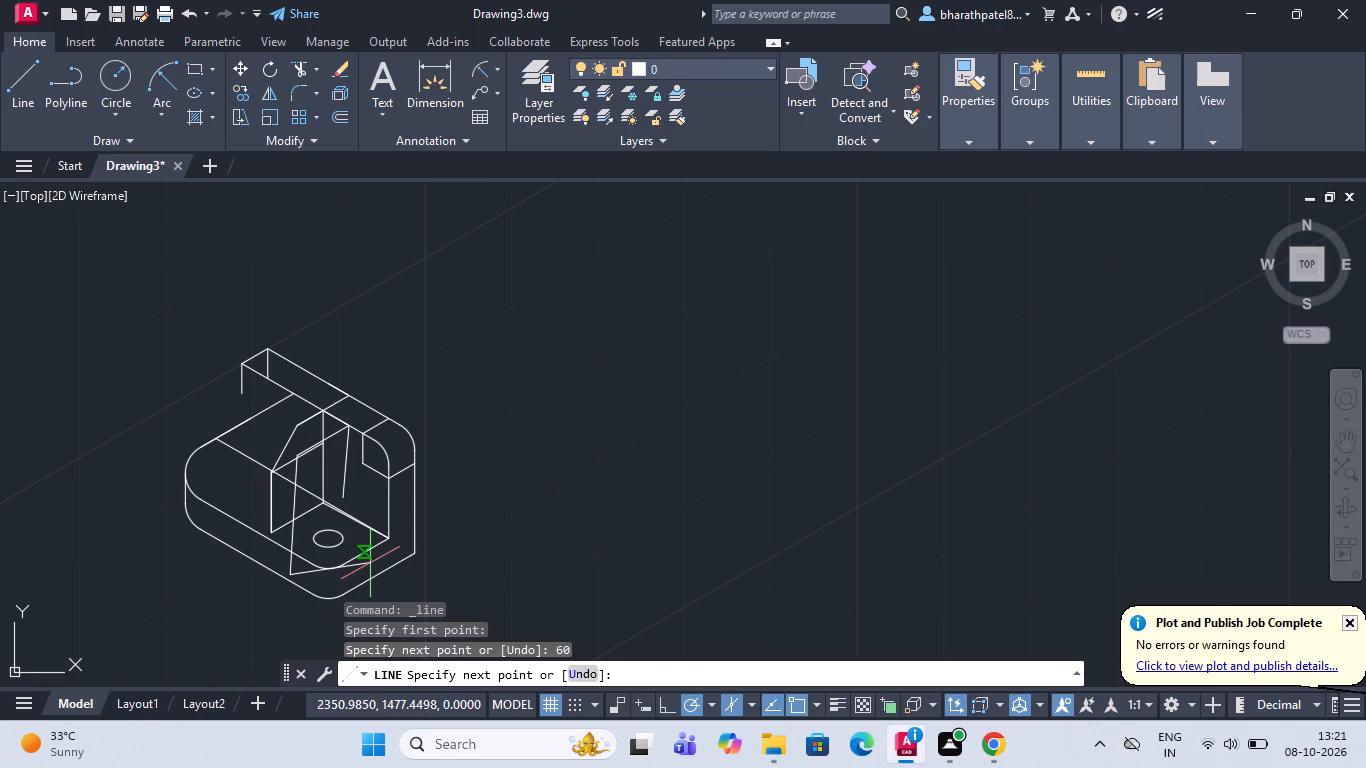
pyautogui.press('Escape')
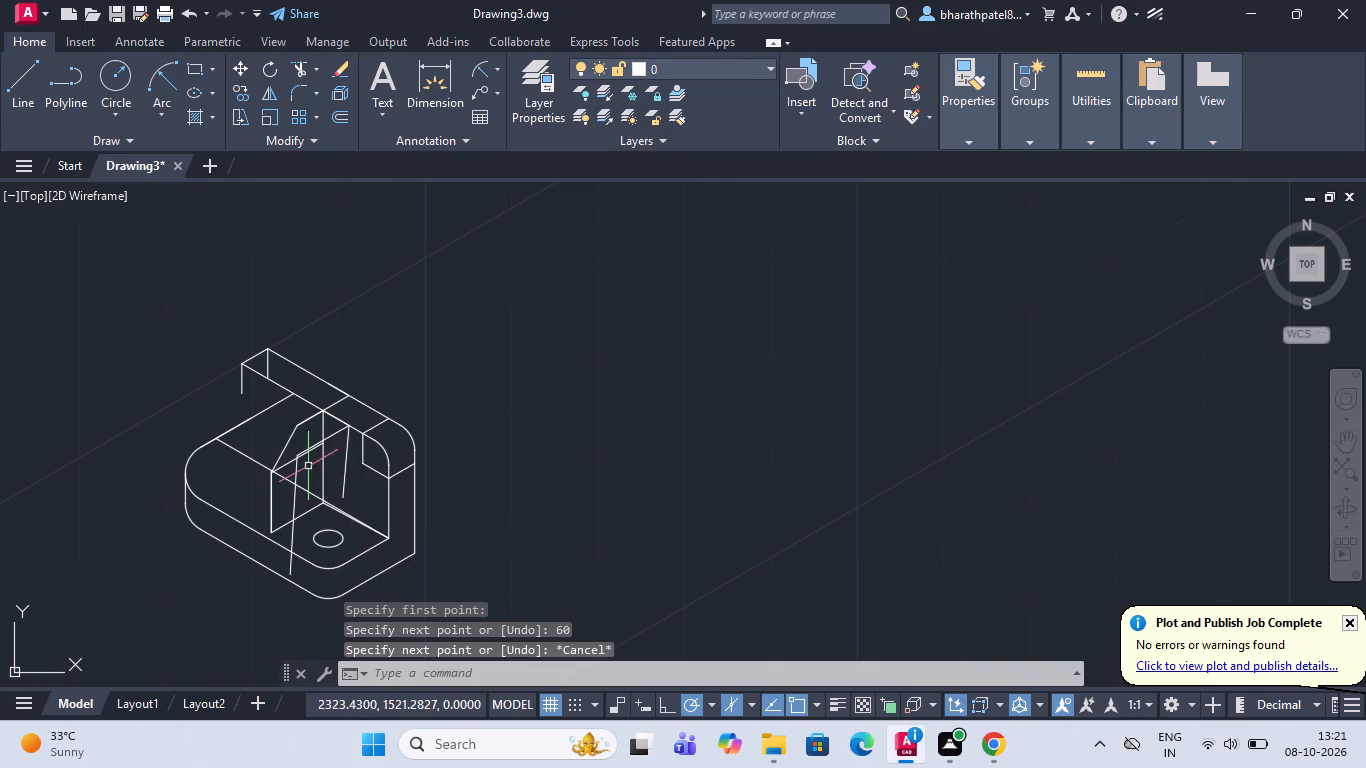
# Erase the nearly vertical 60-unit line and the rib's outer 30-unit line at 210°.
pyautogui.scroll(3, 296, 507)
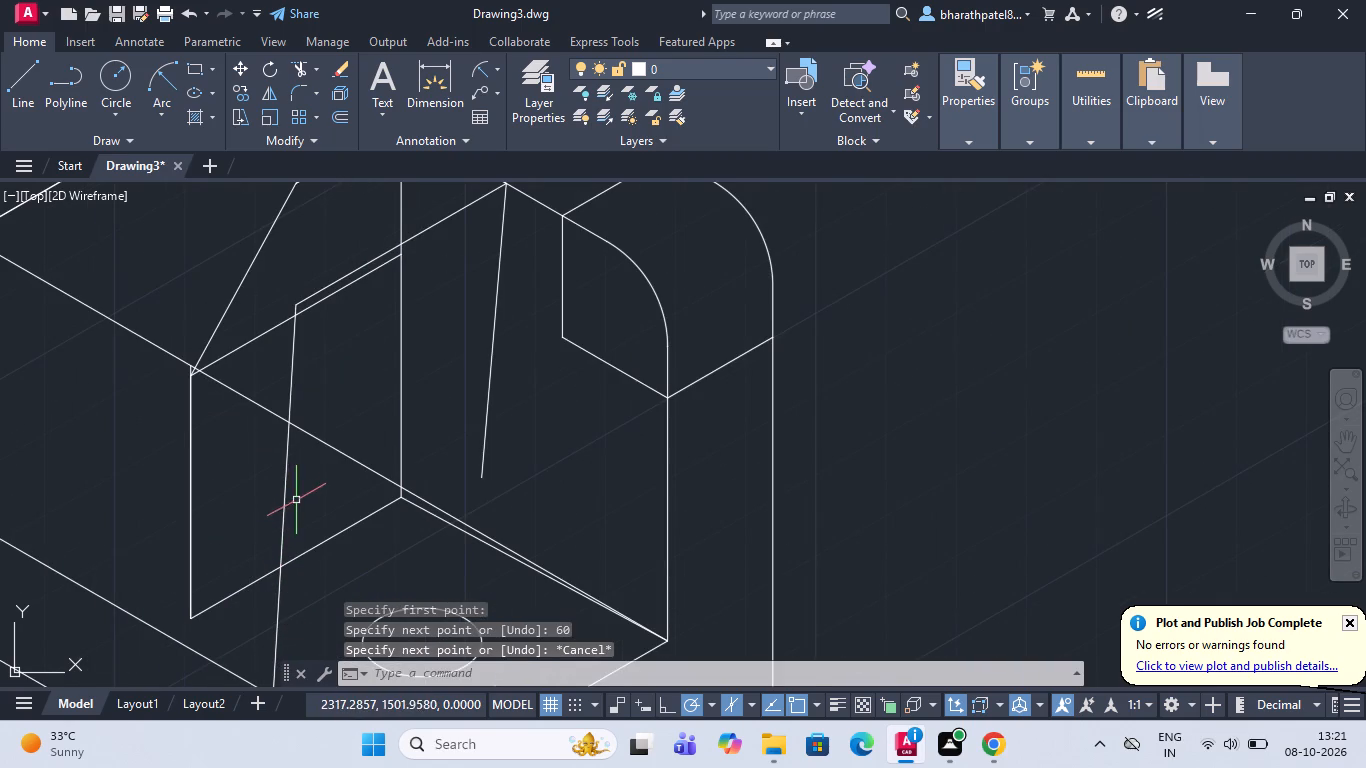
pyautogui.click(285, 476)
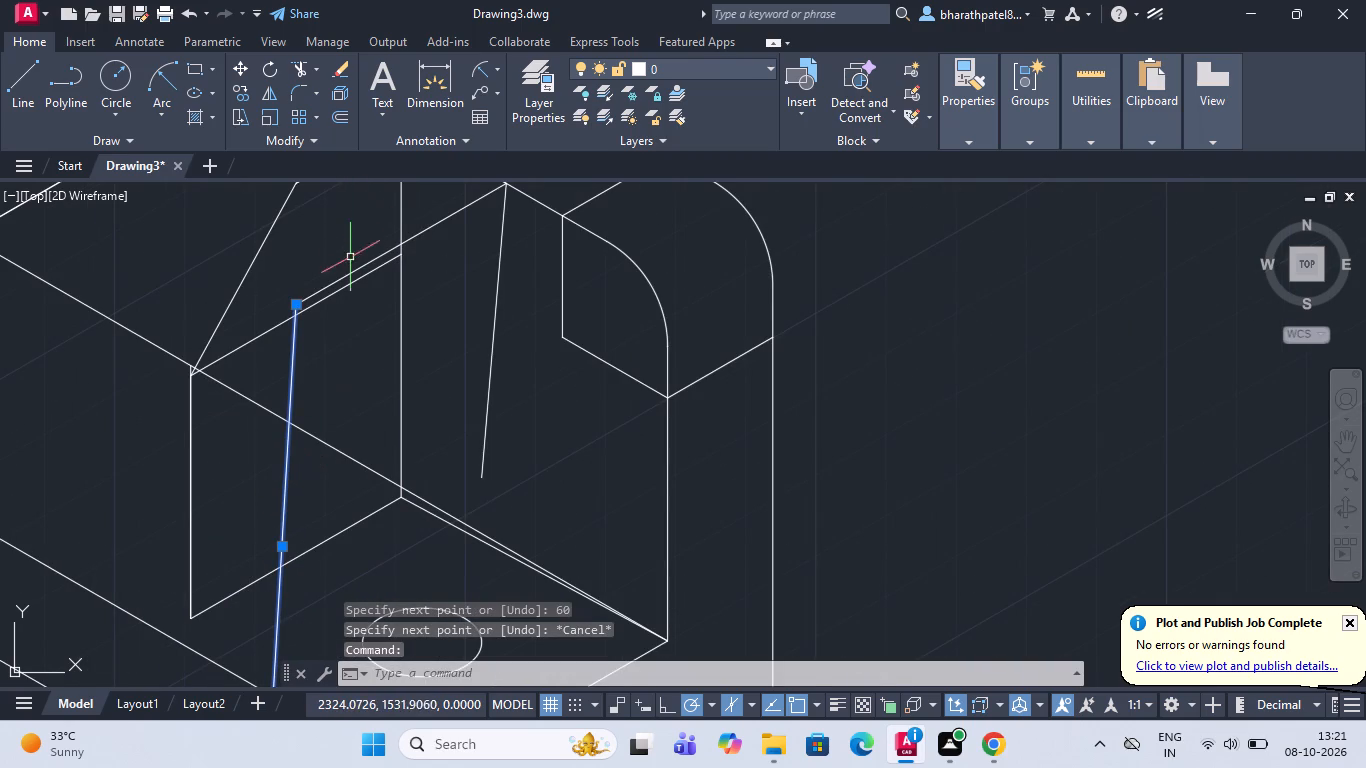
pyautogui.click(348, 272)
pyautogui.press('Delete')
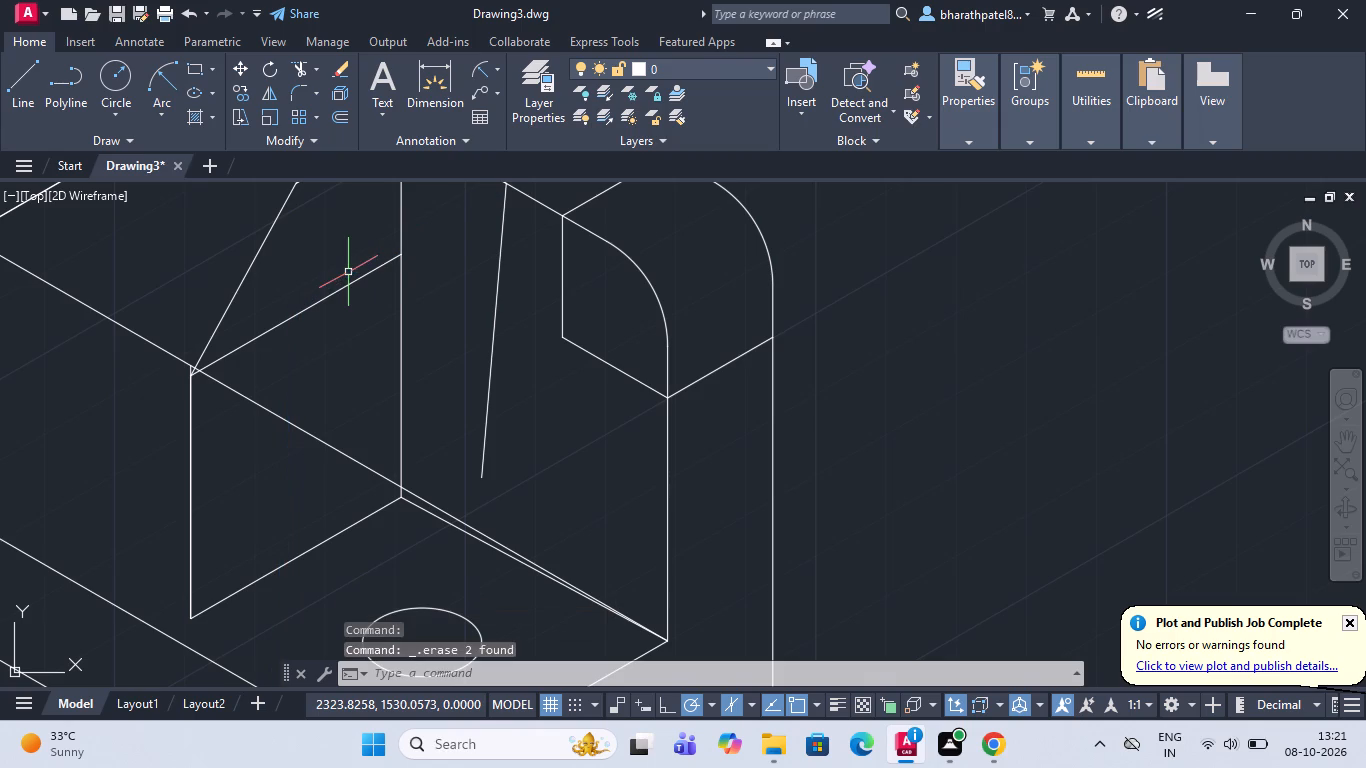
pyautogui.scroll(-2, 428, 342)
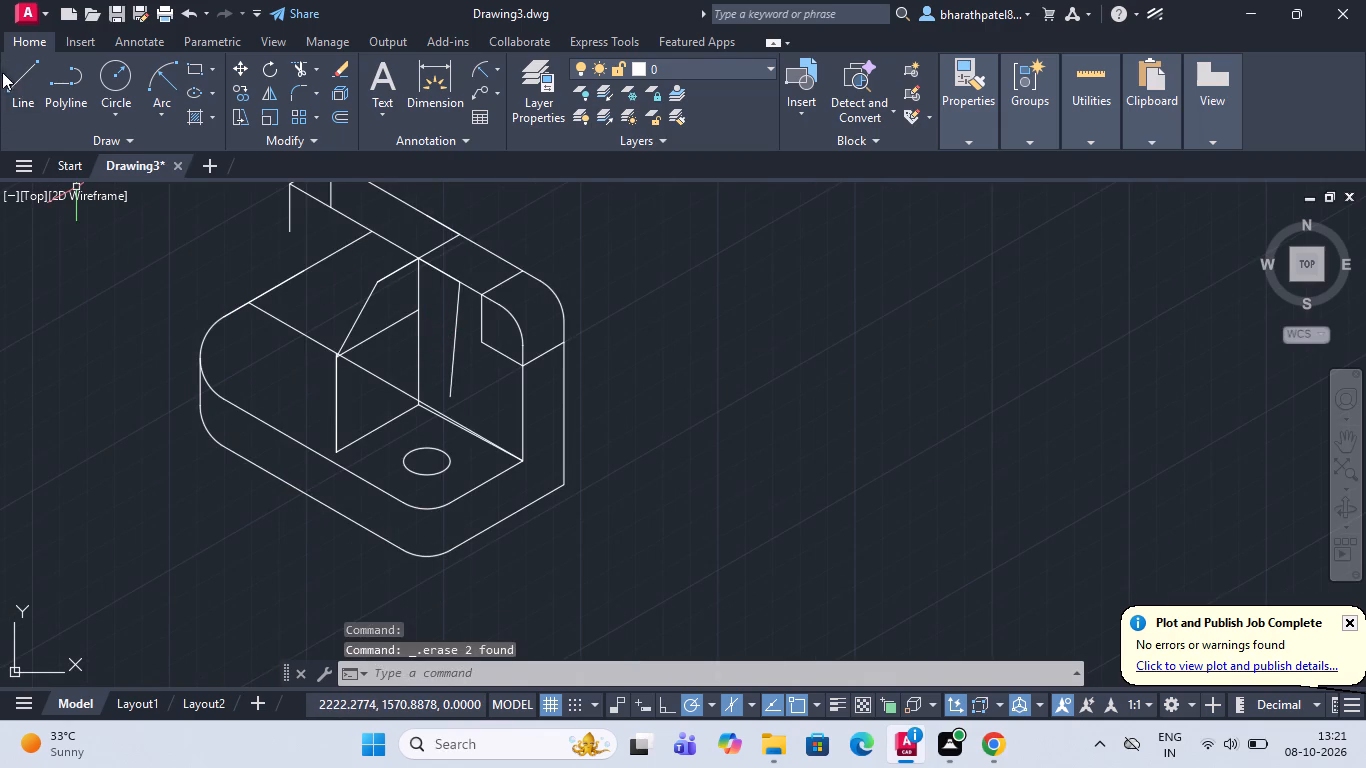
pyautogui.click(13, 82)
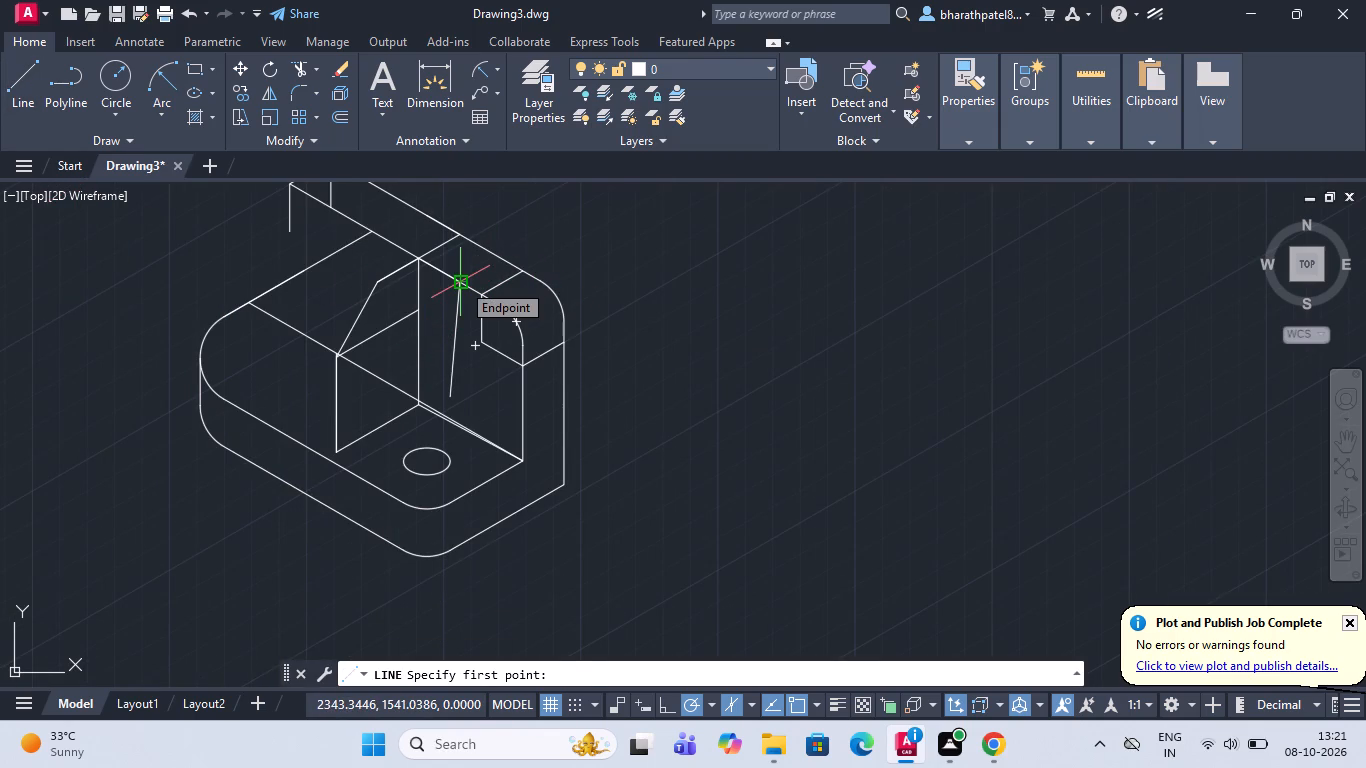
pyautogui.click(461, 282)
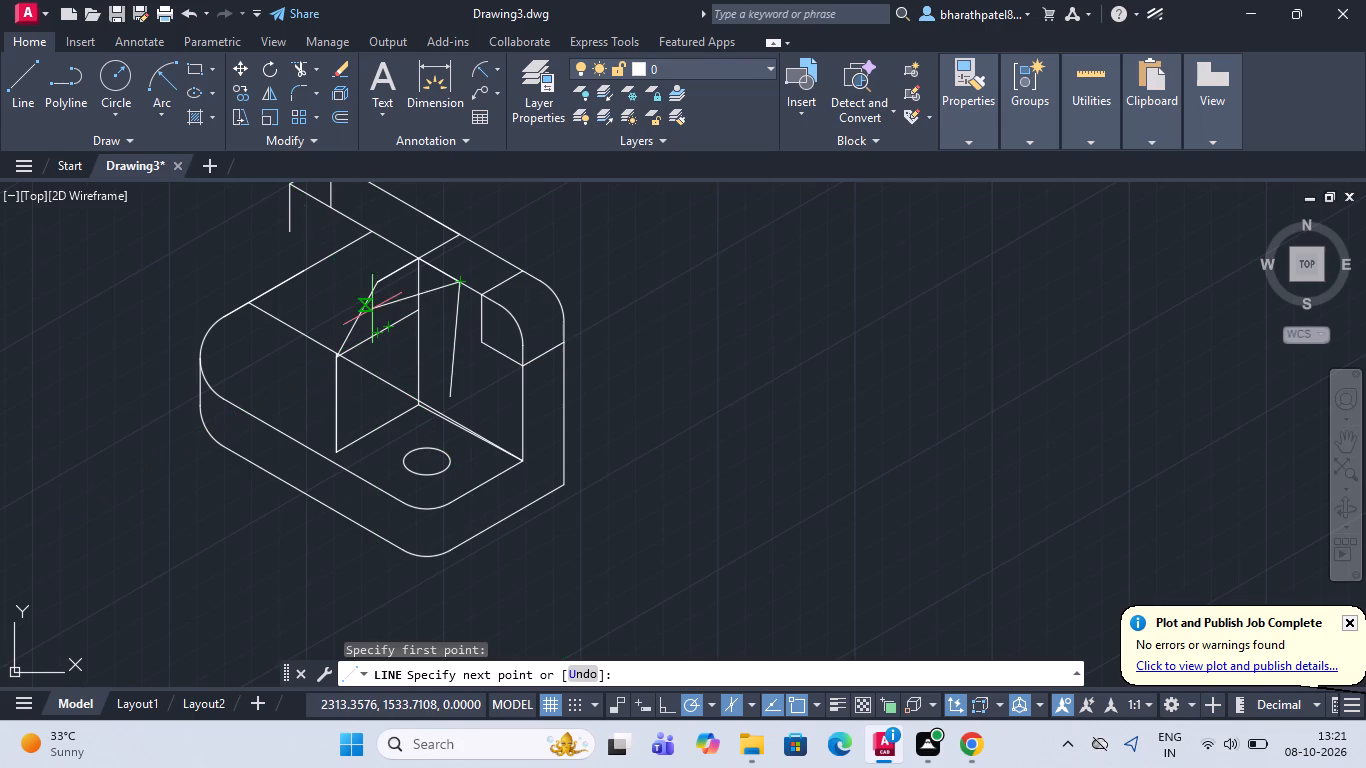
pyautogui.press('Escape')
# Erase the rib's slanted line, the isometric edge below it, its inner vertical edge and the freehand line down the upright's face.
pyautogui.click(367, 295)
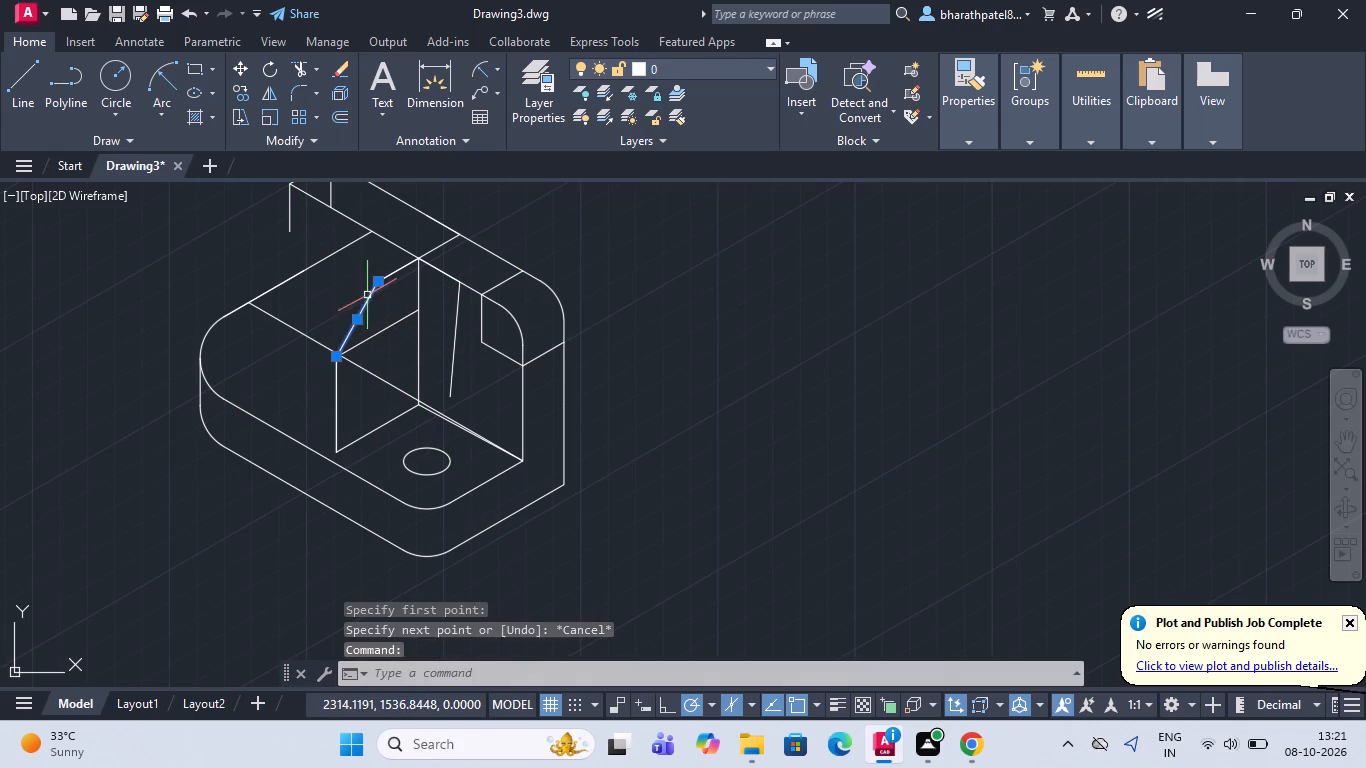
pyautogui.click(391, 327)
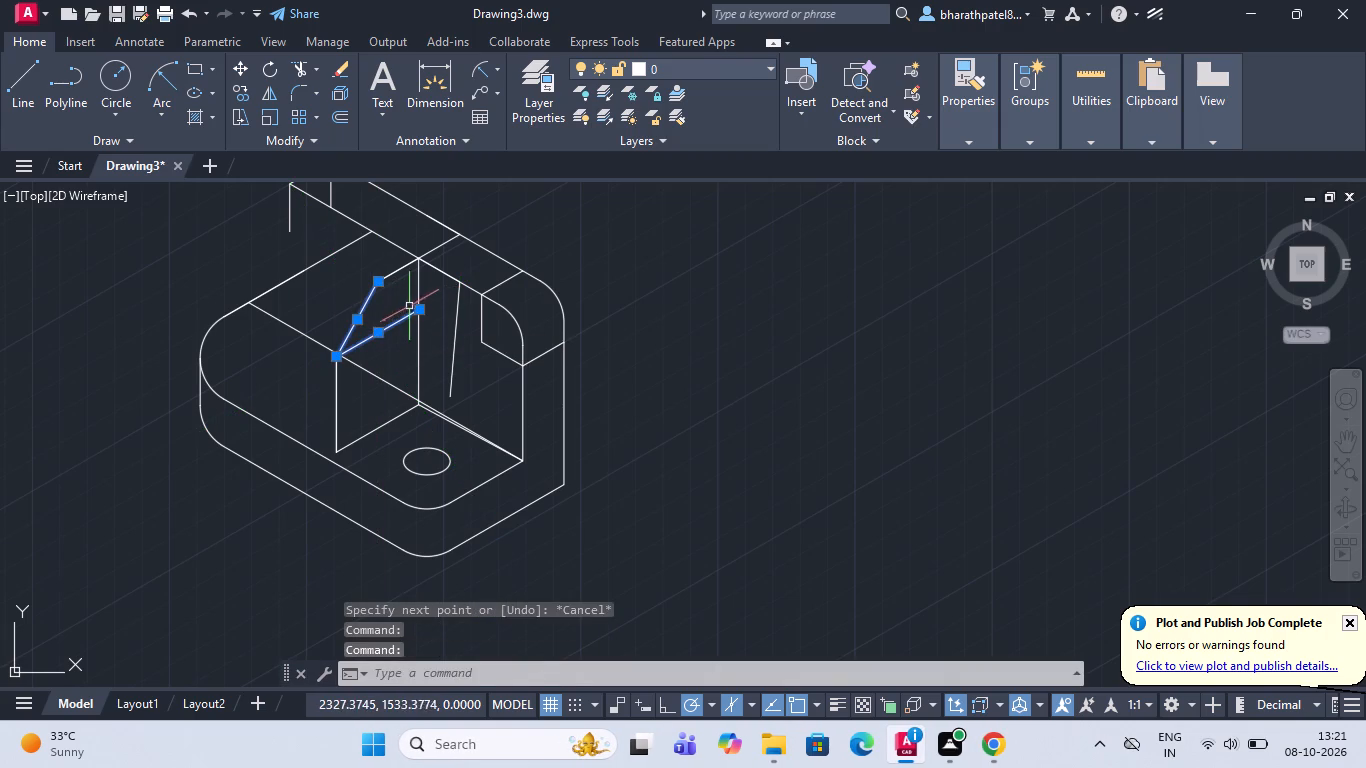
pyautogui.click(414, 297)
pyautogui.click(418, 297)
pyautogui.click(420, 297)
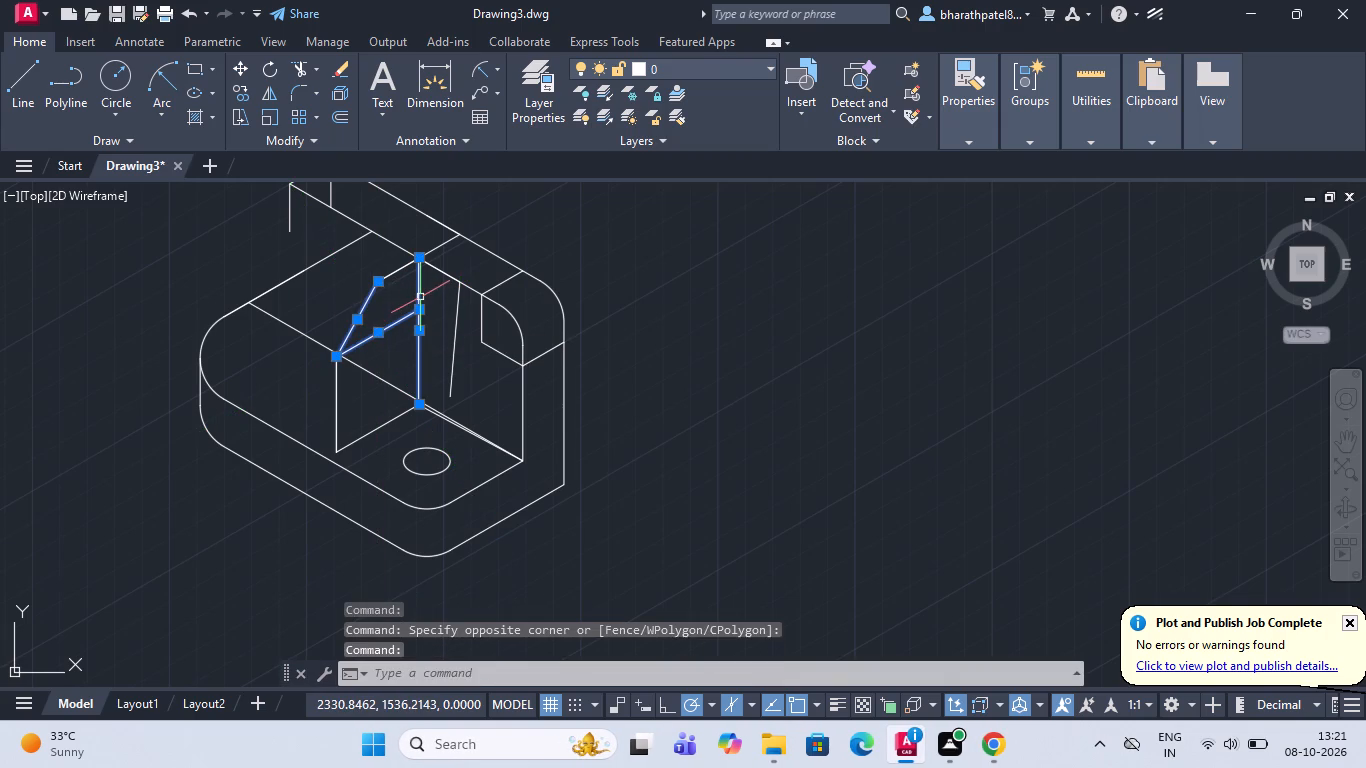
pyautogui.press('Delete')
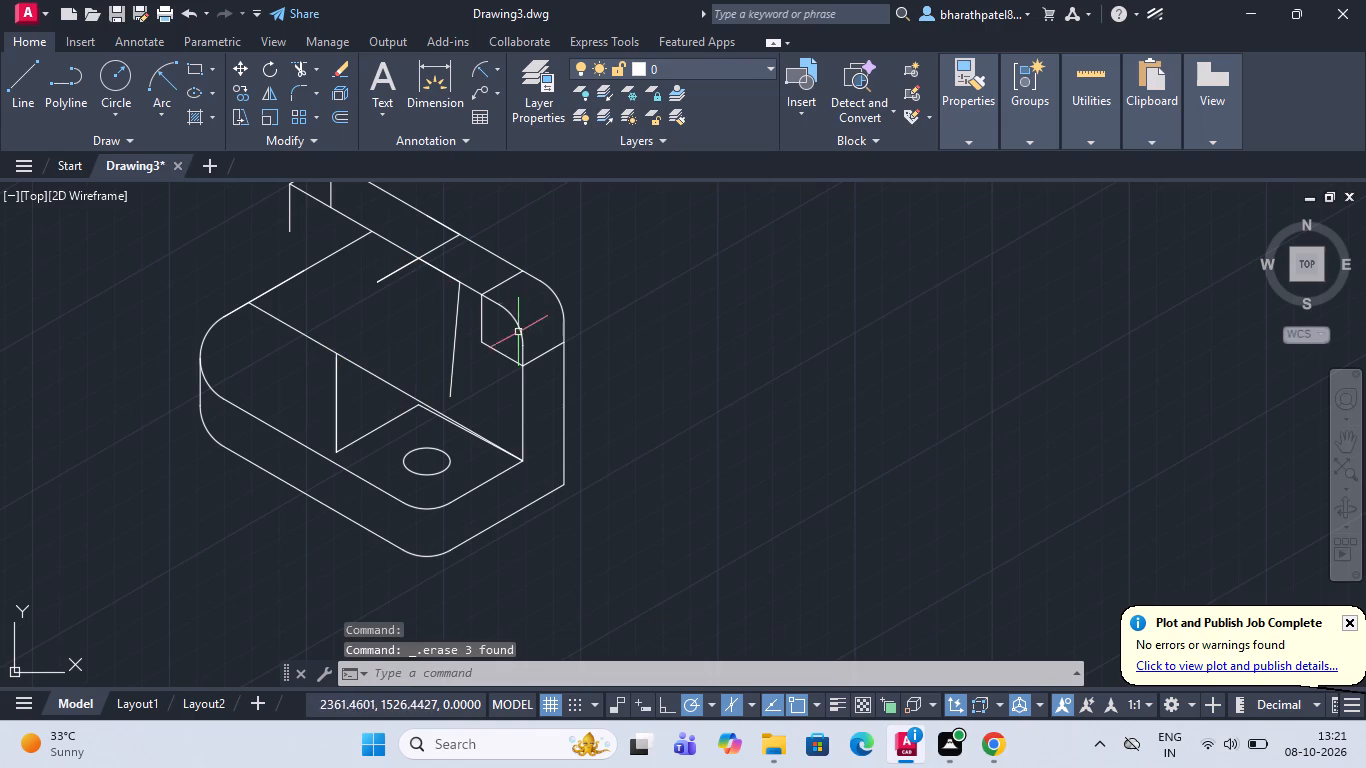
pyautogui.click(455, 347)
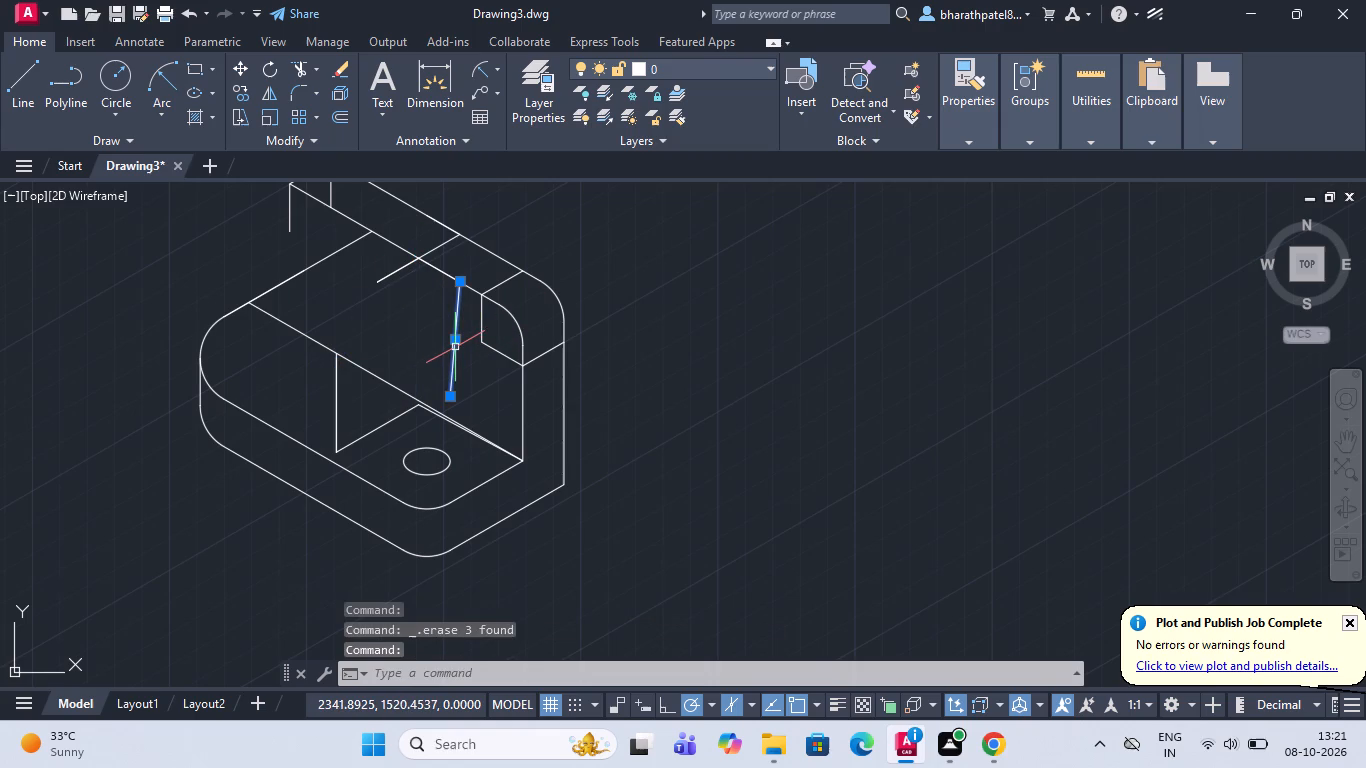
pyautogui.press('Delete')
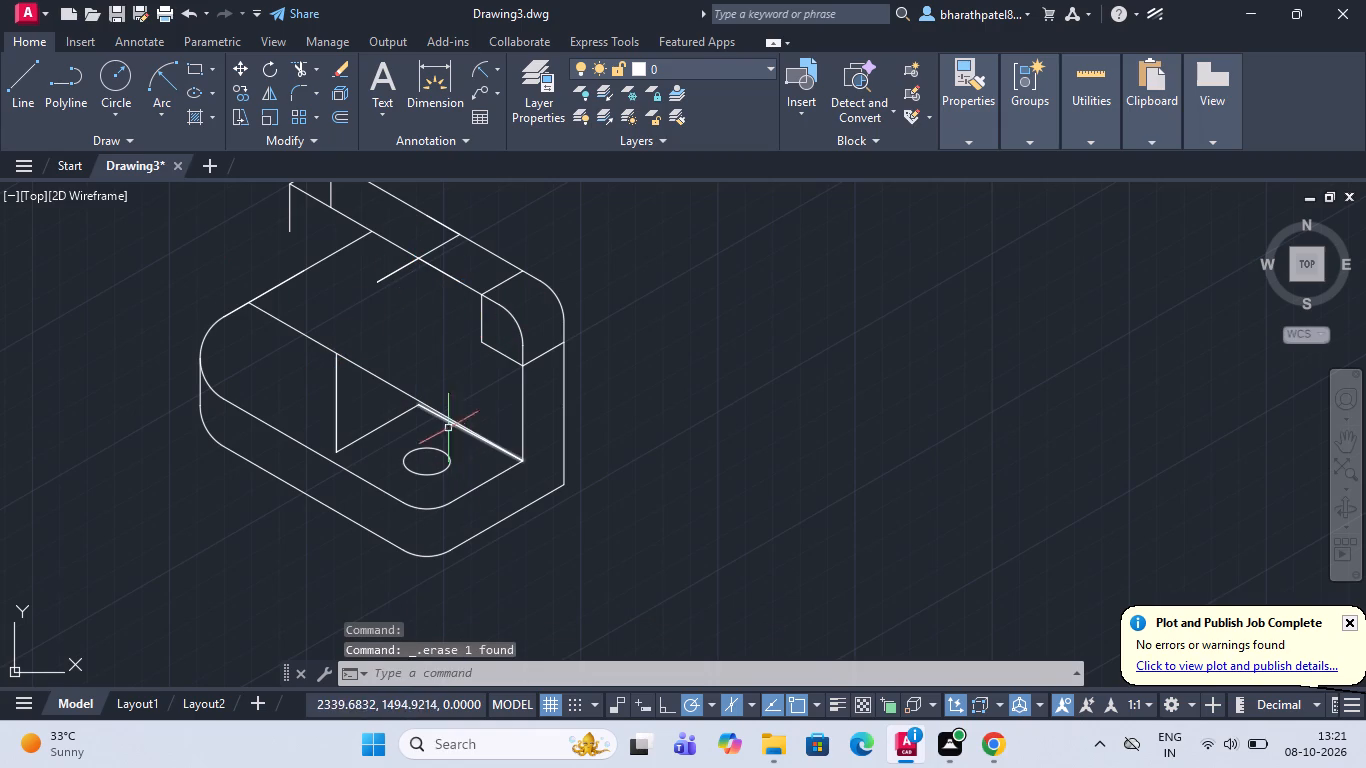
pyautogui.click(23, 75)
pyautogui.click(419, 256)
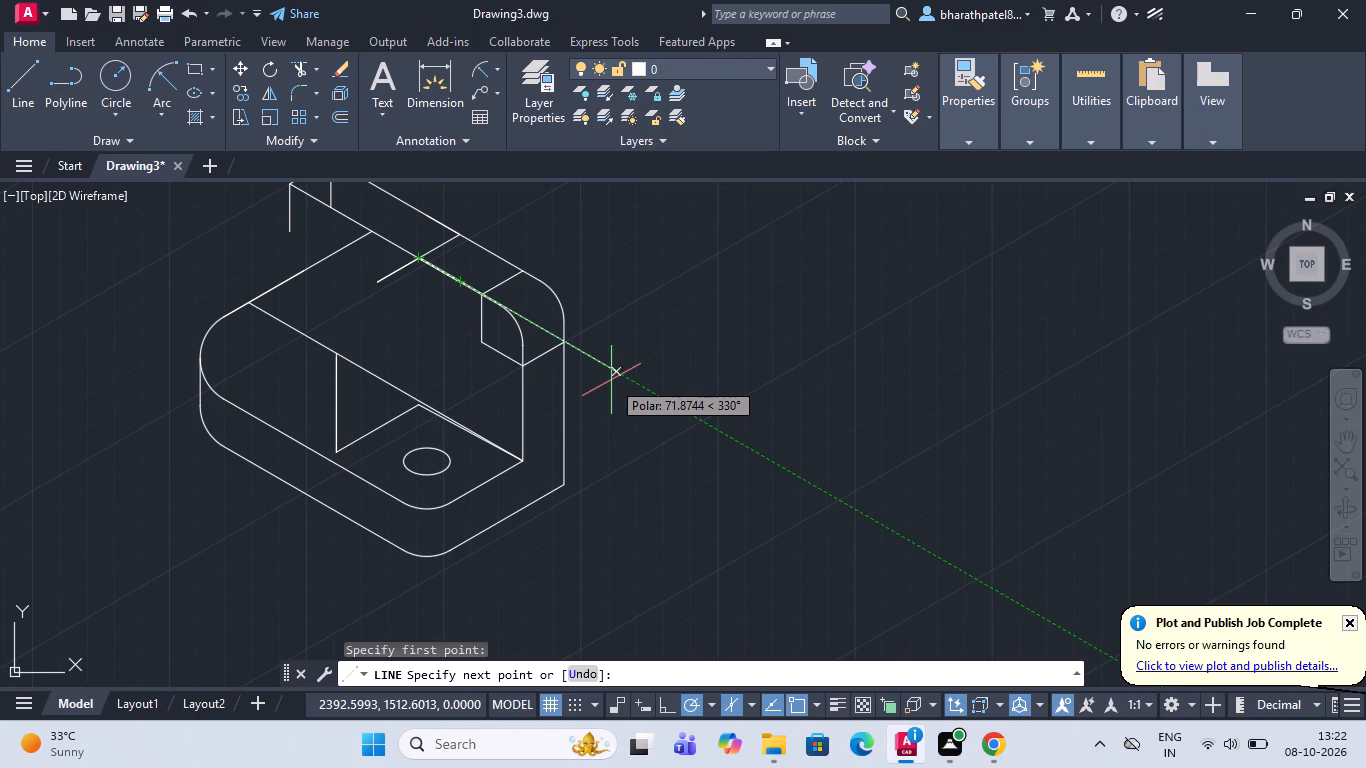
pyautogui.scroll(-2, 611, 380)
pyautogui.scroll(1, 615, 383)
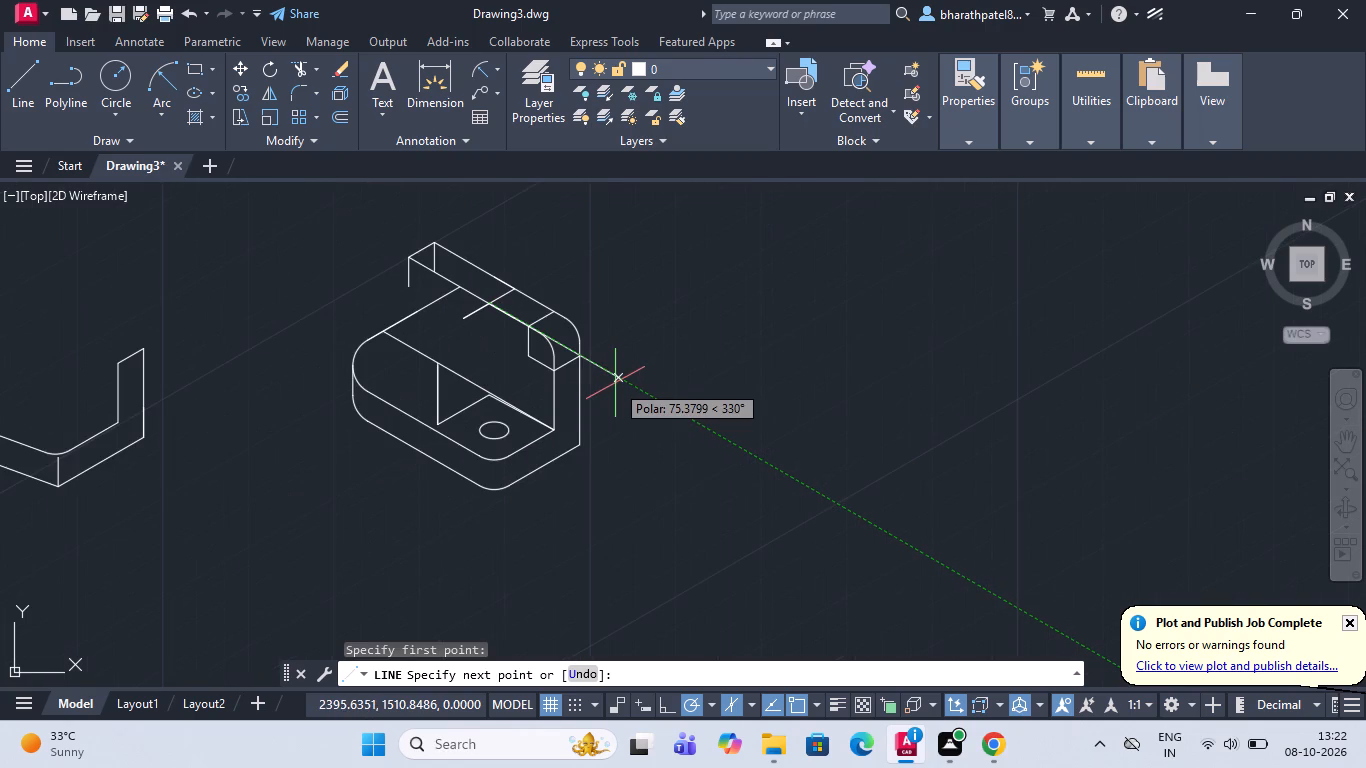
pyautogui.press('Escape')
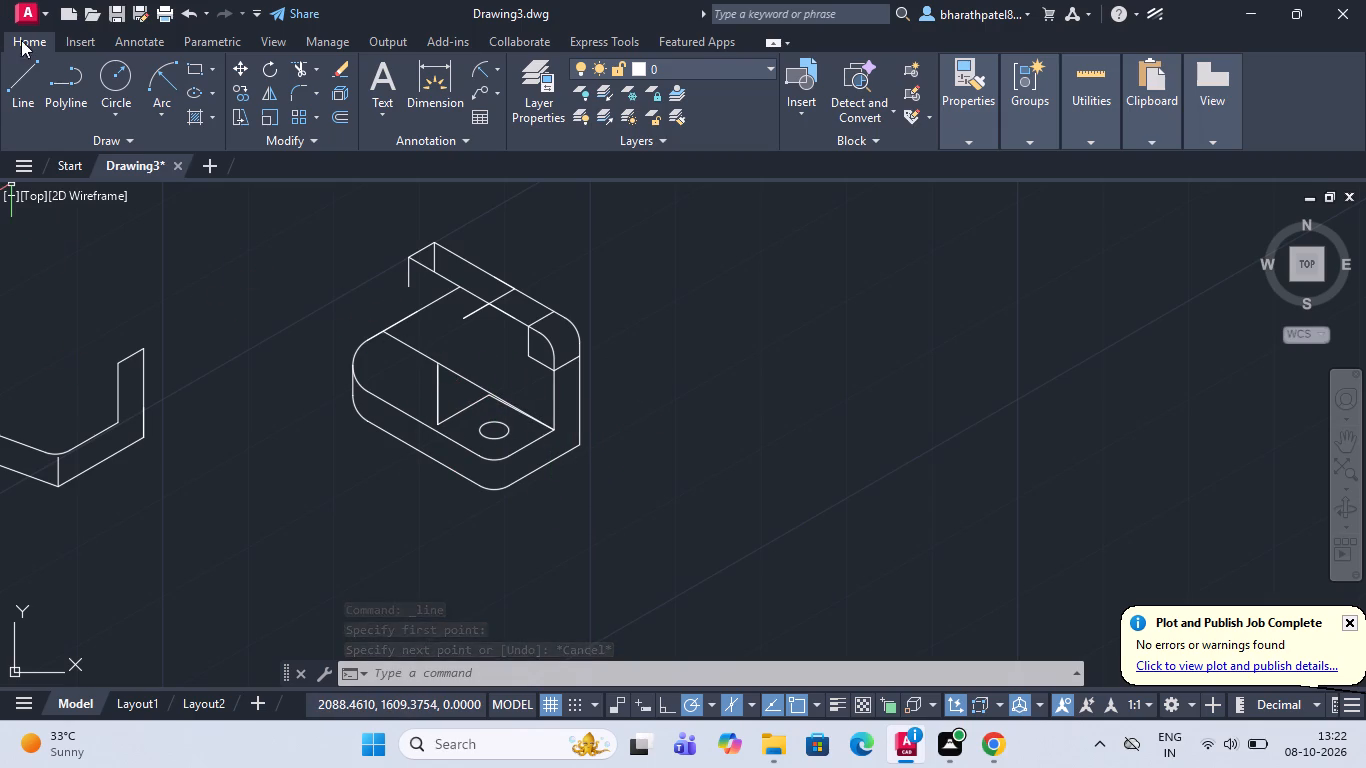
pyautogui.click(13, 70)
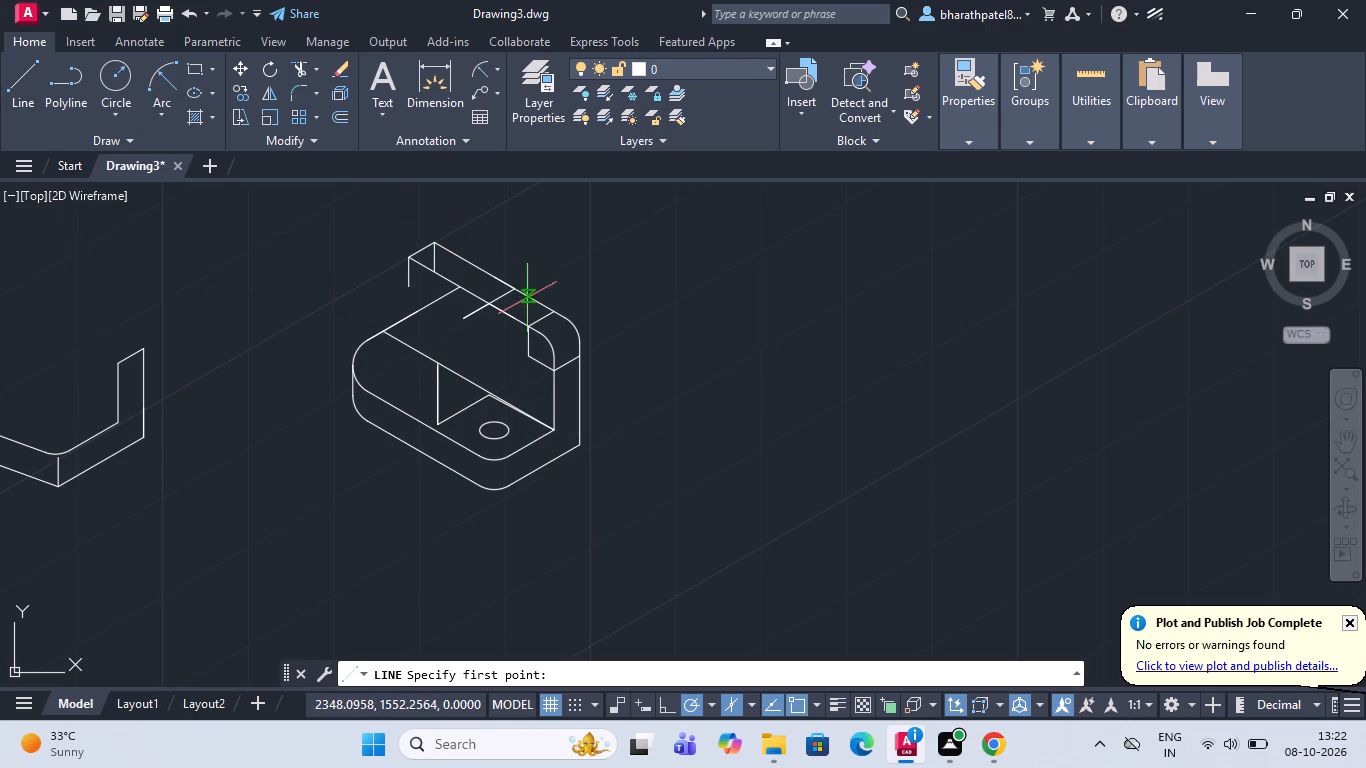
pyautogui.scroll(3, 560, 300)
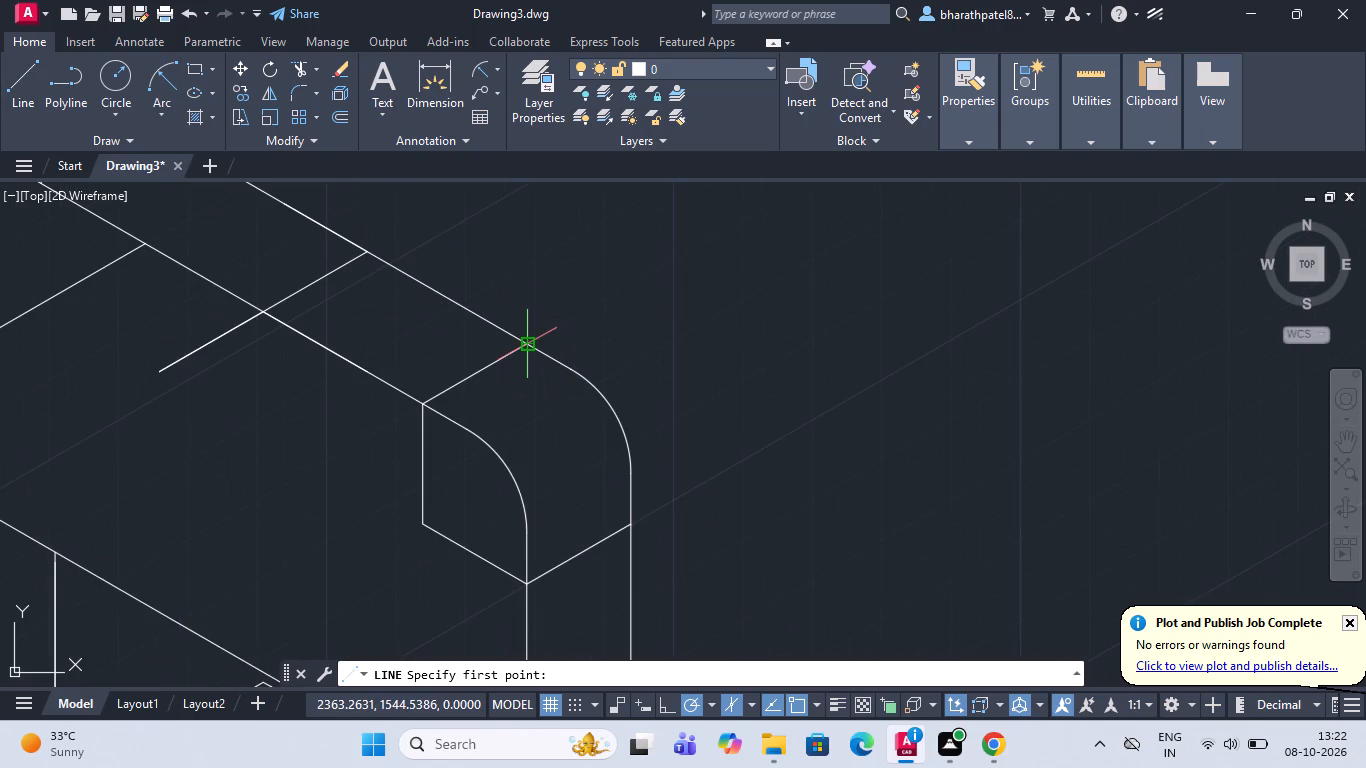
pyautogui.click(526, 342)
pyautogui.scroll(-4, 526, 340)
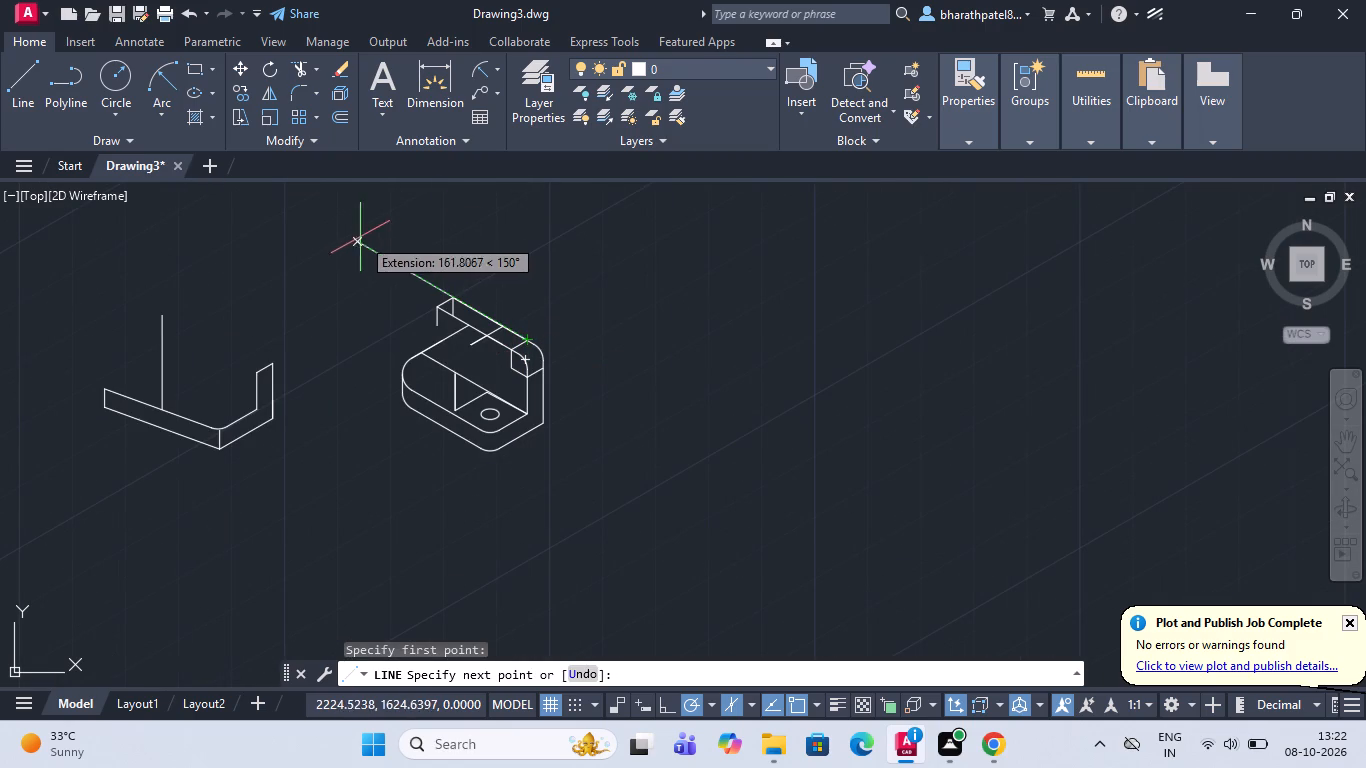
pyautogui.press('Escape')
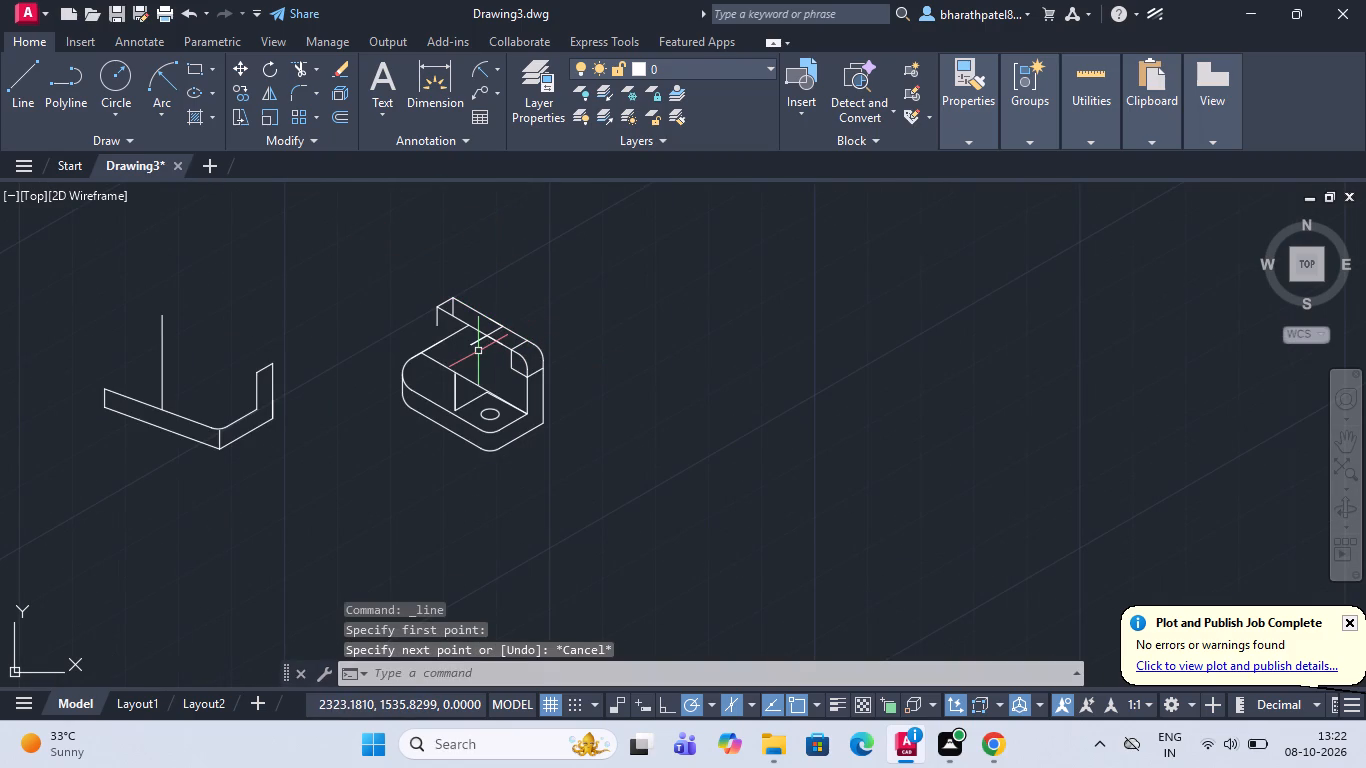
# Draw a 12-unit line at 330° from the rib's inner top corner along the upright's front top edge, continuing 15 units at 330°.
pyautogui.scroll(1, 478, 350)
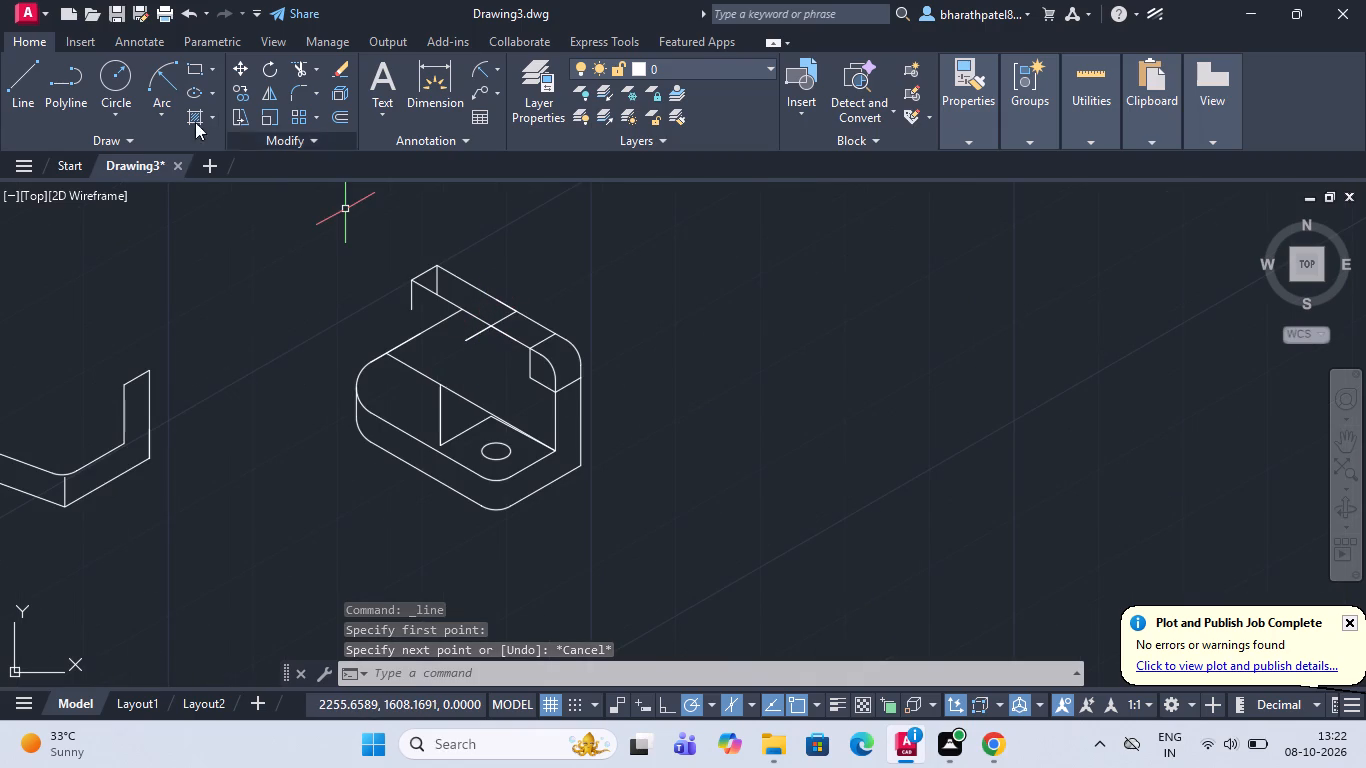
pyautogui.click(19, 77)
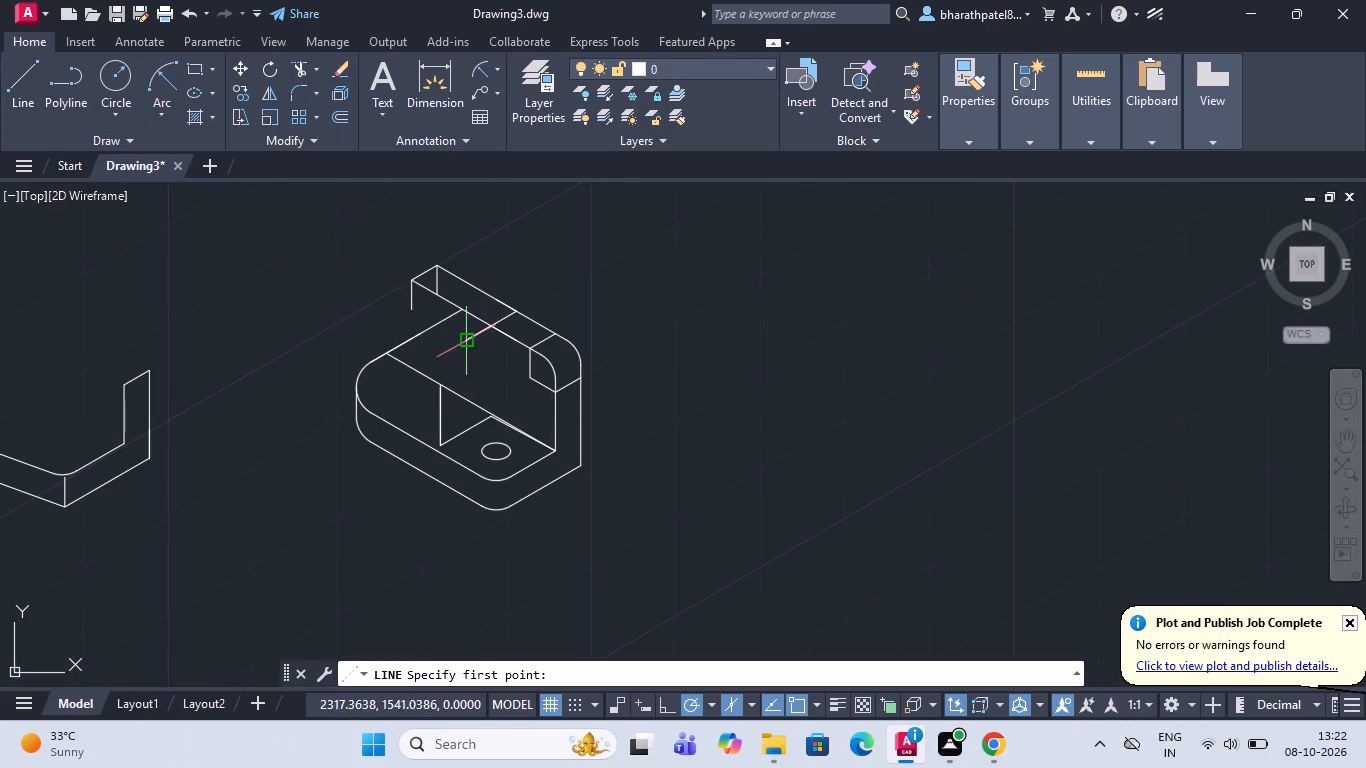
pyautogui.scroll(3, 479, 352)
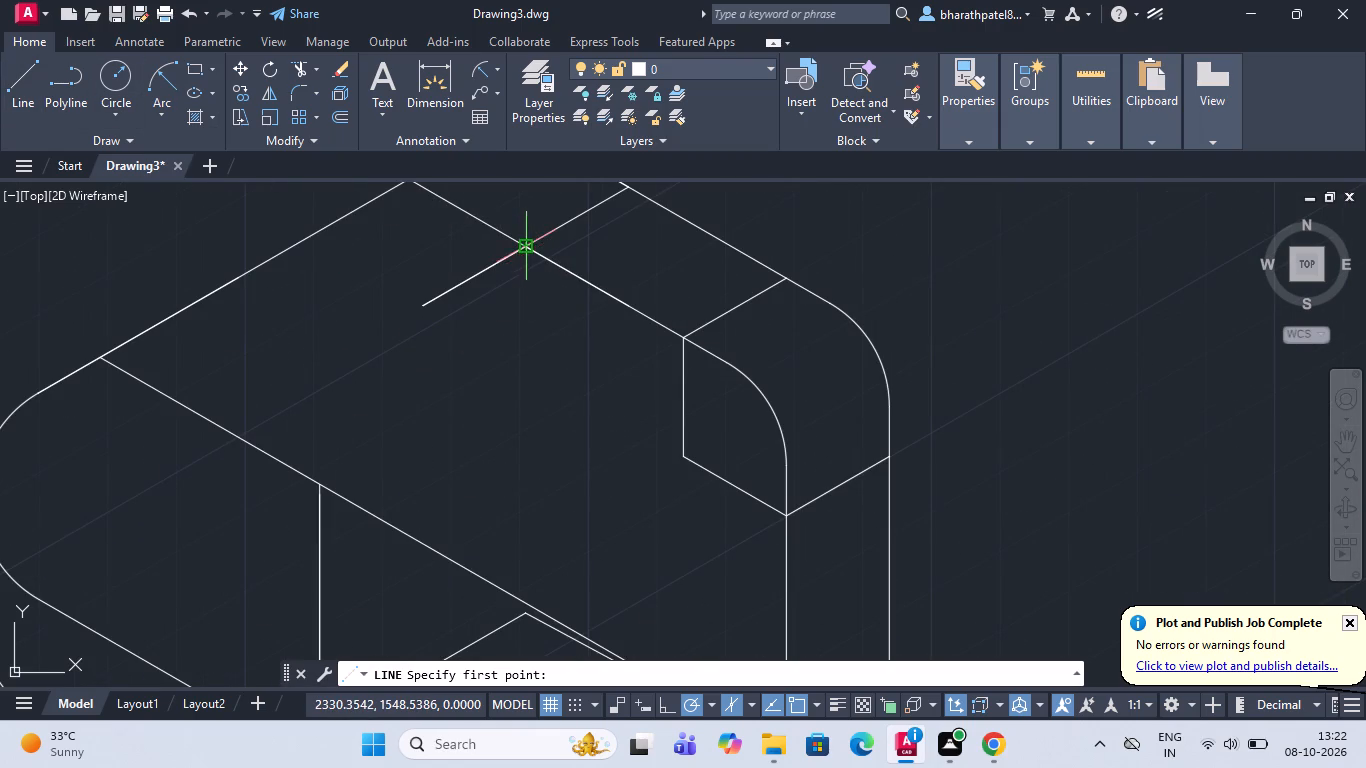
pyautogui.click(523, 250)
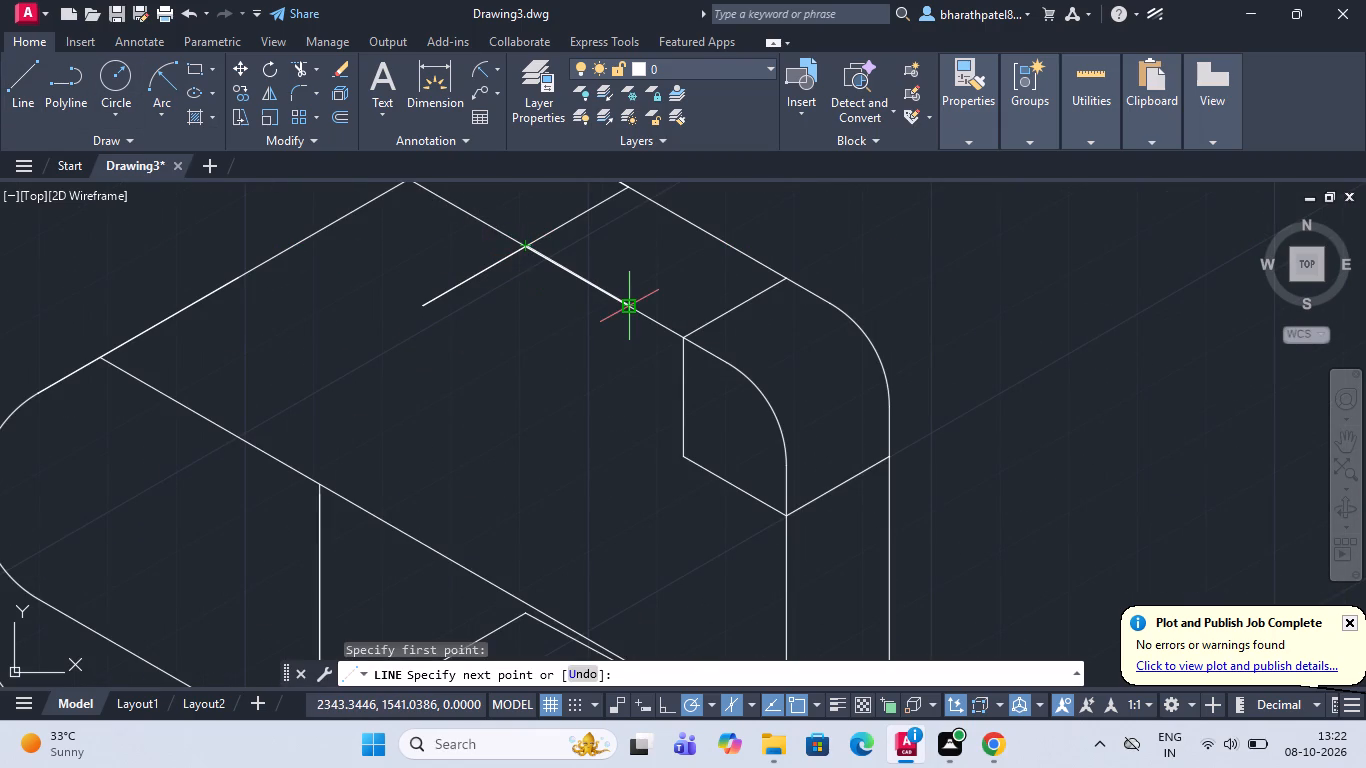
pyautogui.write('12')
pyautogui.press('Return')
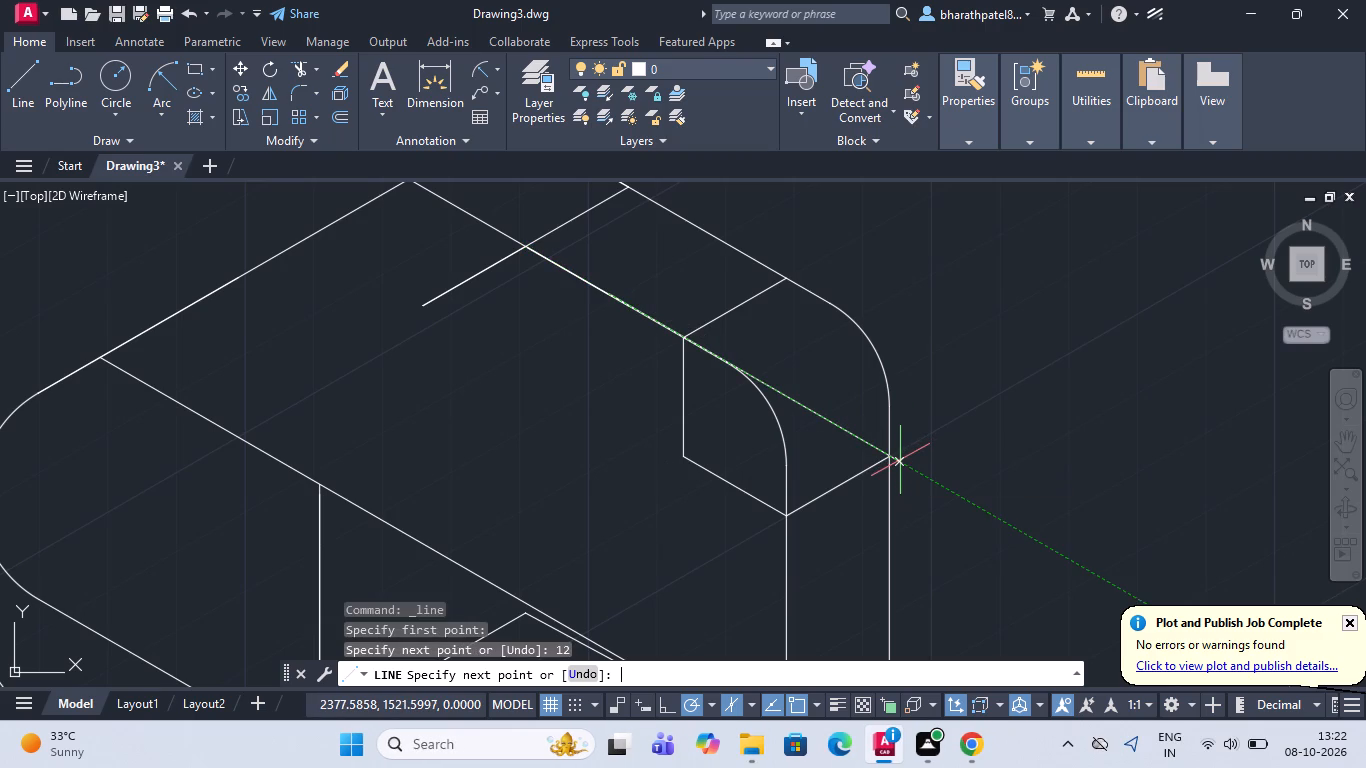
pyautogui.write('15')
pyautogui.press('Return')
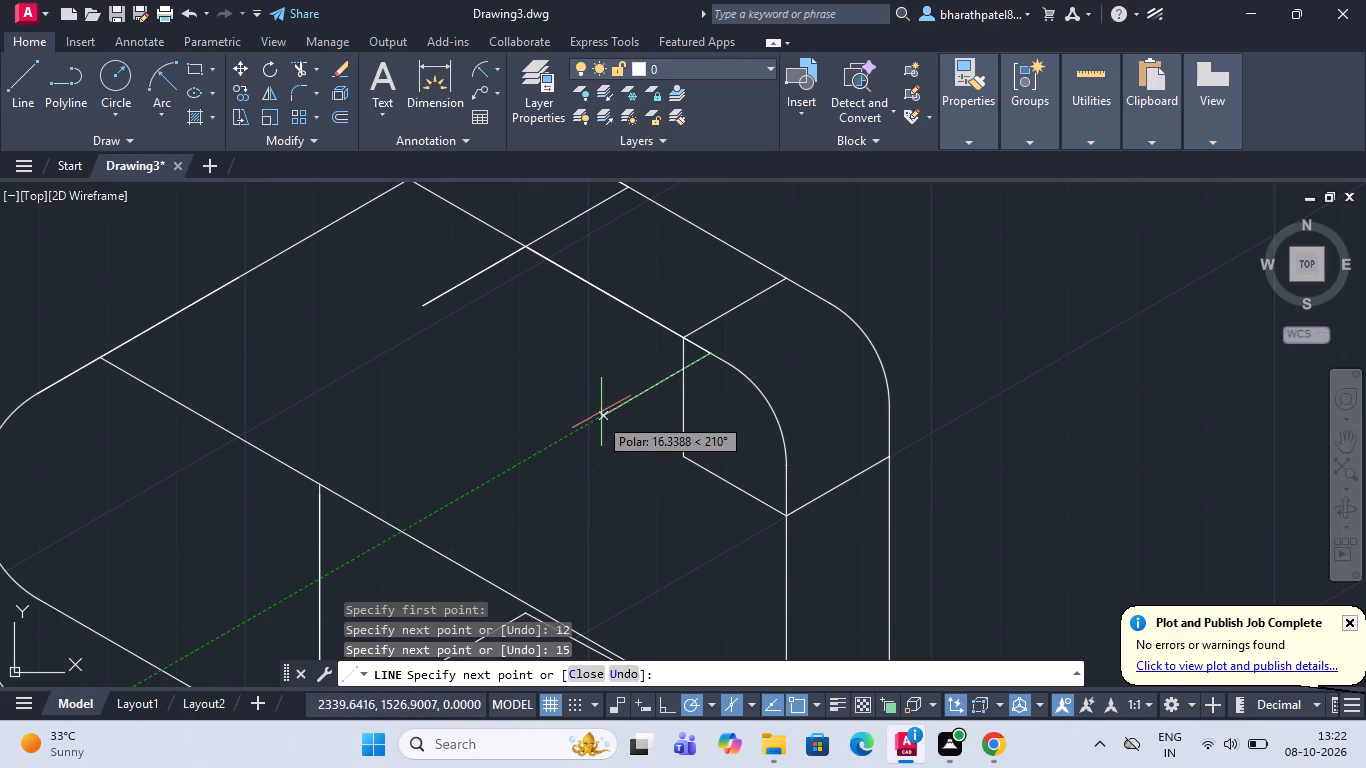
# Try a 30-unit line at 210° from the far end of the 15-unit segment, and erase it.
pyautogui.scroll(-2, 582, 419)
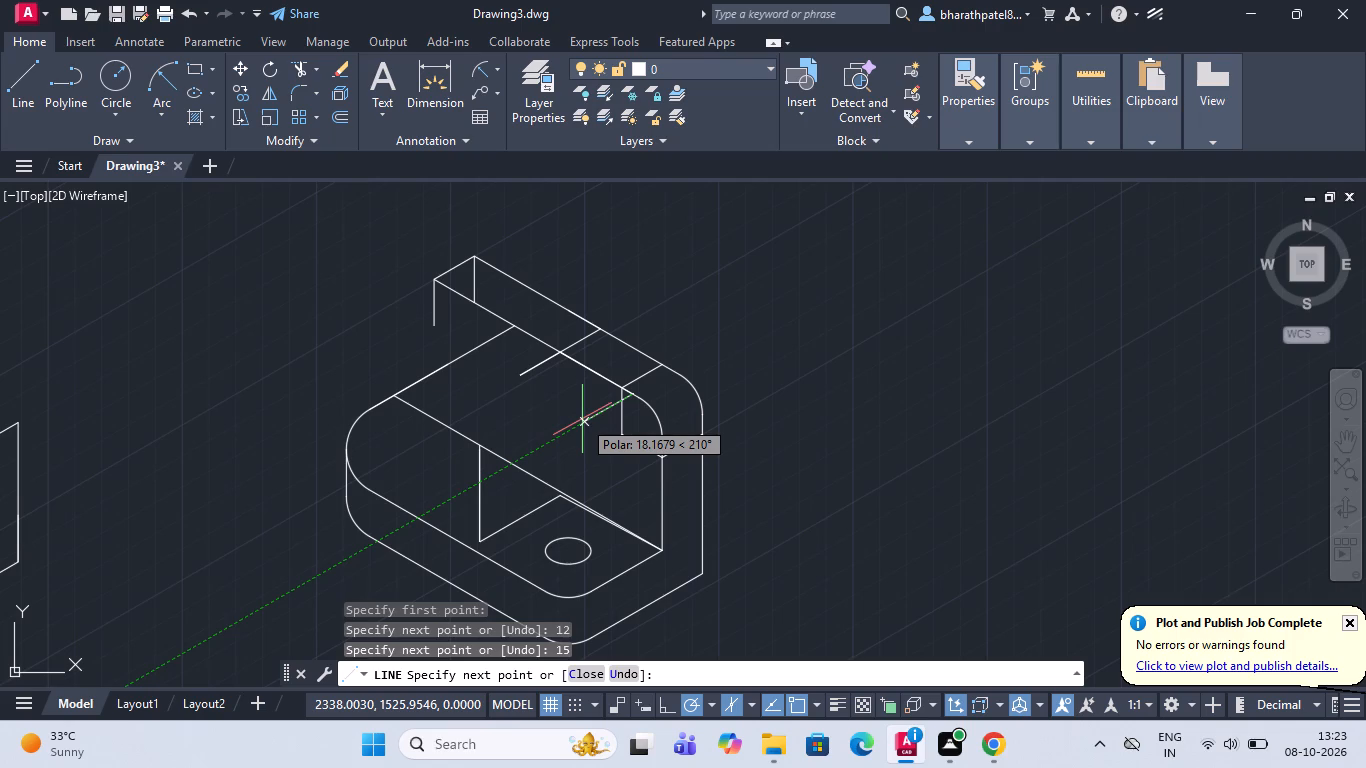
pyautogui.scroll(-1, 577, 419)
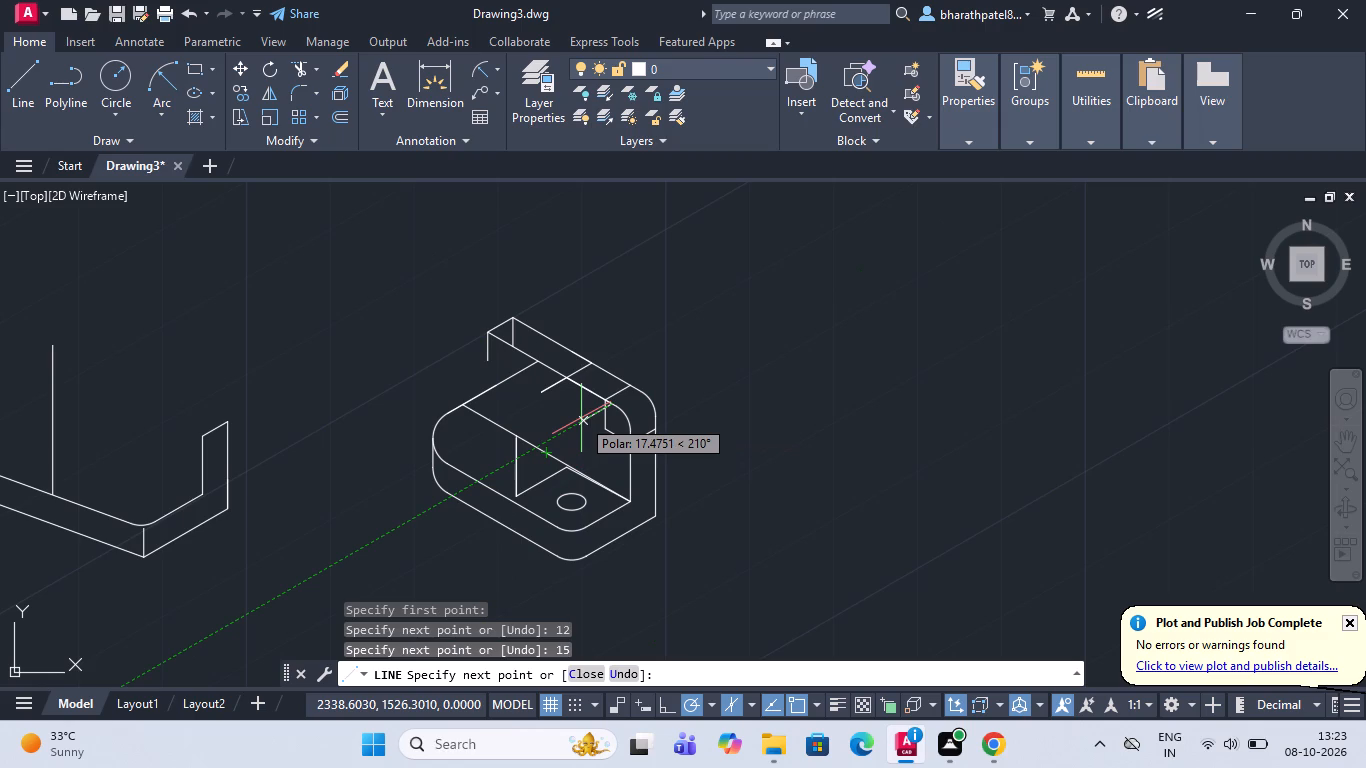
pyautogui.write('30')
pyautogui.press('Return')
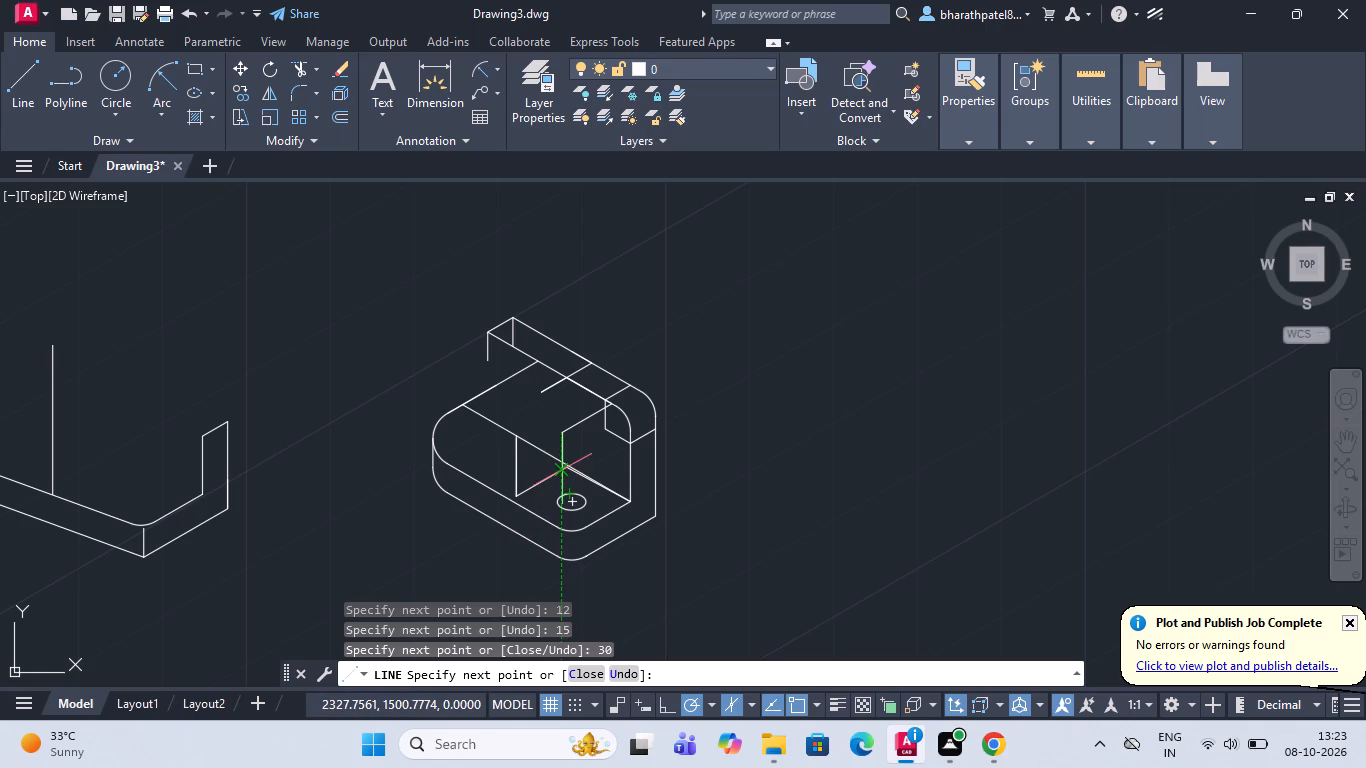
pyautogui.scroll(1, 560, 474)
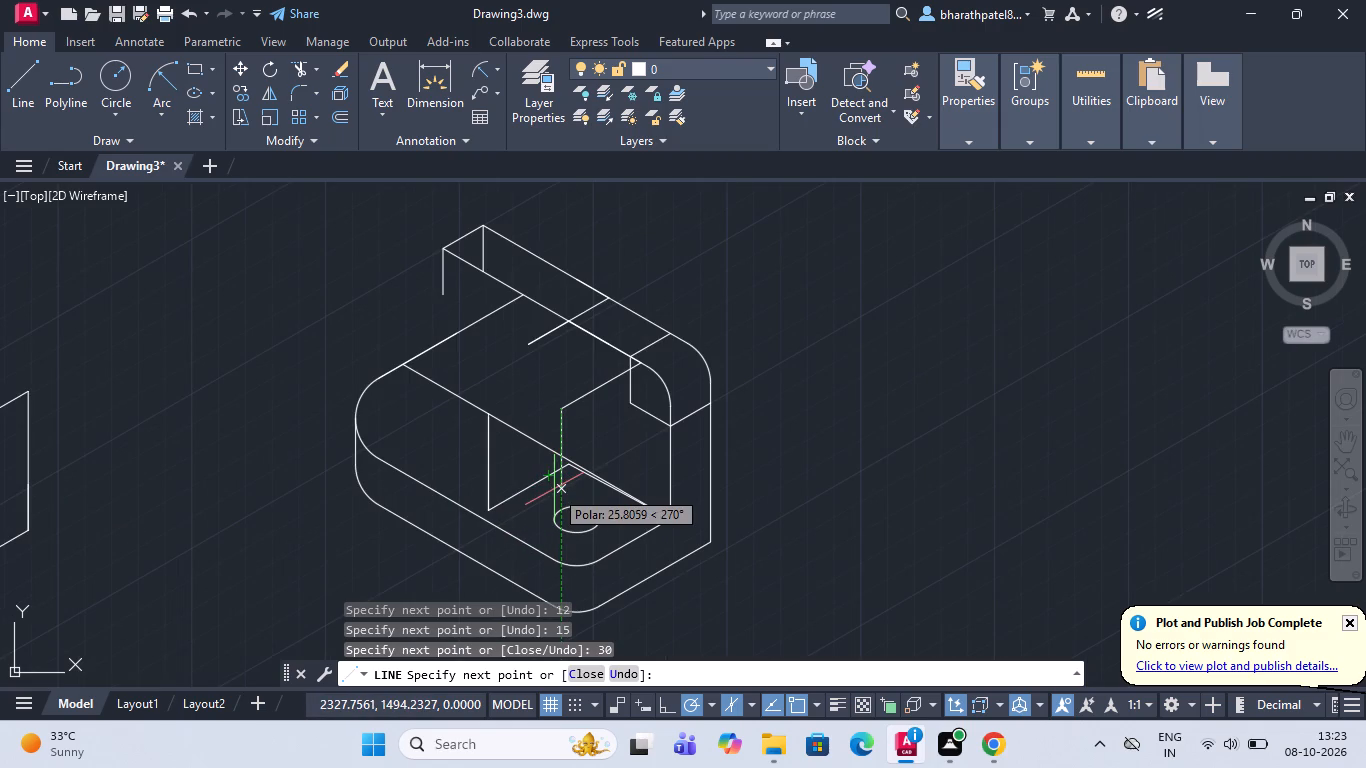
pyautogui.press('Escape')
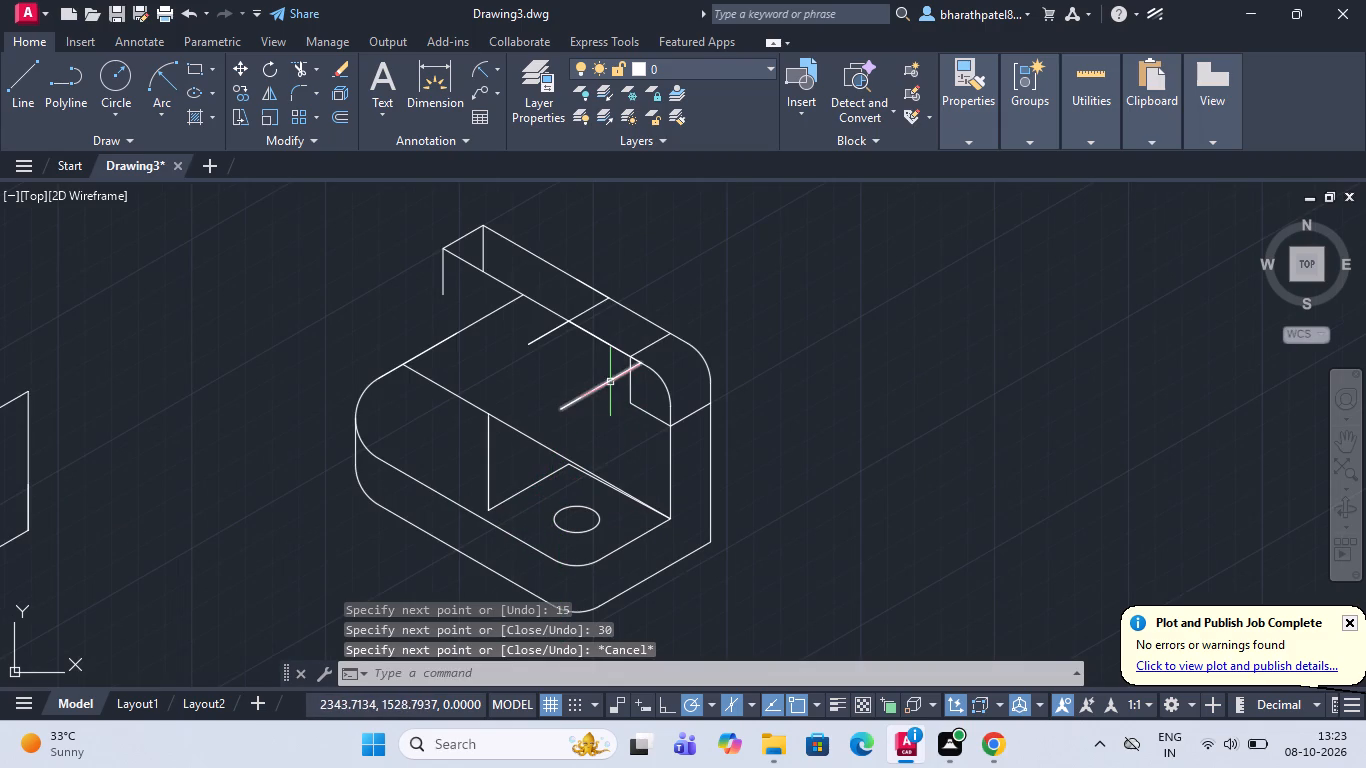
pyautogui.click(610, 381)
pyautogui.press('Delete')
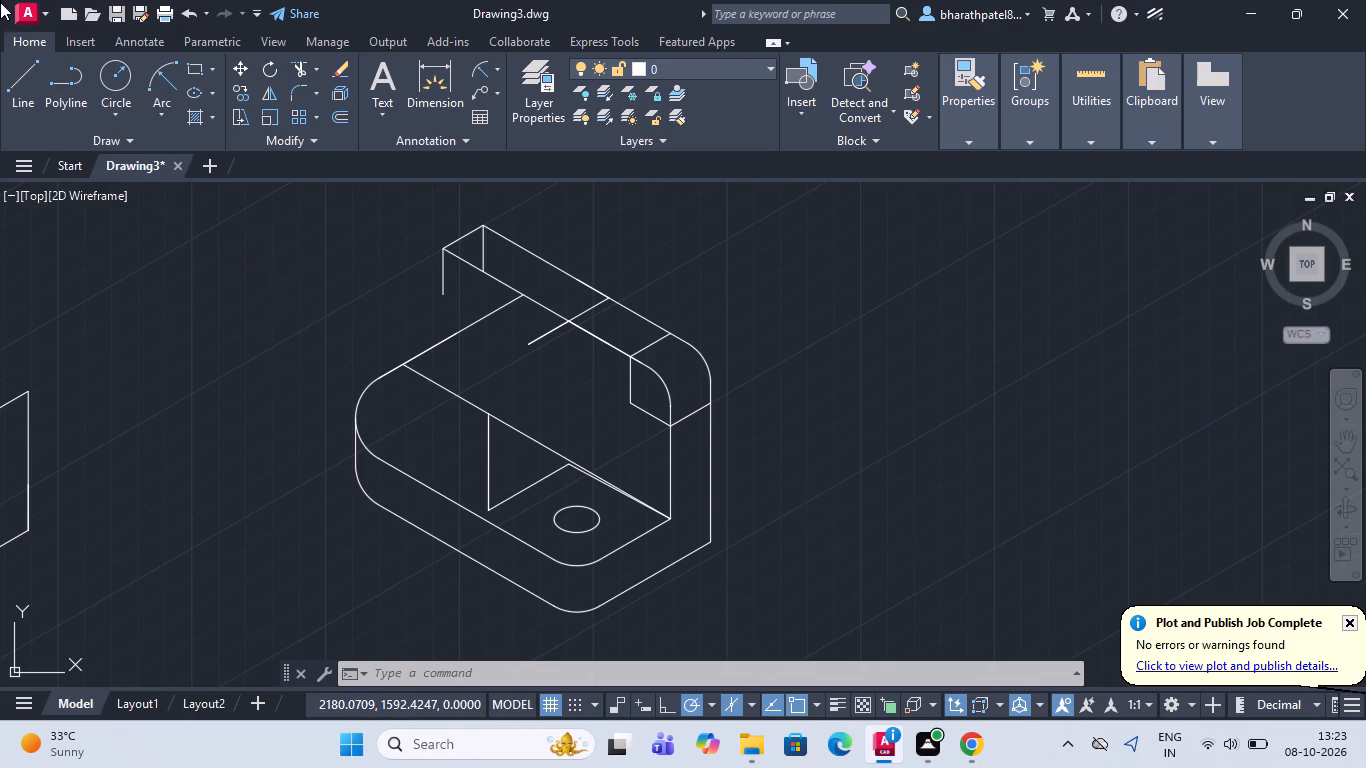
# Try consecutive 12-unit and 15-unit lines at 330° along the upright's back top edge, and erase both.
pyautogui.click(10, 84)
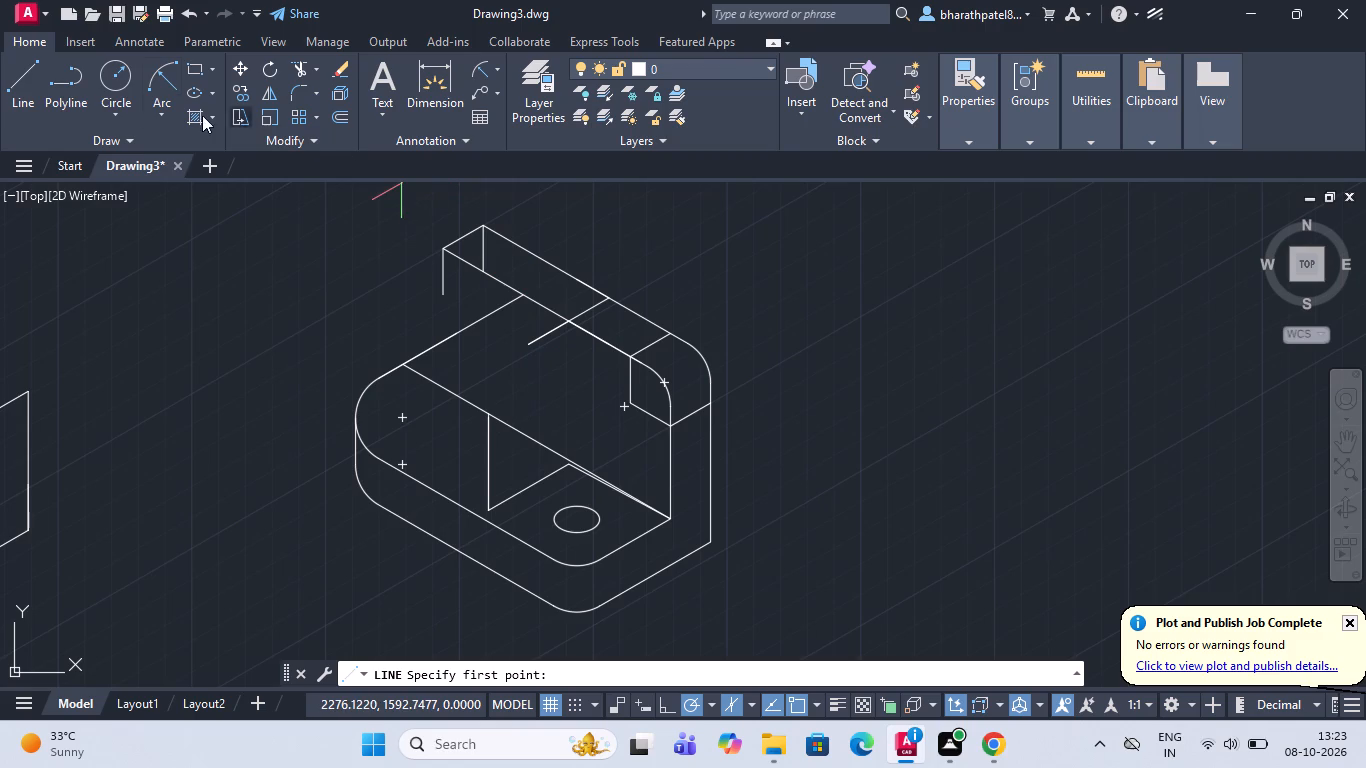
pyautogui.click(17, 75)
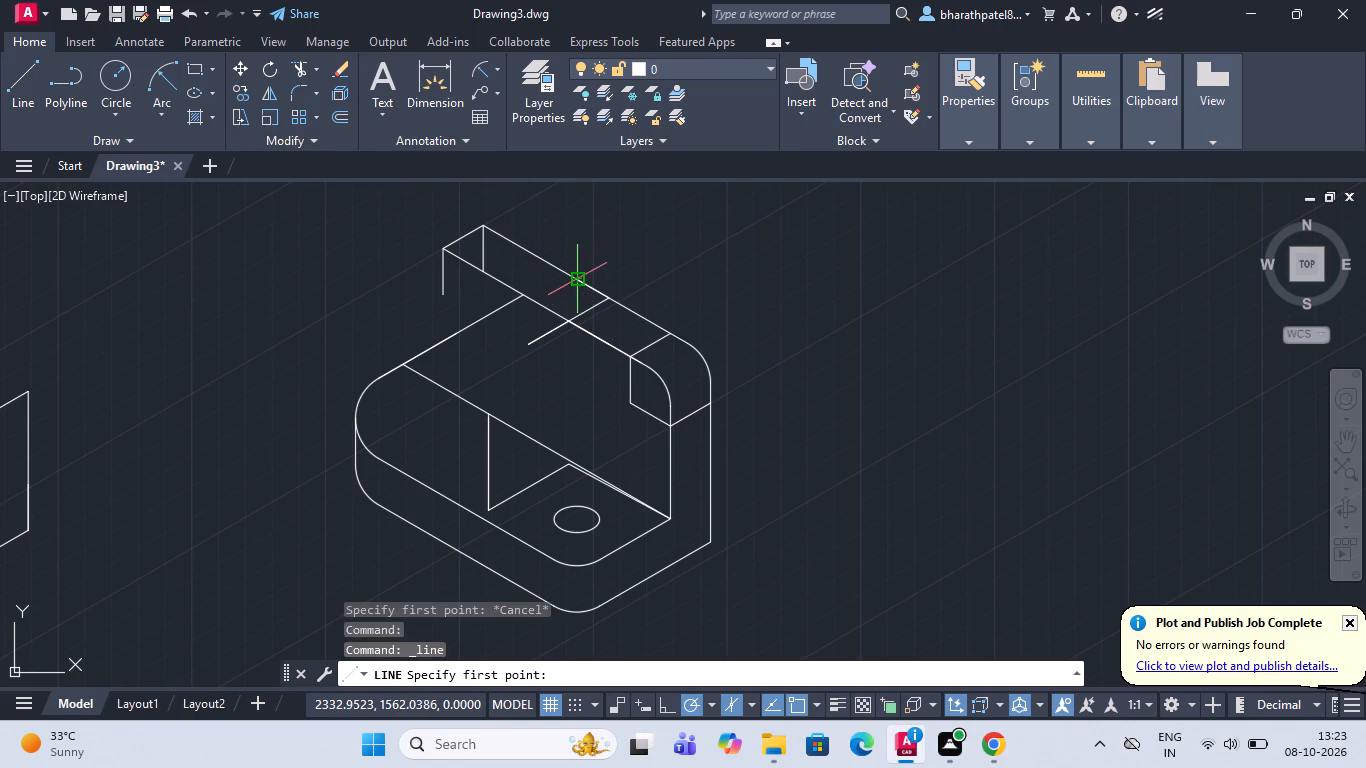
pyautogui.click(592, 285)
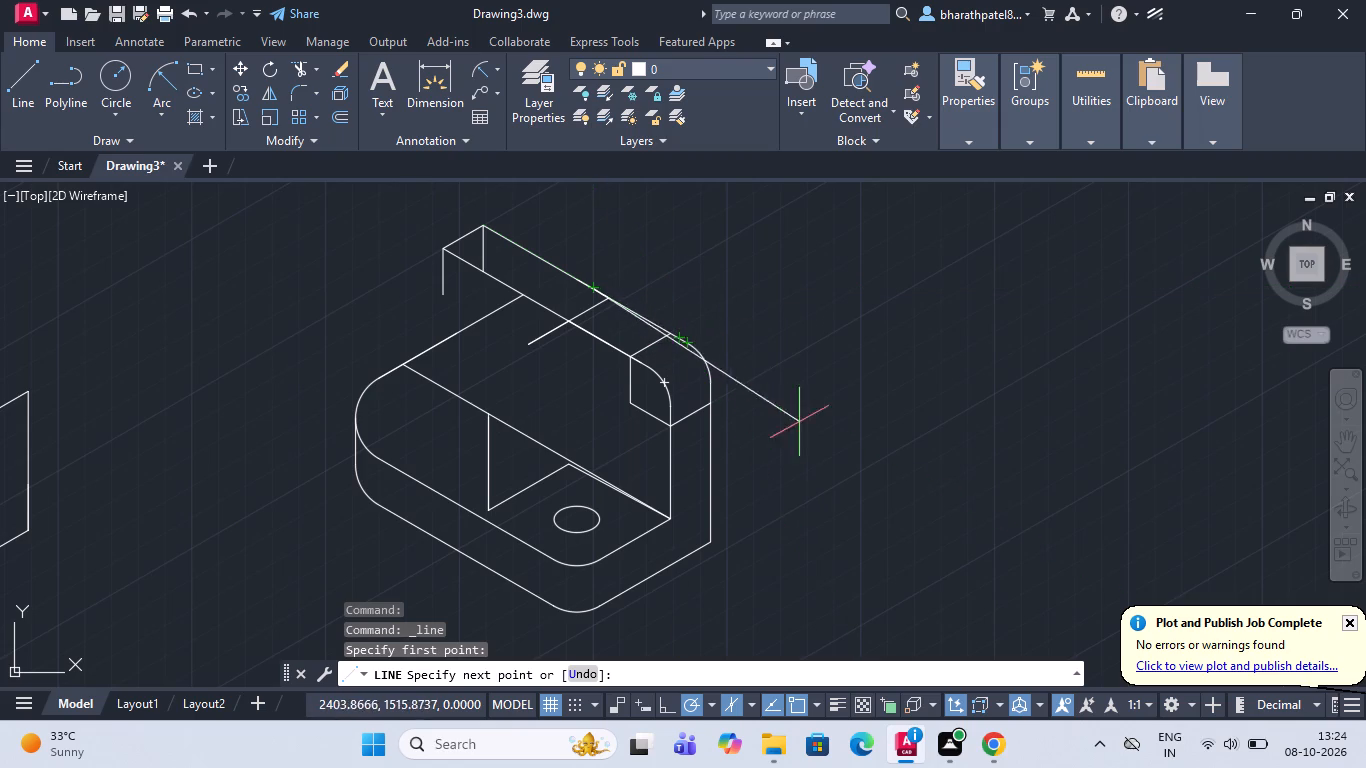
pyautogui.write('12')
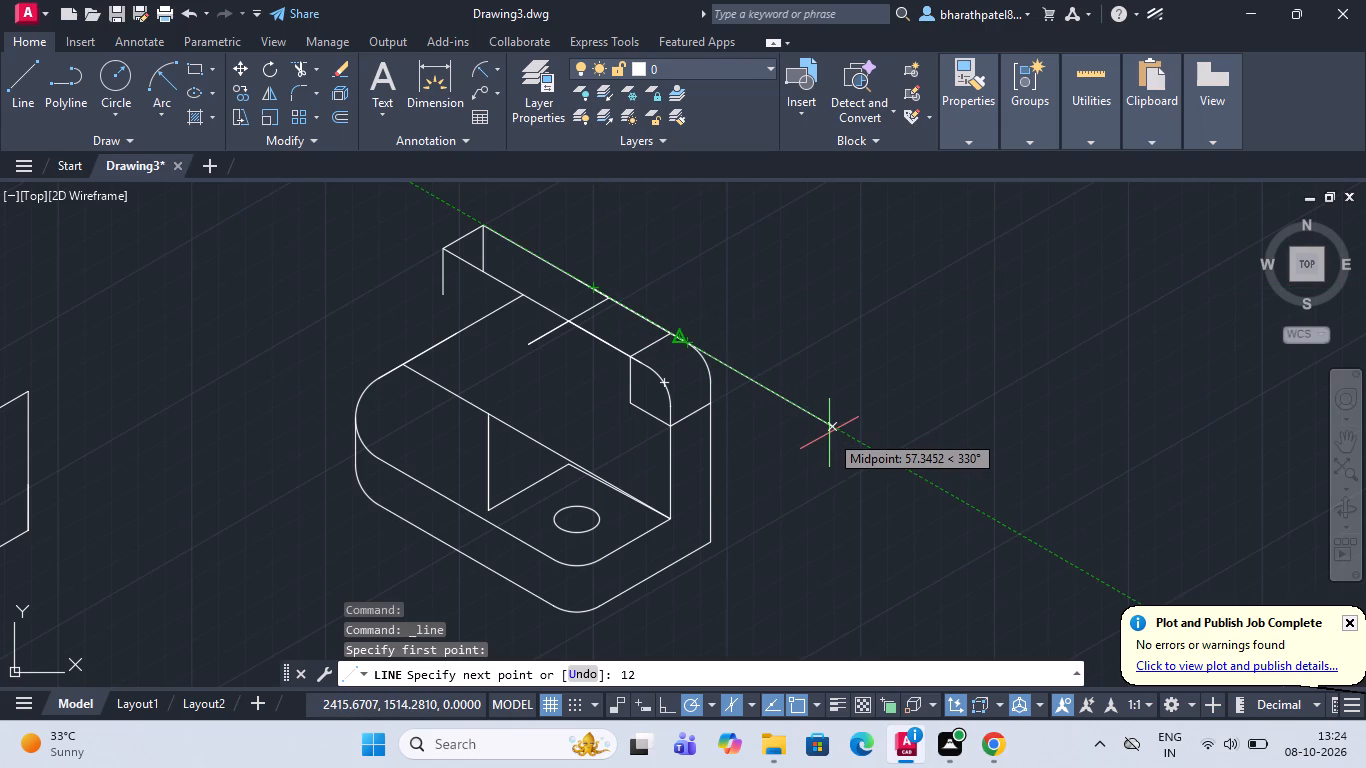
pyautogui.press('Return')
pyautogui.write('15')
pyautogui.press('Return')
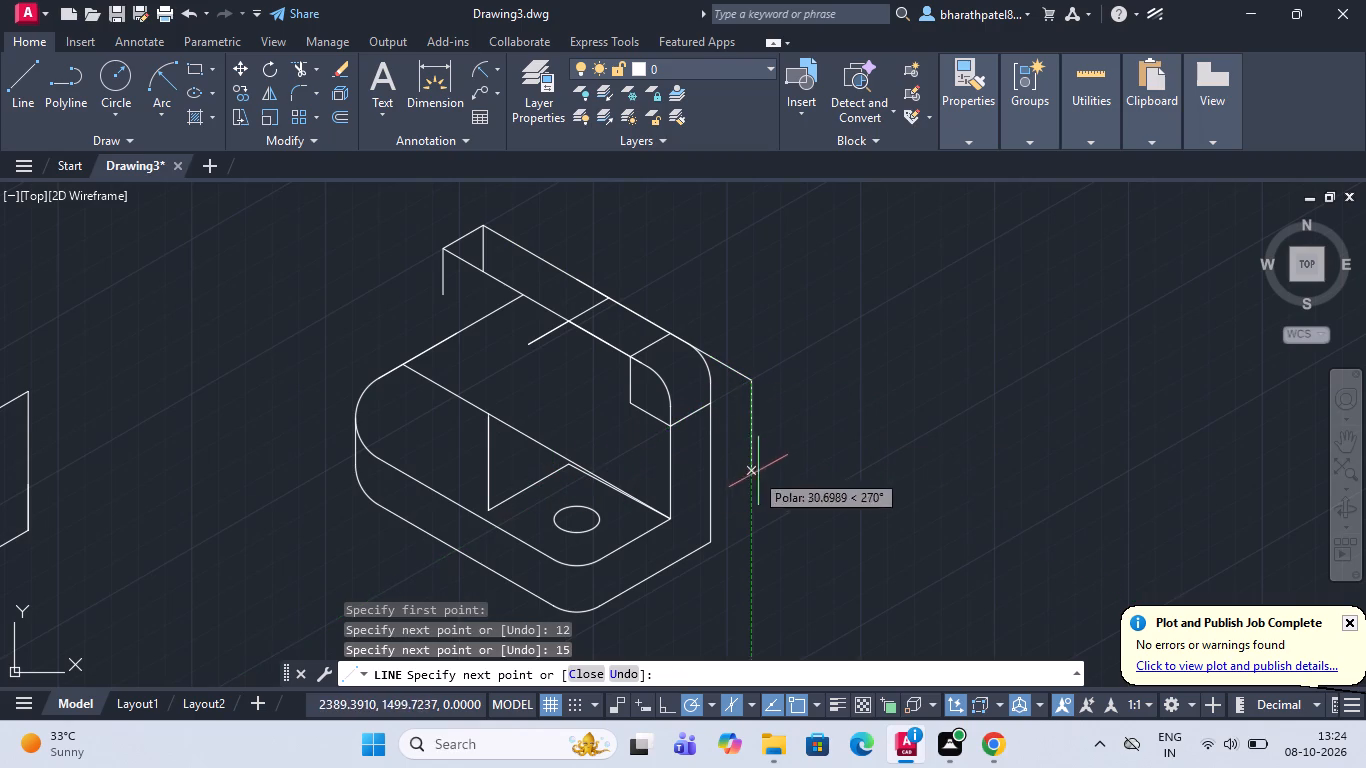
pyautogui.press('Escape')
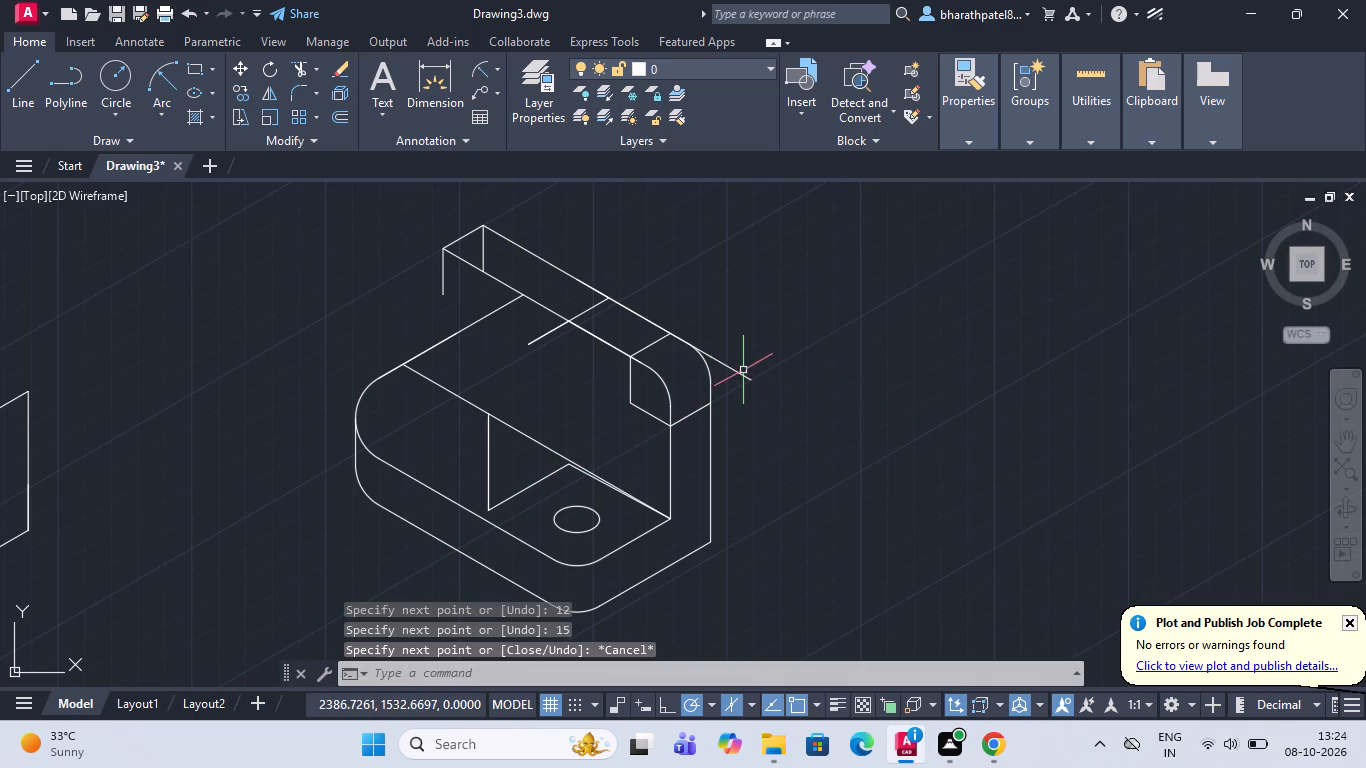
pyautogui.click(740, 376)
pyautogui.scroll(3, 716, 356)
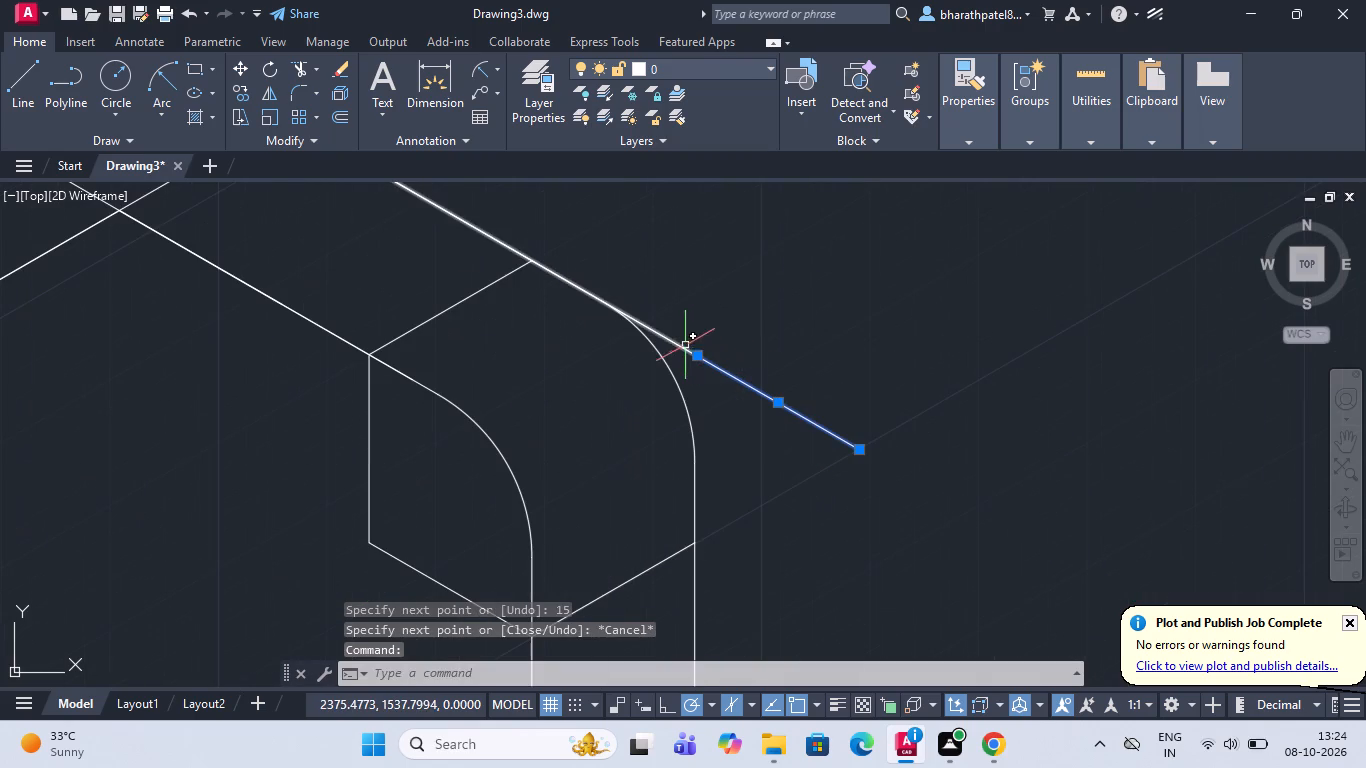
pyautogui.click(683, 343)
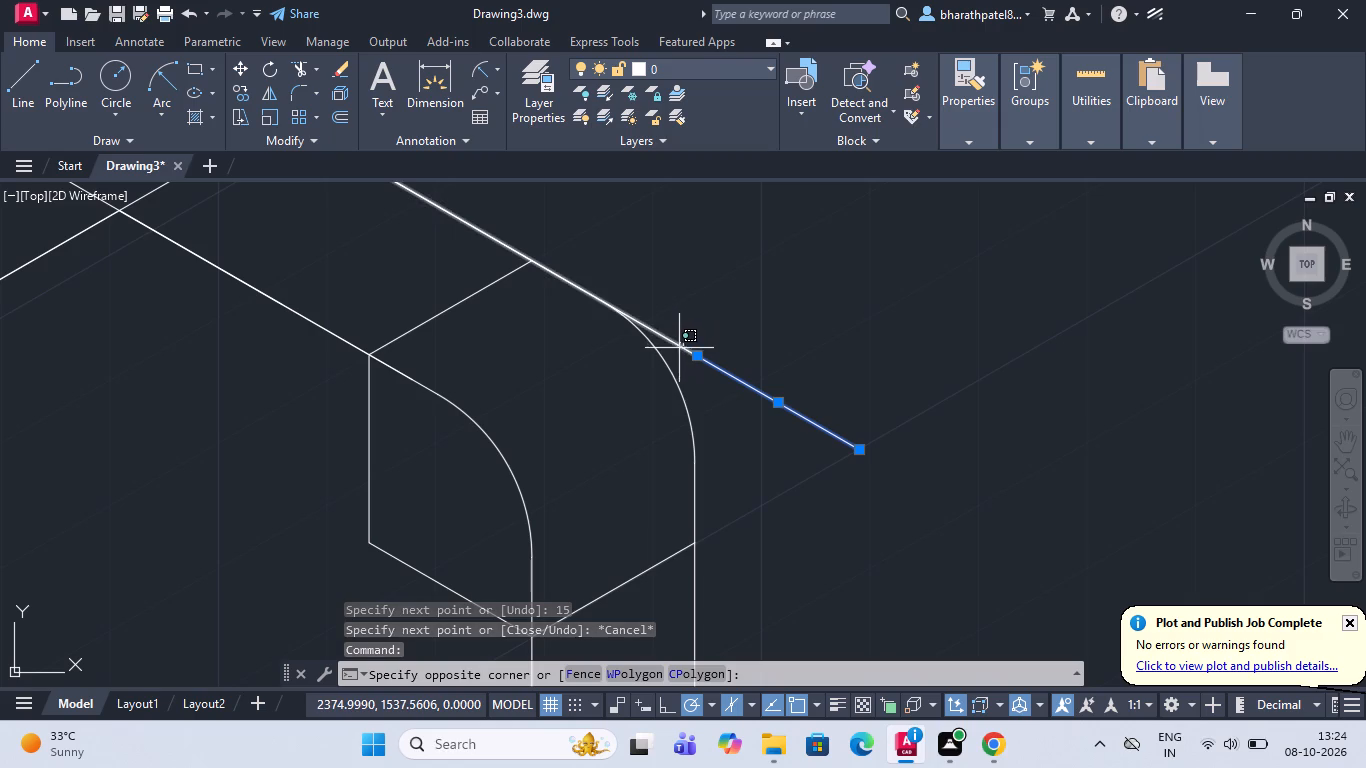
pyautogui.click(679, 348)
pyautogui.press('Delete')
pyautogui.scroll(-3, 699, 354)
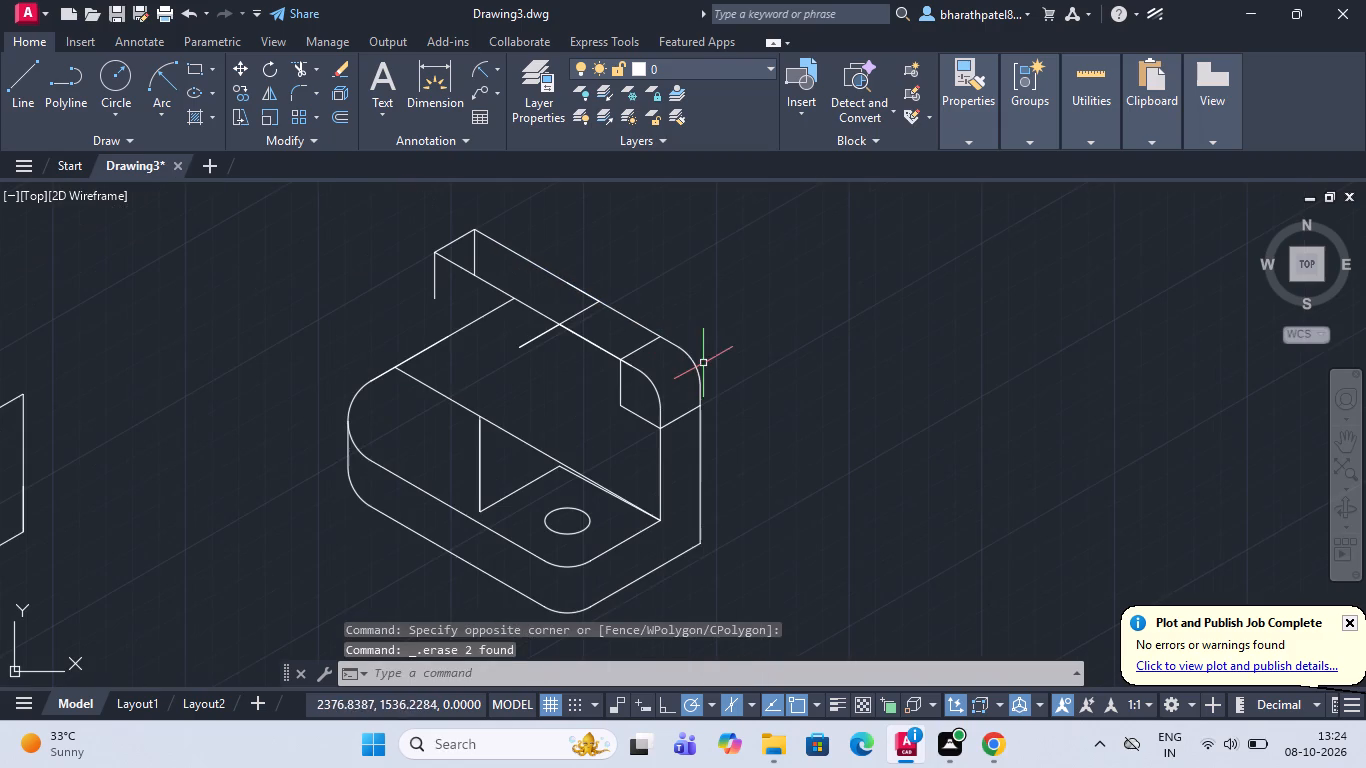
# Start a line from the front top corner at the upright's unrounded end.
pyautogui.click(36, 78)
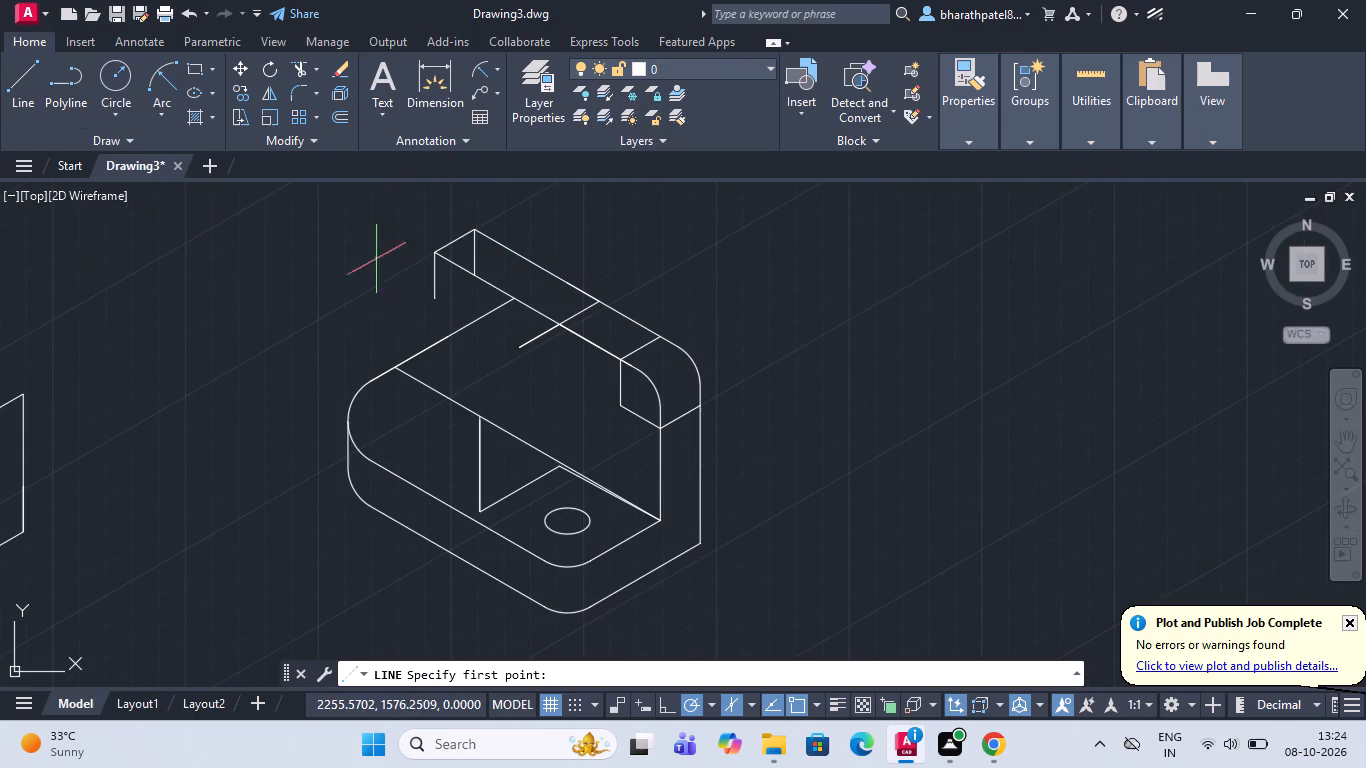
pyautogui.click(434, 255)
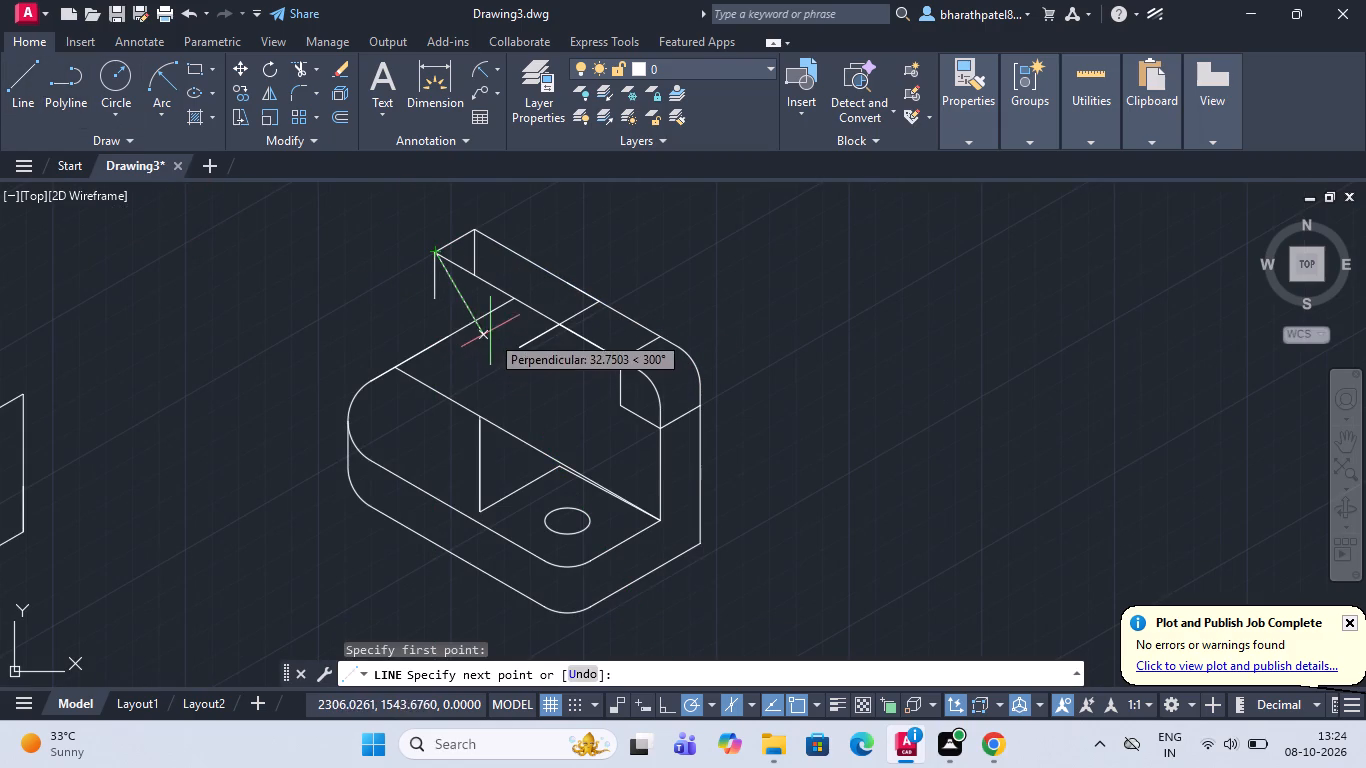
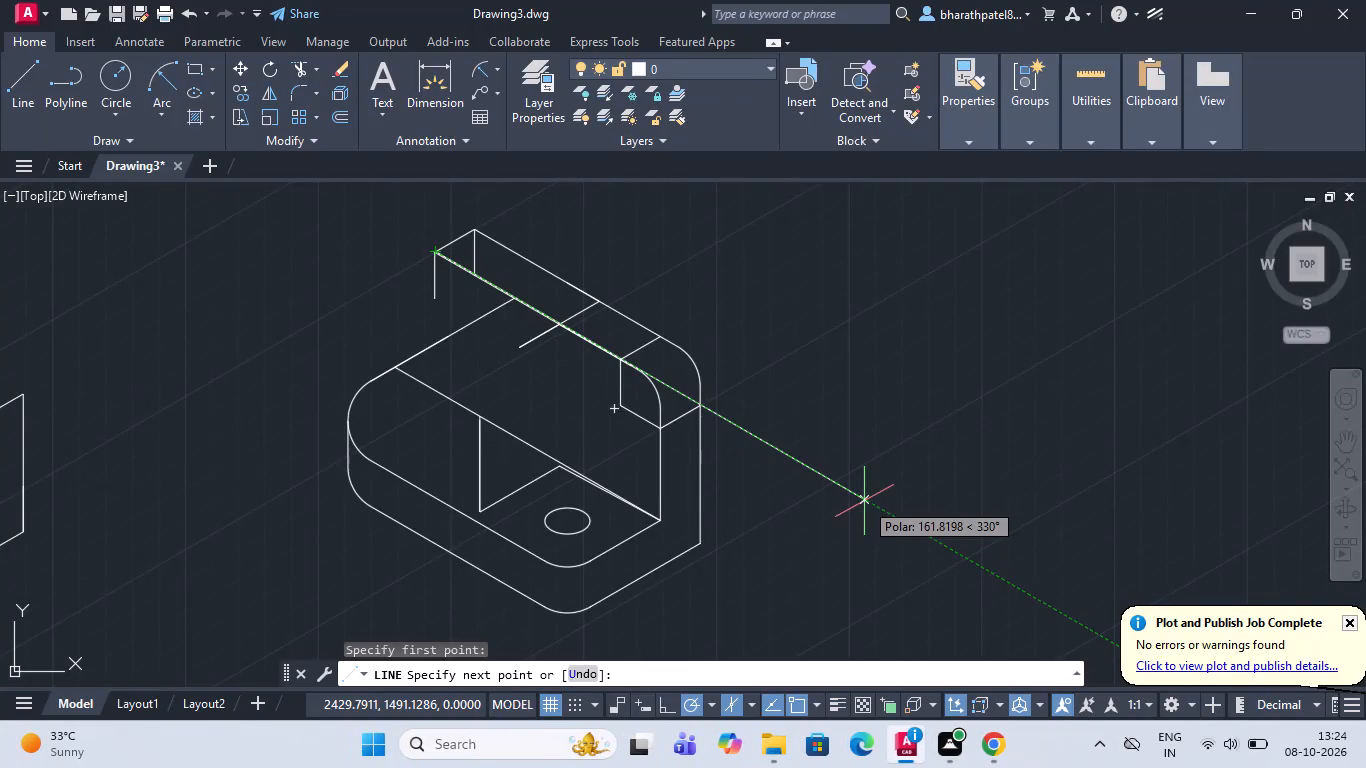
# Continue the line along the upright's front top edge with 35, 12 and 15-unit segments at 330°, ending with a short segment at 210°.
pyautogui.write('35')
pyautogui.press('Return')
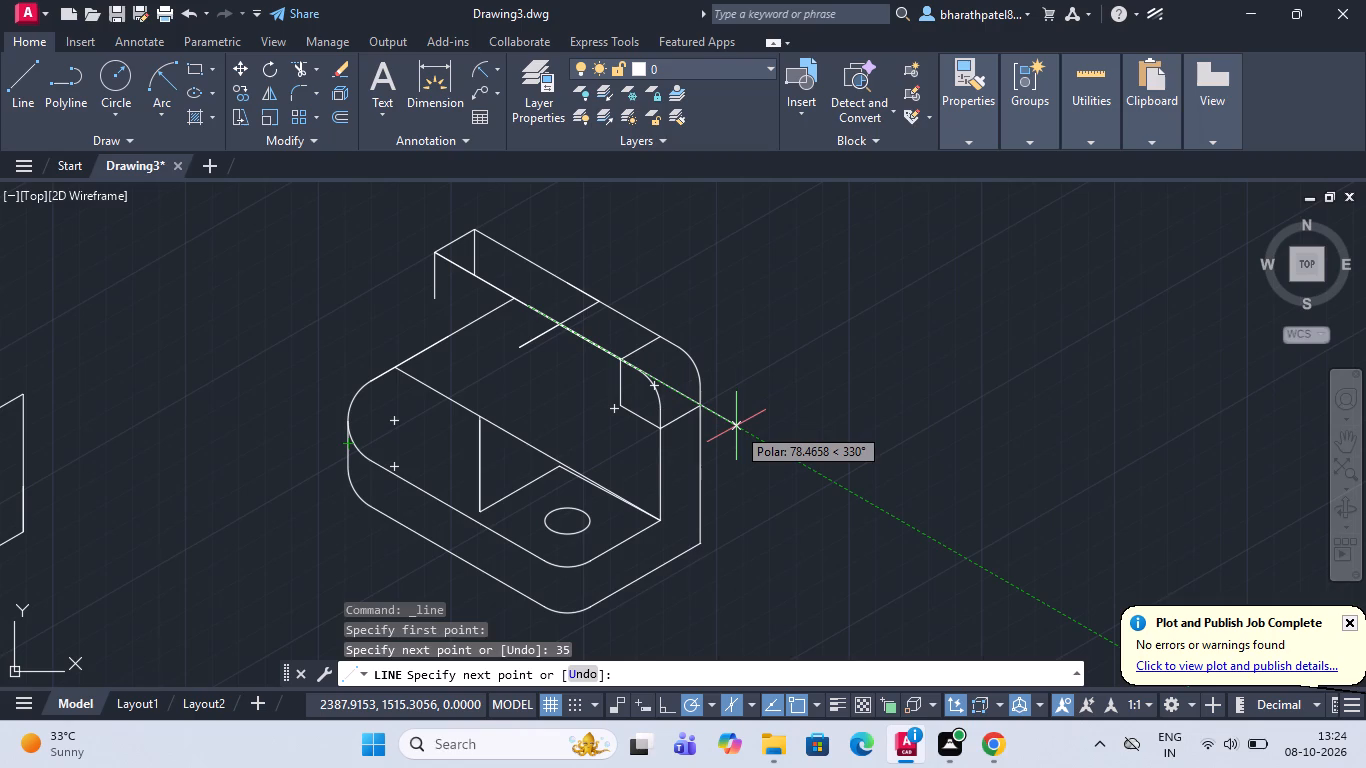
pyautogui.write('12')
pyautogui.press('Return')
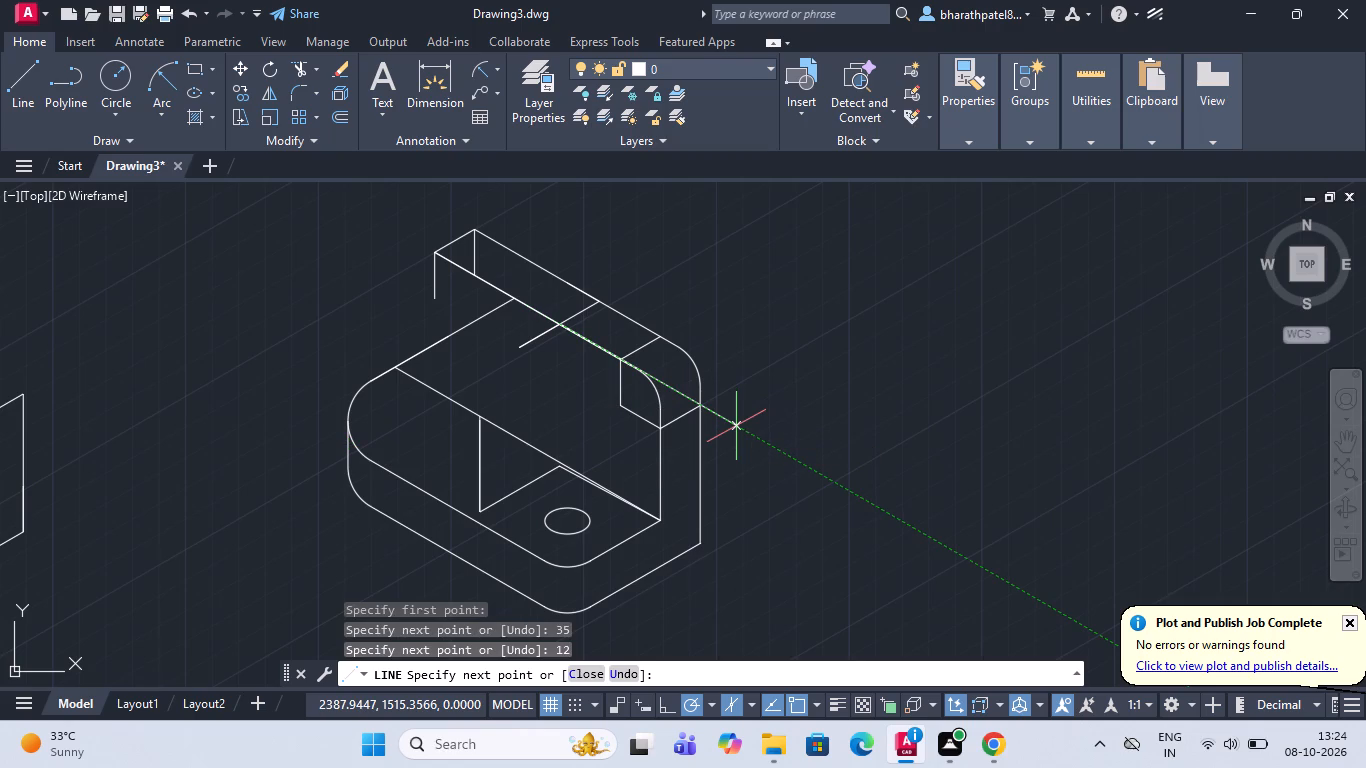
pyautogui.press('1')
pyautogui.press('5')
pyautogui.press('Return')
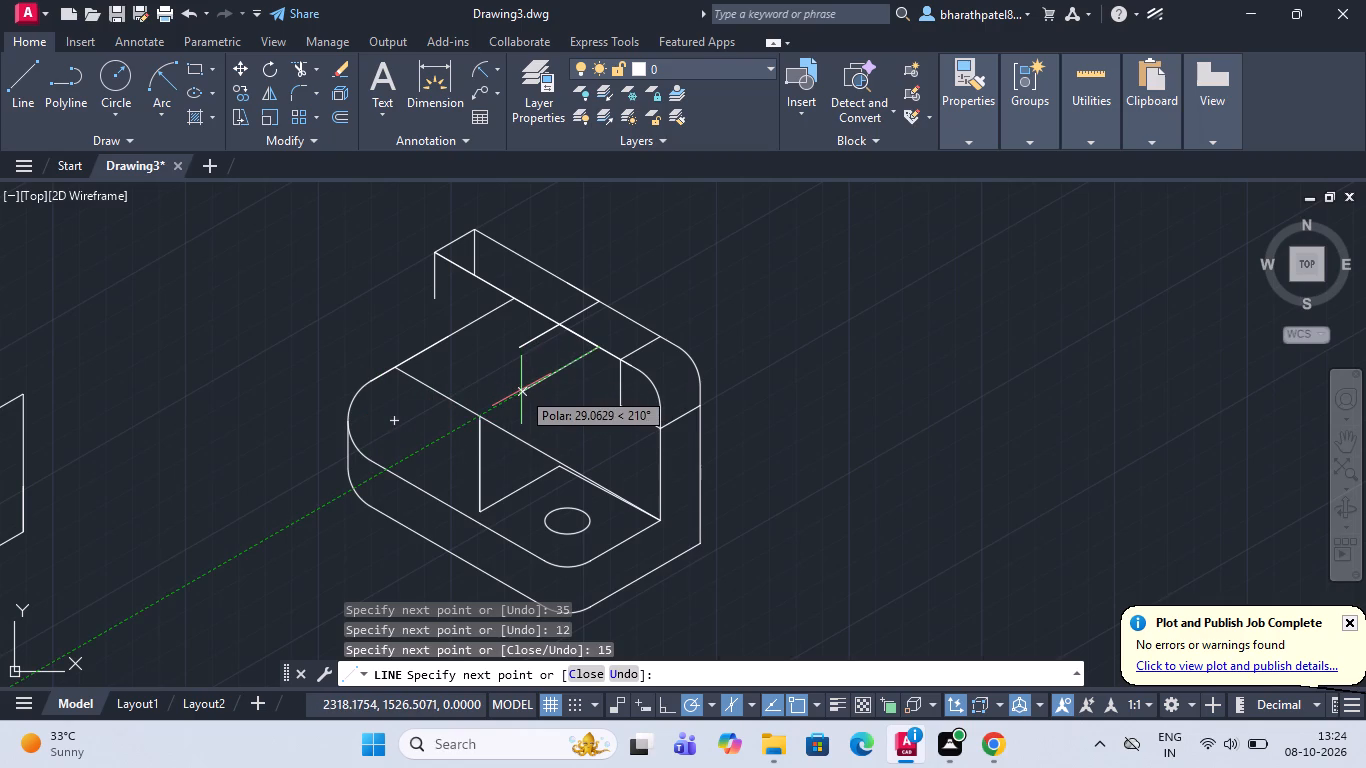
pyautogui.click(548, 381)
pyautogui.press('Escape')
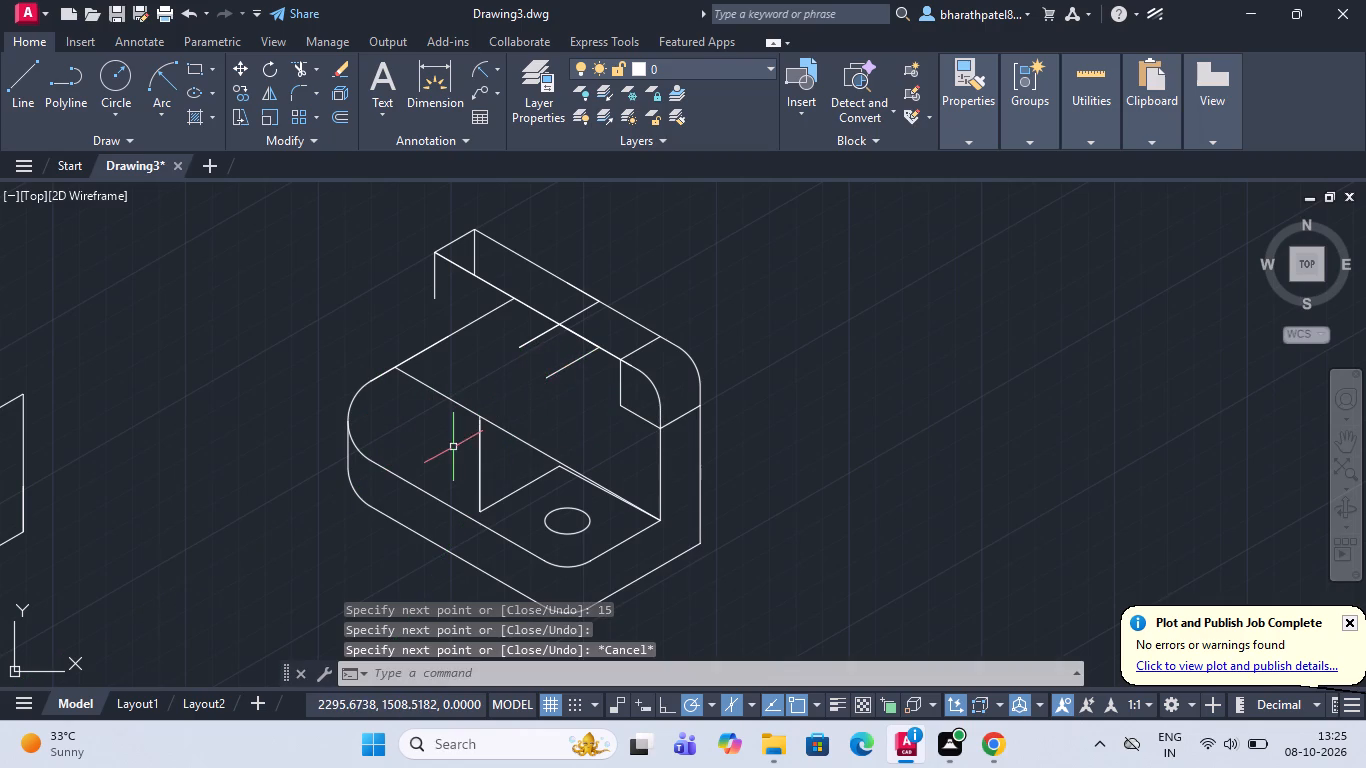
# Erase the two overlapping vertical lines rising from the outer end of the rib's base line.
pyautogui.click(479, 448)
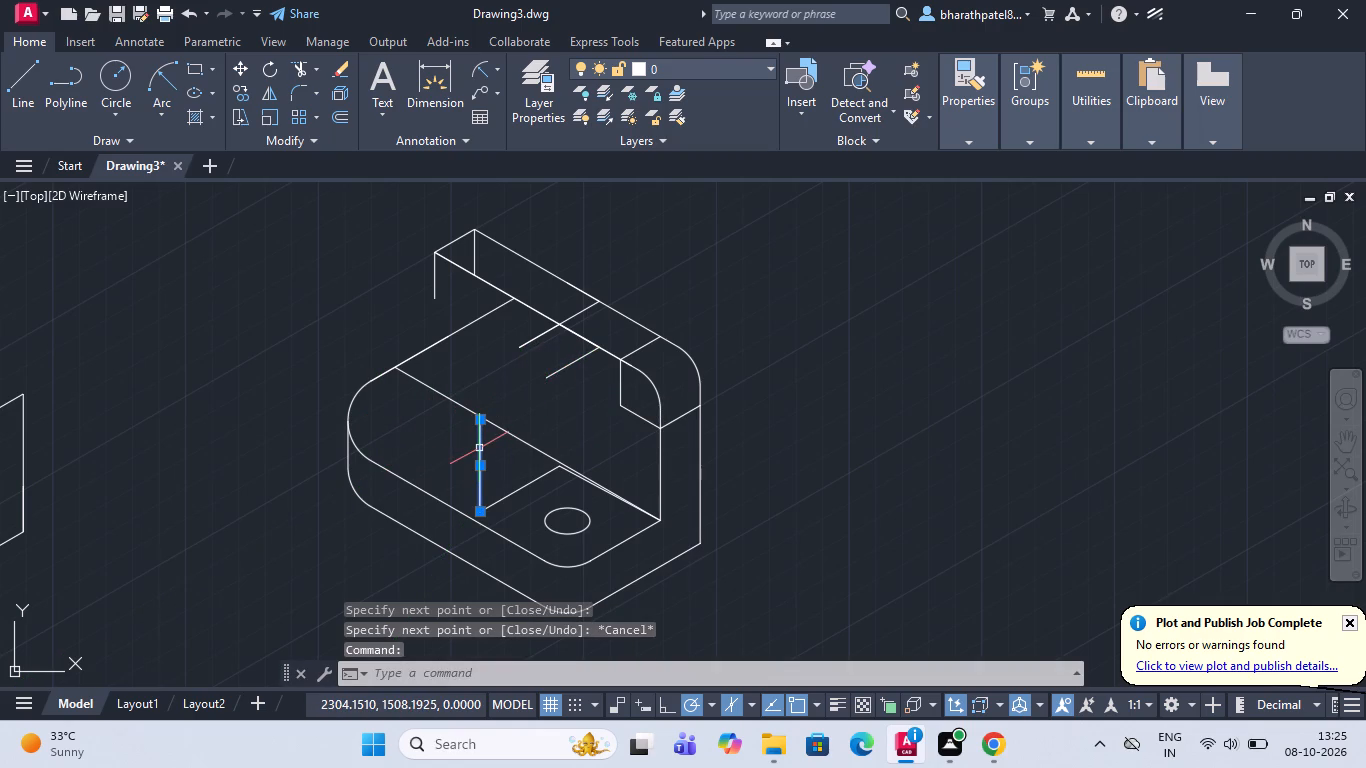
pyautogui.press('Delete')
pyautogui.click(480, 451)
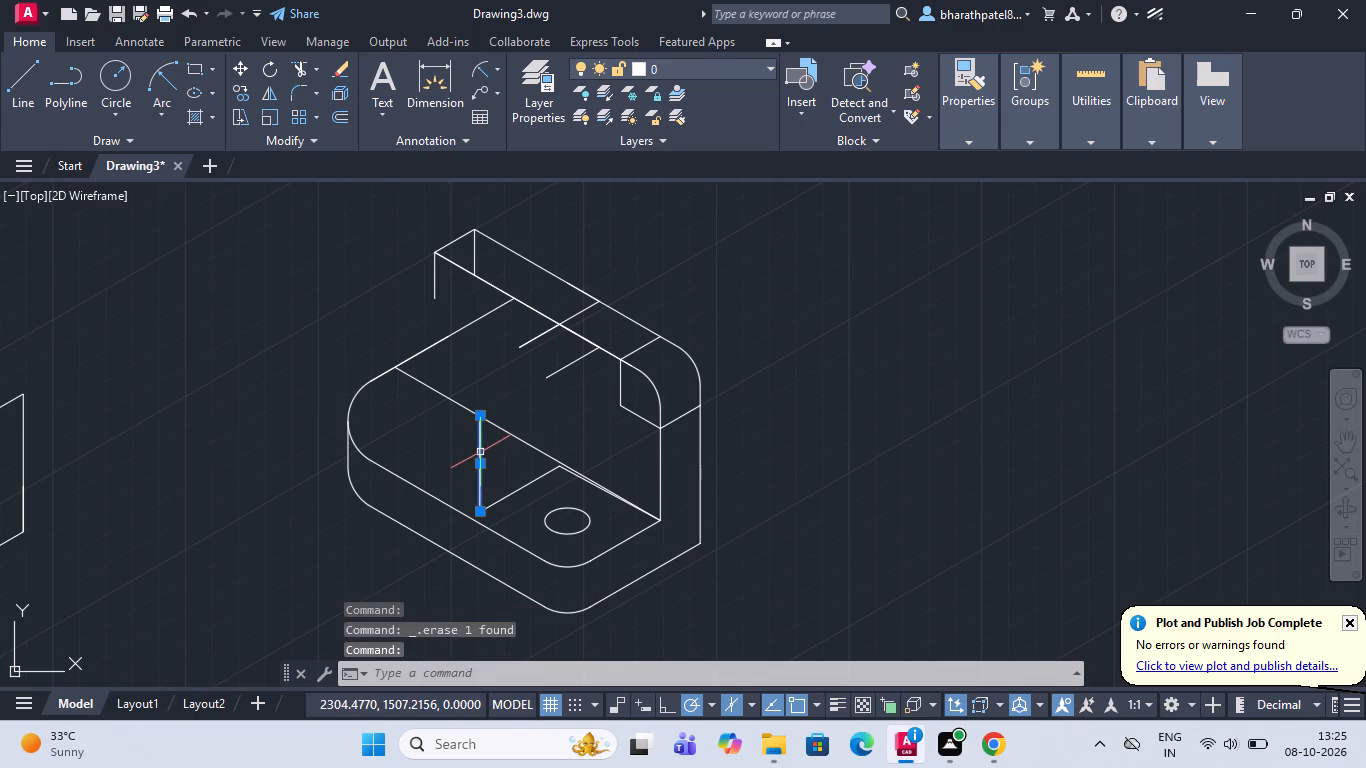
pyautogui.press('Delete')
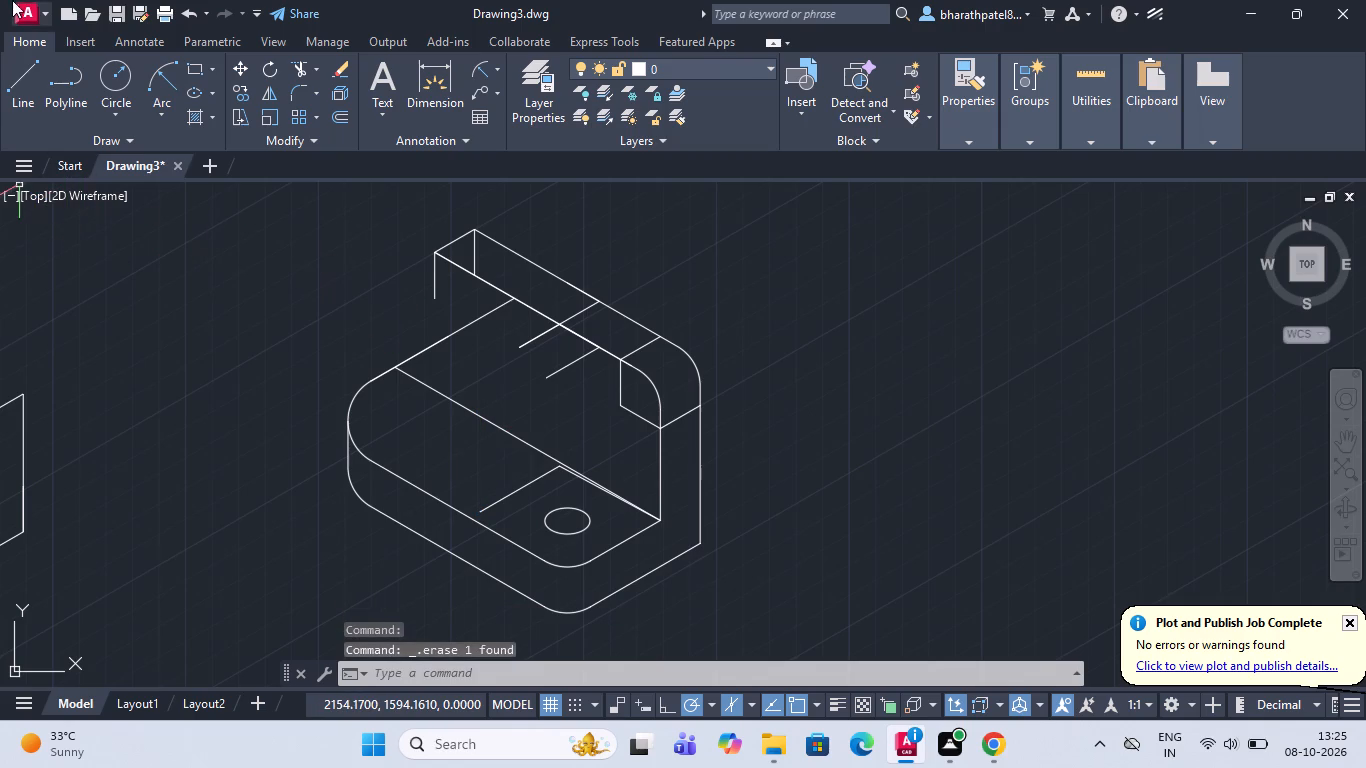
# Draw a 30-unit line at 210° from the far end of the 15-unit segment on the upright's front top edge.
pyautogui.click(12, 74)
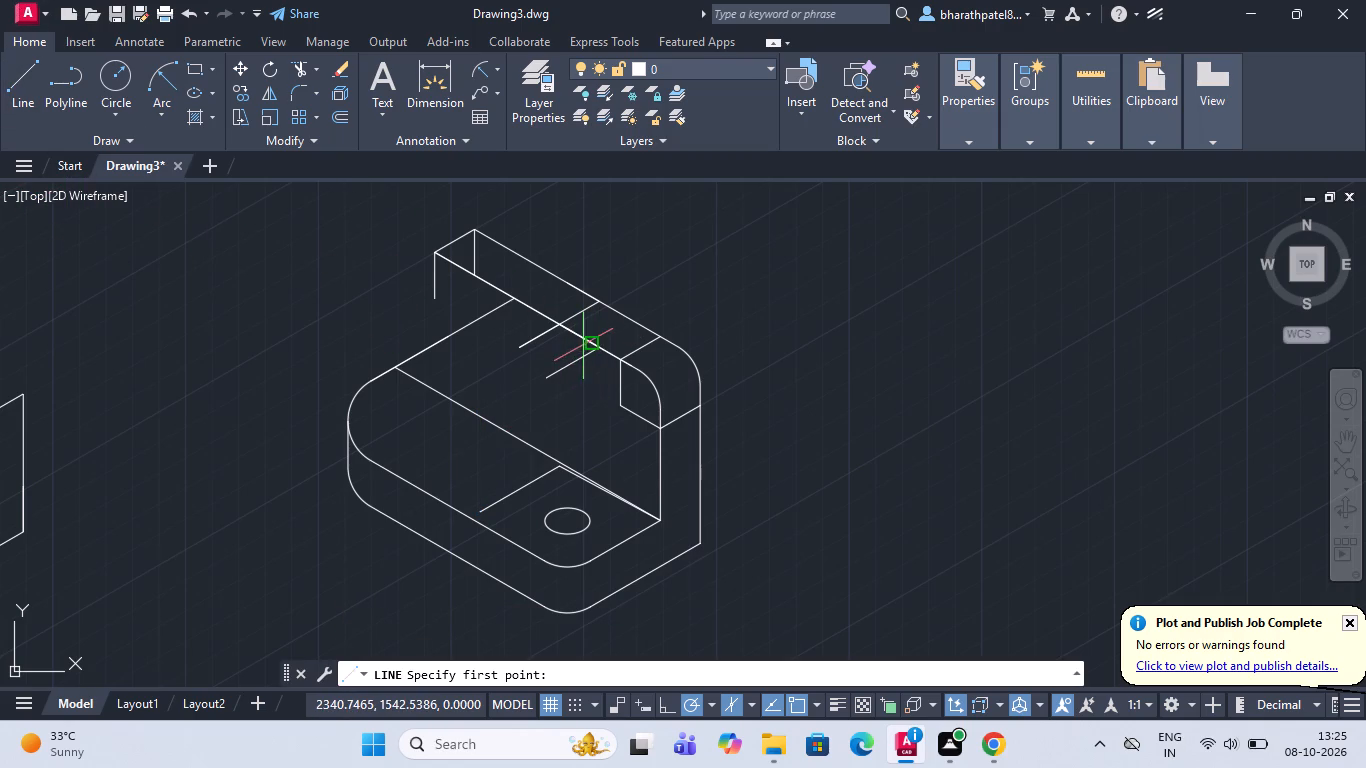
pyautogui.click(596, 353)
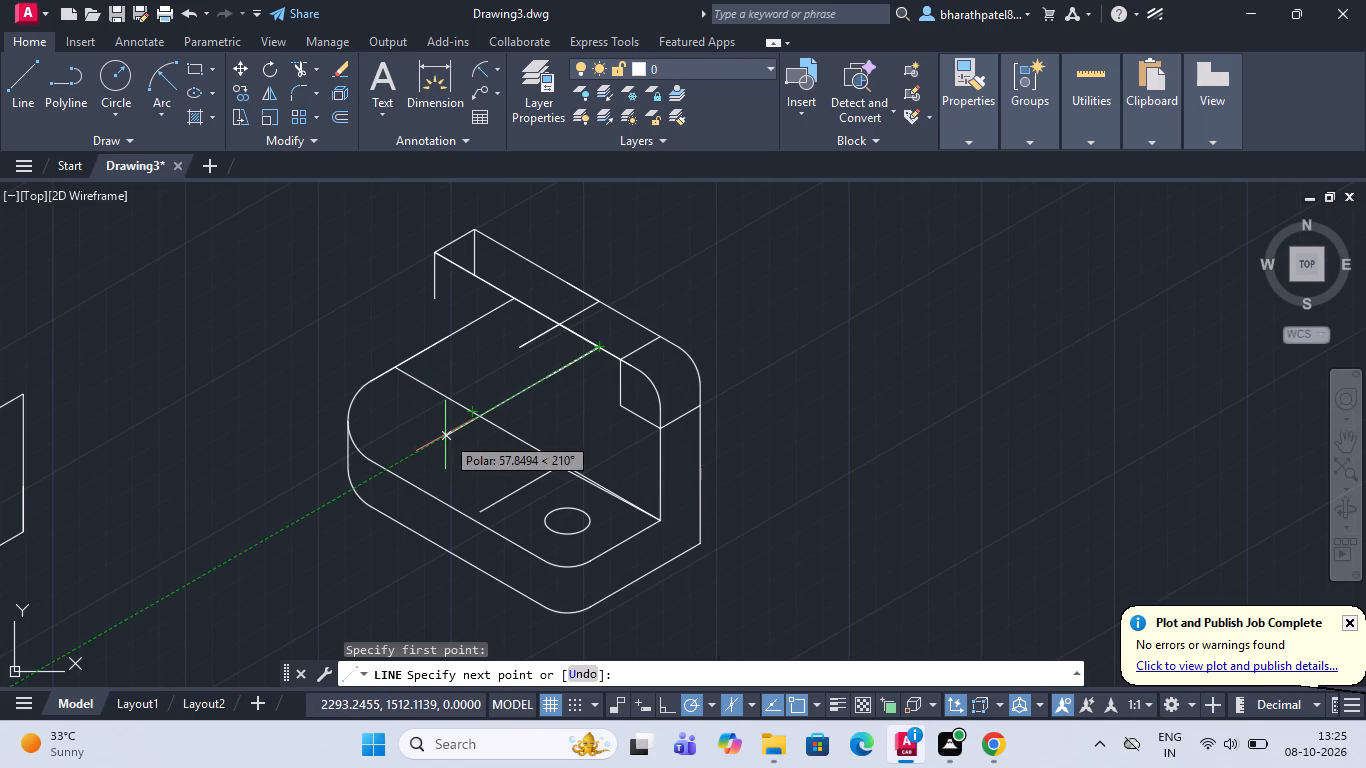
pyautogui.write('30')
pyautogui.press('Return')
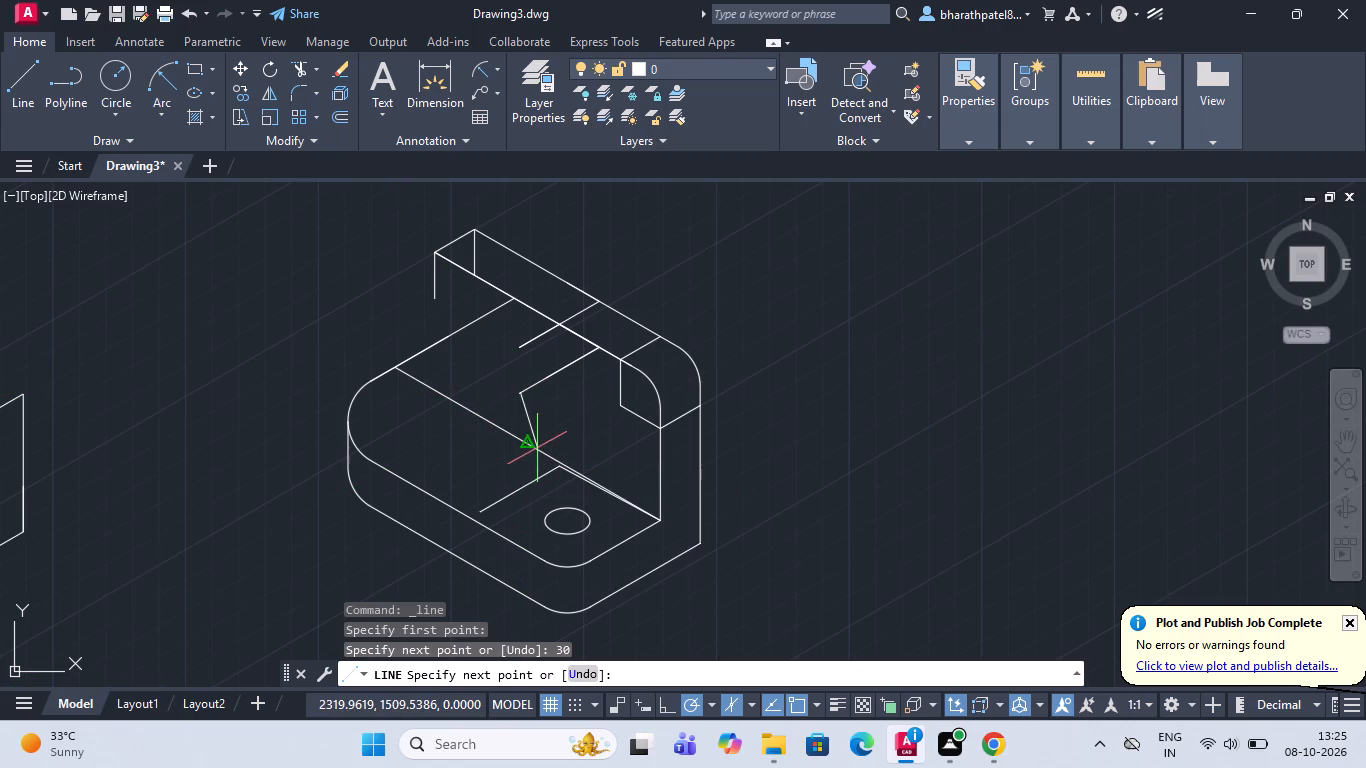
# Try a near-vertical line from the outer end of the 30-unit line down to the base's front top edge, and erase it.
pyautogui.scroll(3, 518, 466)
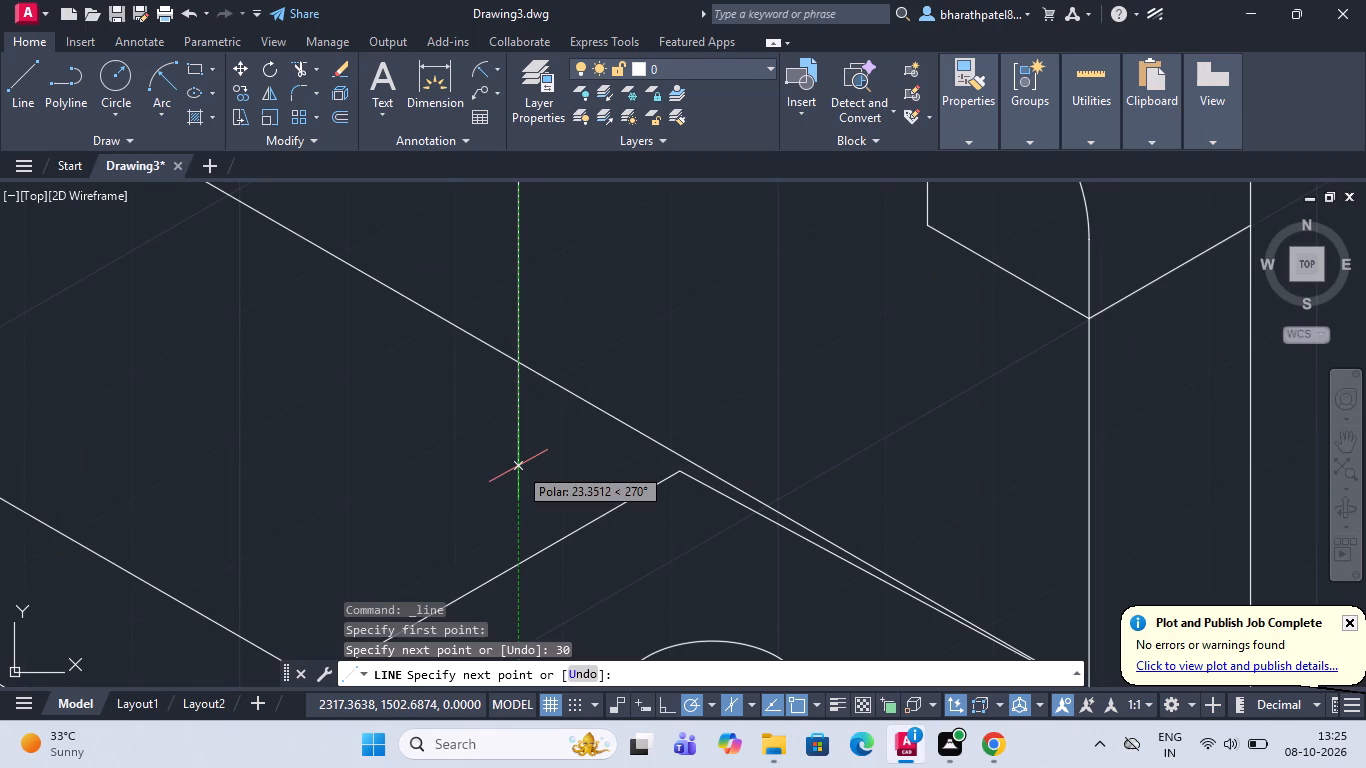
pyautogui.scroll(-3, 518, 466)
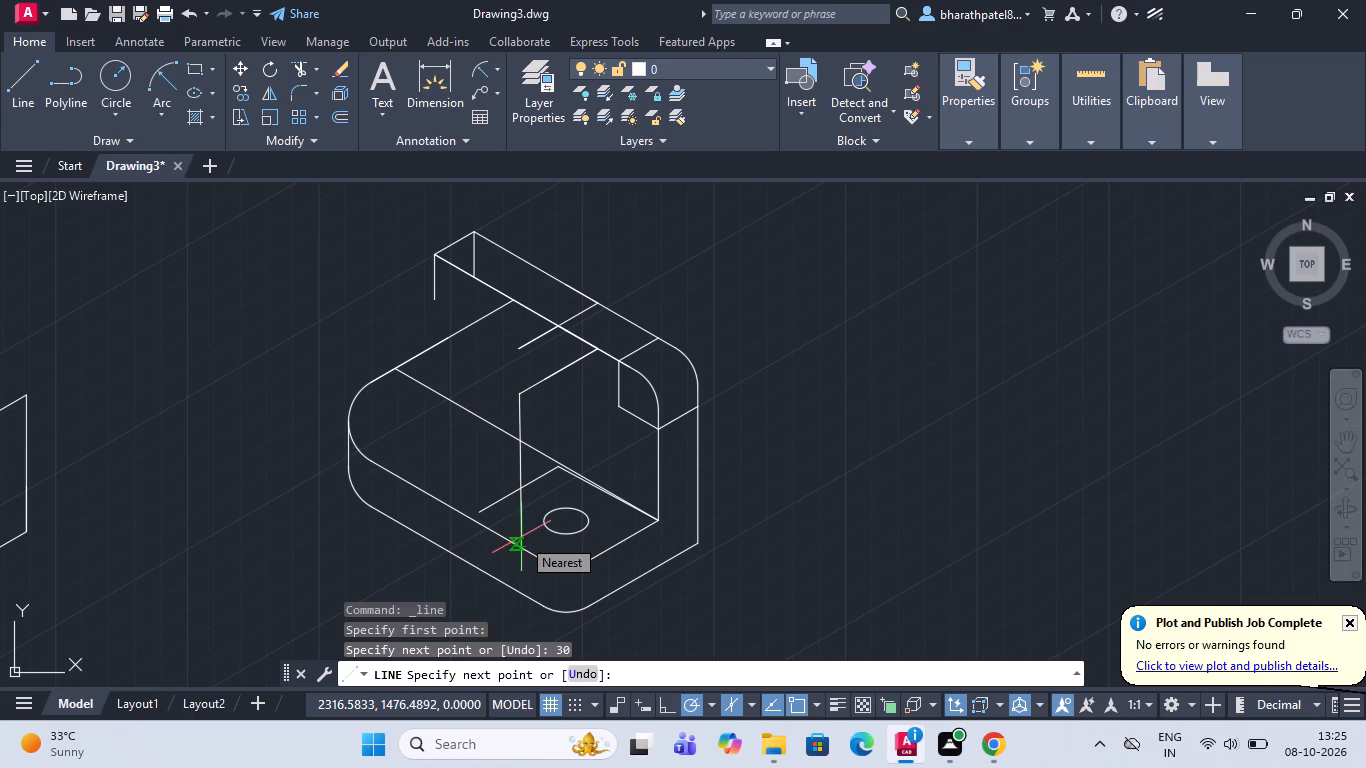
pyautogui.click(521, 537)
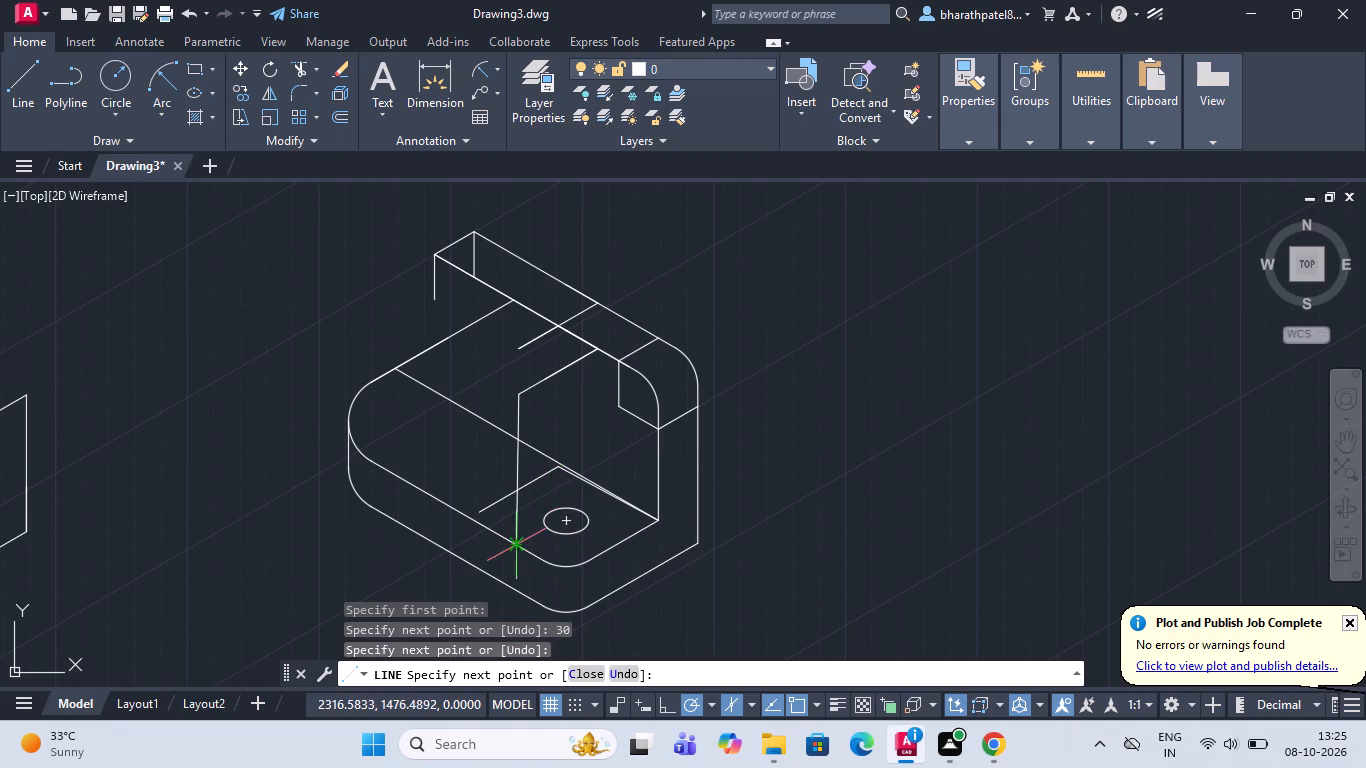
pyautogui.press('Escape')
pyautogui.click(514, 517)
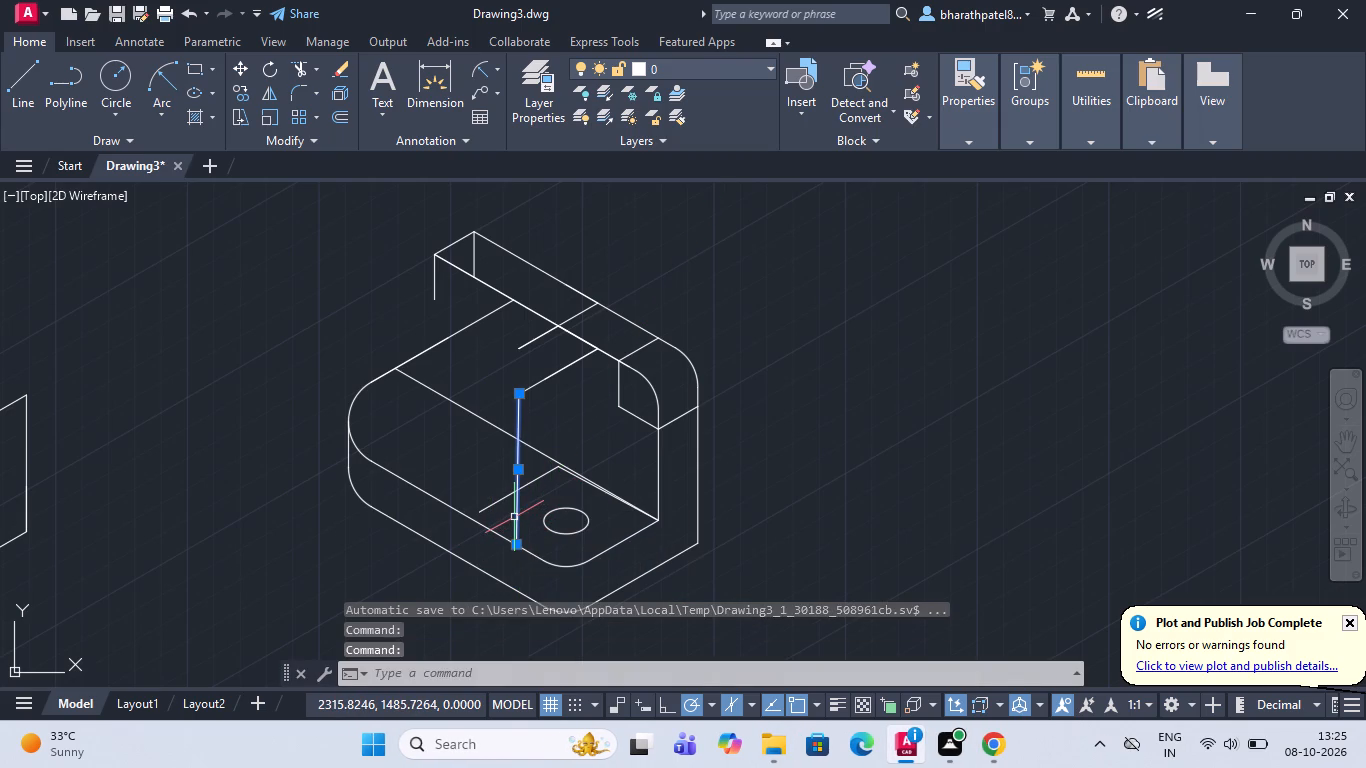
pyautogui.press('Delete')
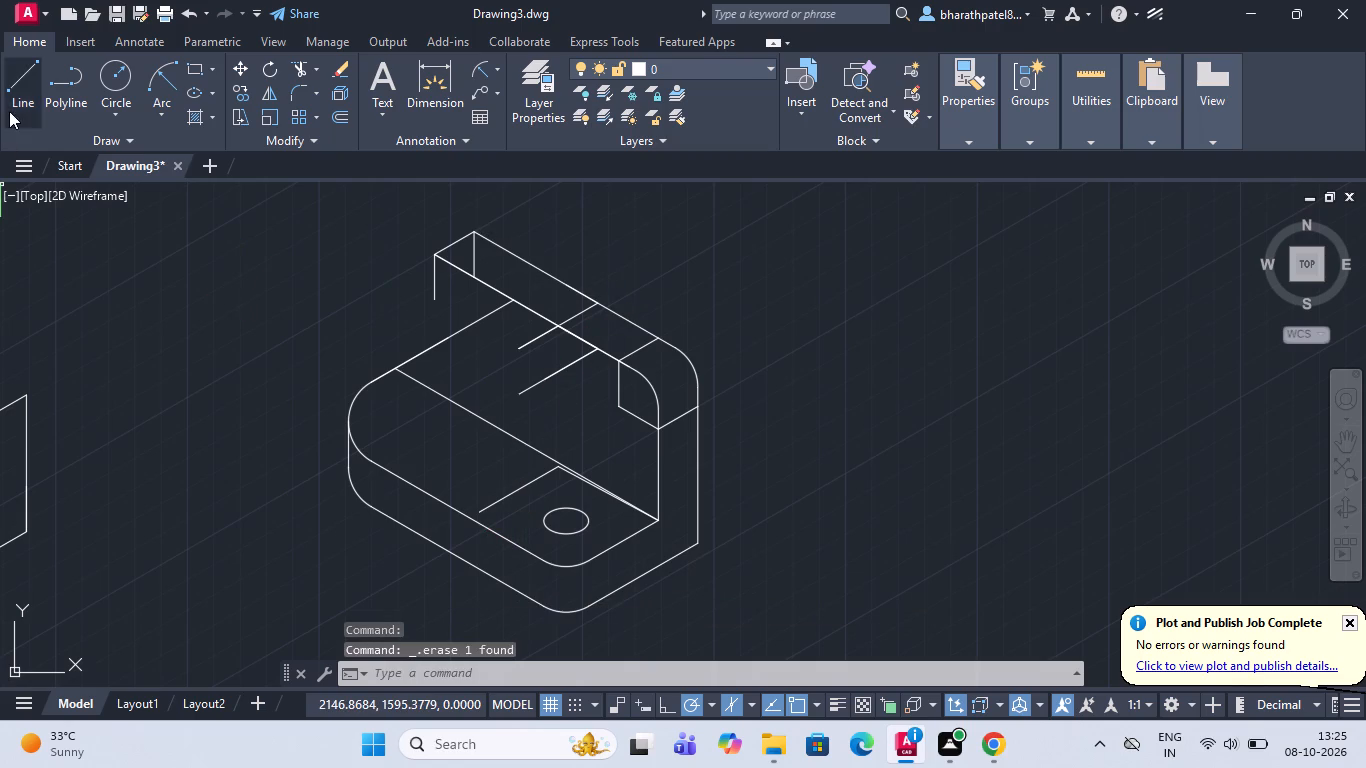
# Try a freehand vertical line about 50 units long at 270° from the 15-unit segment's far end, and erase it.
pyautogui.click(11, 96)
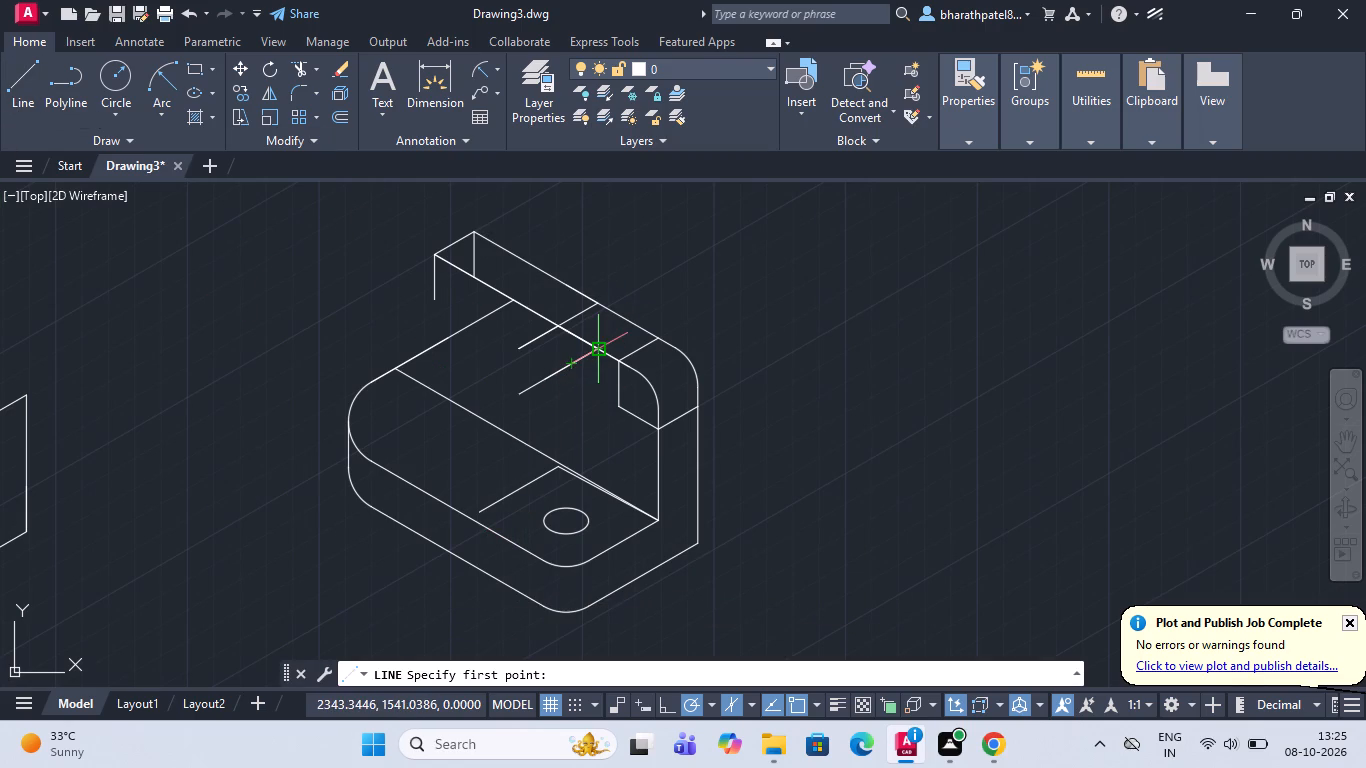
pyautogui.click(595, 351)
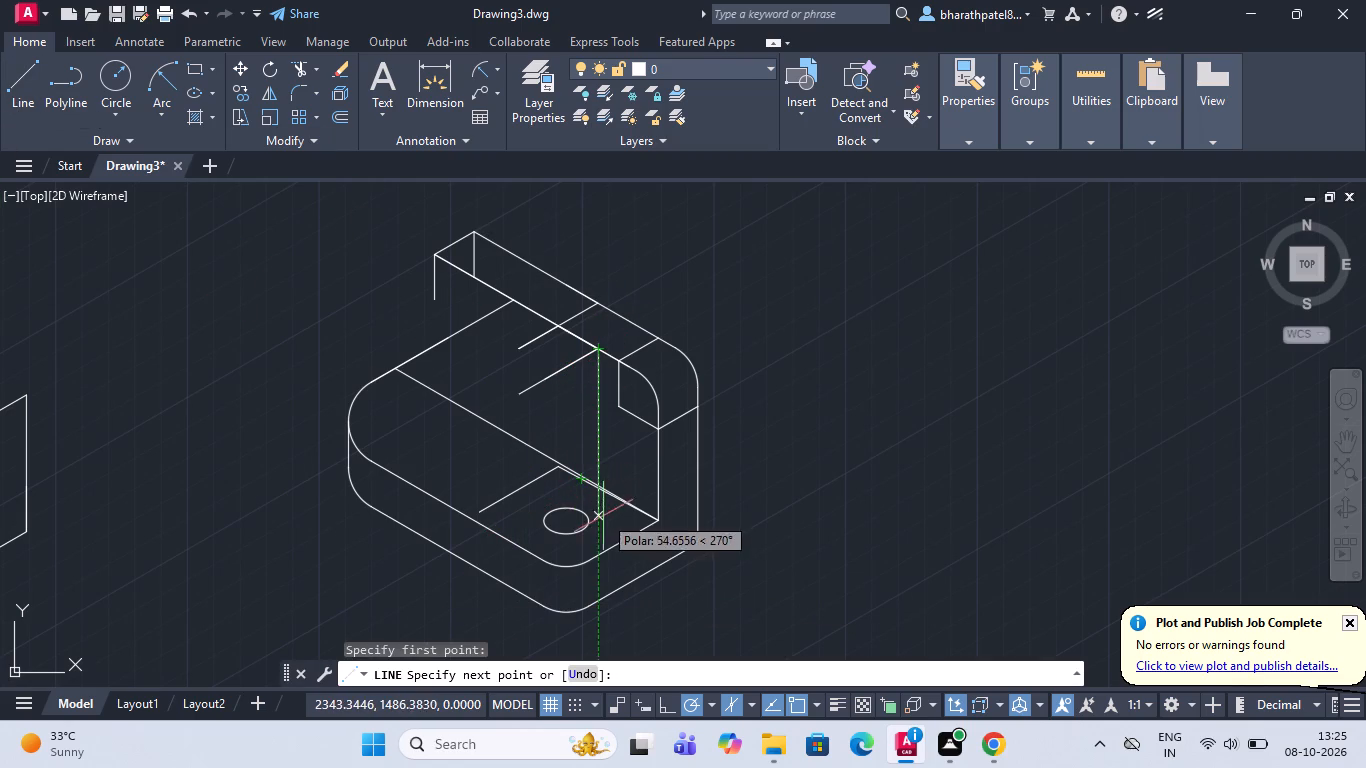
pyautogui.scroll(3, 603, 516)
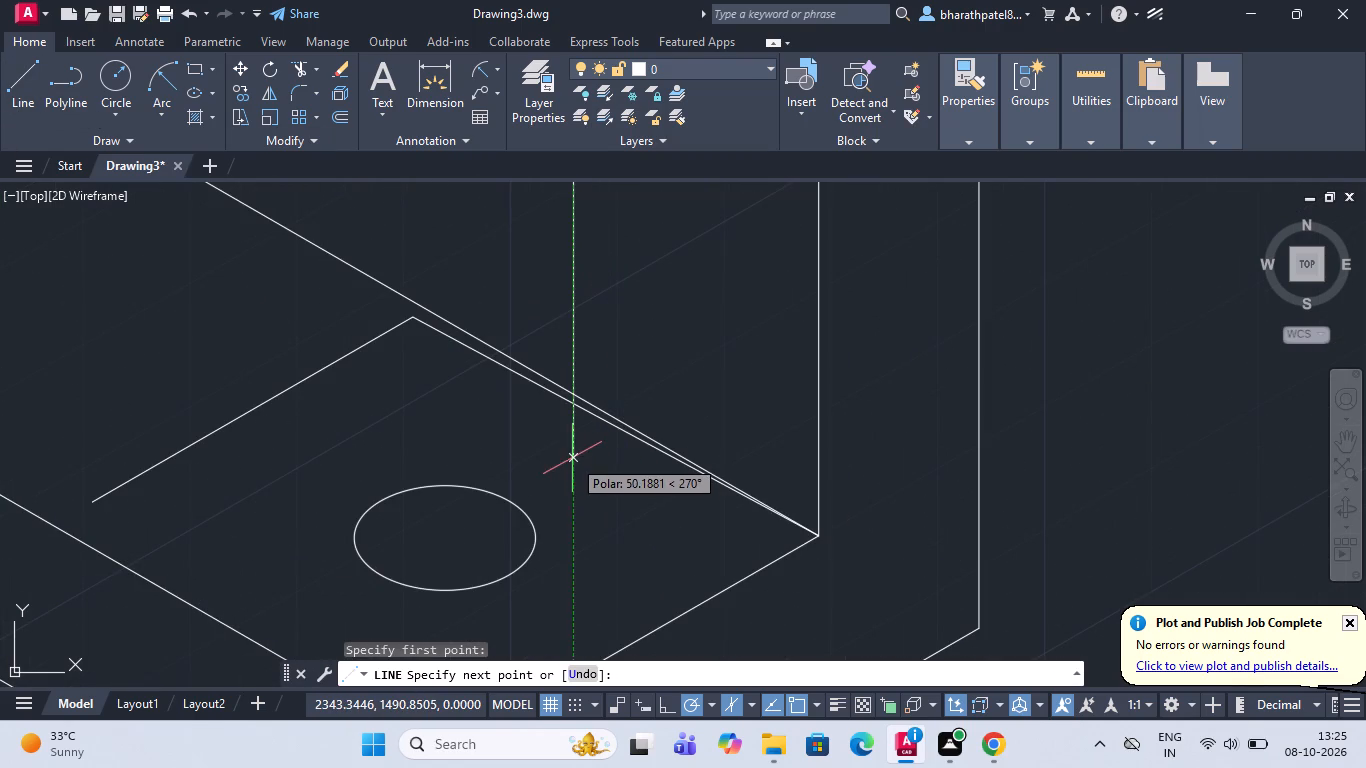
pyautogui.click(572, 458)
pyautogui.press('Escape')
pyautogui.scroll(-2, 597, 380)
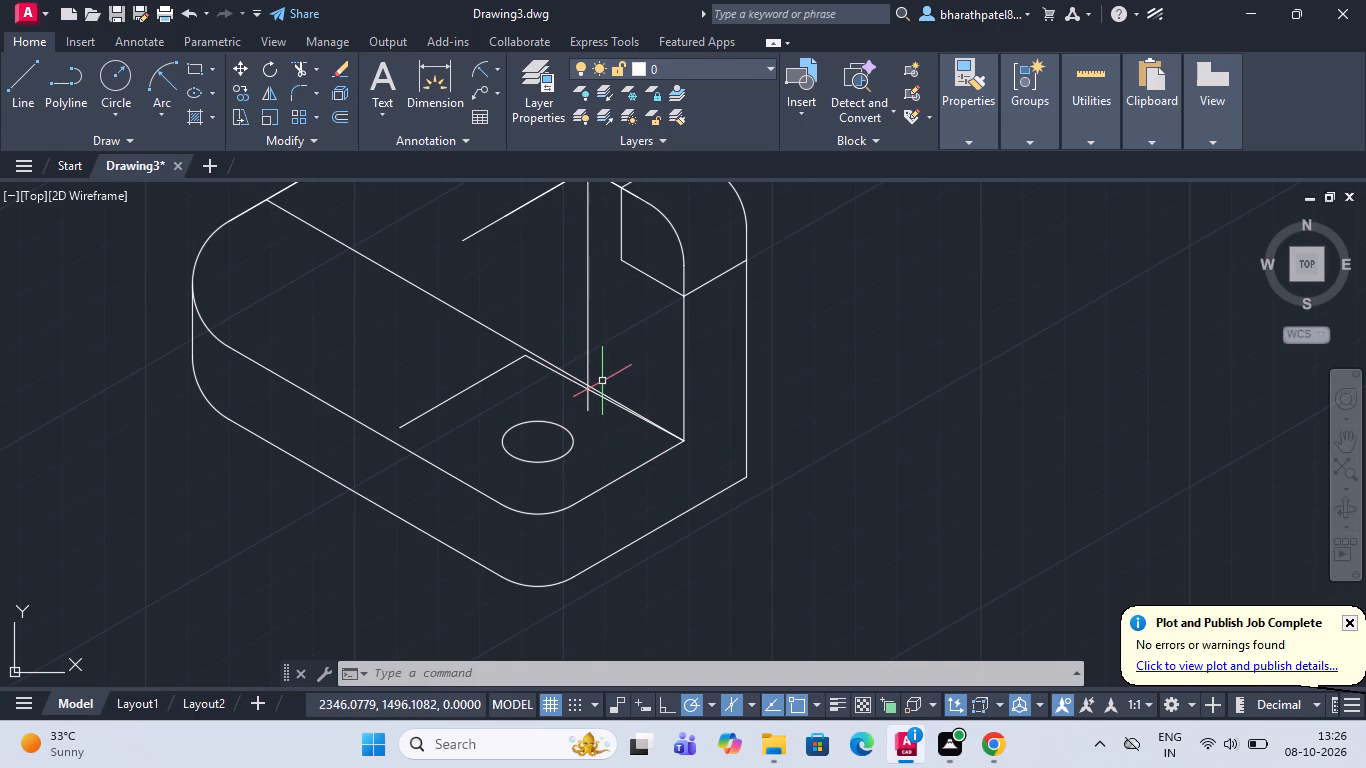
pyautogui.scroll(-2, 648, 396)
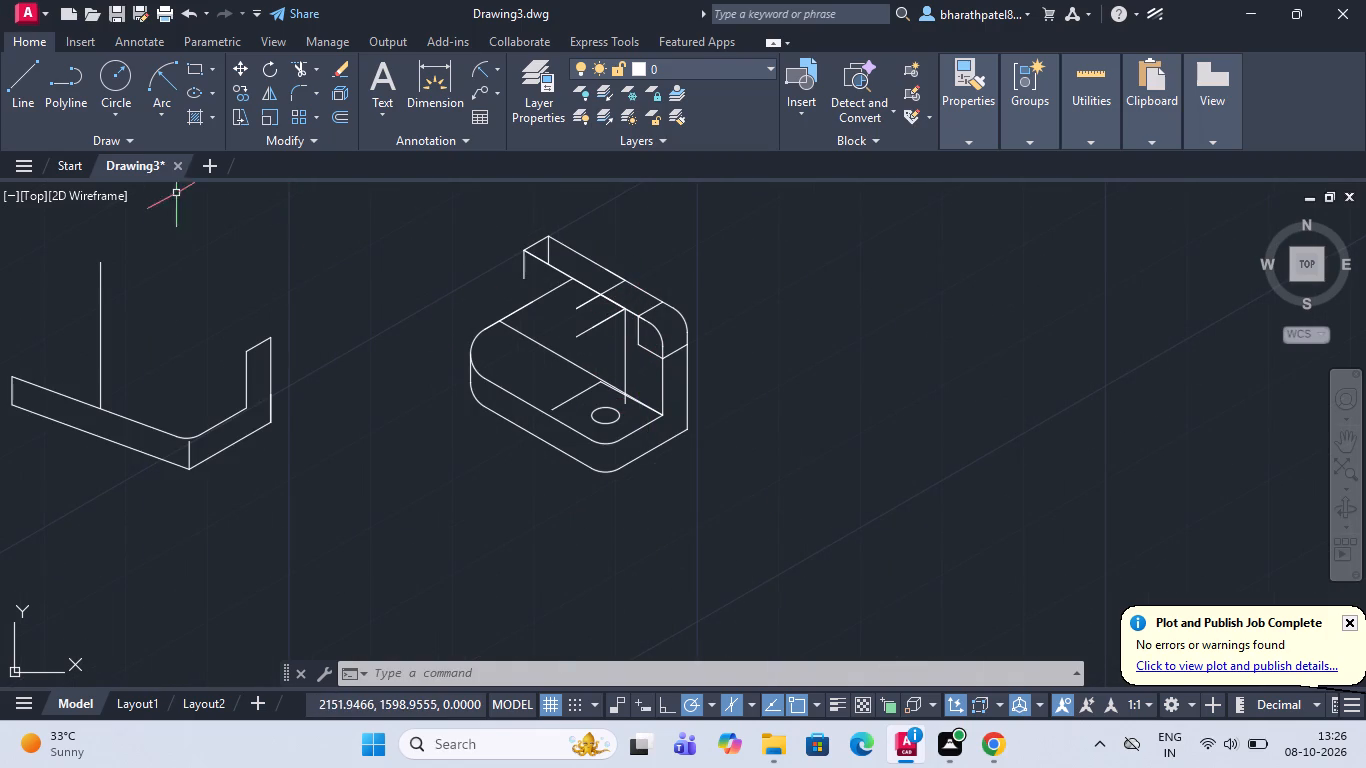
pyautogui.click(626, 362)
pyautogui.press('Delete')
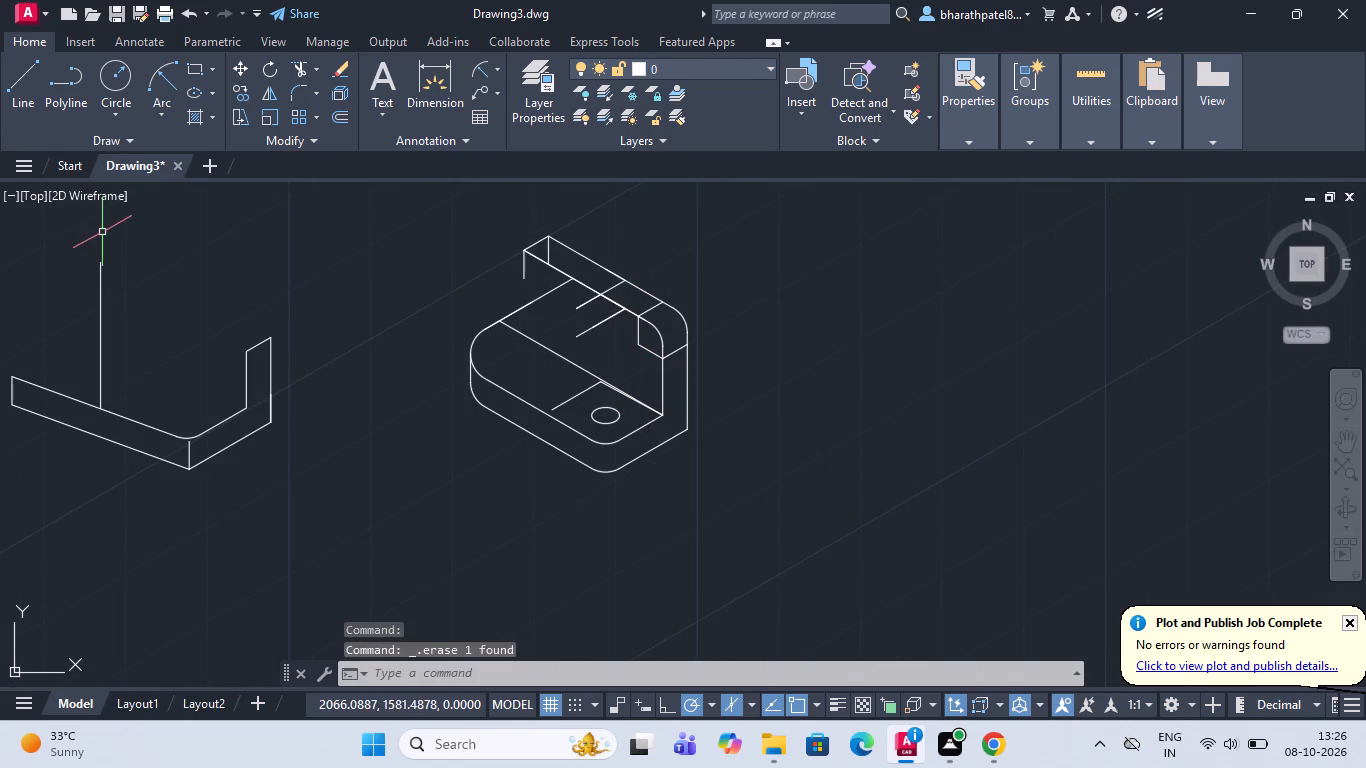
# Draw a 30-unit vertical line at 270° from the 15-unit segment's far end on the upright's front top edge.
pyautogui.click(18, 73)
pyautogui.scroll(2, 629, 347)
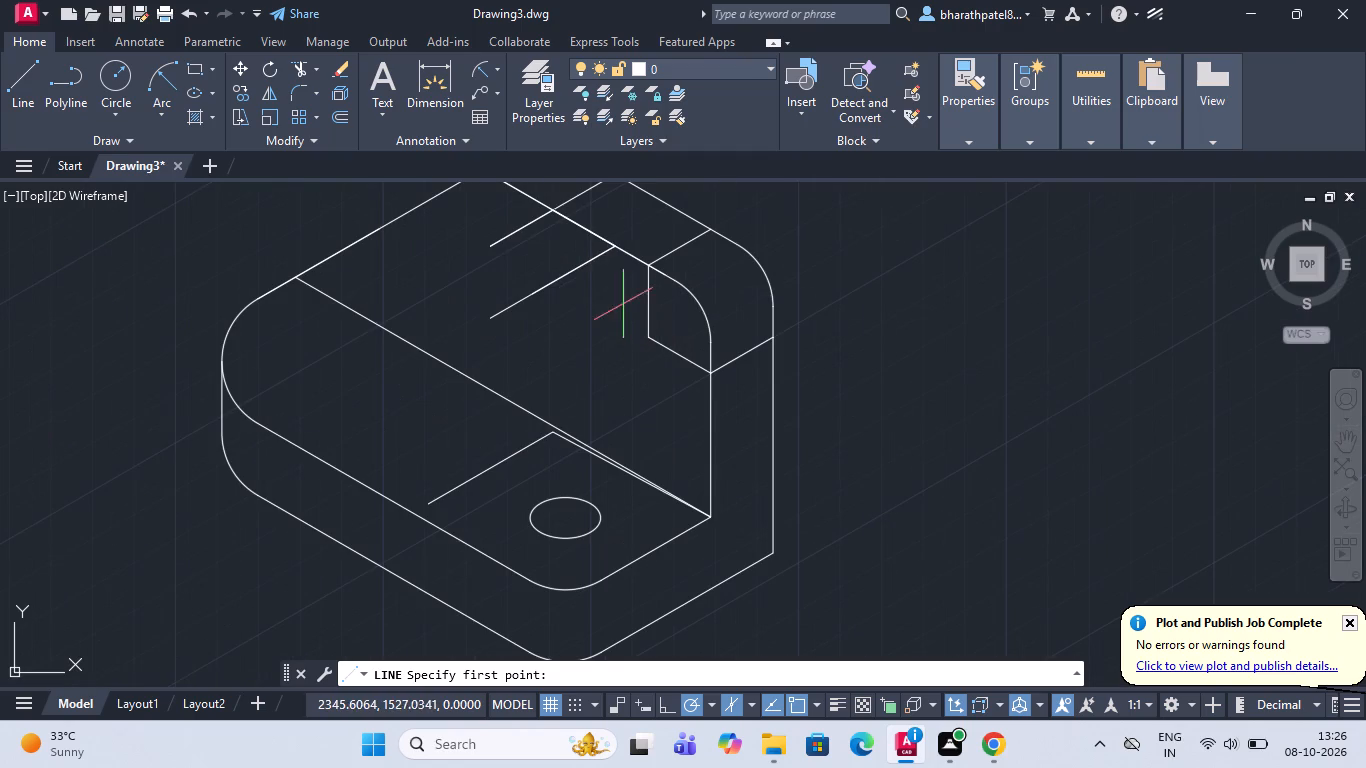
pyautogui.click(618, 248)
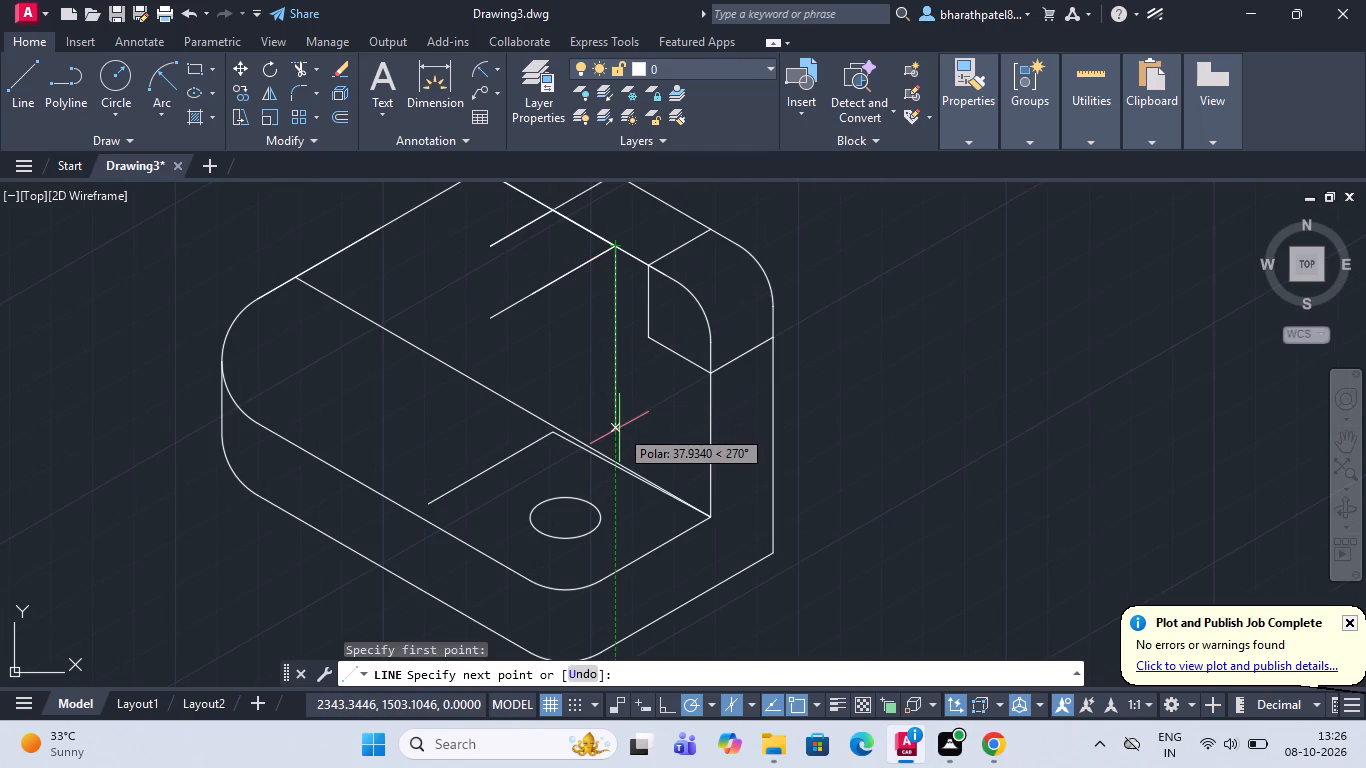
pyautogui.write('30')
pyautogui.press('Return')
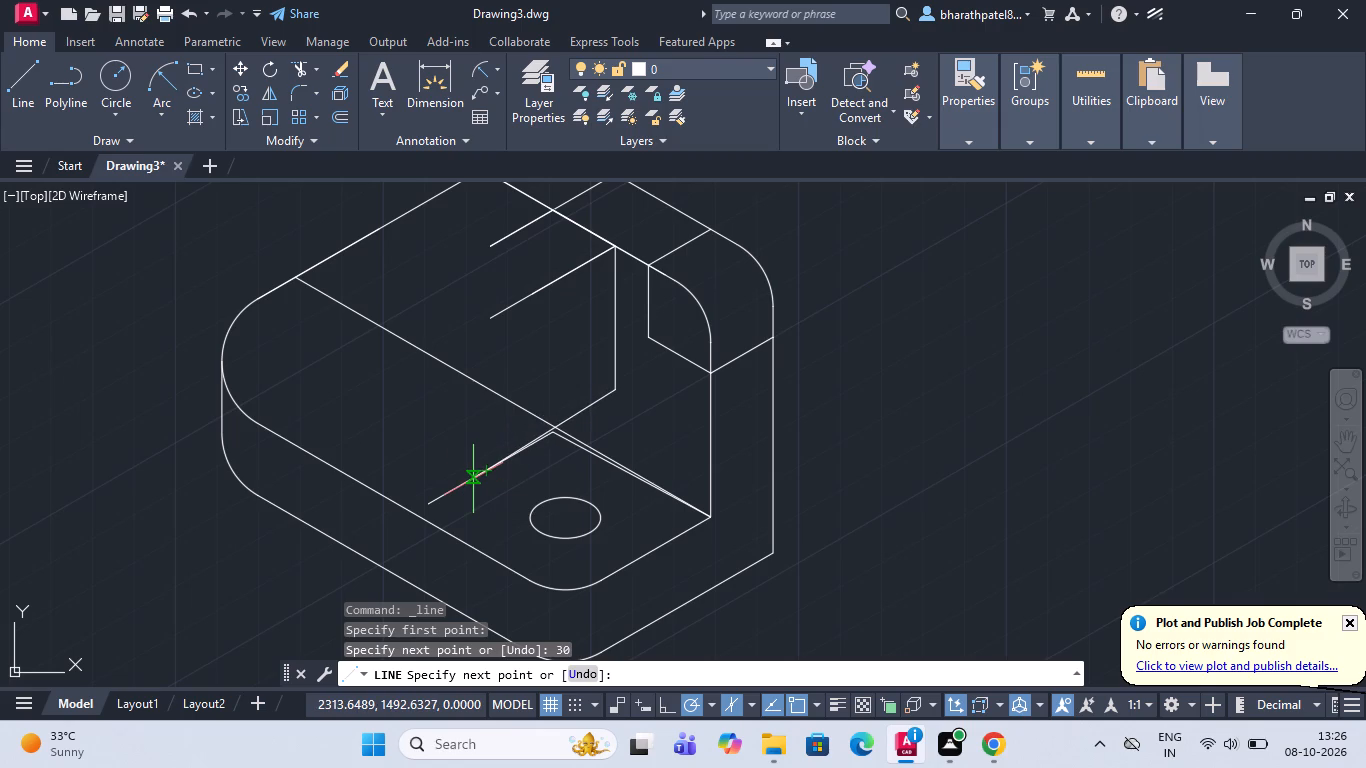
pyautogui.press('Escape')
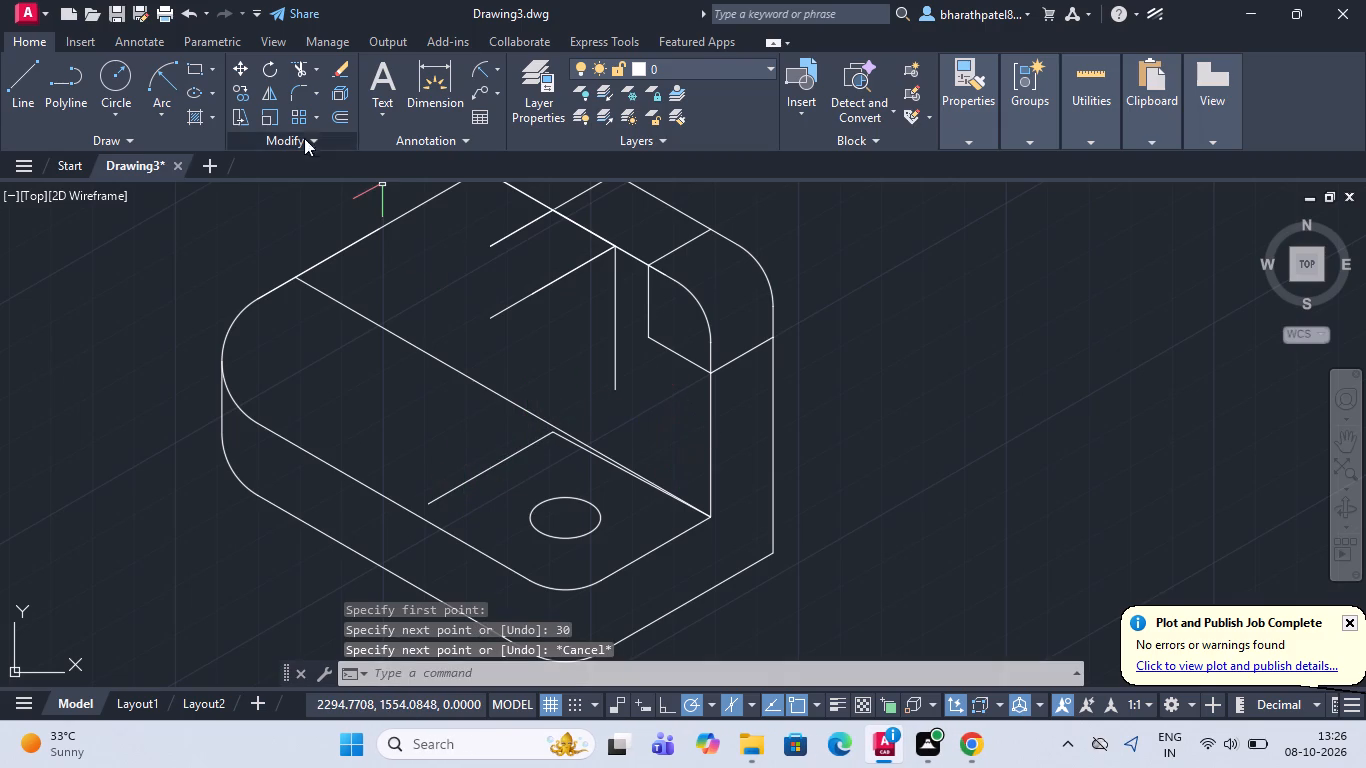
# Draw a 45-unit vertical line at 270° from the same point on the upright's front top edge.
pyautogui.click(25, 90)
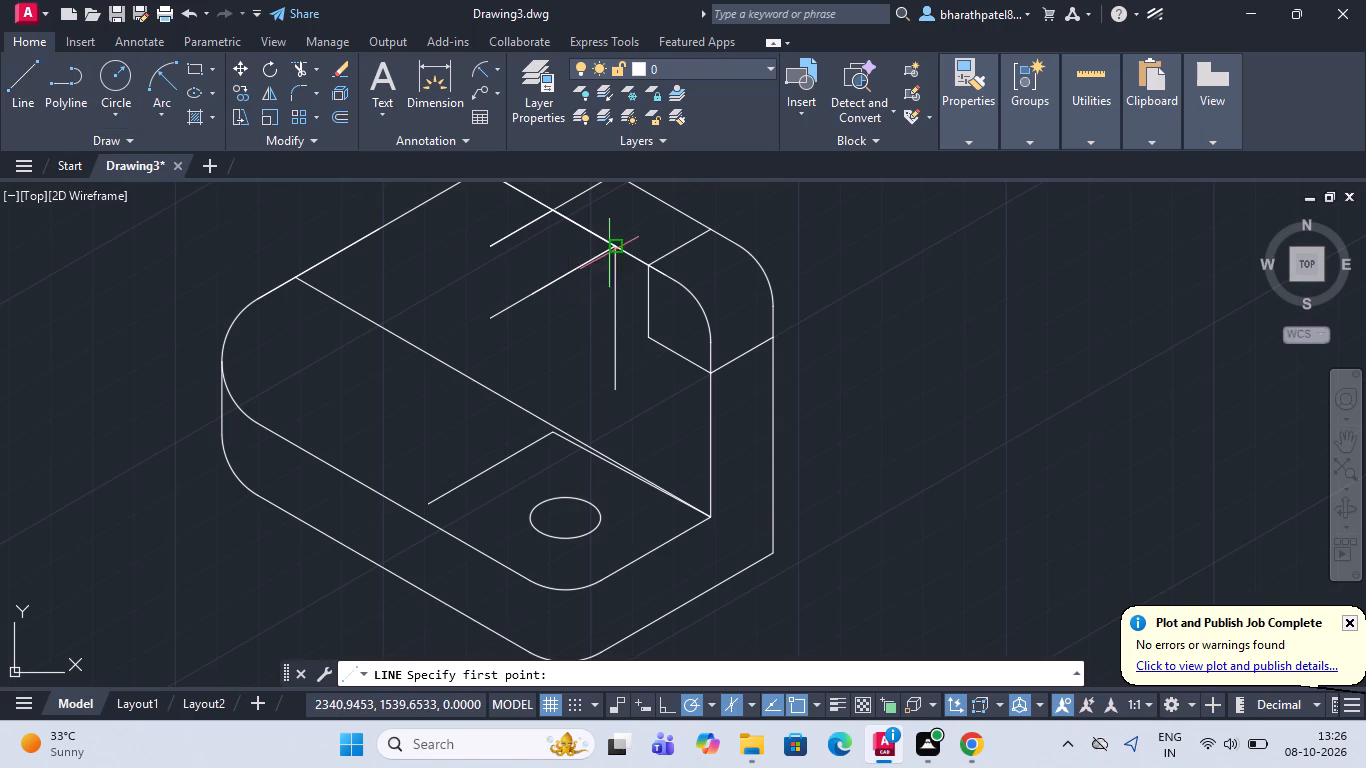
pyautogui.click(614, 249)
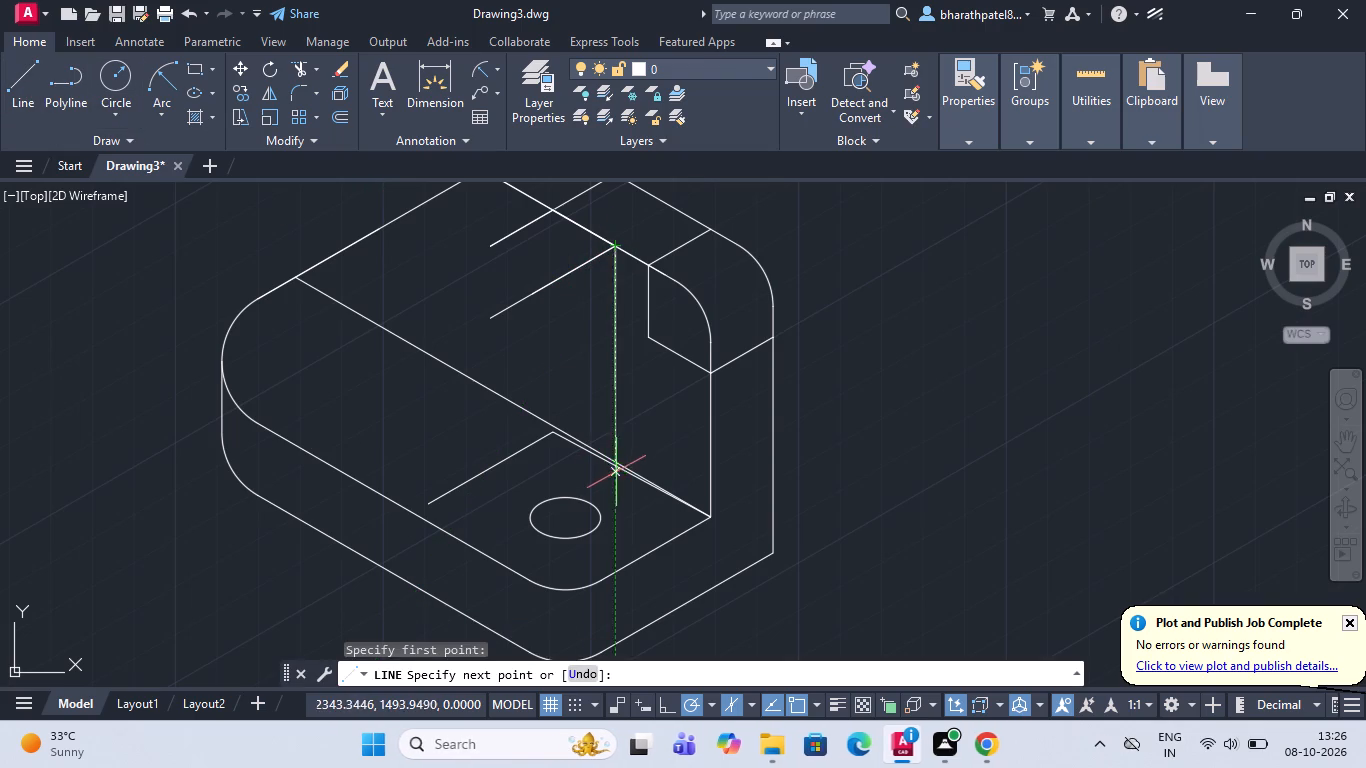
pyautogui.write('45')
pyautogui.press('Return')
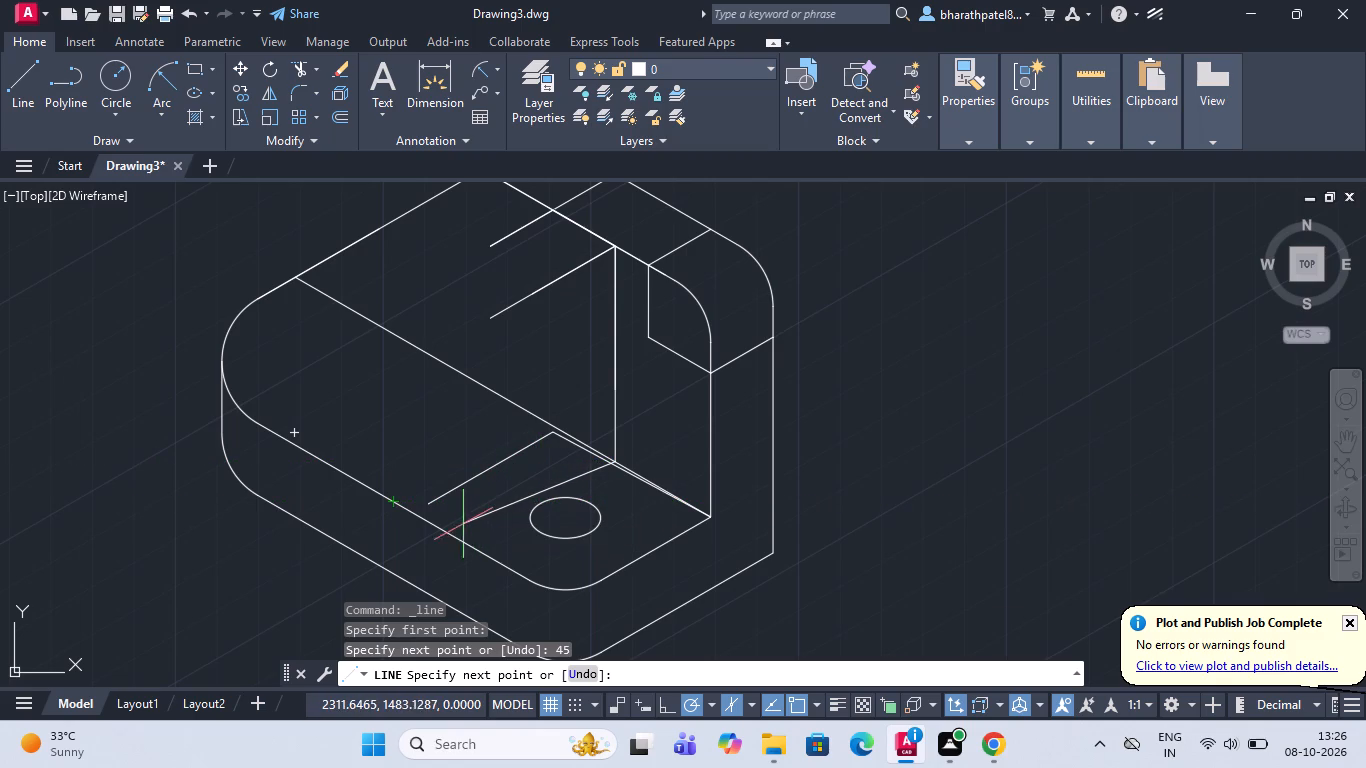
pyautogui.scroll(-2, 440, 519)
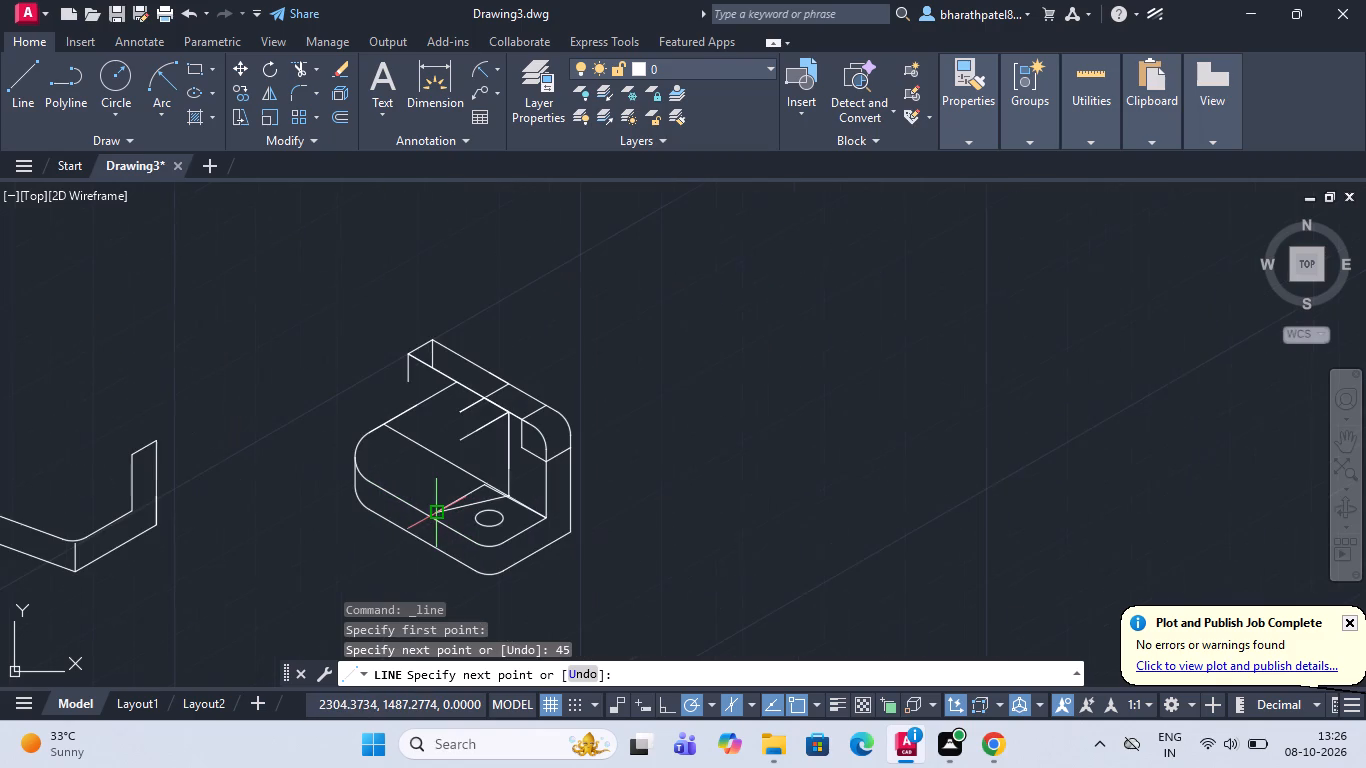
pyautogui.scroll(3, 437, 516)
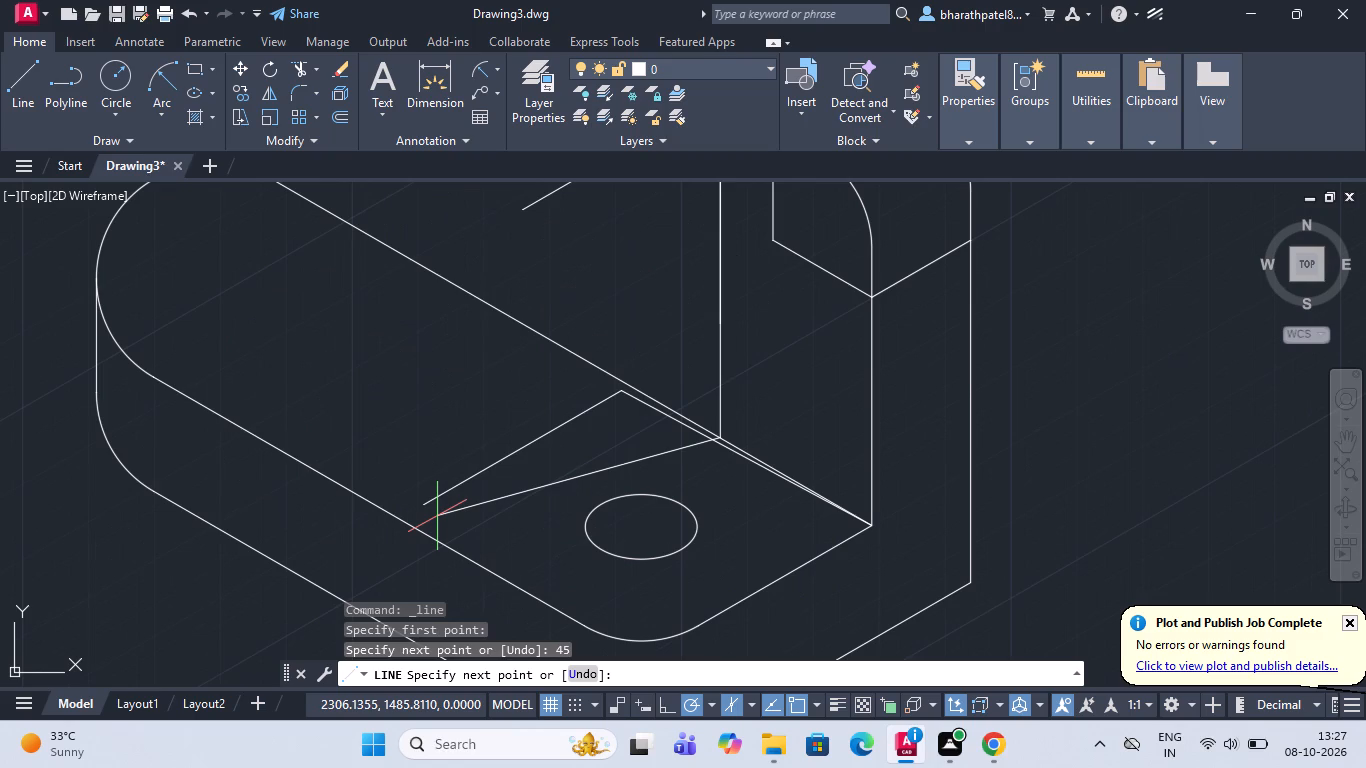
pyautogui.press('Escape')
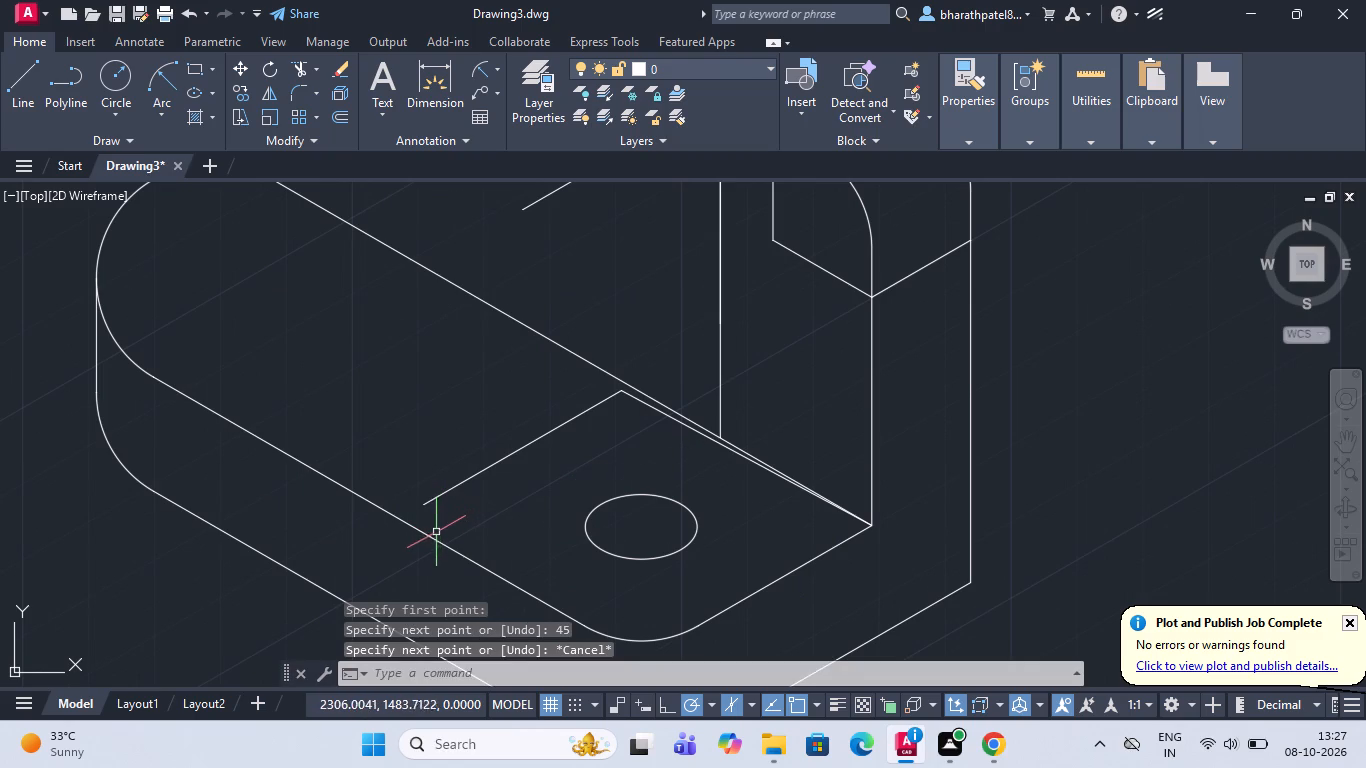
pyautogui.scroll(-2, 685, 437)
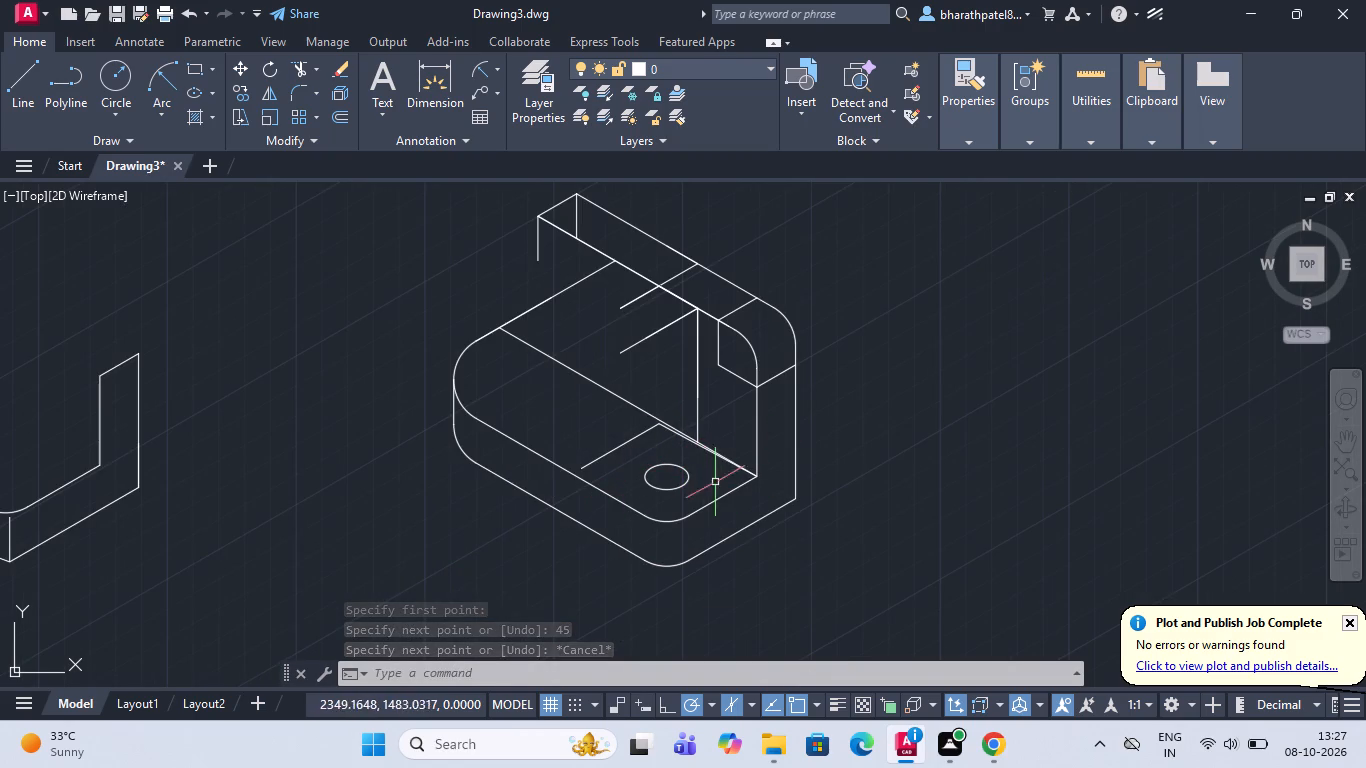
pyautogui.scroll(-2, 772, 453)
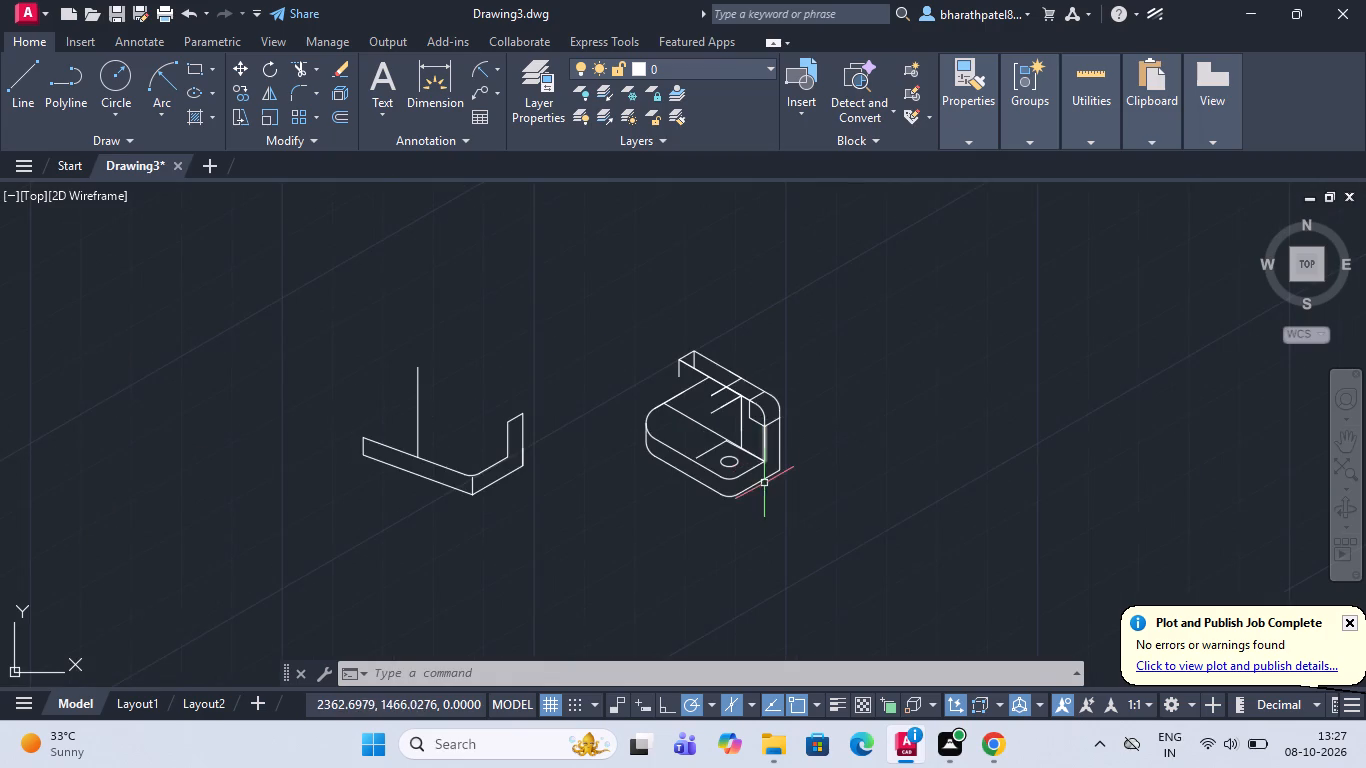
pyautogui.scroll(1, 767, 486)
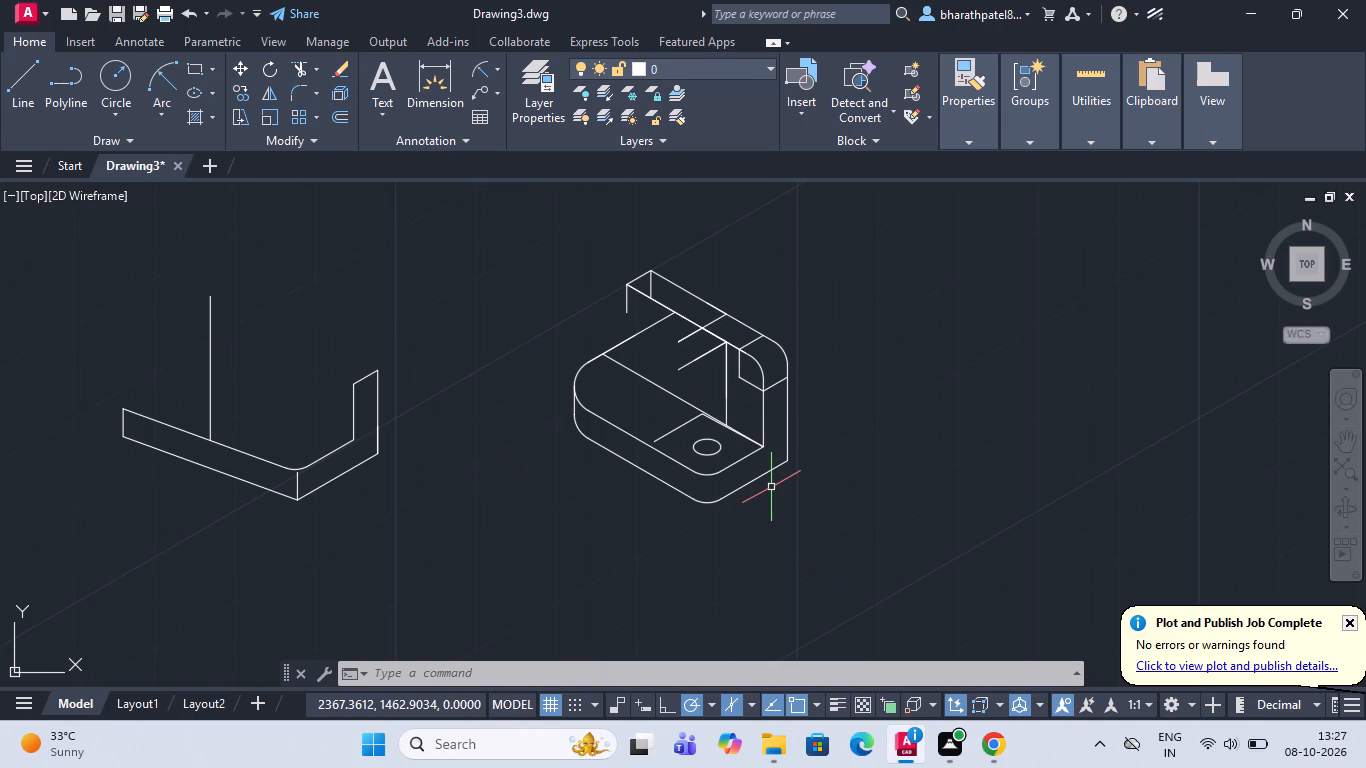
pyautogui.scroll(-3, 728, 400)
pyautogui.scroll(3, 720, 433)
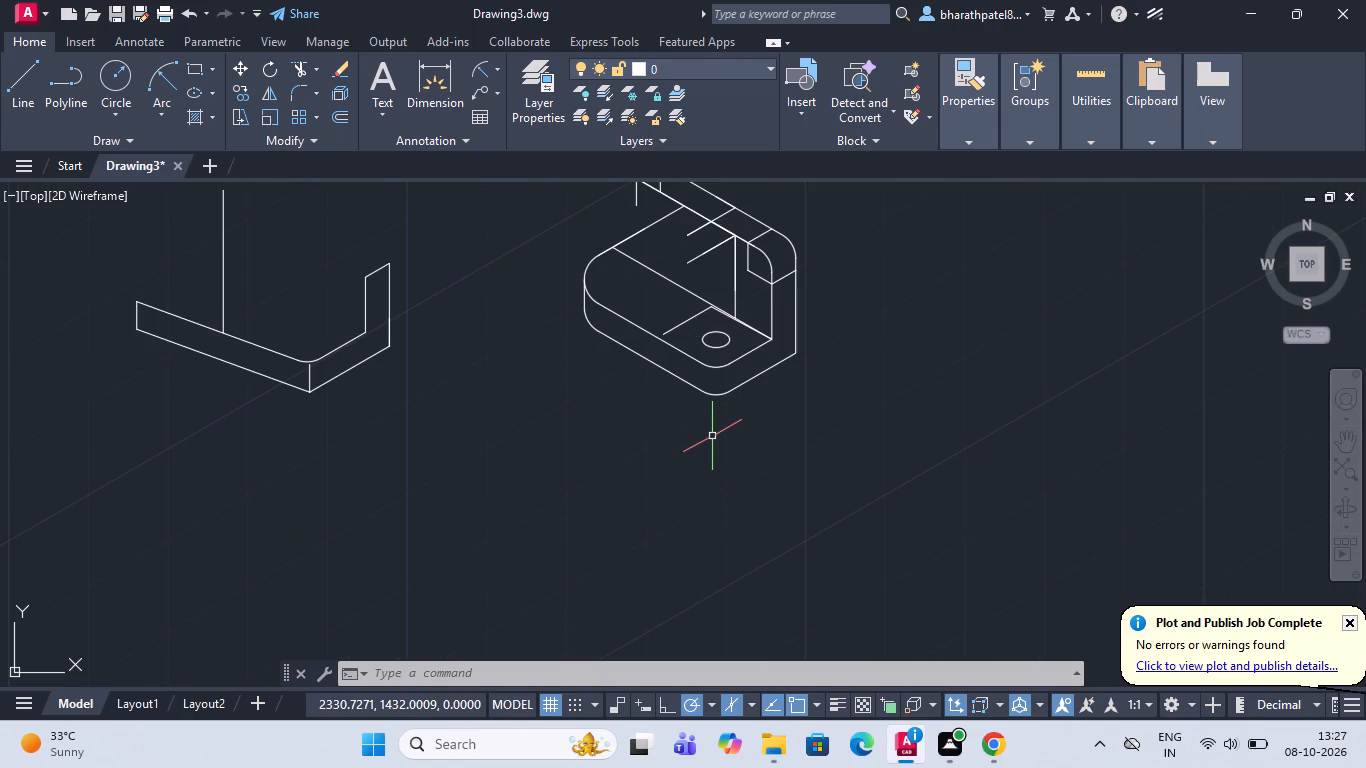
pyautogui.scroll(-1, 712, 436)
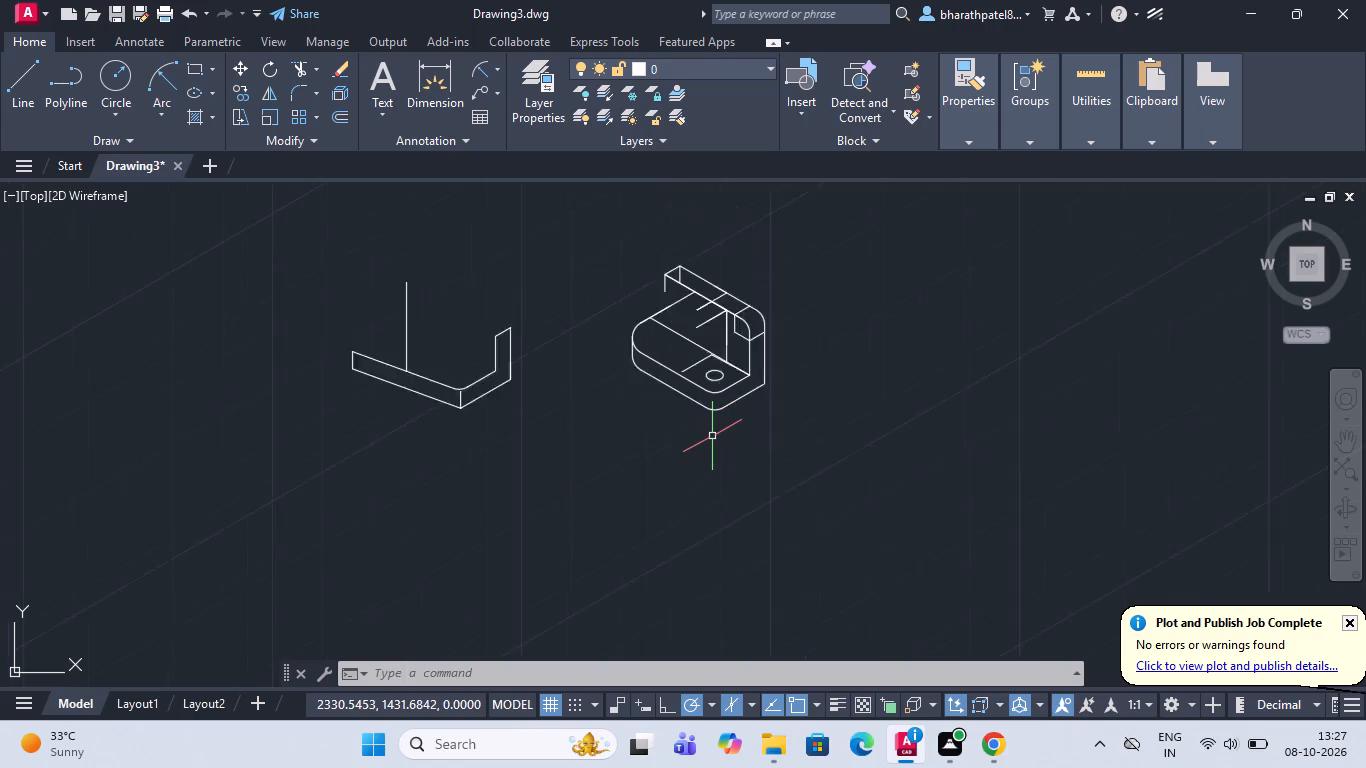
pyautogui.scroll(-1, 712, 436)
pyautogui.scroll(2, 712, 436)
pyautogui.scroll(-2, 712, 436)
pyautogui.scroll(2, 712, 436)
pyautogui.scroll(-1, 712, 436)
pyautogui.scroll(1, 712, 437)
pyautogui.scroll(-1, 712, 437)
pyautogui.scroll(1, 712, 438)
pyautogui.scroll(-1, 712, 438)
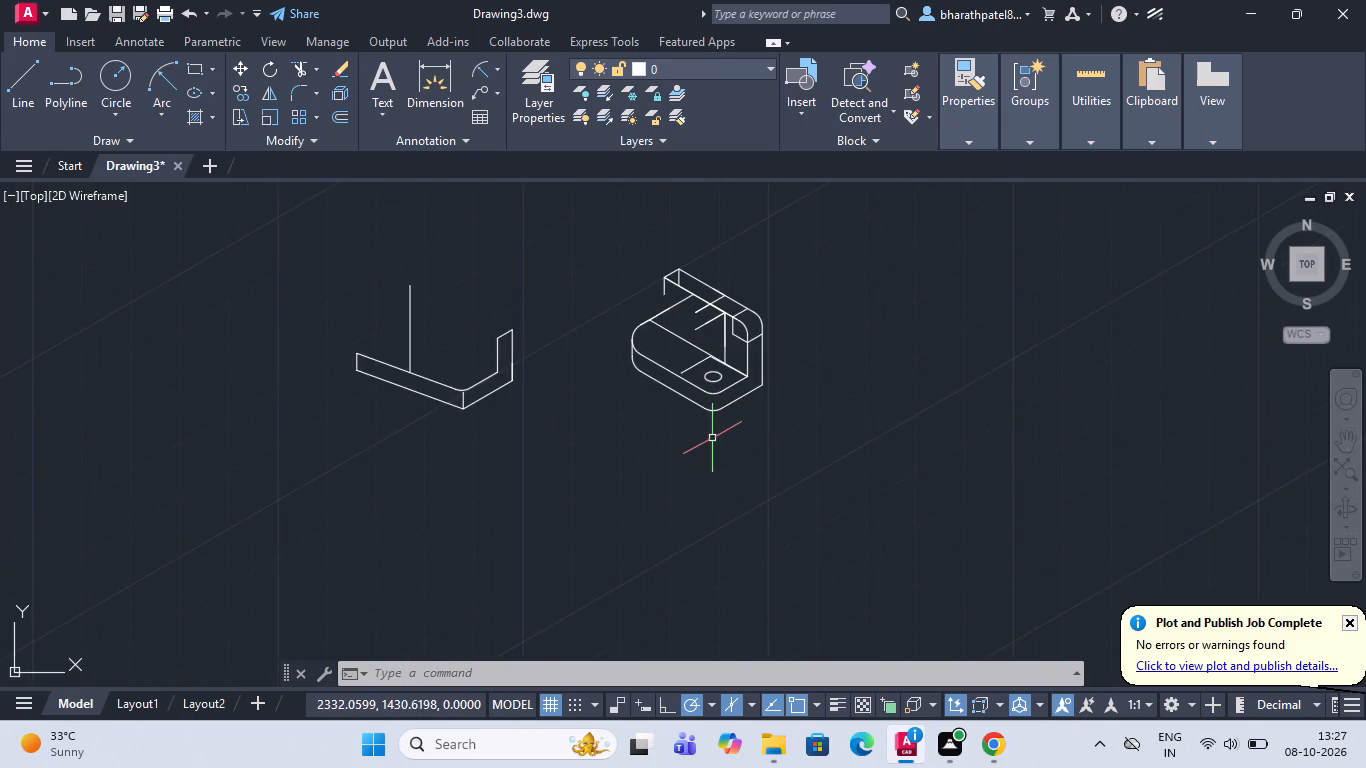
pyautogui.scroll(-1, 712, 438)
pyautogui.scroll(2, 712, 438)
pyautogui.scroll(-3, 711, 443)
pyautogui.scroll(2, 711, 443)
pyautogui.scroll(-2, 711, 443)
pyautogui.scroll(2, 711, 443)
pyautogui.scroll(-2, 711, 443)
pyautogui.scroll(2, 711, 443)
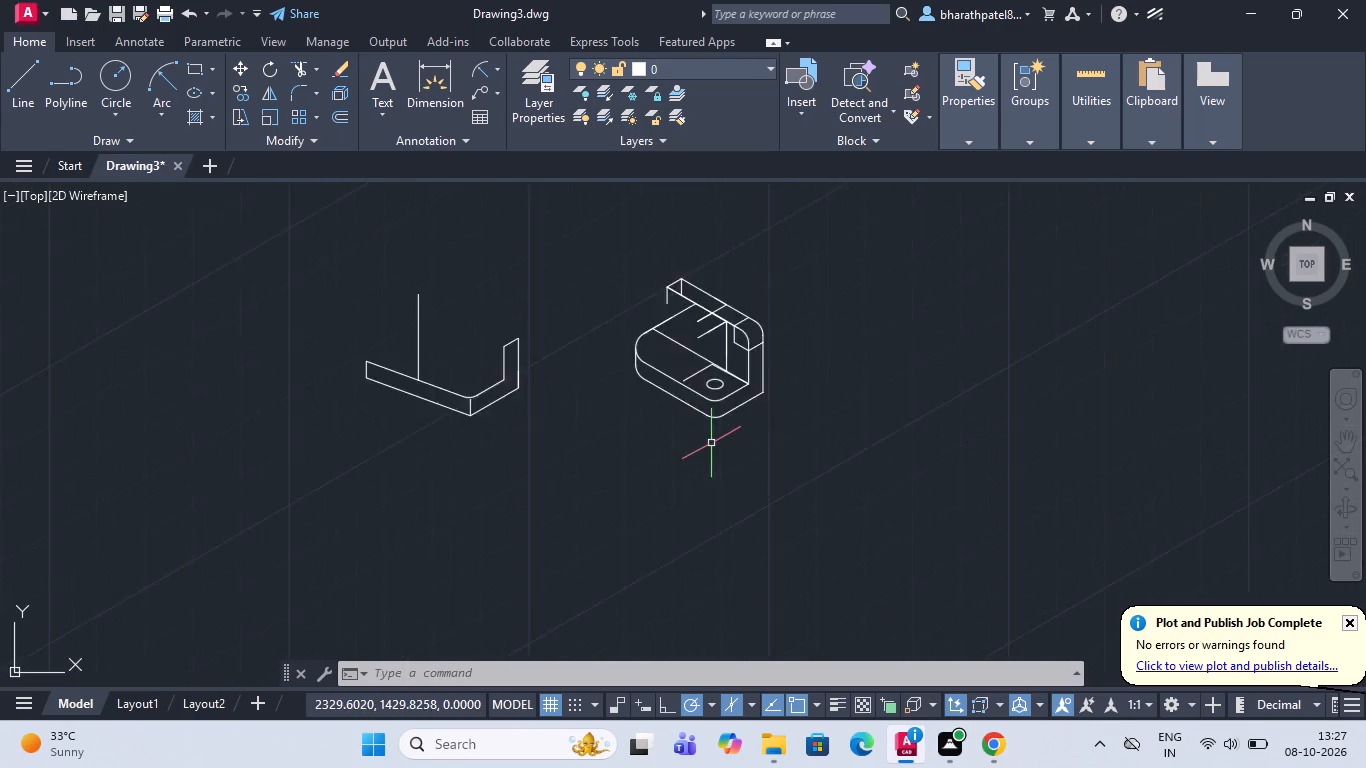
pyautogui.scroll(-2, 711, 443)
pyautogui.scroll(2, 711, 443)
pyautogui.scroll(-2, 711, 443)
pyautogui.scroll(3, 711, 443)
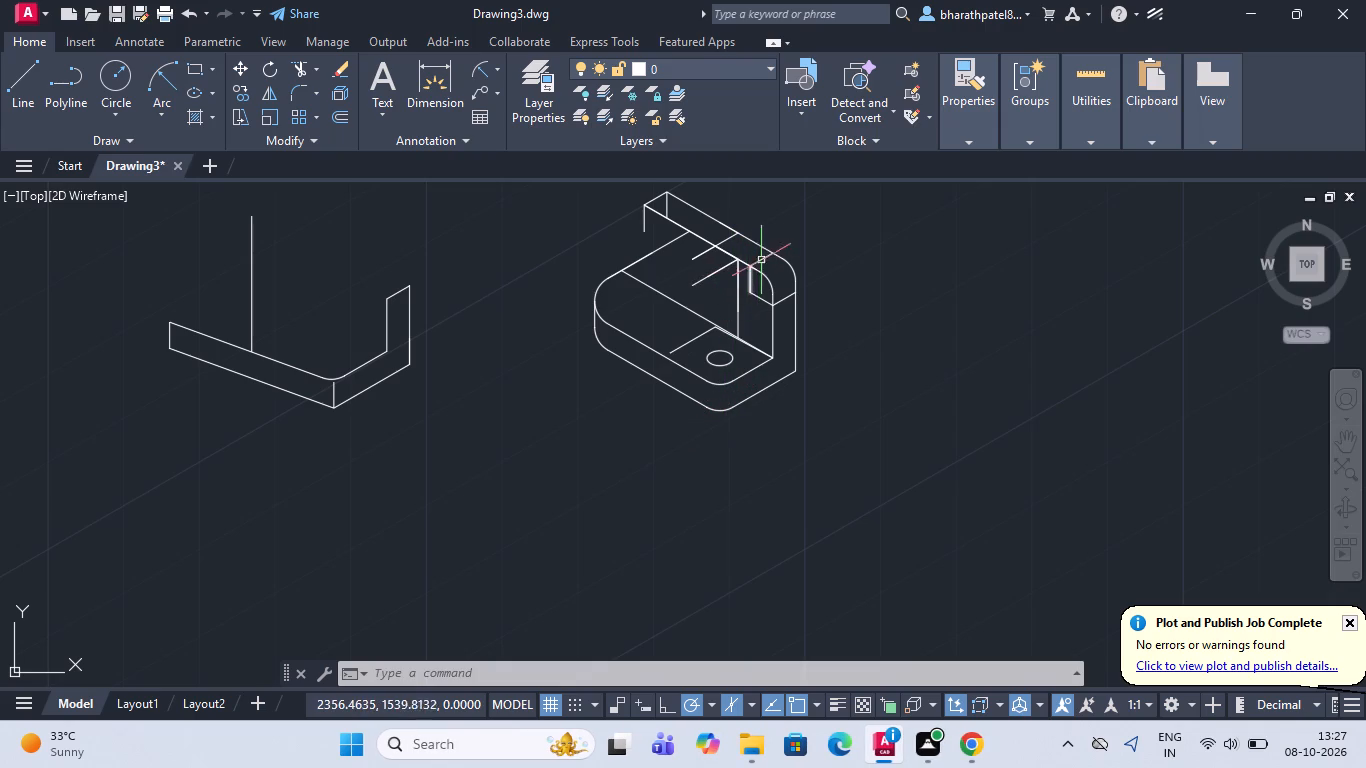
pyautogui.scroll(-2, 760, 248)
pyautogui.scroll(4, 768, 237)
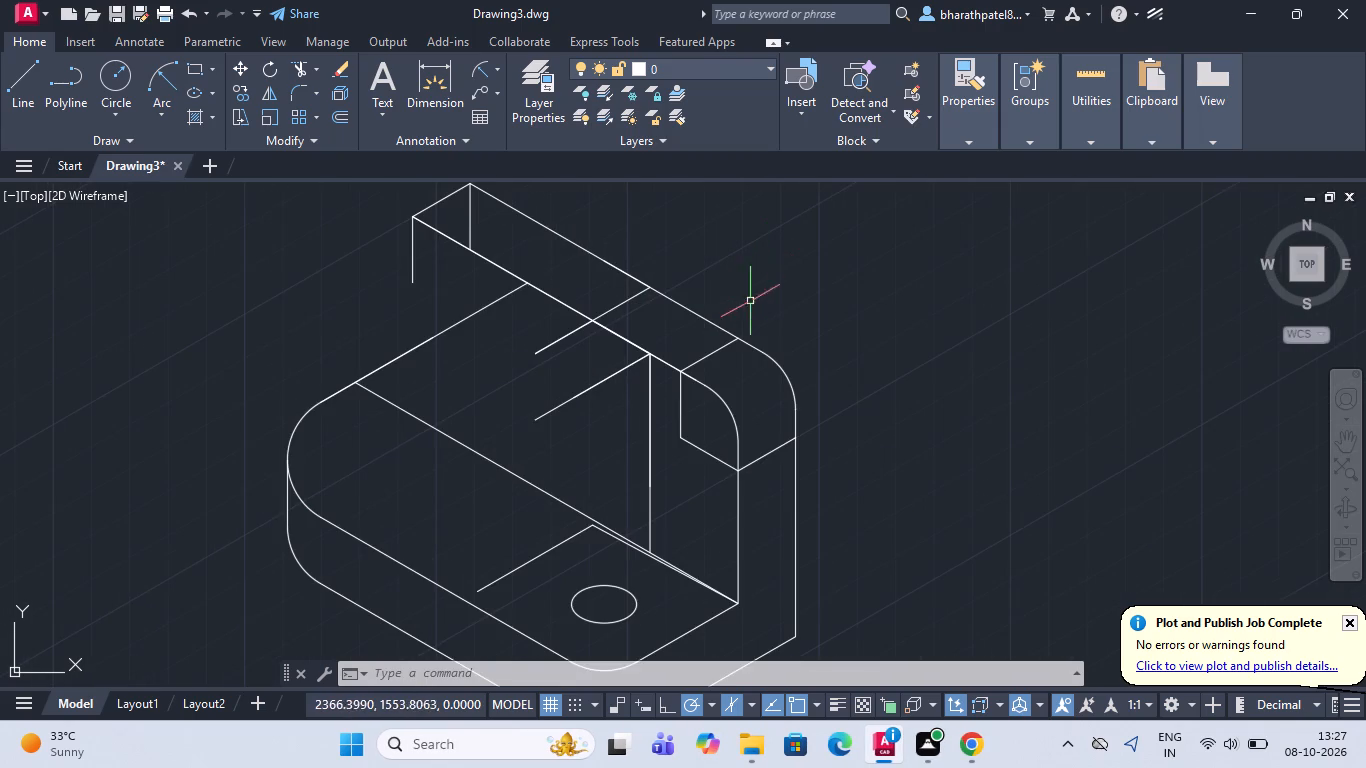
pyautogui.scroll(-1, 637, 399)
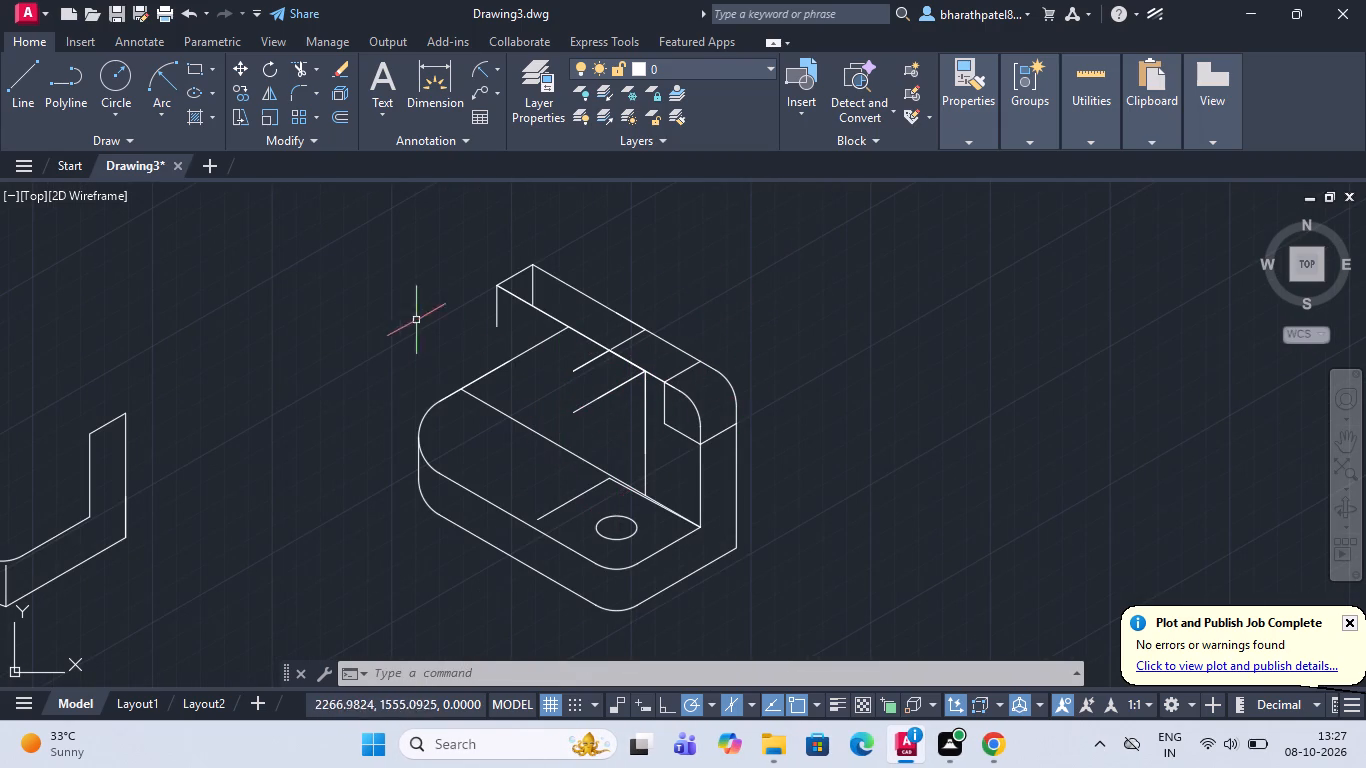
# Draw a 35-unit line from the unrounded end of the upright's front top edge, heading along that edge.
pyautogui.click(32, 97)
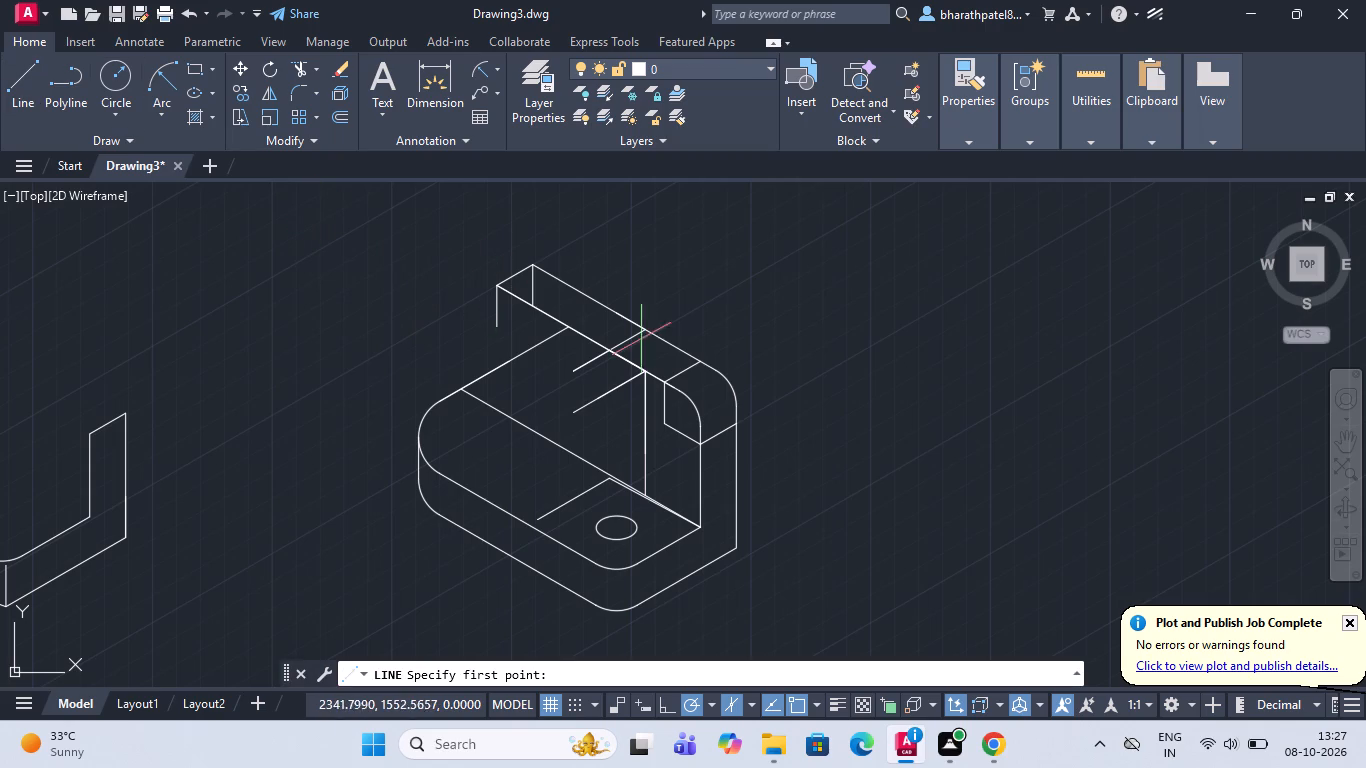
pyautogui.click(497, 285)
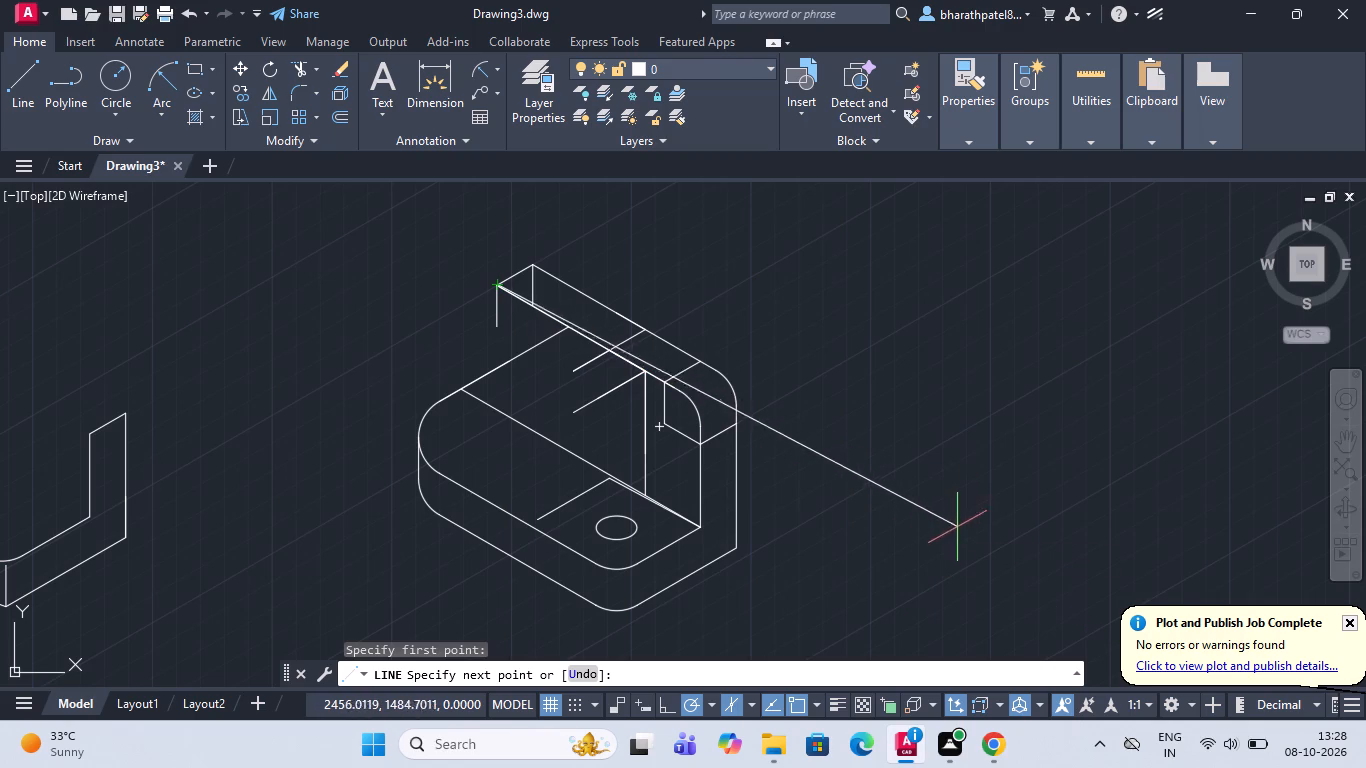
pyautogui.write('35')
pyautogui.press('Return')
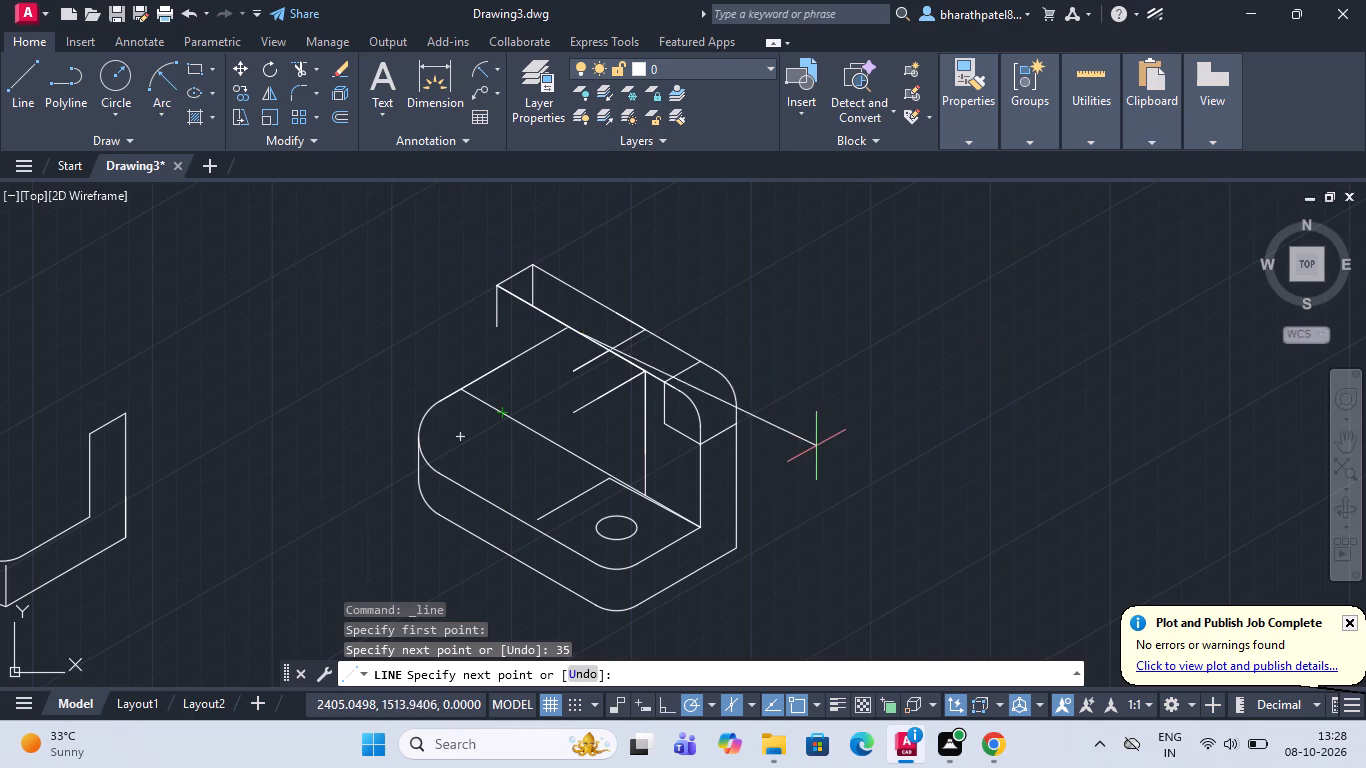
pyautogui.press('Escape')
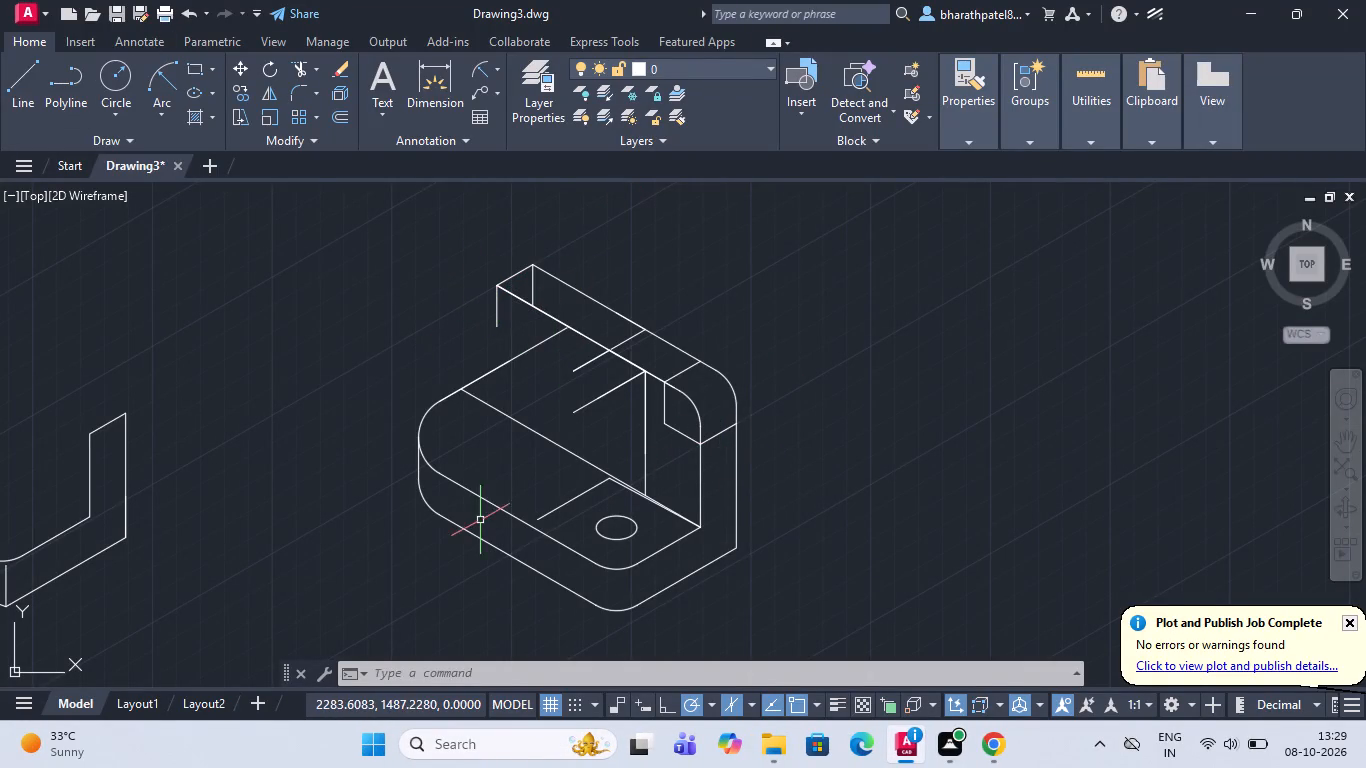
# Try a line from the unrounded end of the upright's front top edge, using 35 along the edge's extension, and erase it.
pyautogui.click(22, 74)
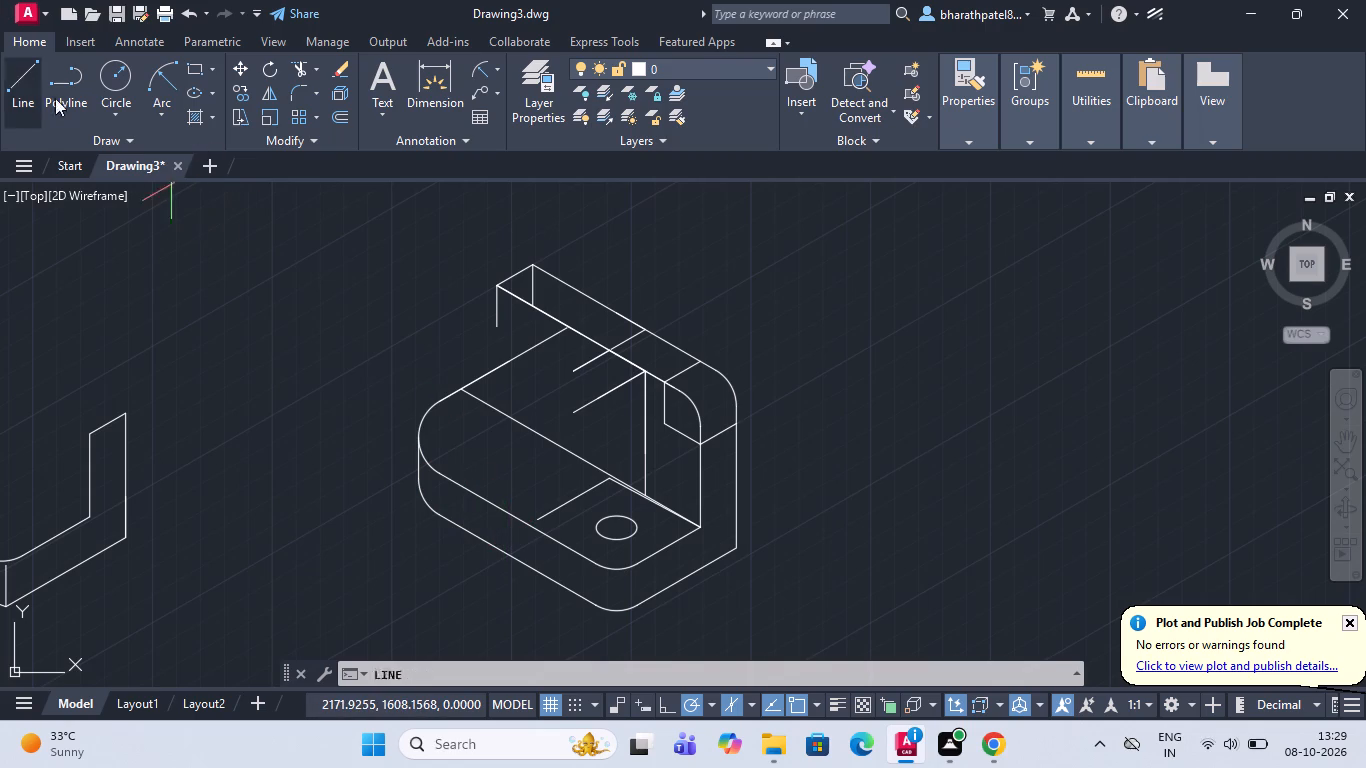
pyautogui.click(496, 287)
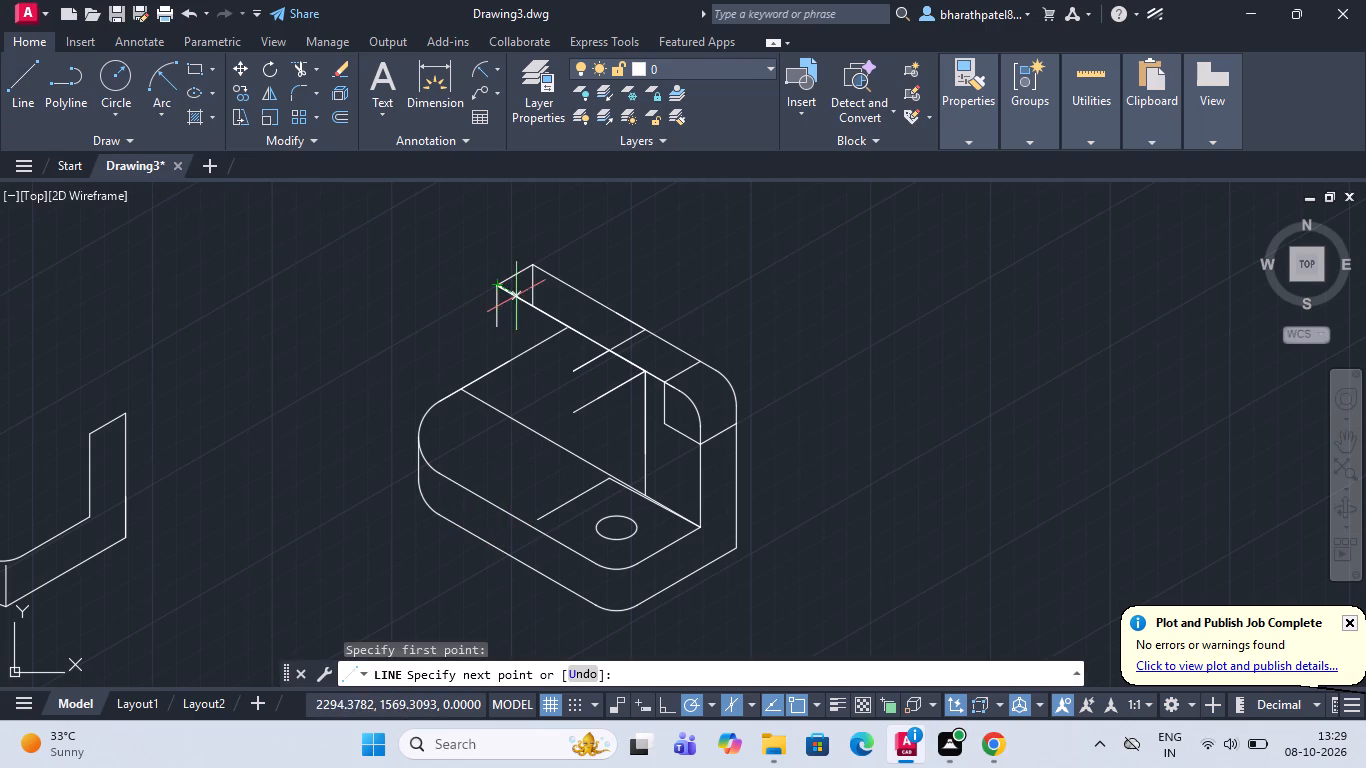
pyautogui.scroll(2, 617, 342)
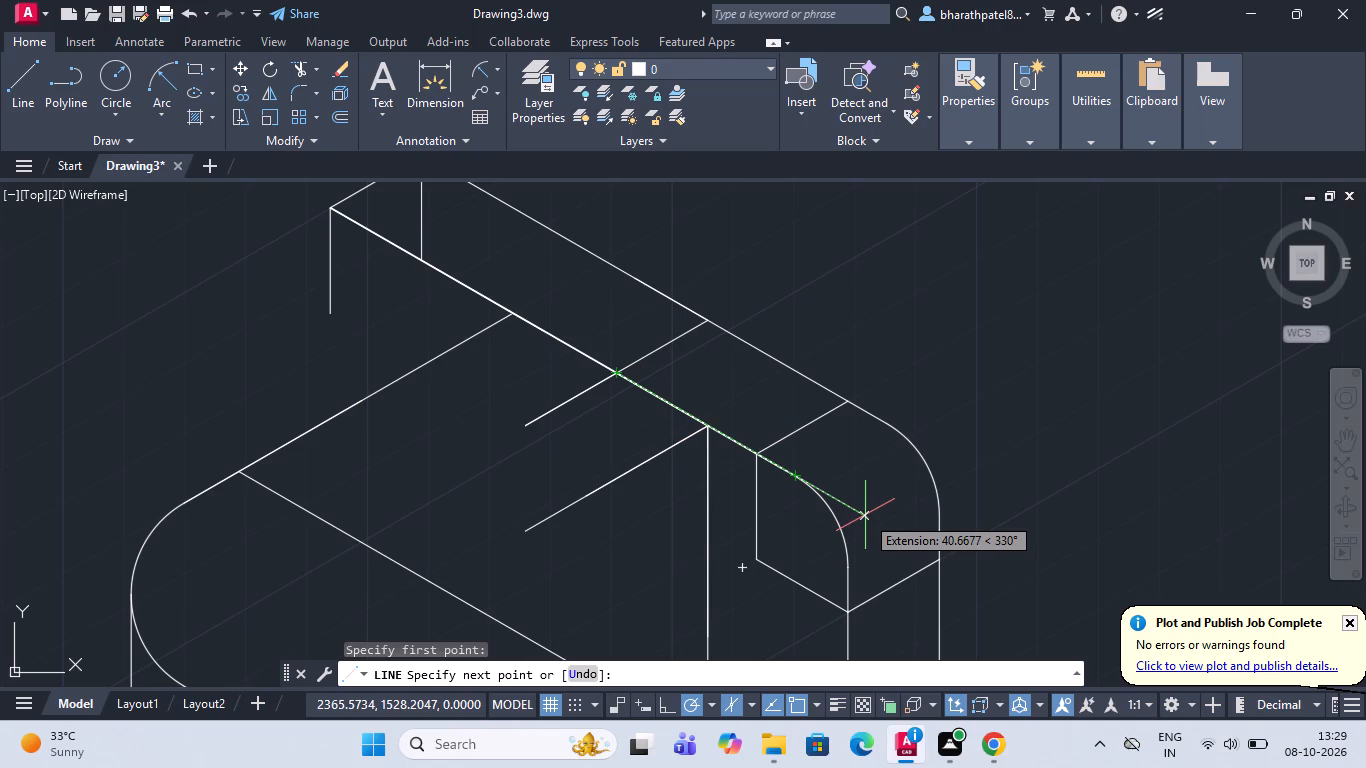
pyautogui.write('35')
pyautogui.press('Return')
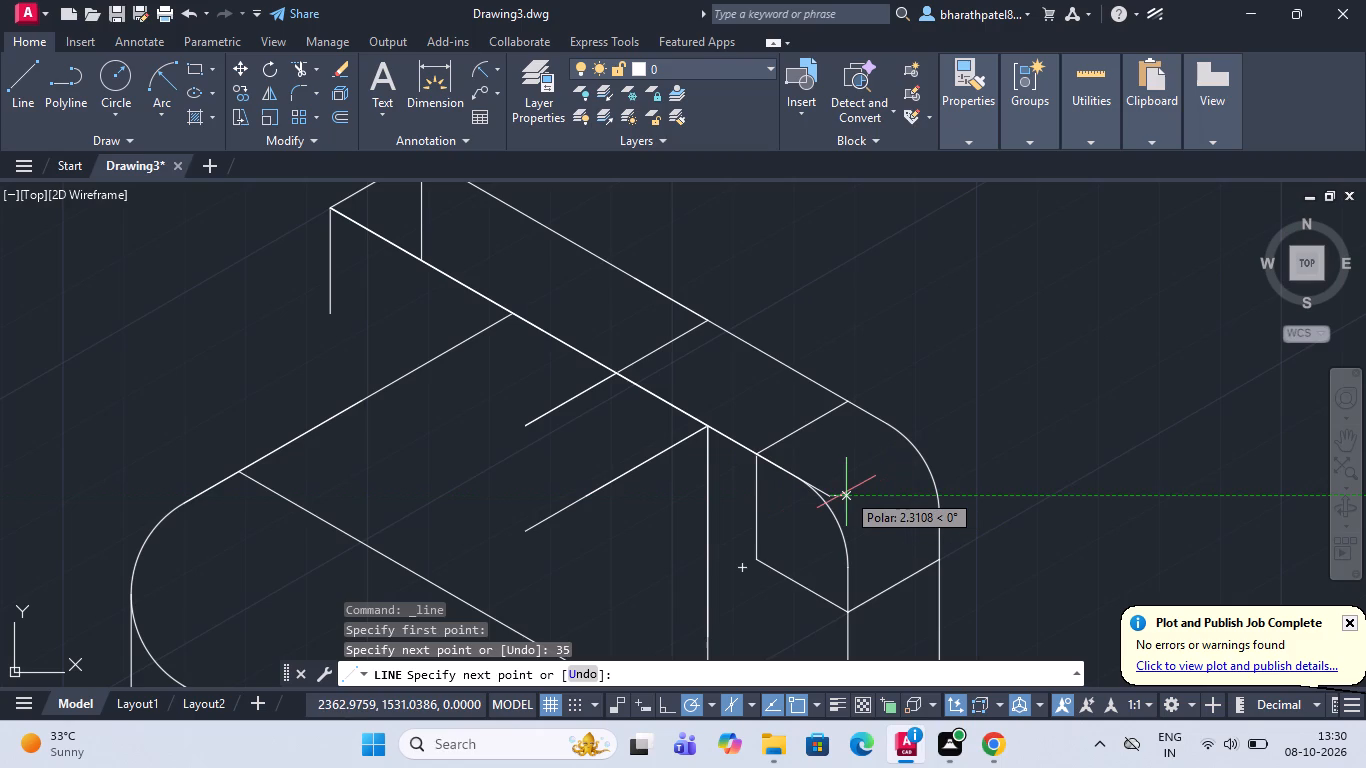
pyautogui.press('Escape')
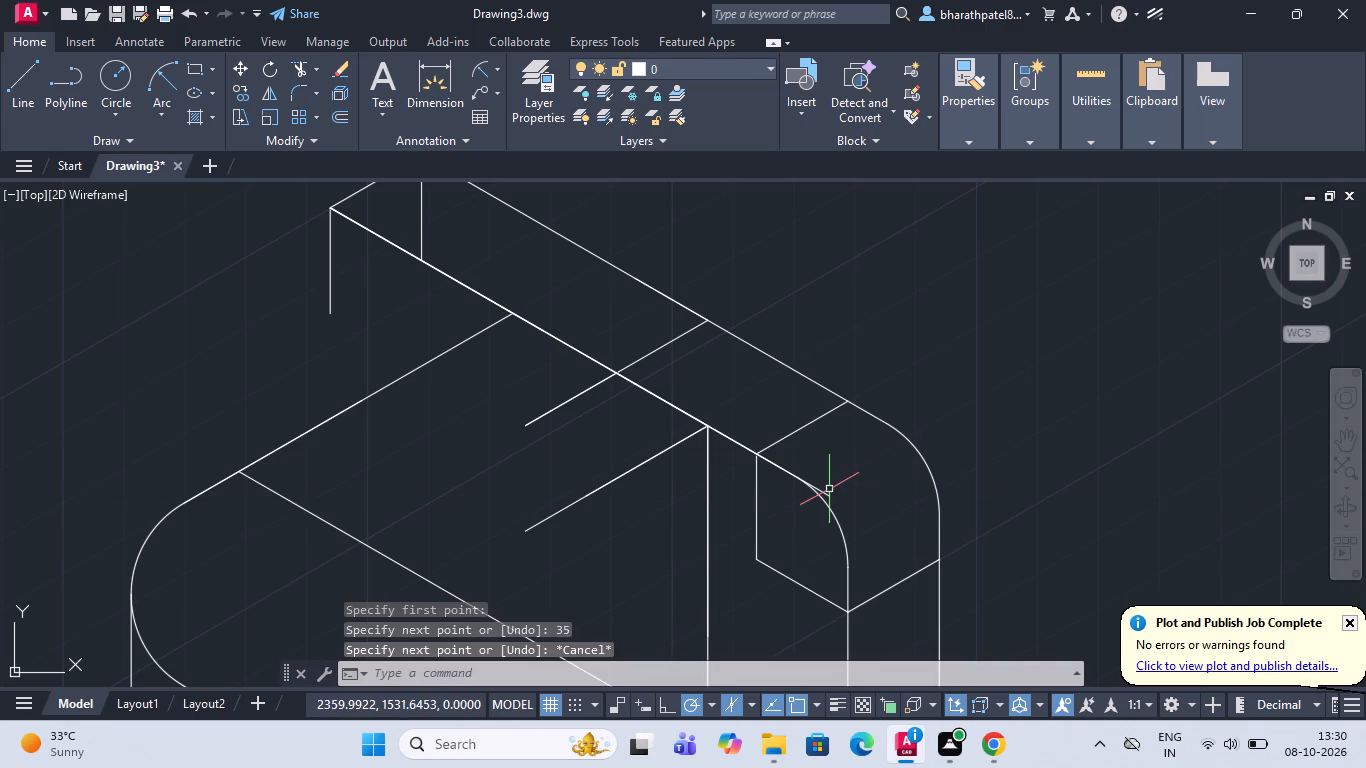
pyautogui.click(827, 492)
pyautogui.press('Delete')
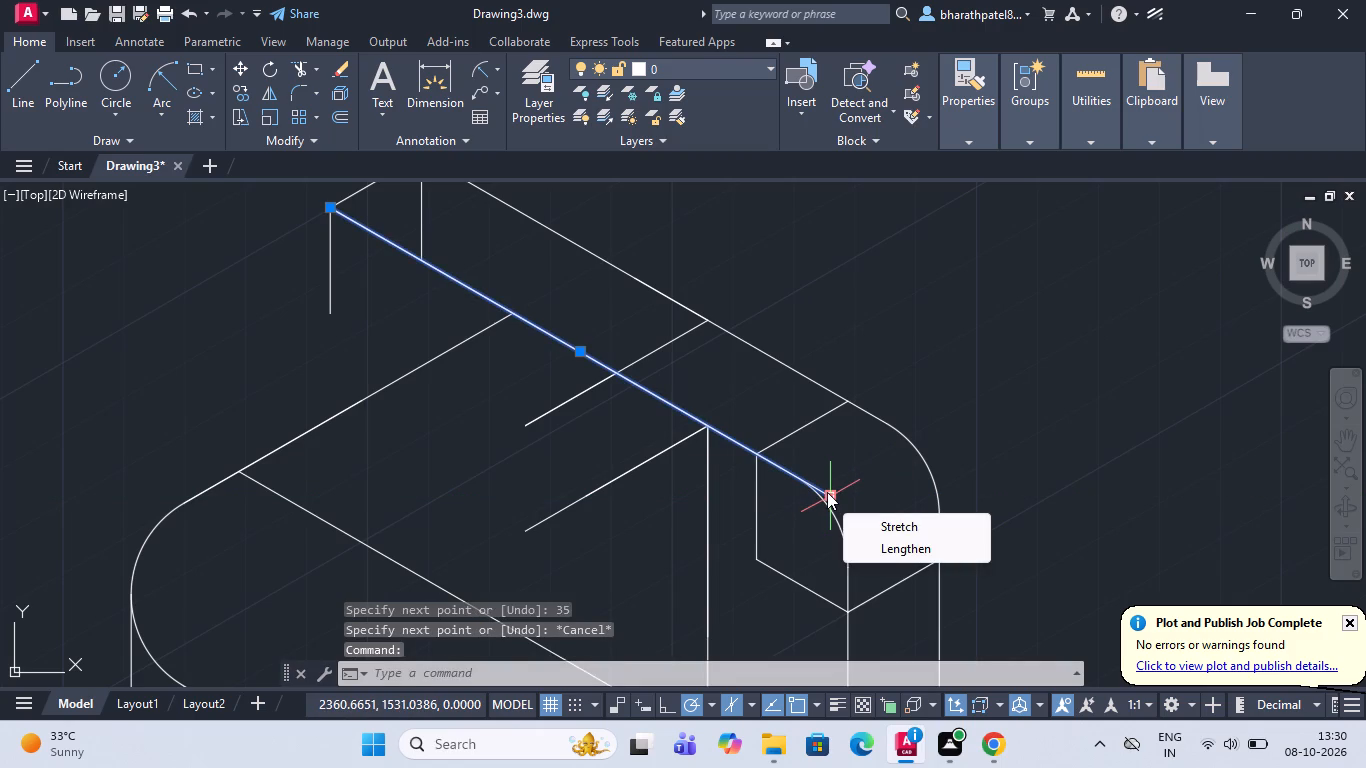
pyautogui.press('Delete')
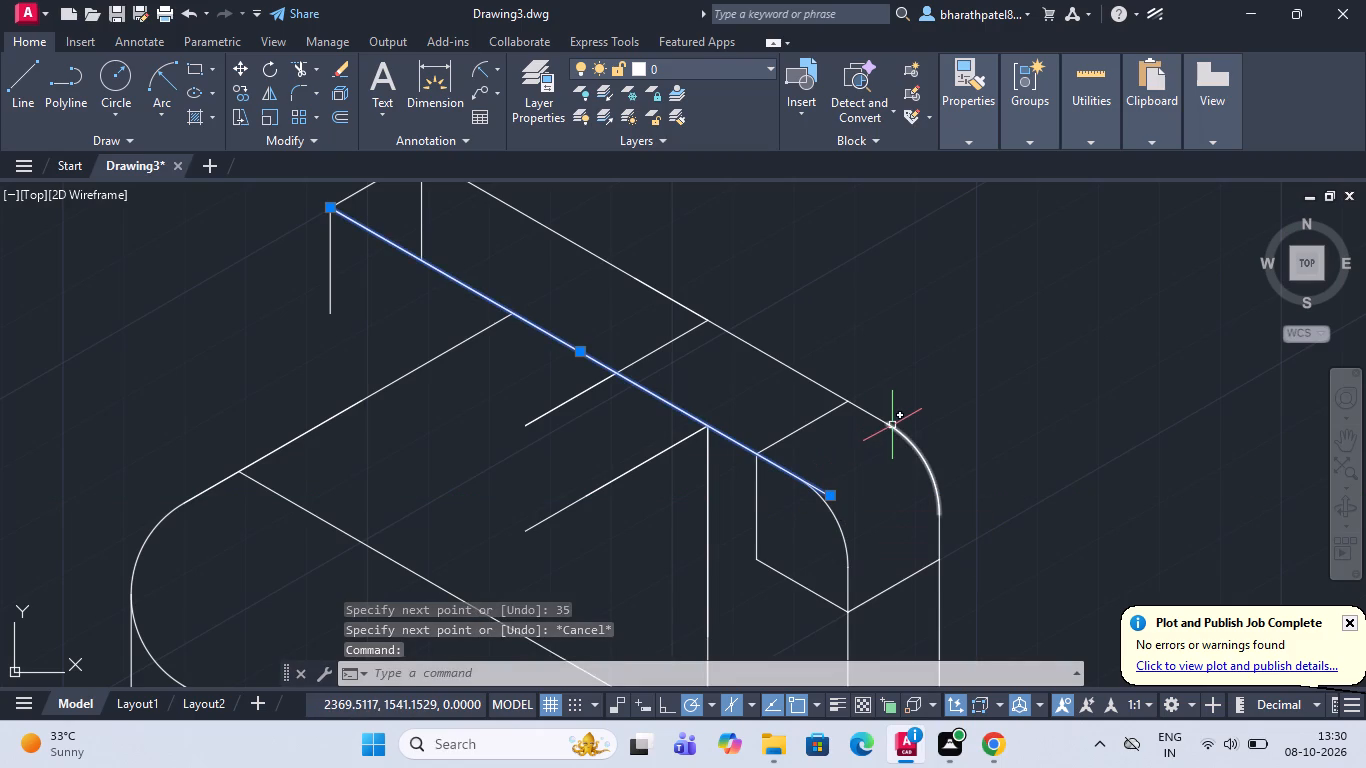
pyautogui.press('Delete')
# Draw a 35-unit line at 330° from the unrounded end of the upright's front top edge, continuing about 21 units at 210°.
pyautogui.click(22, 65)
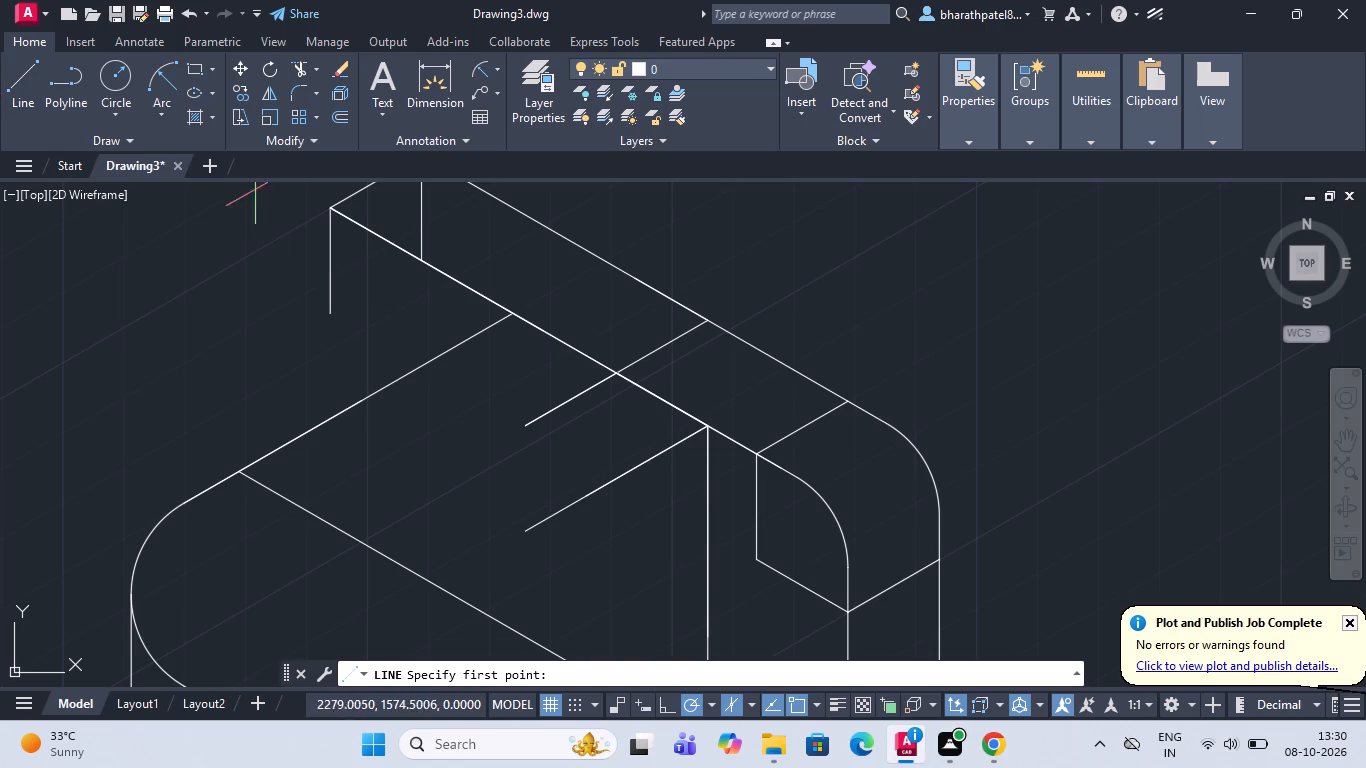
pyautogui.click(330, 207)
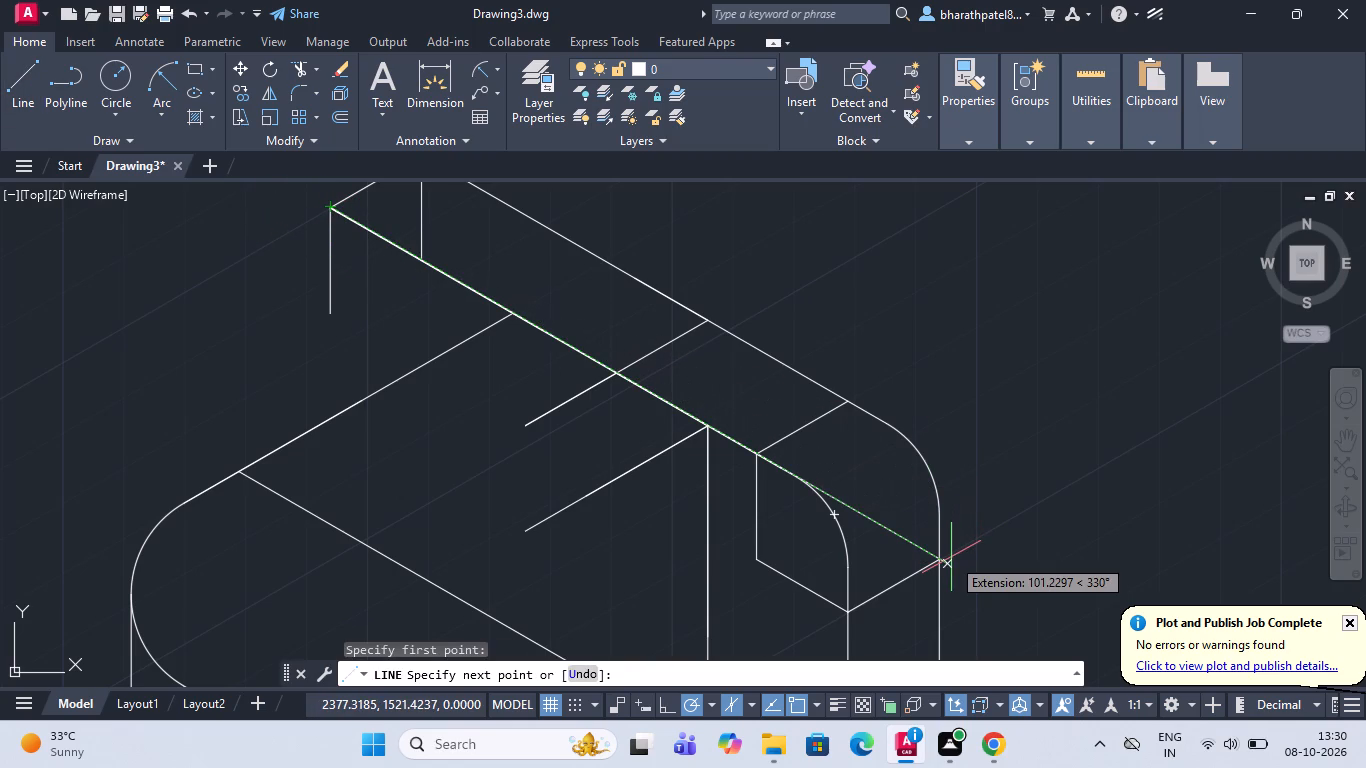
pyautogui.write('35')
pyautogui.press('Return')
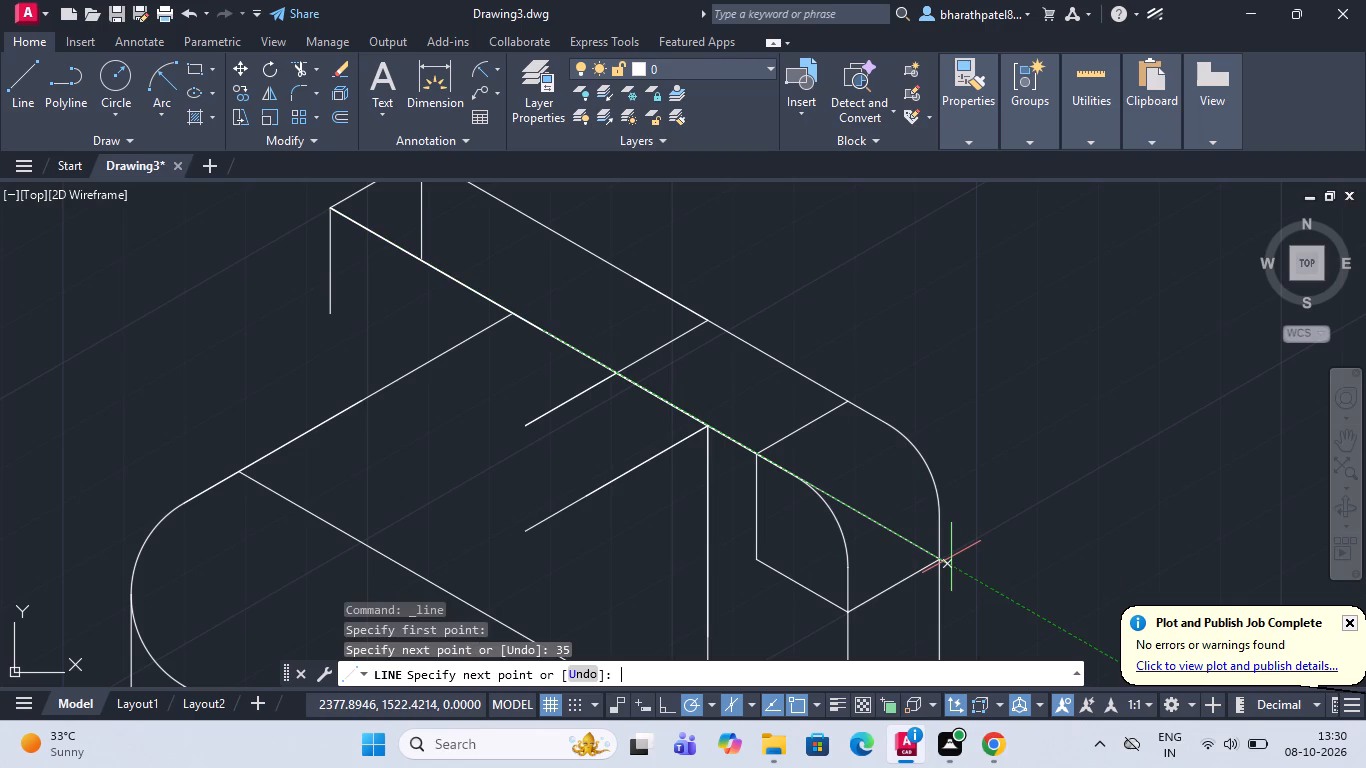
pyautogui.click(410, 402)
pyautogui.press('Escape')
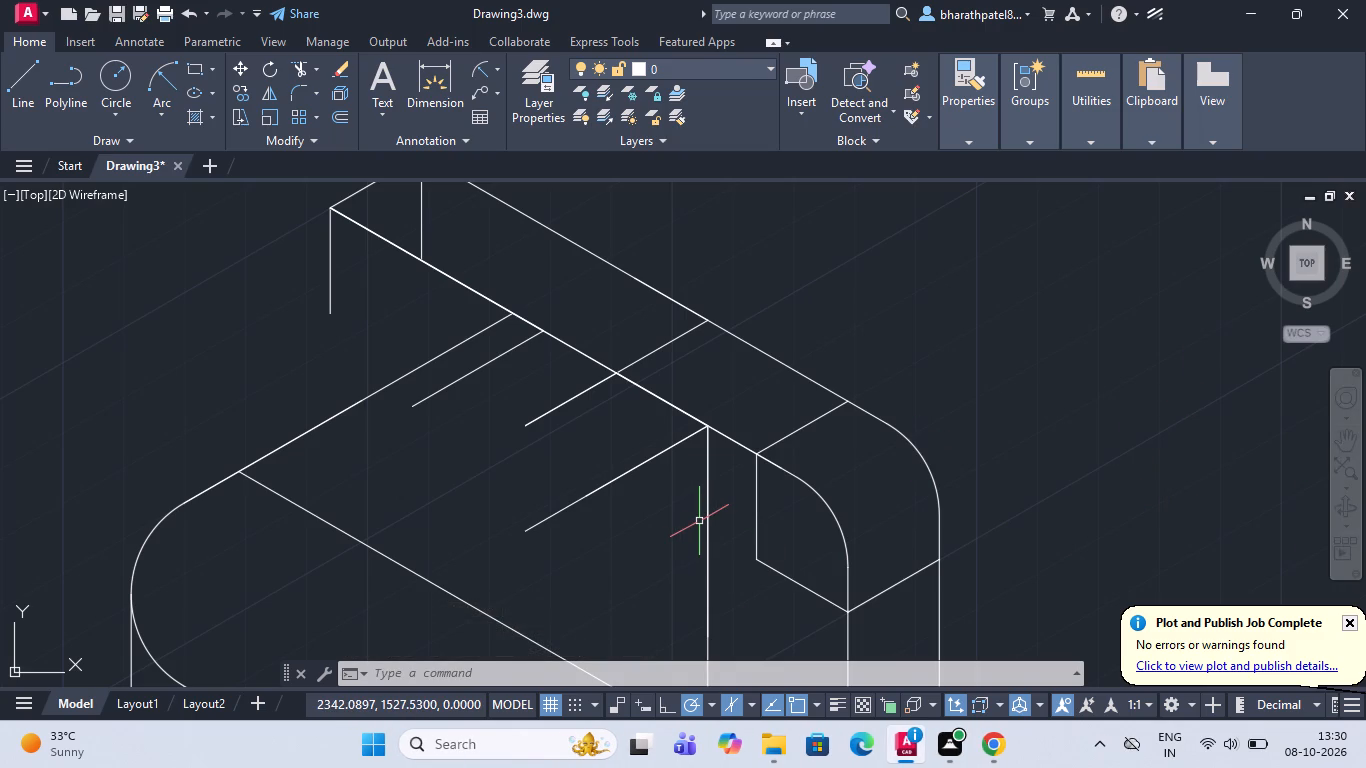
# Draw a 23-unit line at 150° along the front top edge from the 35-unit line's end, continuing about 61 units at 240°.
pyautogui.click(24, 75)
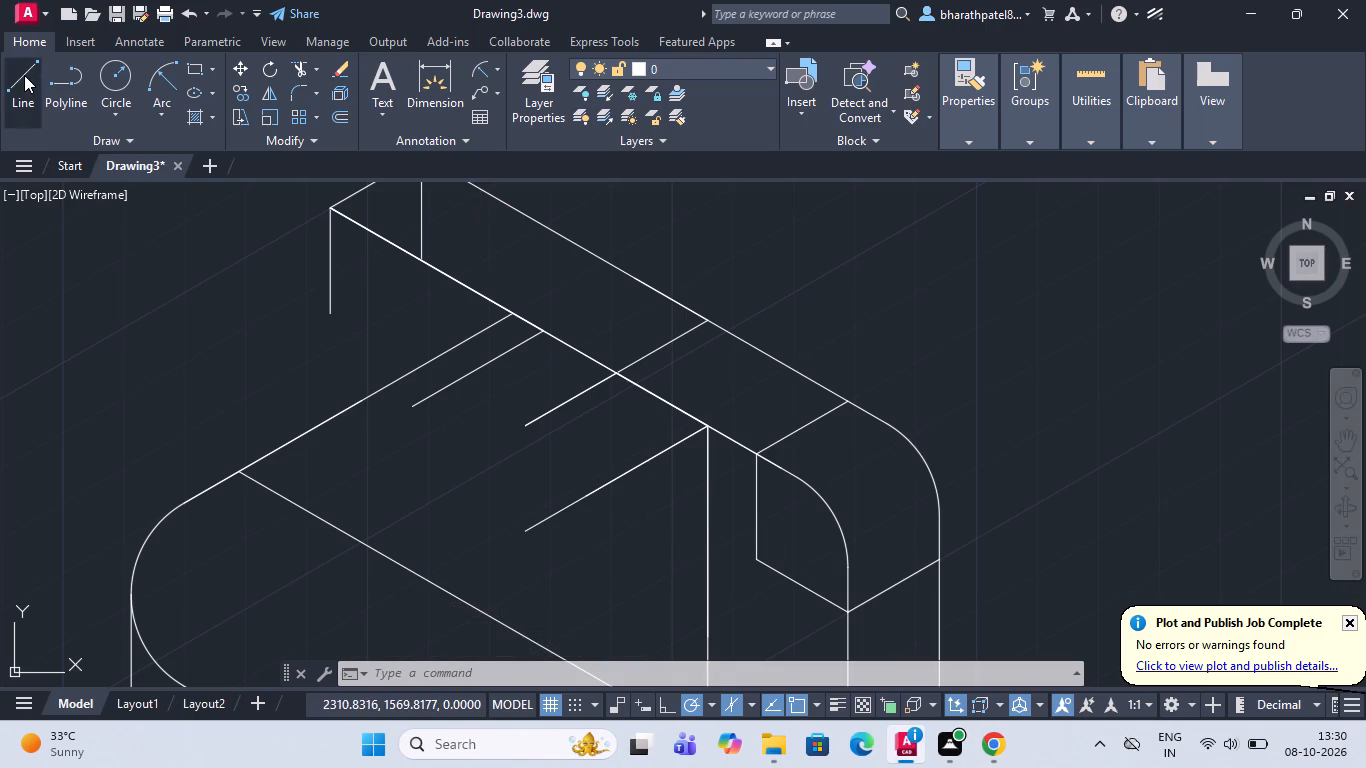
pyautogui.click(539, 335)
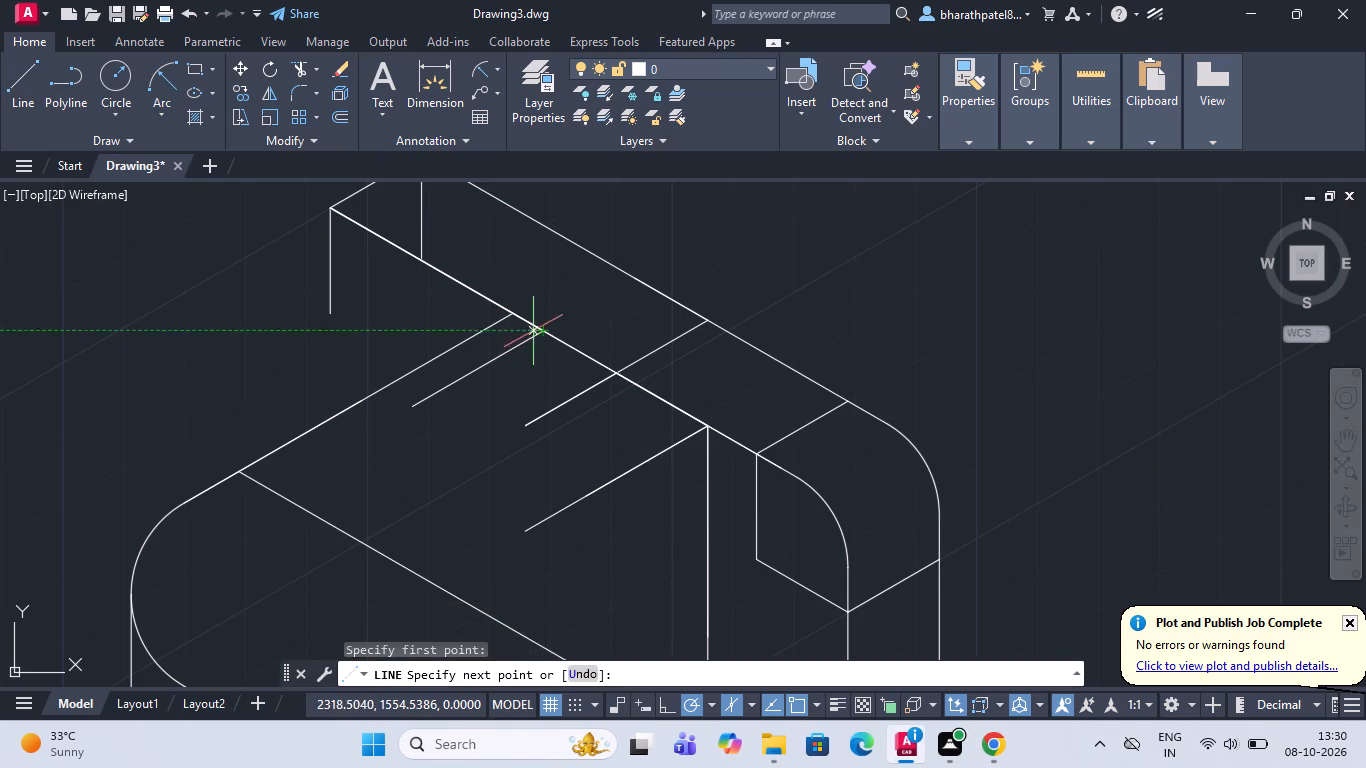
pyautogui.scroll(-2, 301, 265)
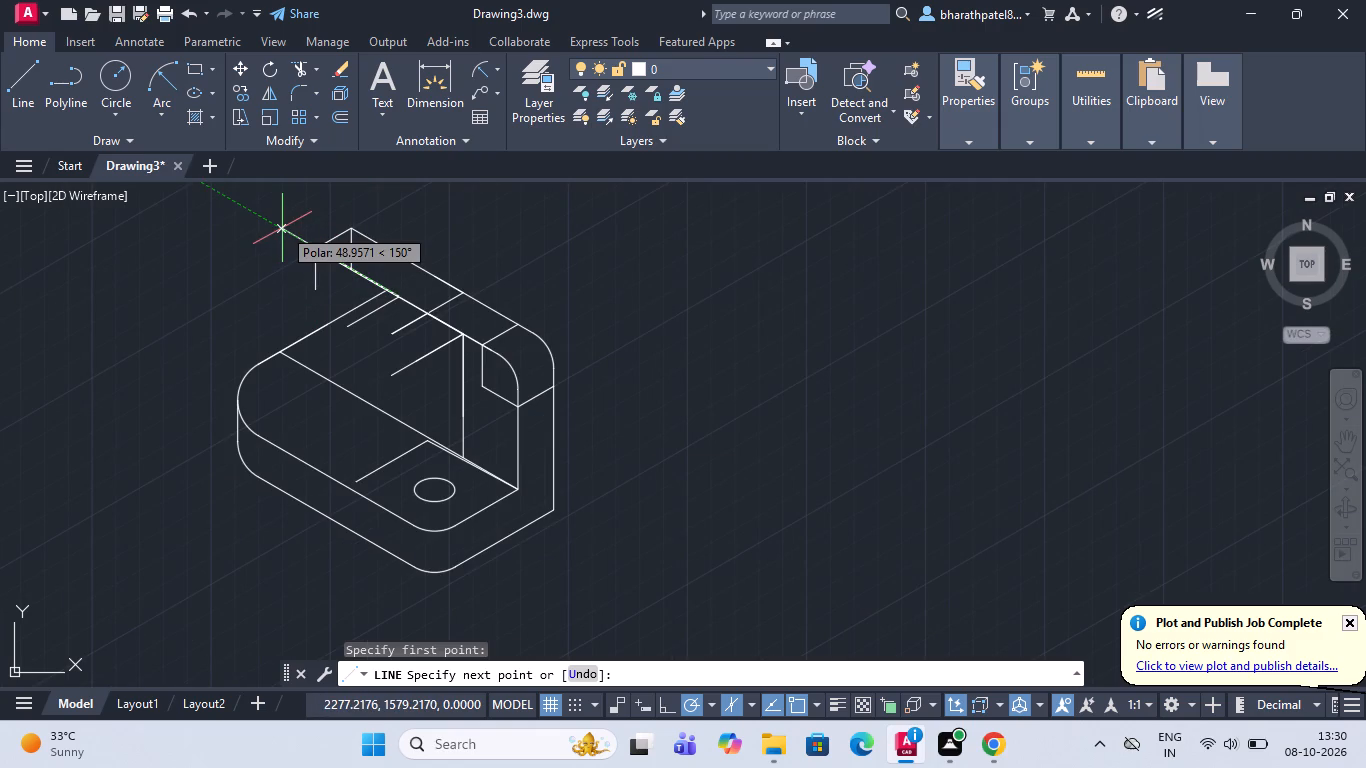
pyautogui.write('23')
pyautogui.press('Return')
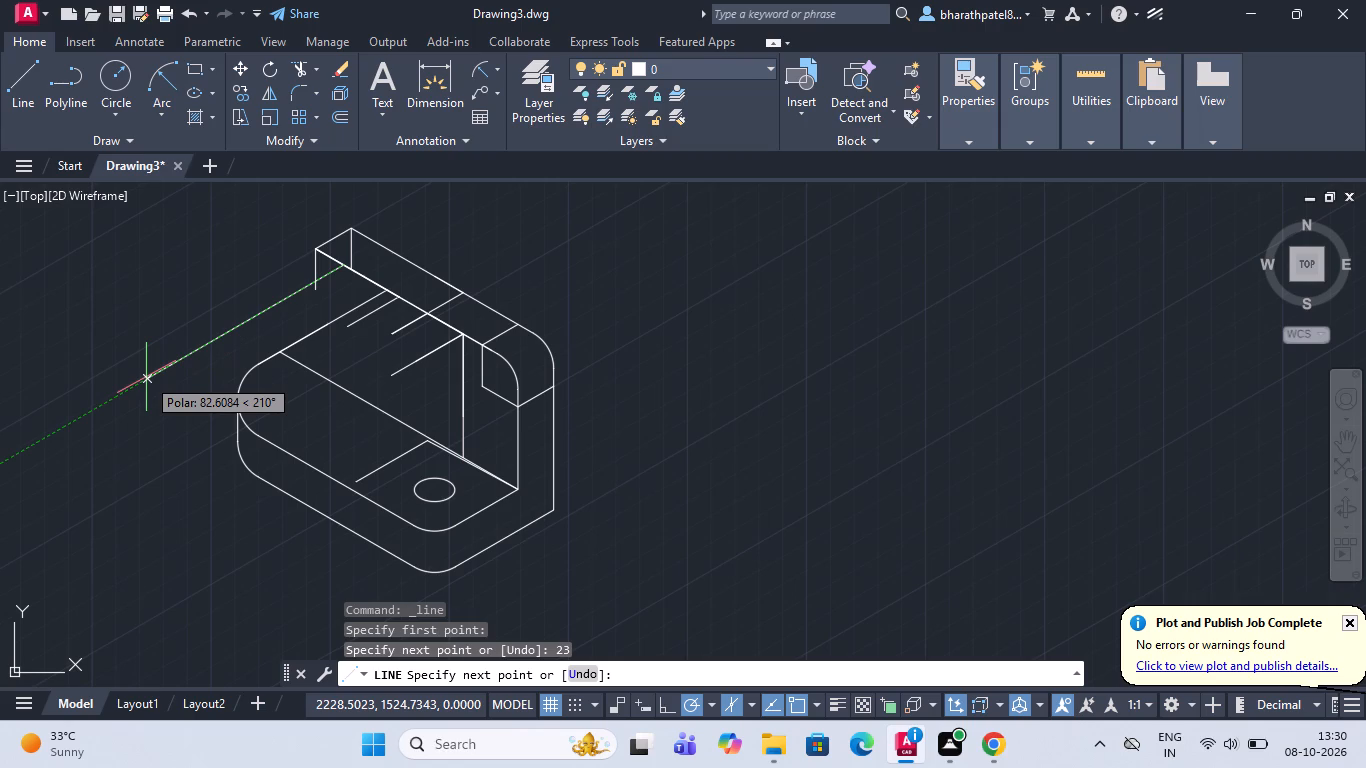
pyautogui.click(252, 406)
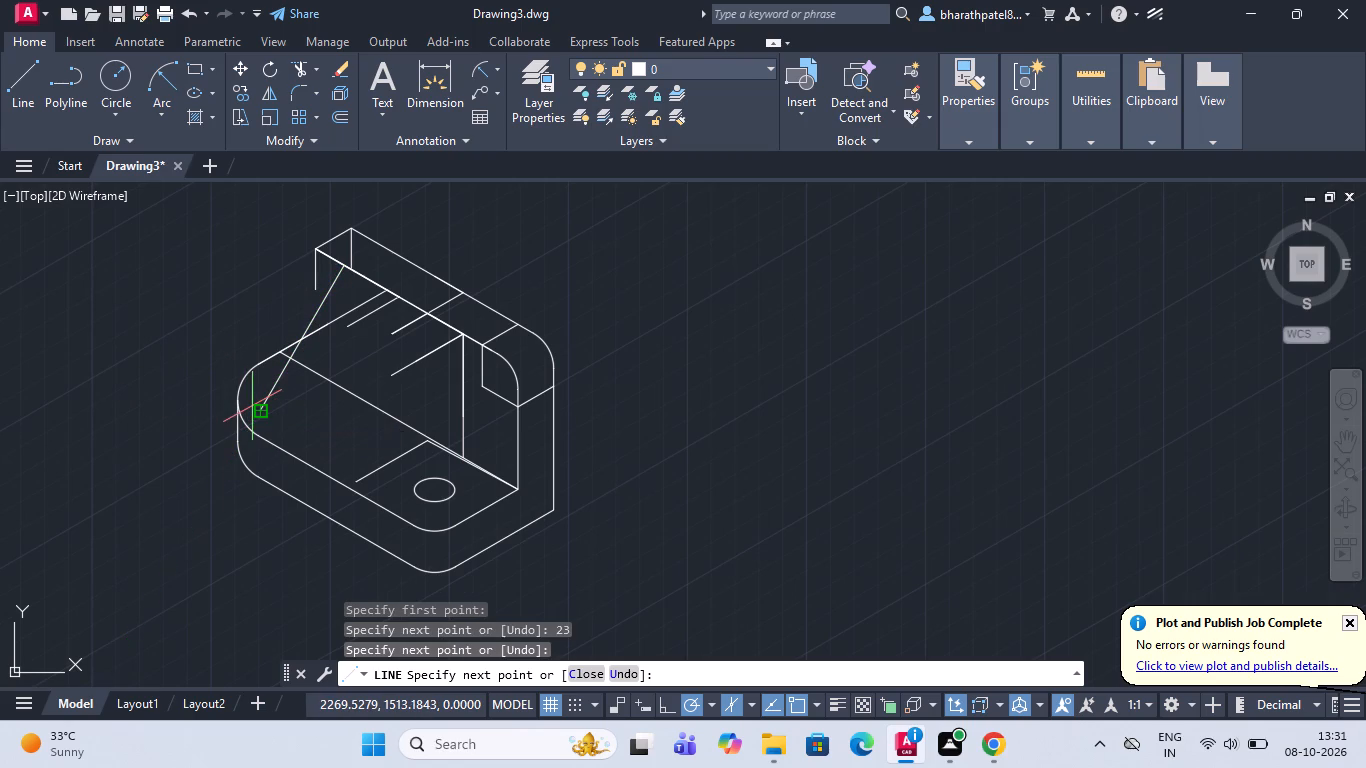
pyautogui.press('Escape')
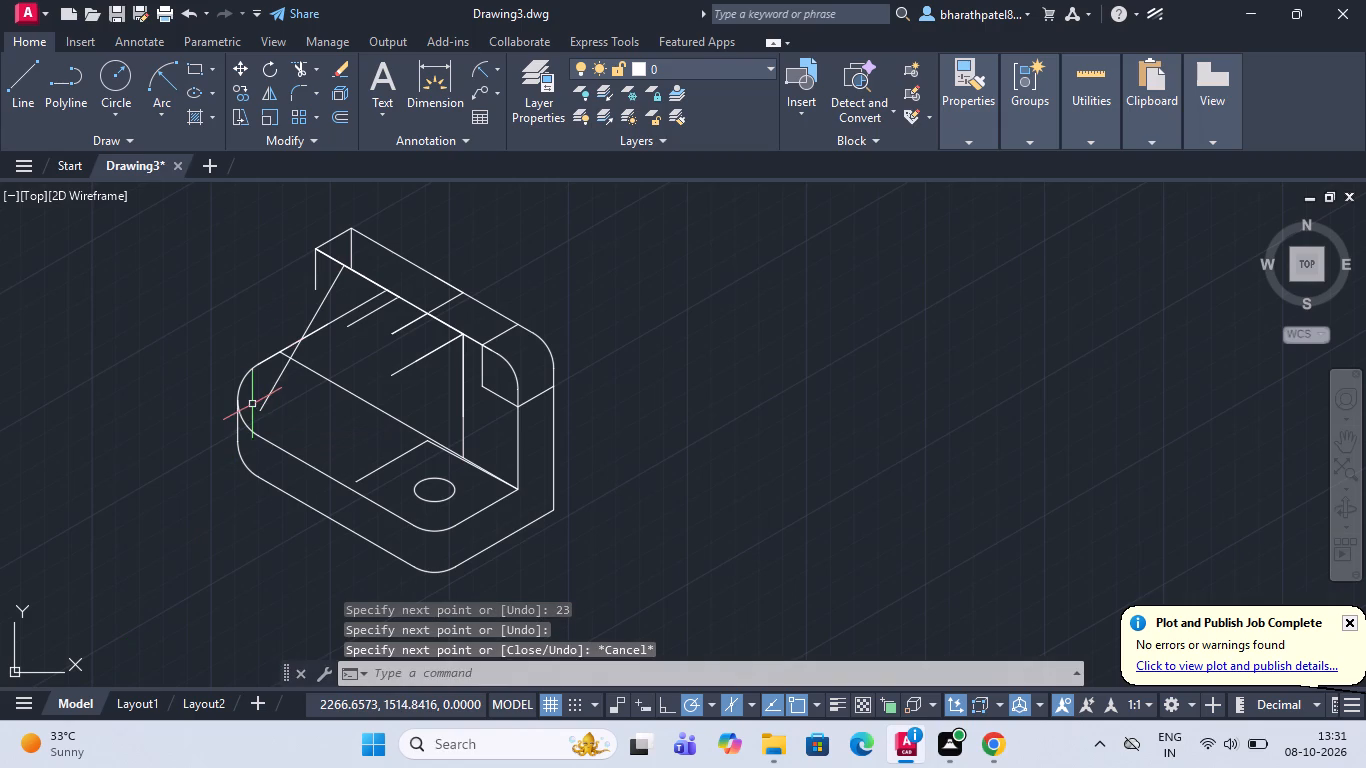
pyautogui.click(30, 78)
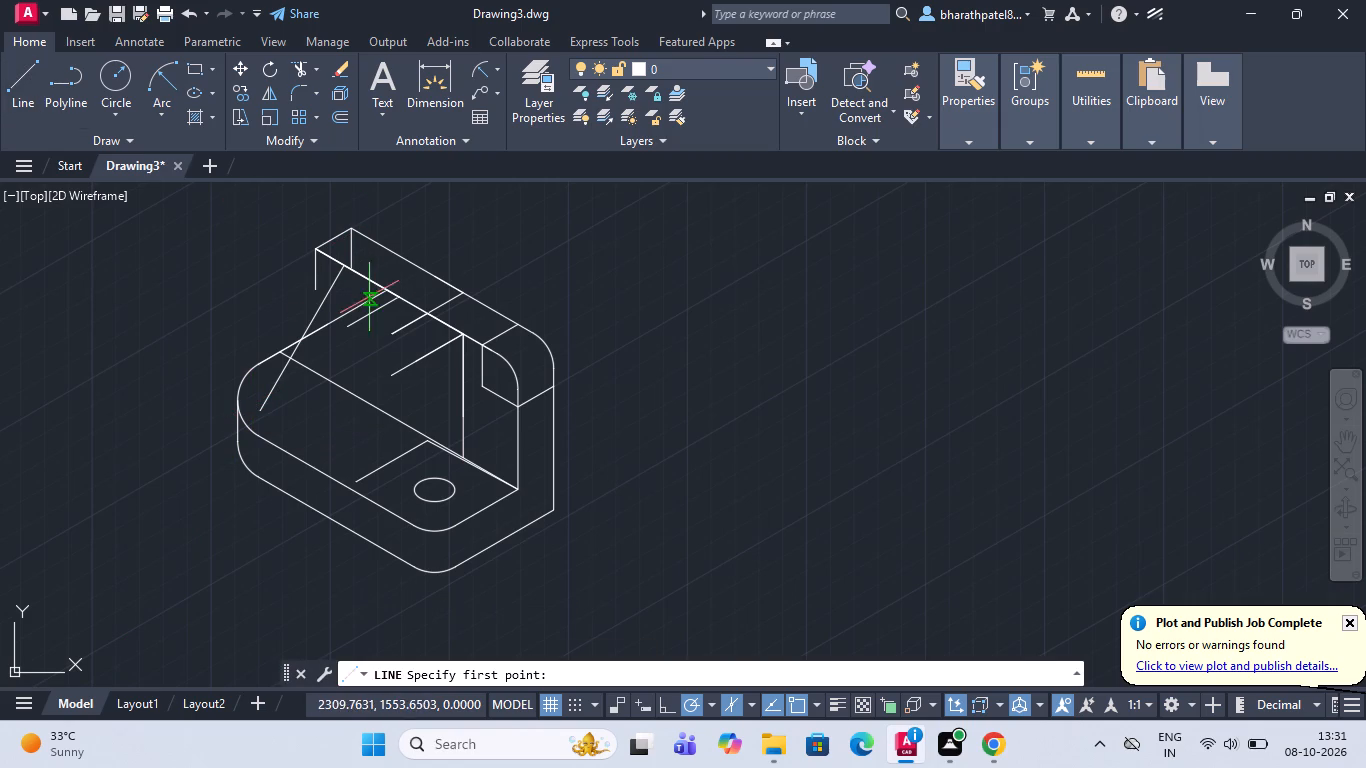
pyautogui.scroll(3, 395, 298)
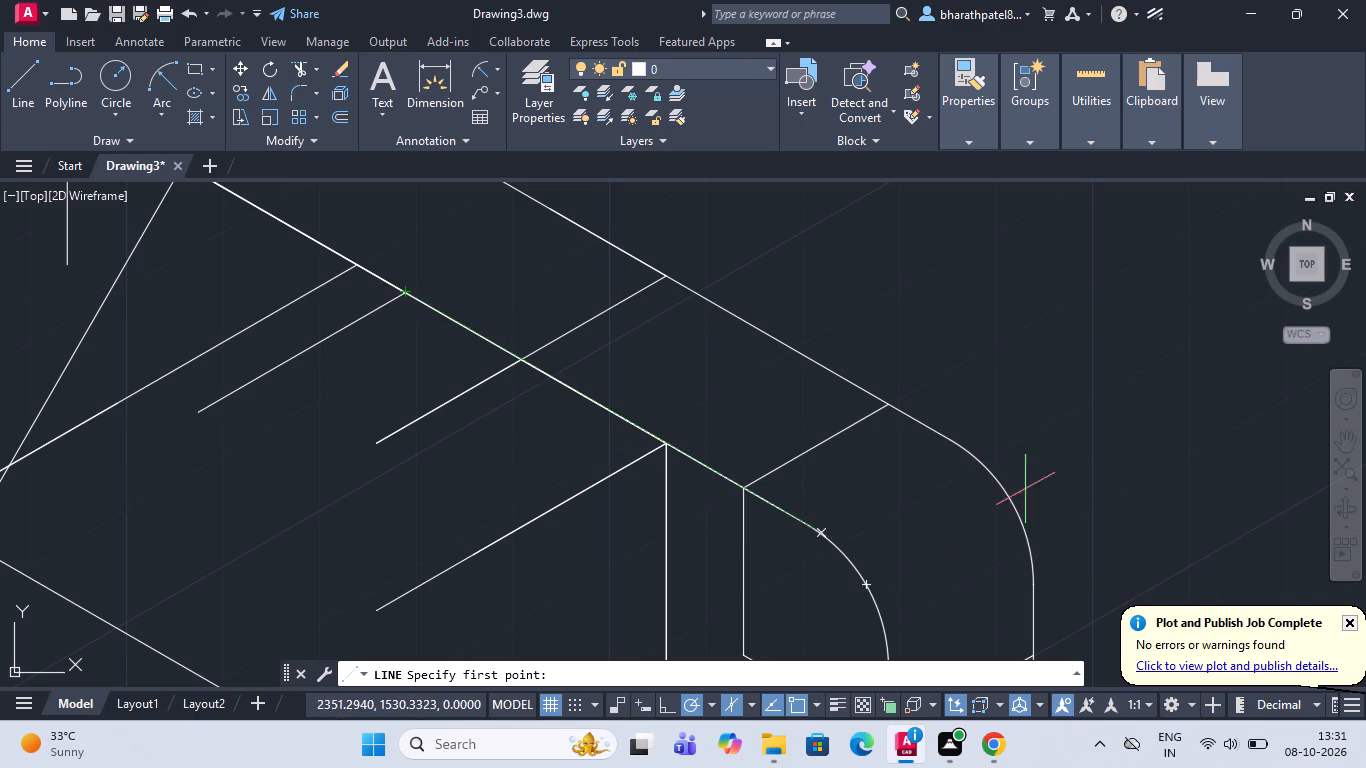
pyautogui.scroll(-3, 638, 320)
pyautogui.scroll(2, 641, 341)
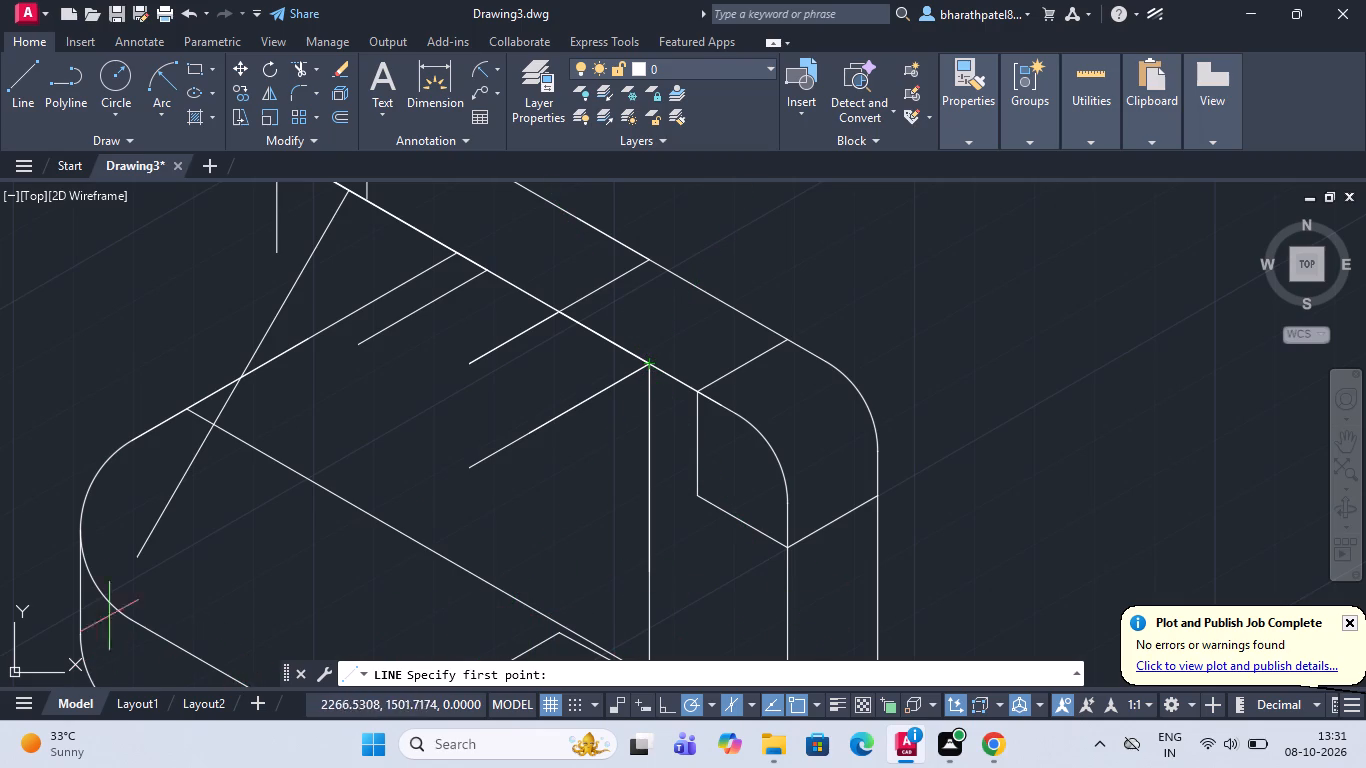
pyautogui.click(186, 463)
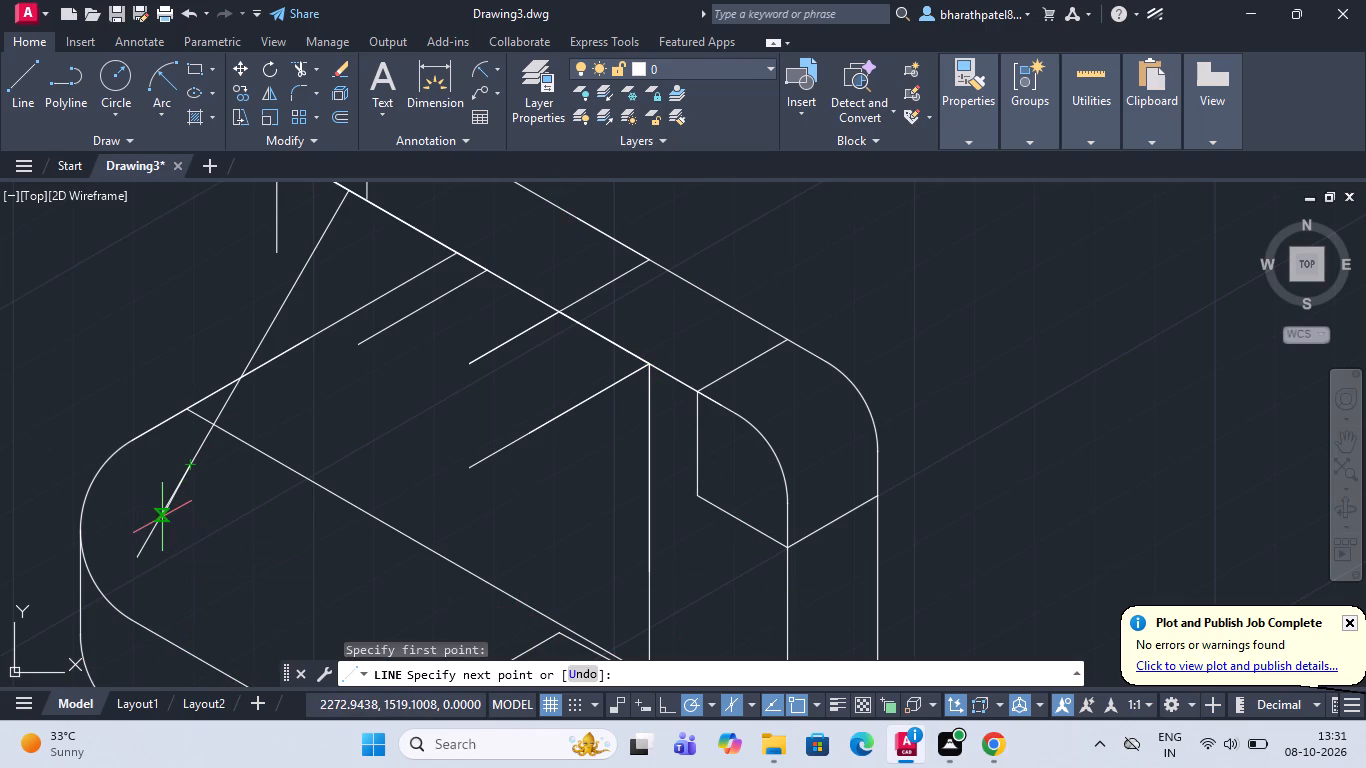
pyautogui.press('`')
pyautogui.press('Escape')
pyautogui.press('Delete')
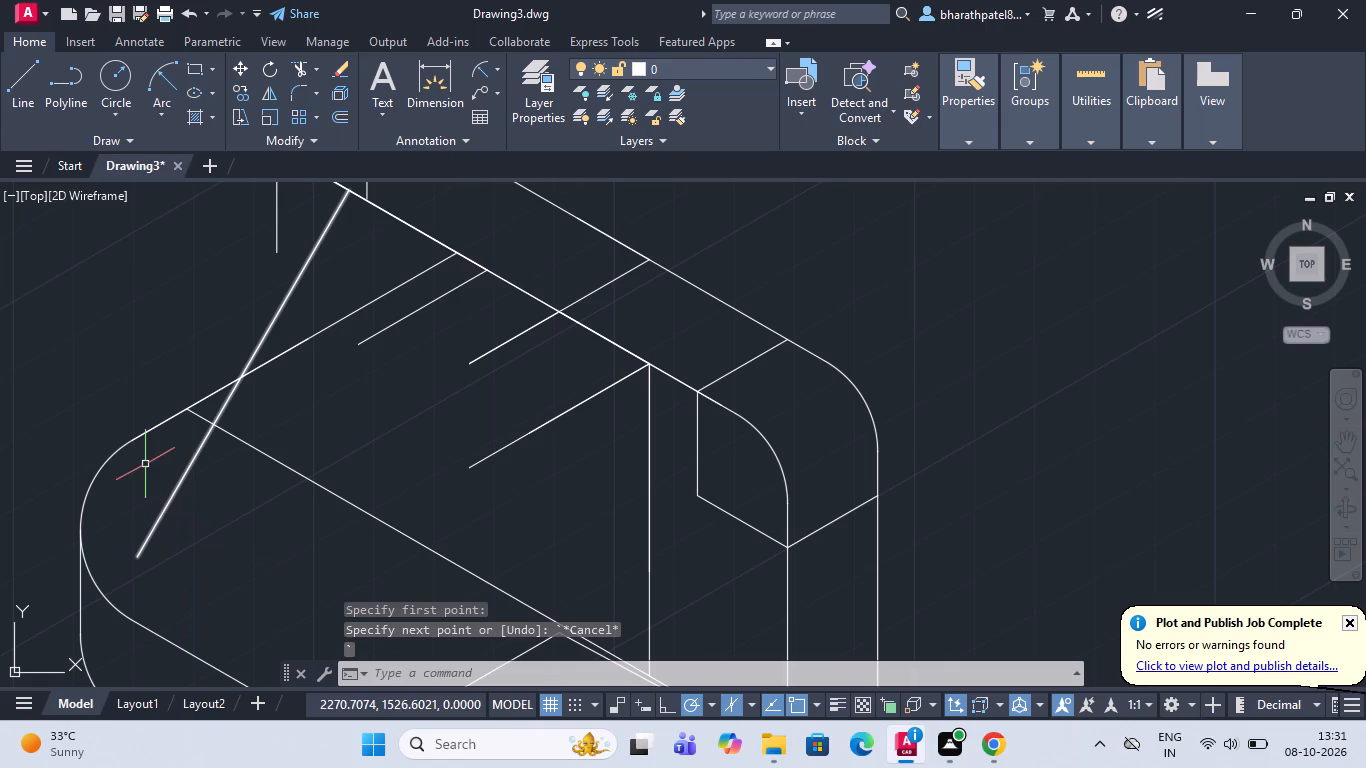
# Erase the long 240° line running from the upright's front top edge down across the base.
pyautogui.click(189, 460)
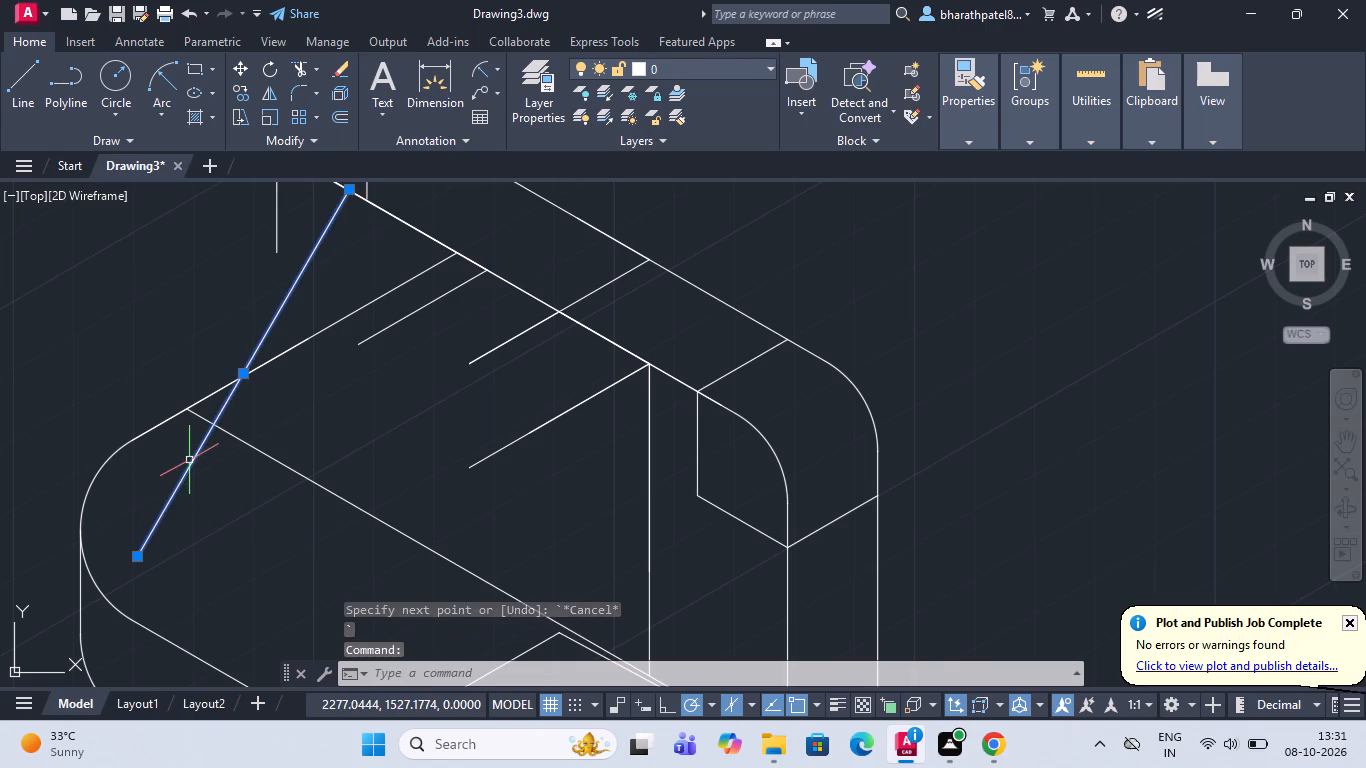
pyautogui.press('Delete')
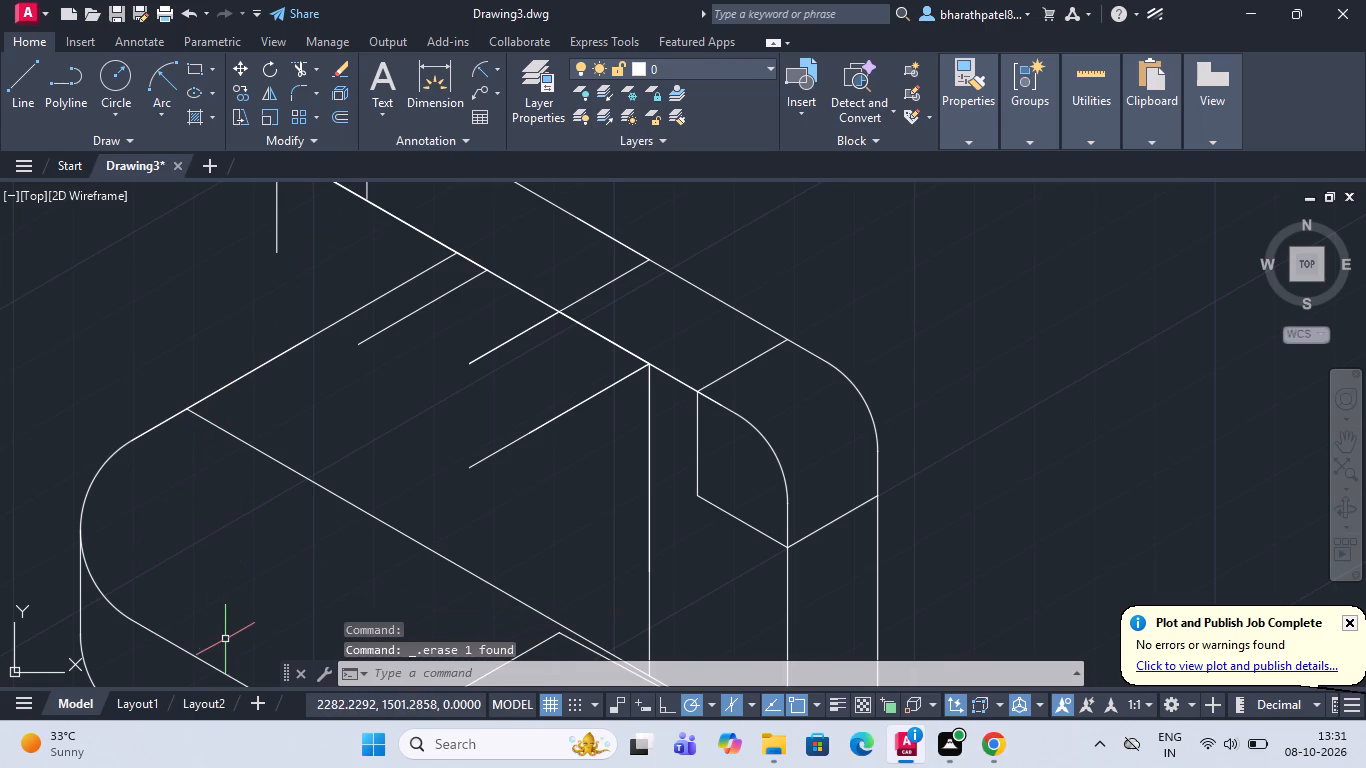
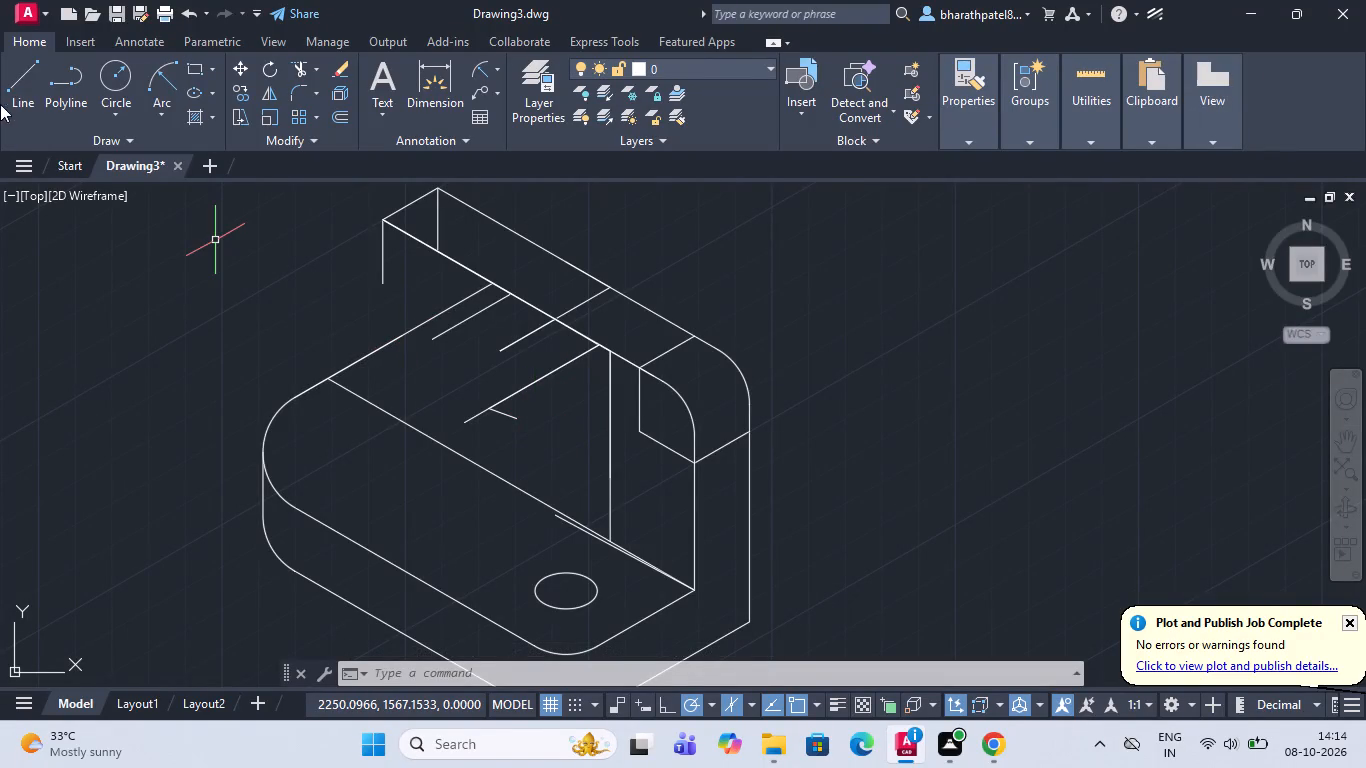
# Draw a 30-unit line at 210° from the recess corner on the upright's front top edge, continuing about 44 units at 270°.
pyautogui.click(17, 82)
pyautogui.scroll(-2, 495, 469)
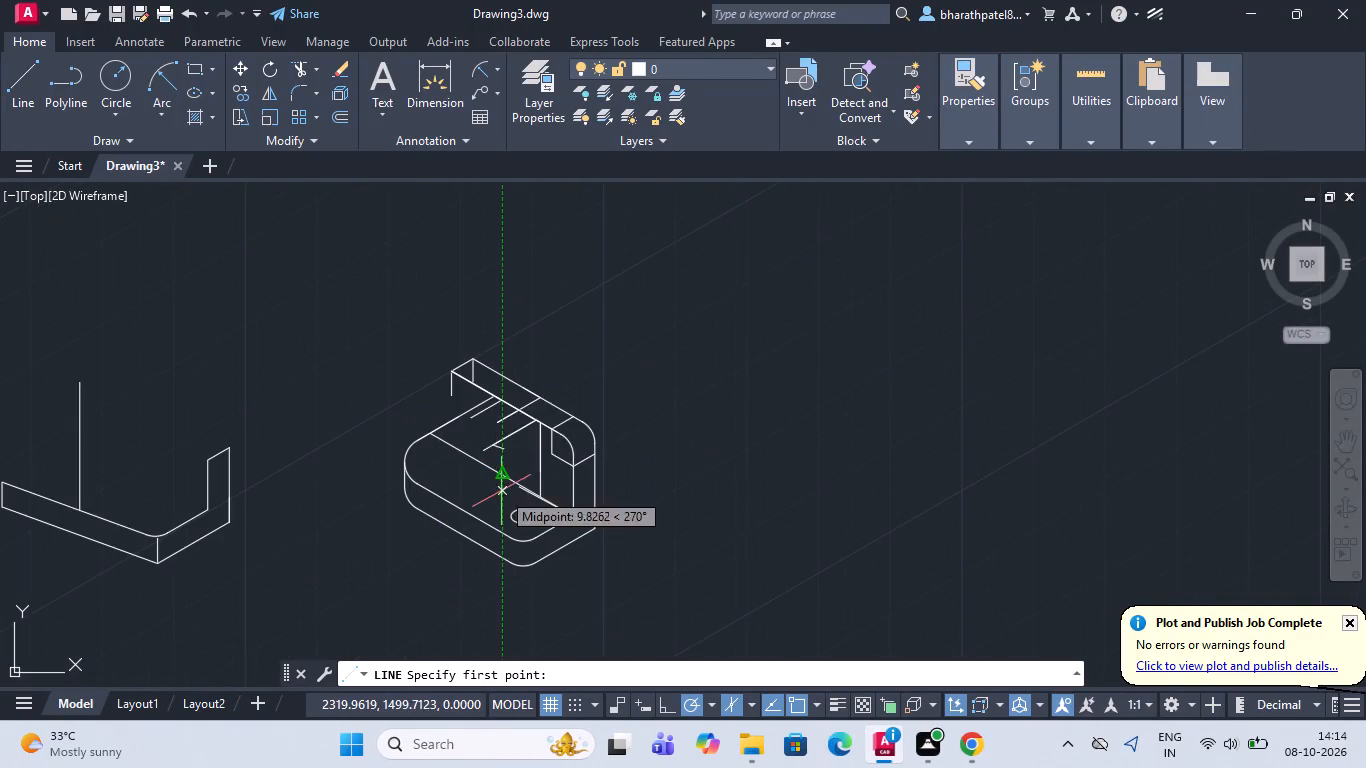
pyautogui.scroll(3, 501, 491)
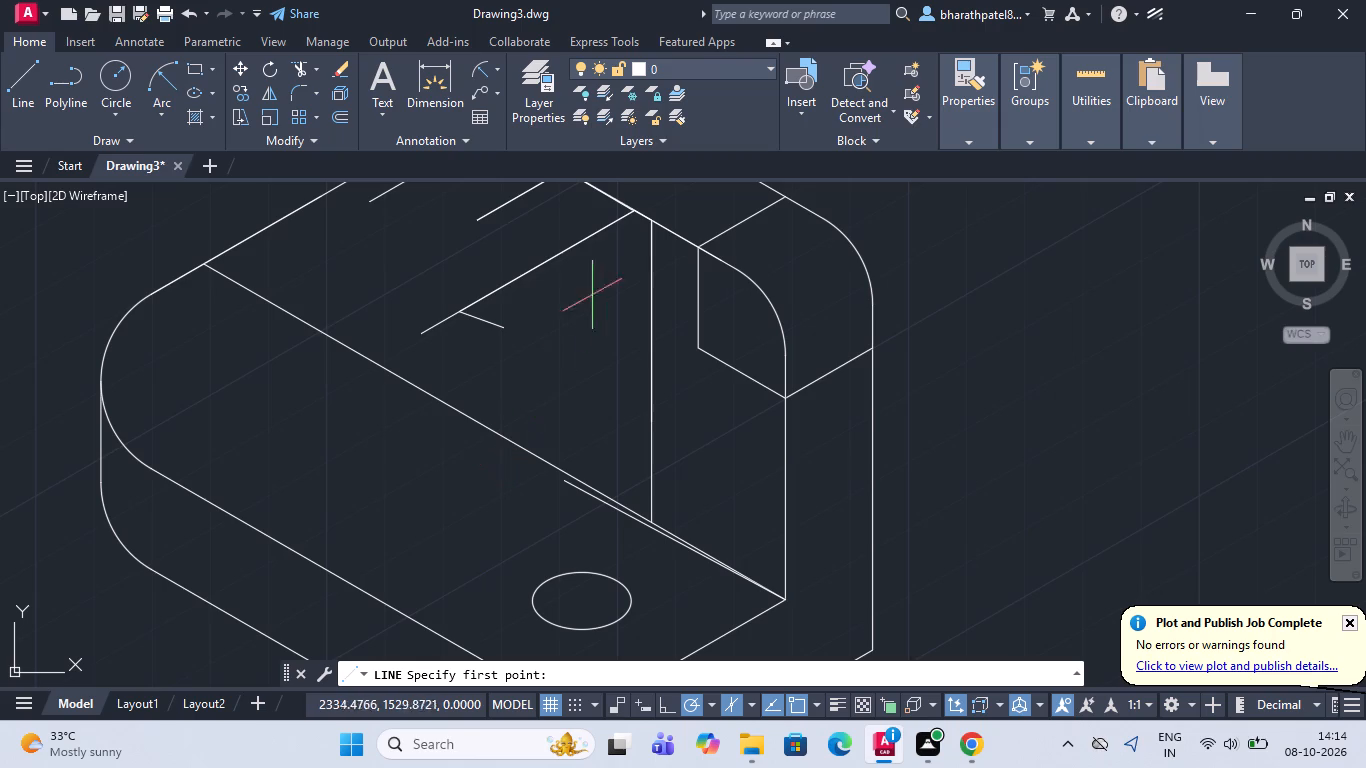
pyautogui.click(641, 207)
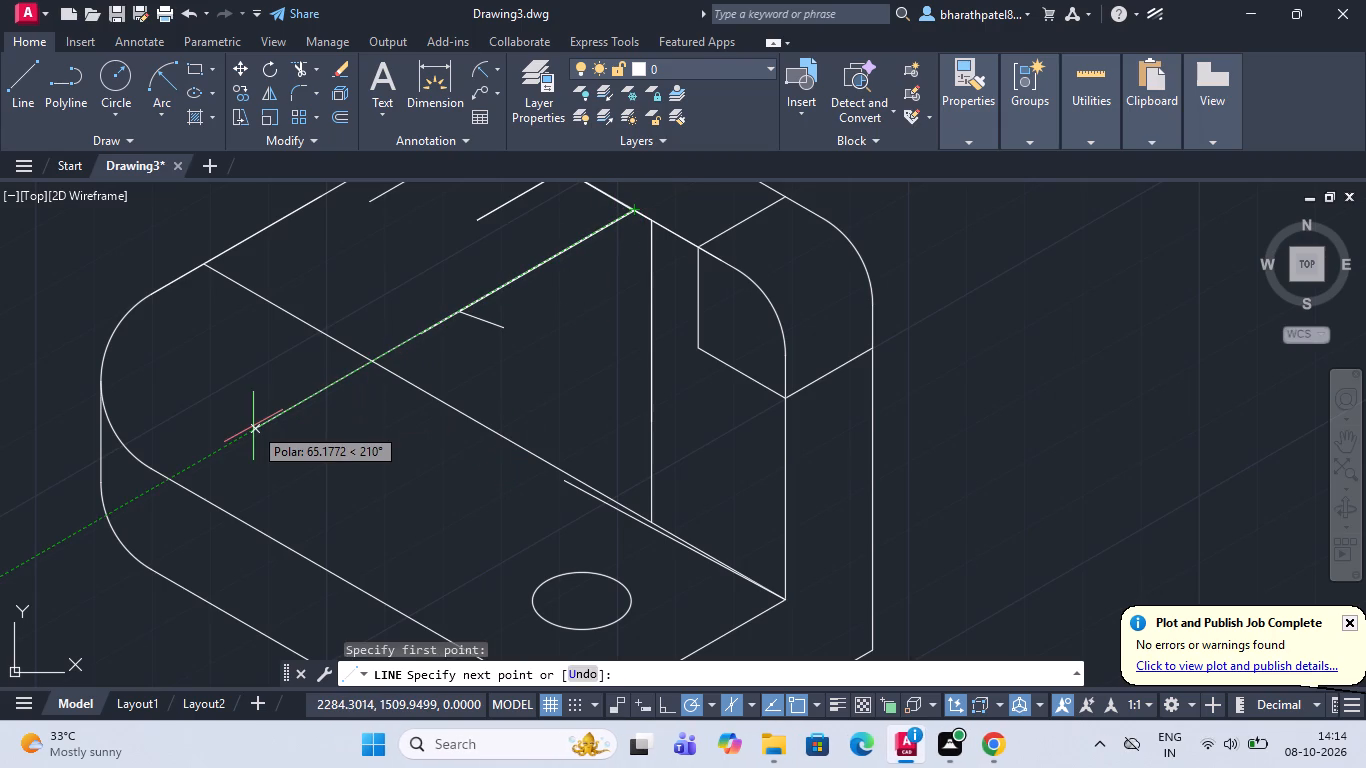
pyautogui.write('39')
pyautogui.press('BackSpace')
pyautogui.press('0')
pyautogui.press('Return')
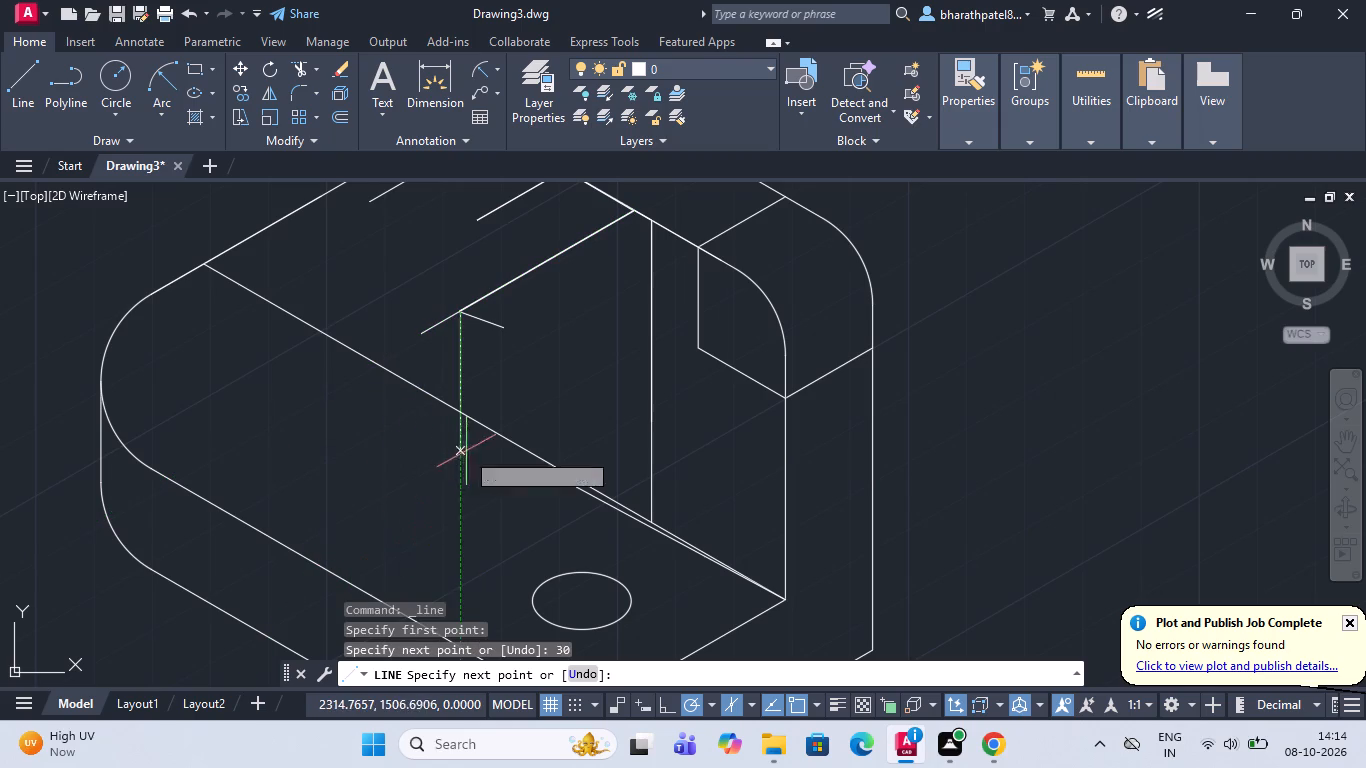
pyautogui.scroll(-1, 458, 549)
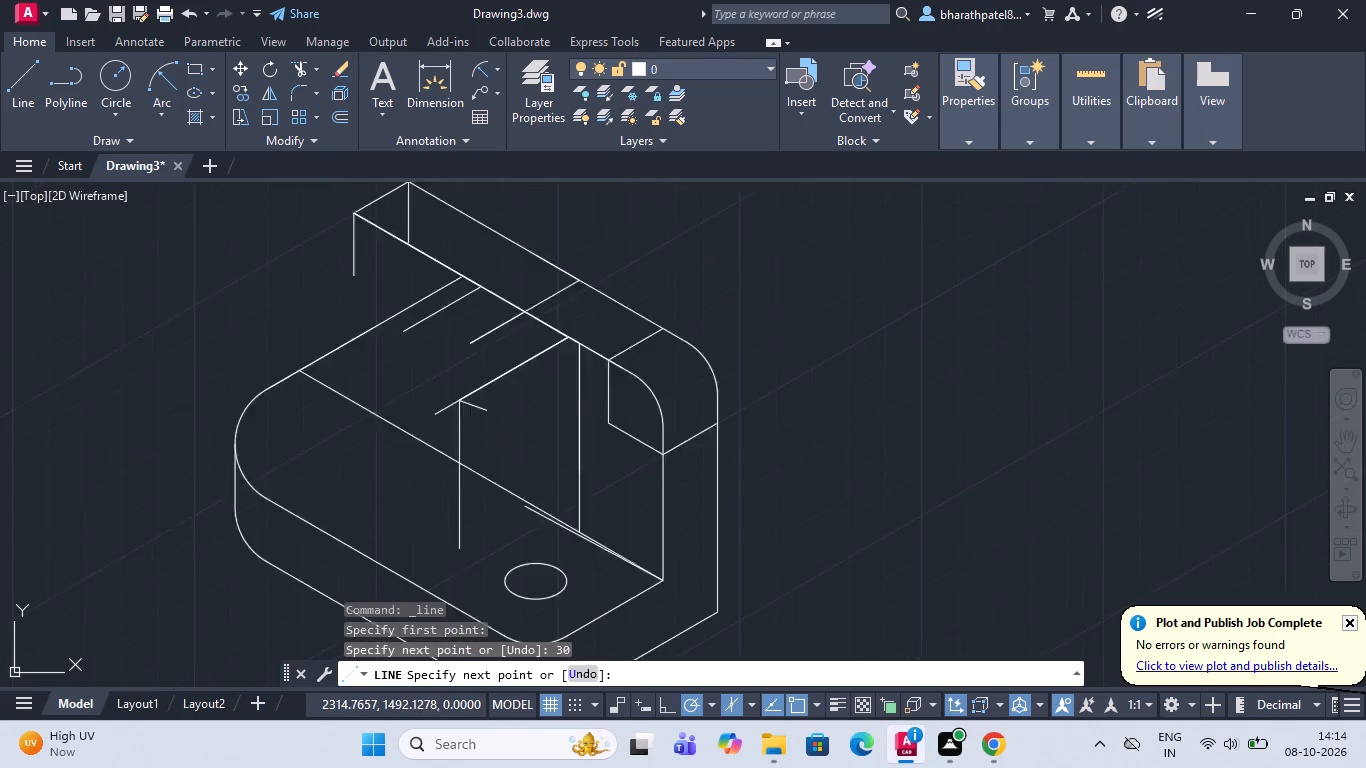
pyautogui.scroll(-1, 458, 549)
pyautogui.scroll(3, 455, 620)
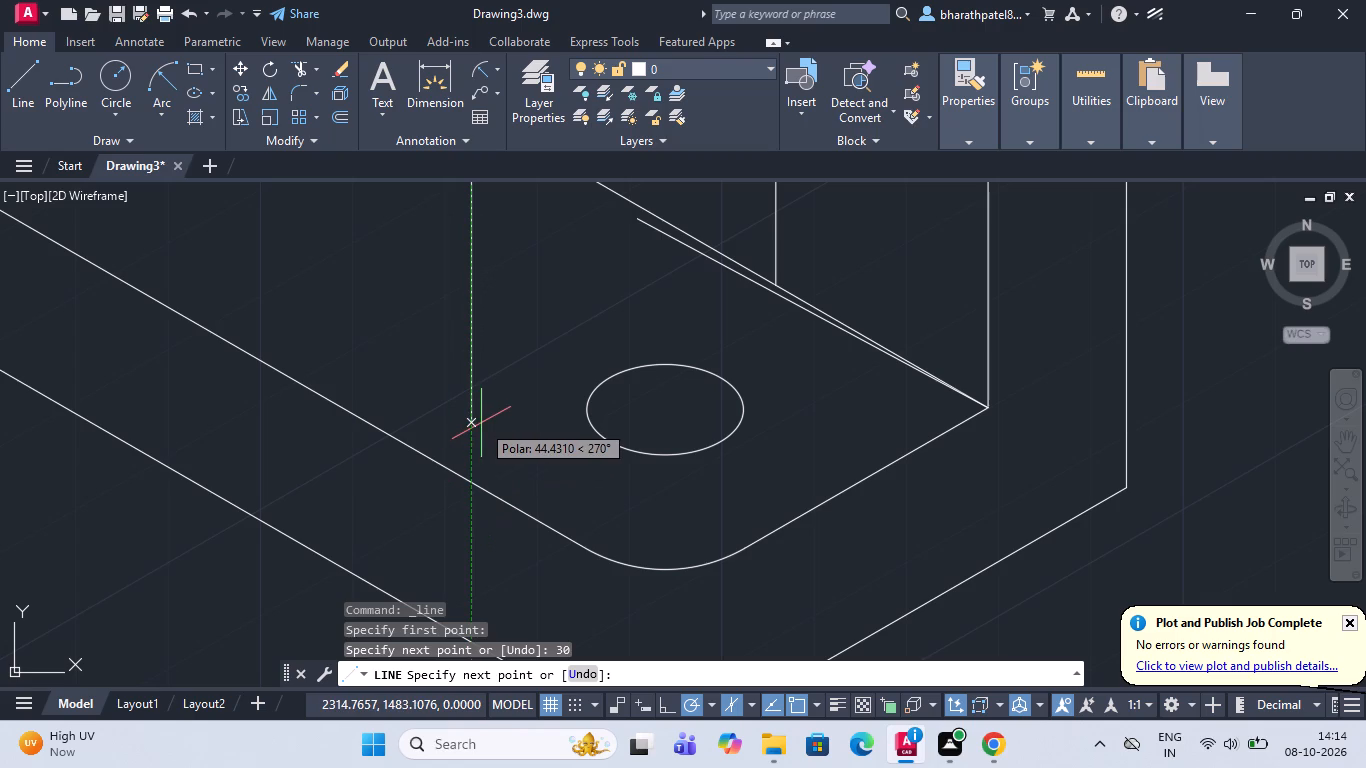
pyautogui.click(481, 423)
pyautogui.scroll(-3, 481, 423)
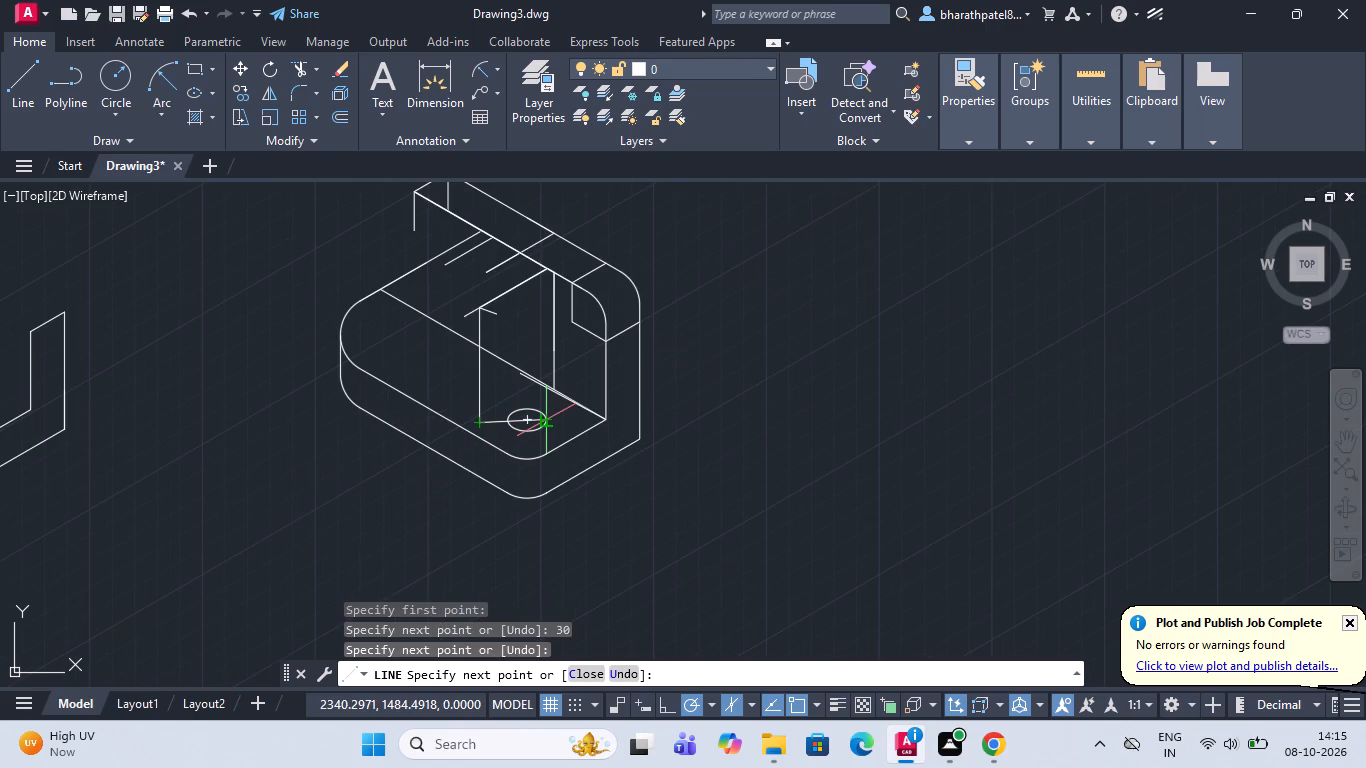
pyautogui.press('Escape')
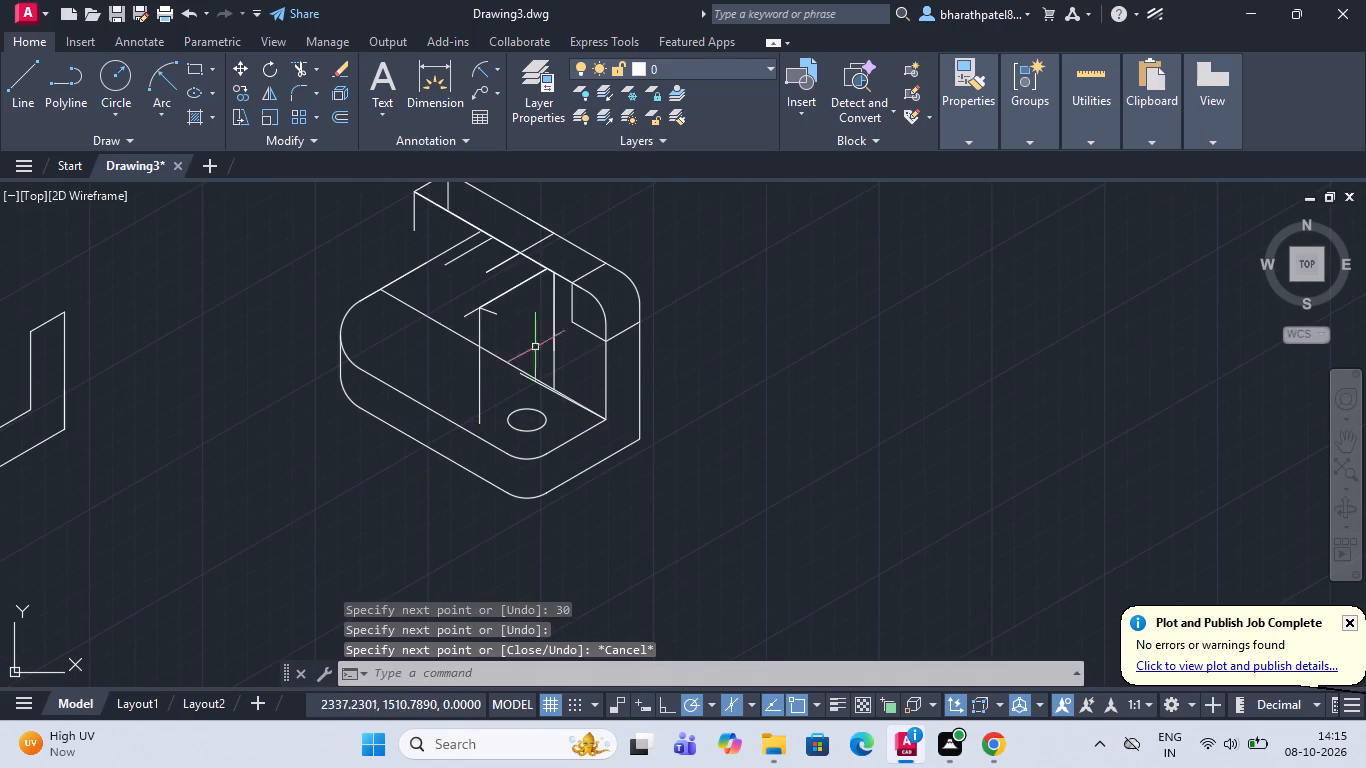
# Erase the long vertical line between the upright's front top edge and the base's back edge.
pyautogui.click(555, 346)
pyautogui.press('Delete')
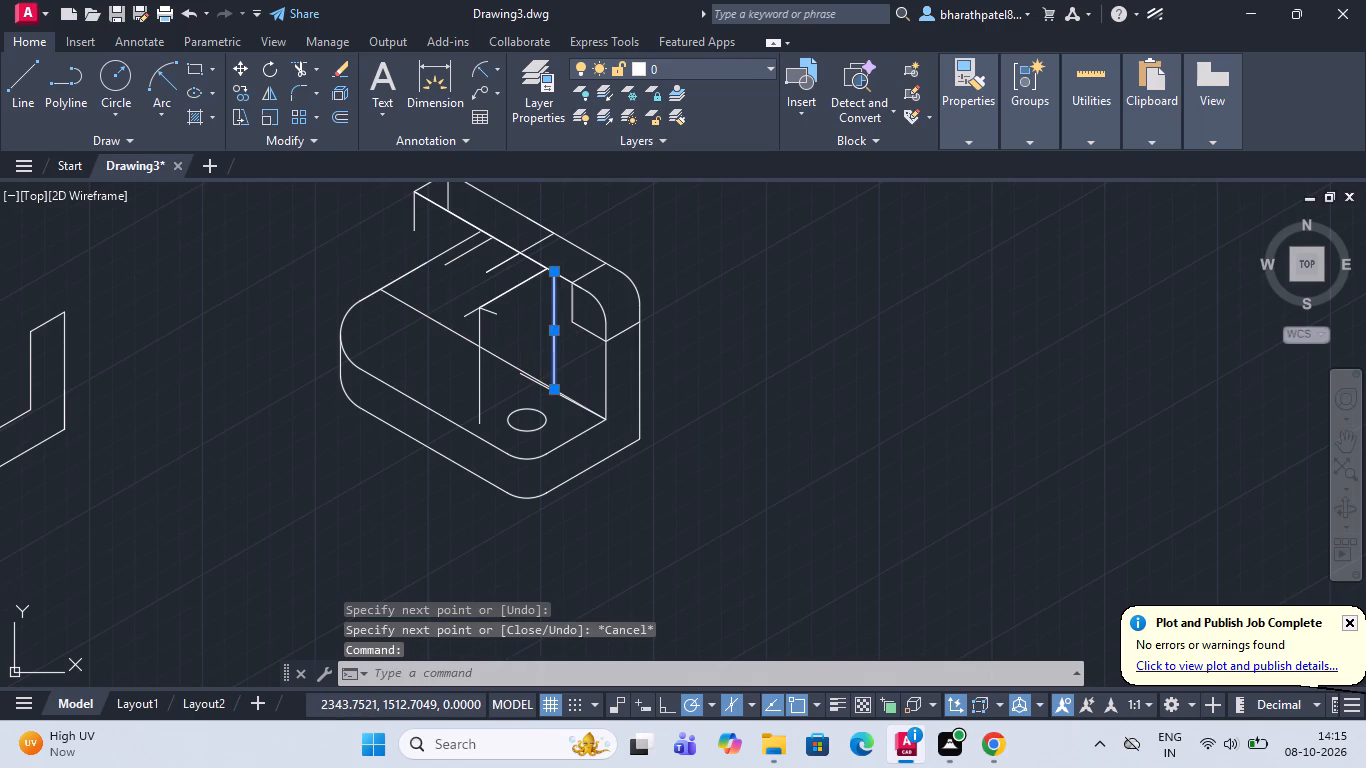
# Draw a vertical line about 48 units long at 270° from the 30-unit line's start on the upright's top edge.
pyautogui.click(21, 99)
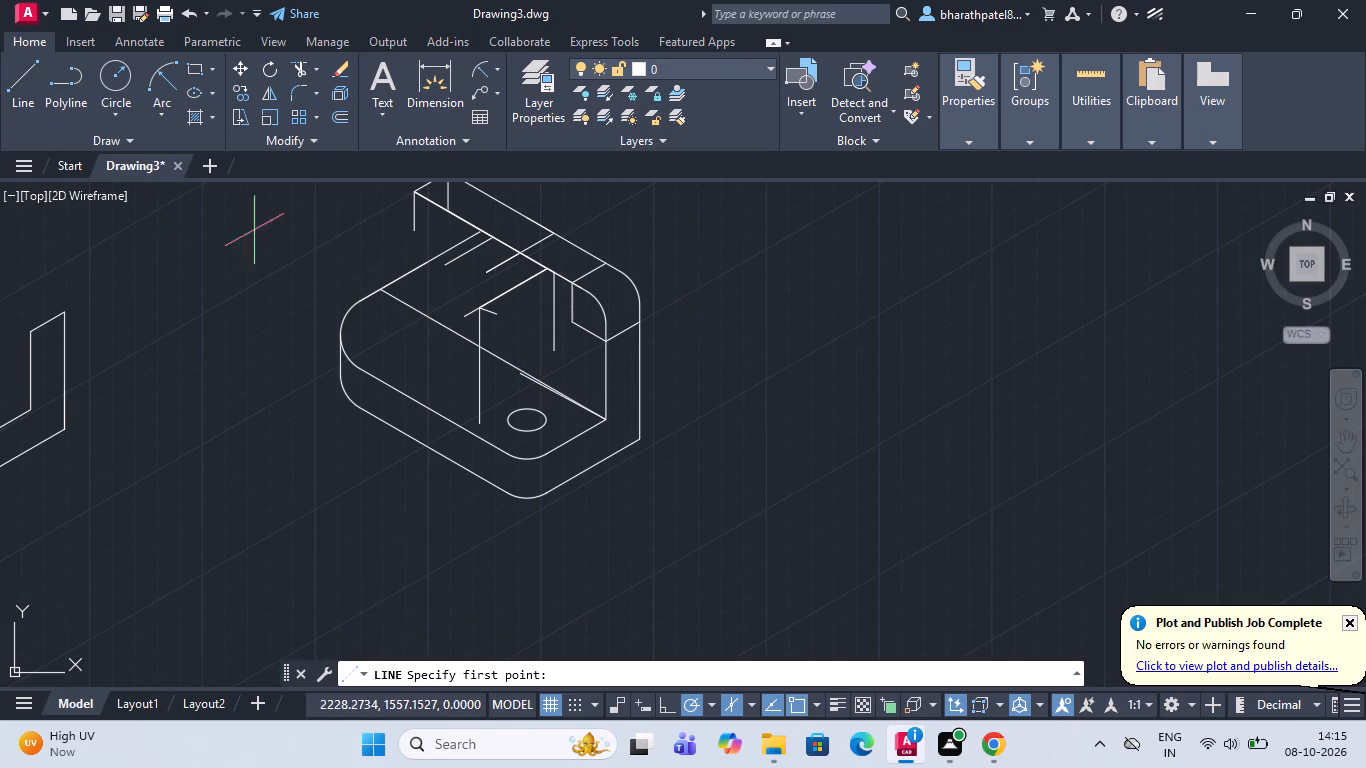
pyautogui.scroll(3, 593, 270)
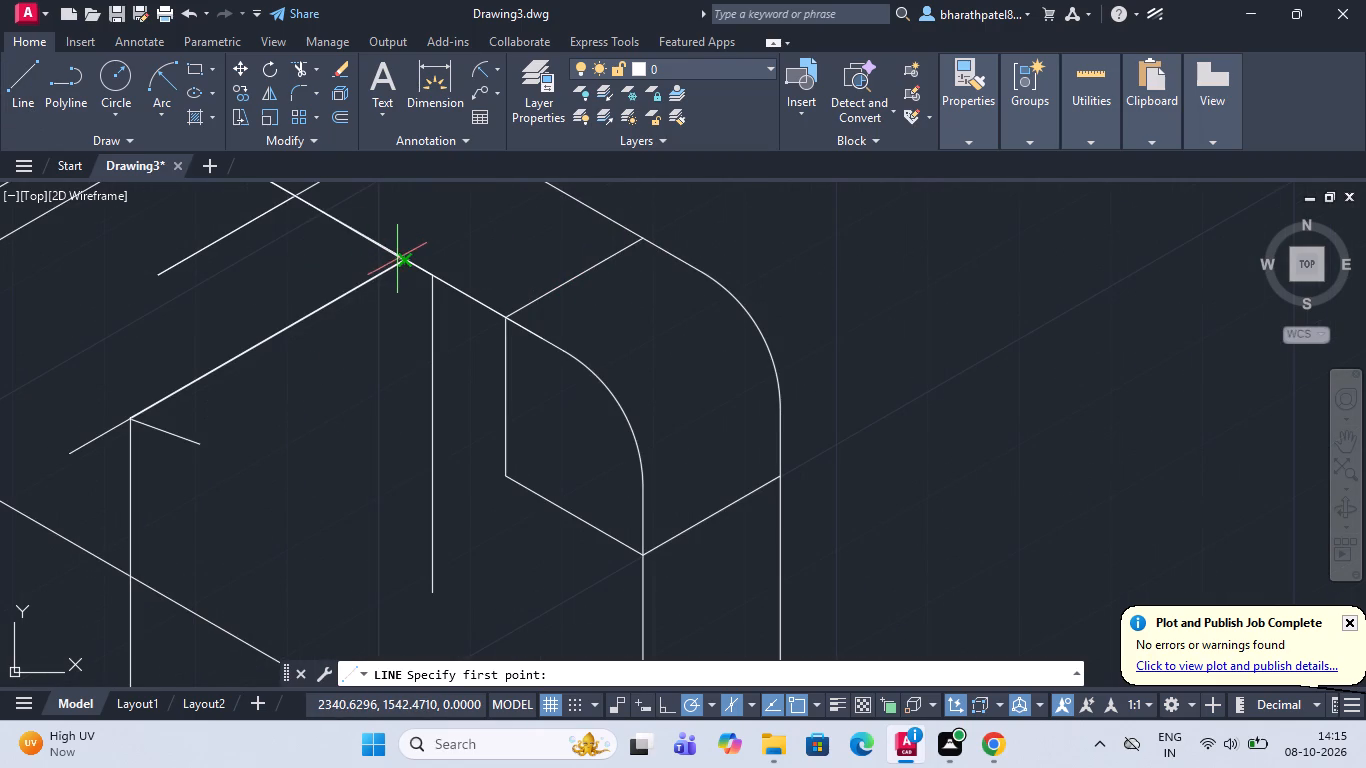
pyautogui.click(404, 259)
pyautogui.scroll(-2, 409, 383)
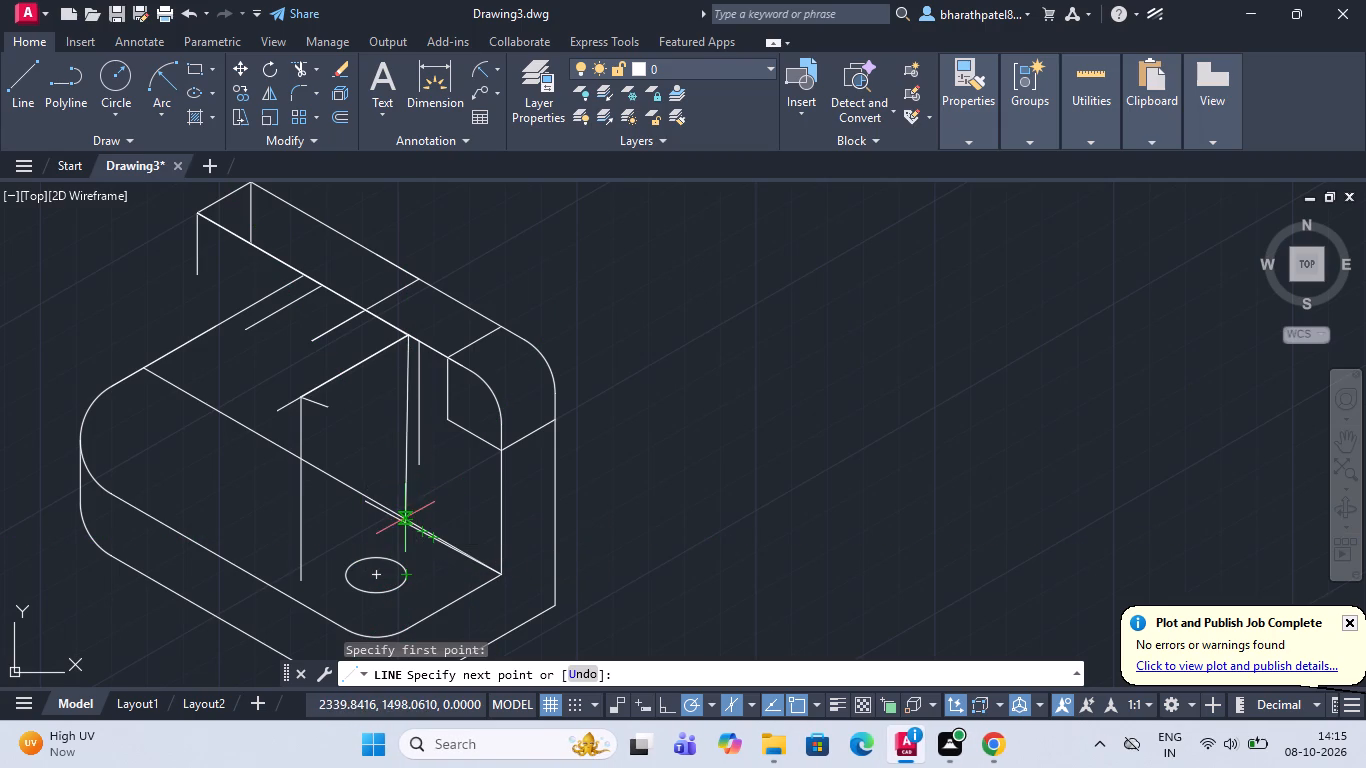
pyautogui.scroll(-1, 409, 526)
pyautogui.scroll(3, 409, 526)
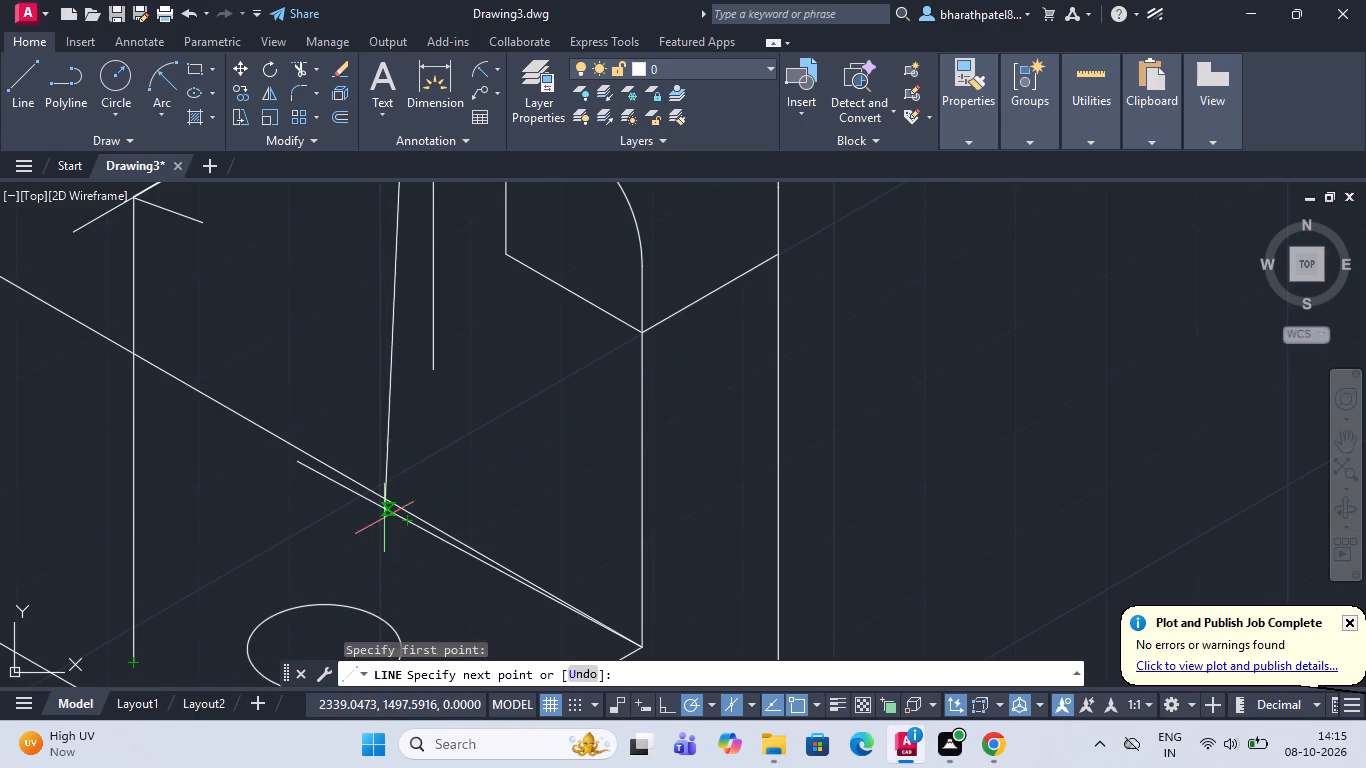
pyautogui.scroll(-3, 390, 510)
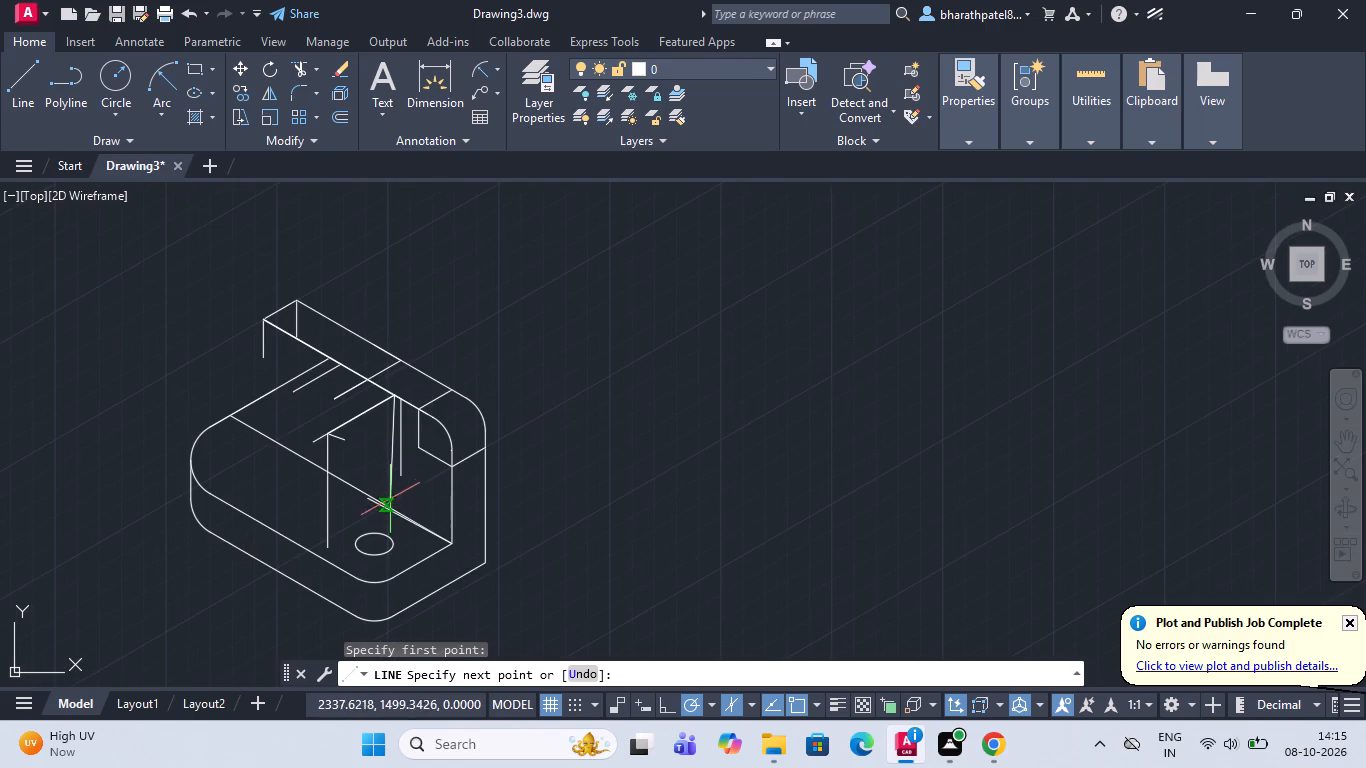
pyautogui.scroll(3, 385, 497)
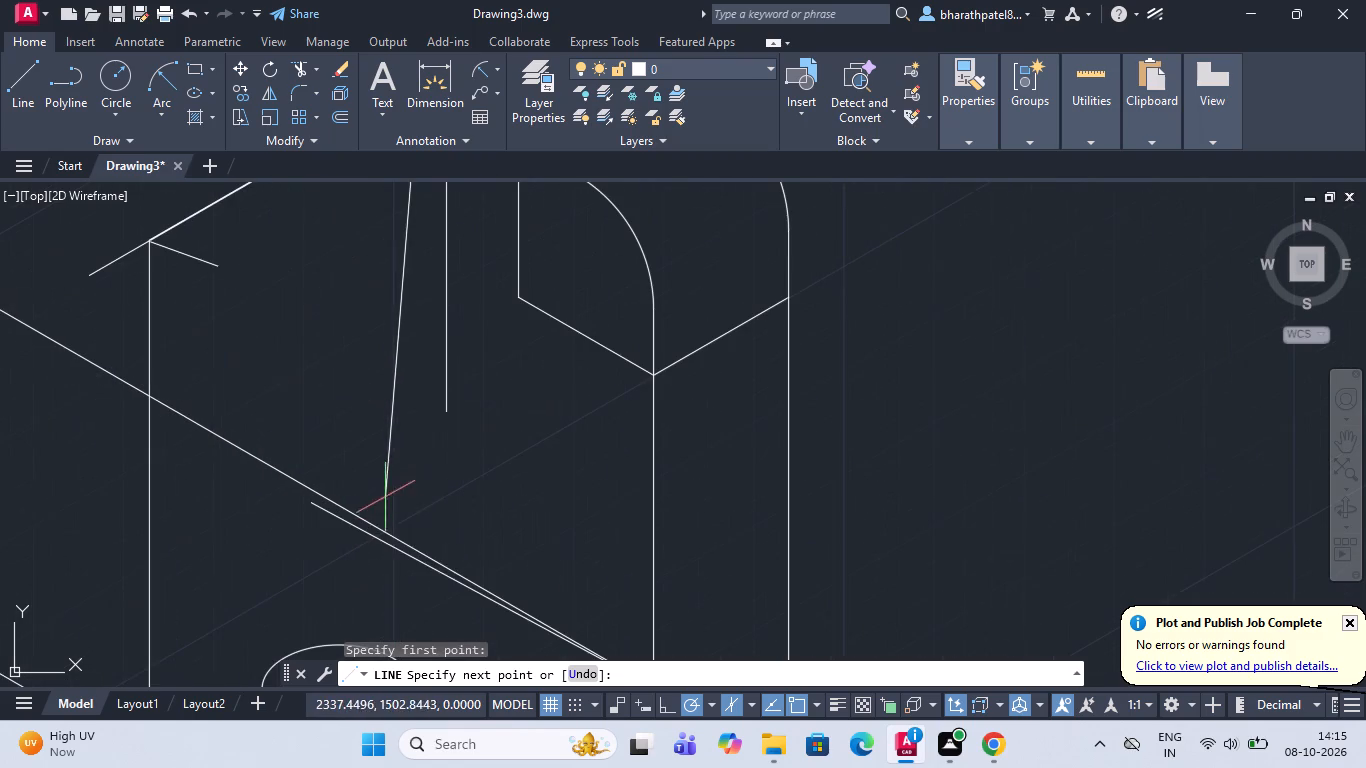
pyautogui.click(414, 588)
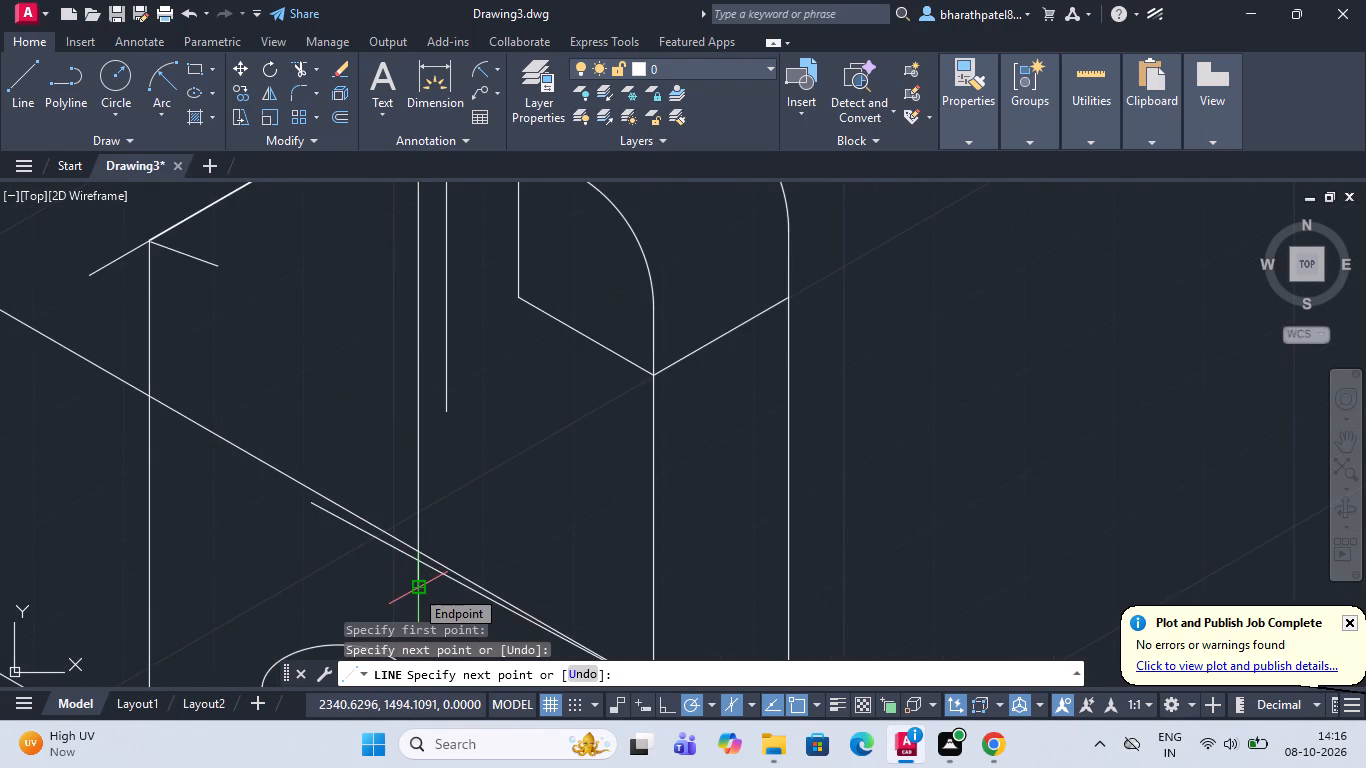
pyautogui.press('Escape')
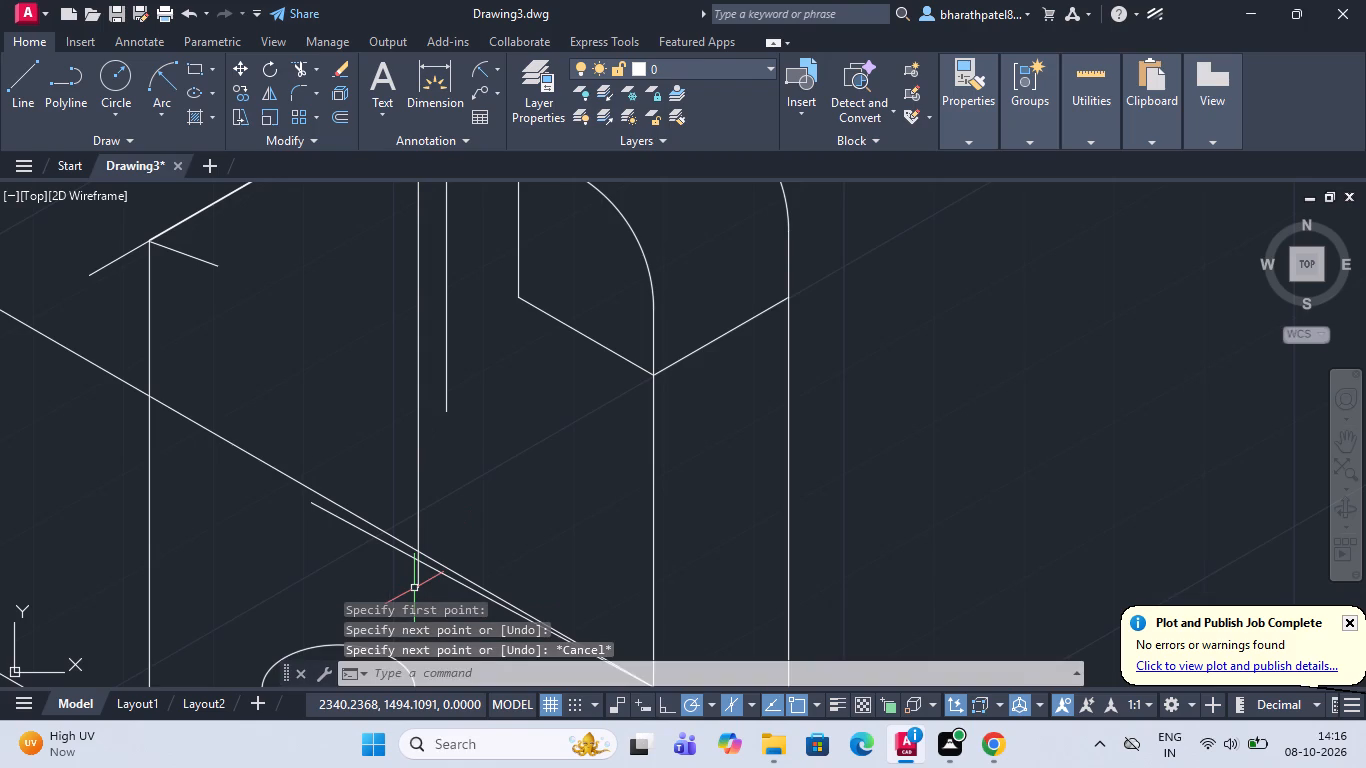
# Draw a line from where the new vertical crosses the upright's bottom front edge to the outer vertical's lower end.
pyautogui.click(5, 102)
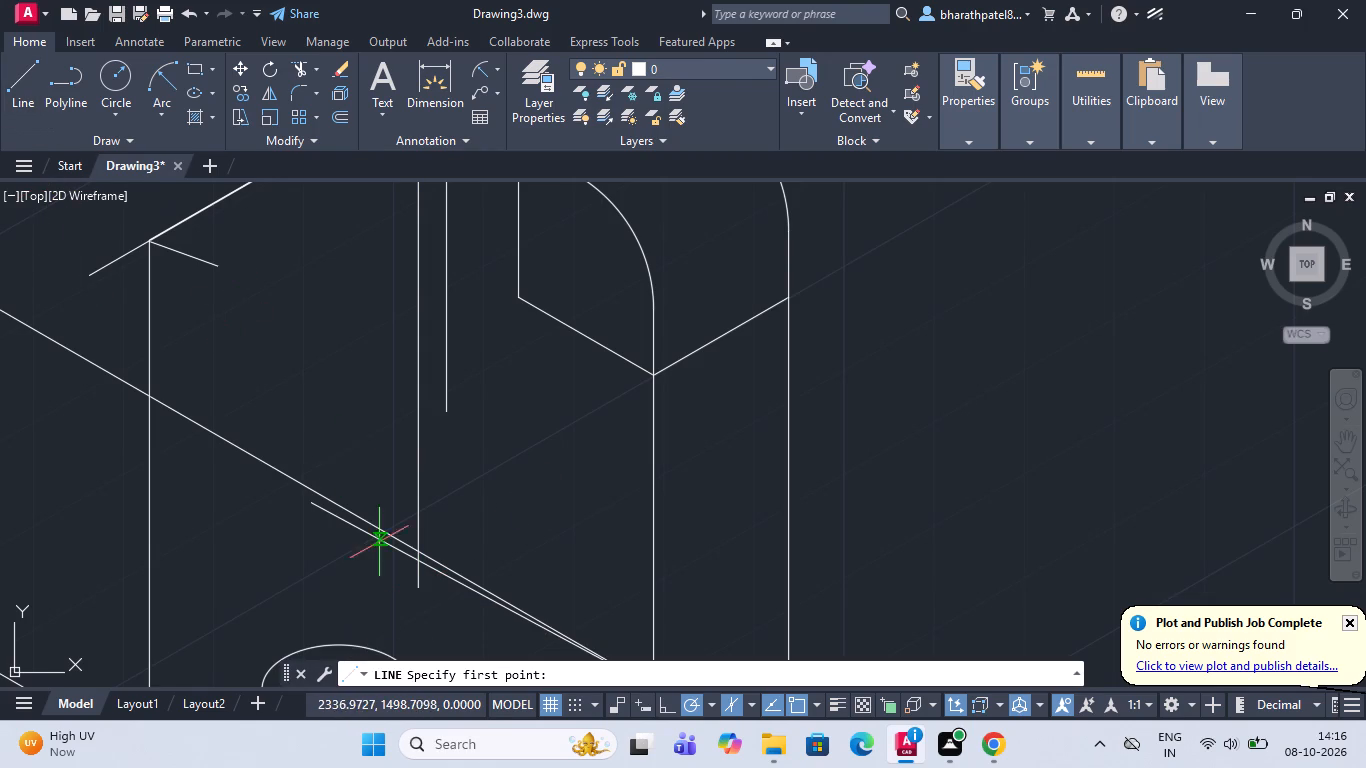
pyautogui.scroll(-2, 379, 542)
pyautogui.scroll(2, 386, 573)
pyautogui.click(405, 506)
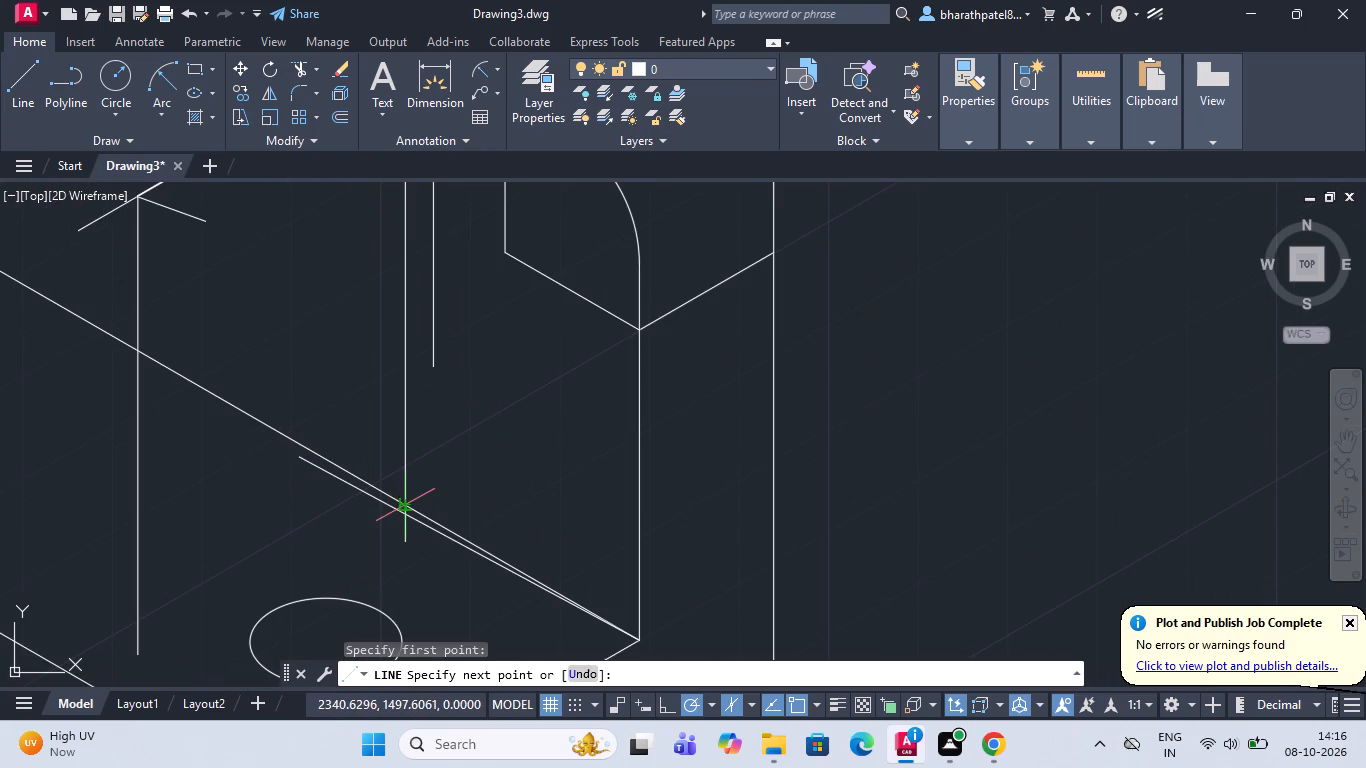
pyautogui.click(138, 653)
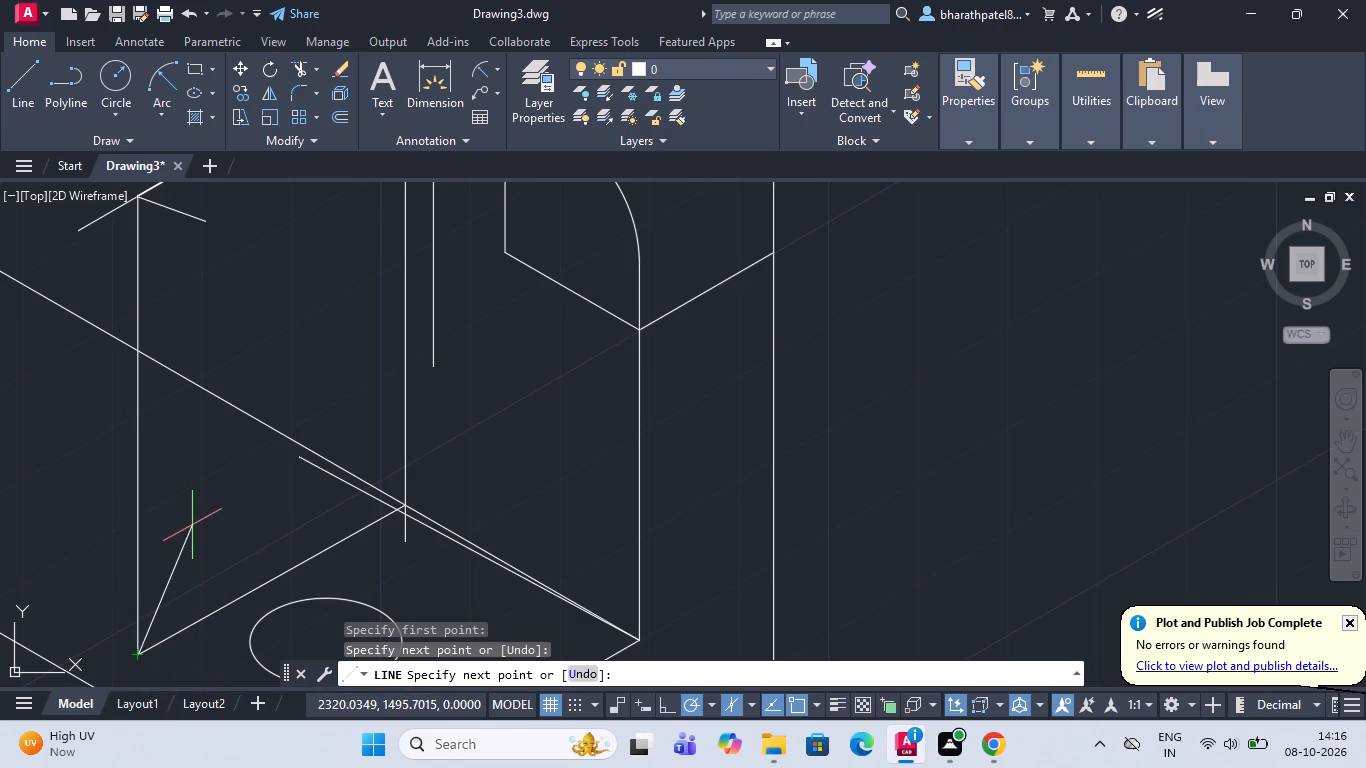
pyautogui.press('Escape')
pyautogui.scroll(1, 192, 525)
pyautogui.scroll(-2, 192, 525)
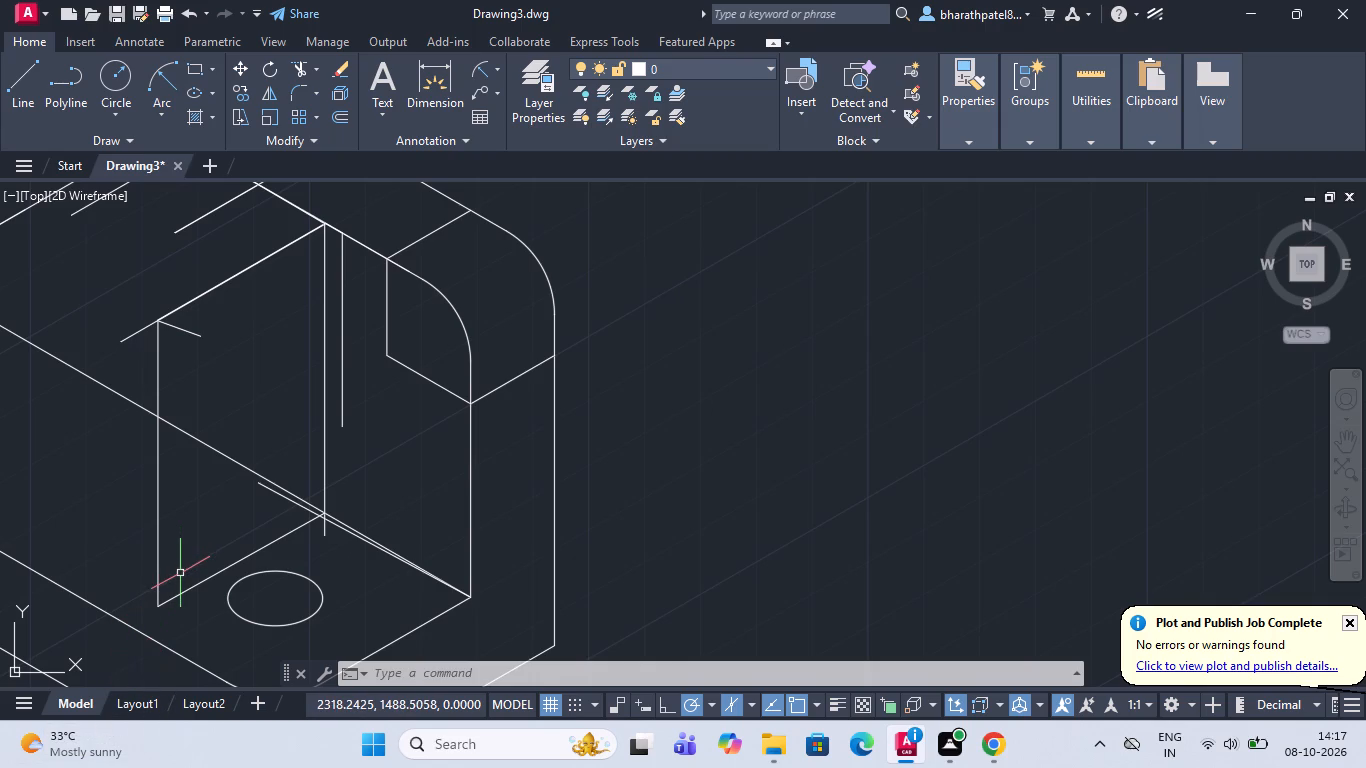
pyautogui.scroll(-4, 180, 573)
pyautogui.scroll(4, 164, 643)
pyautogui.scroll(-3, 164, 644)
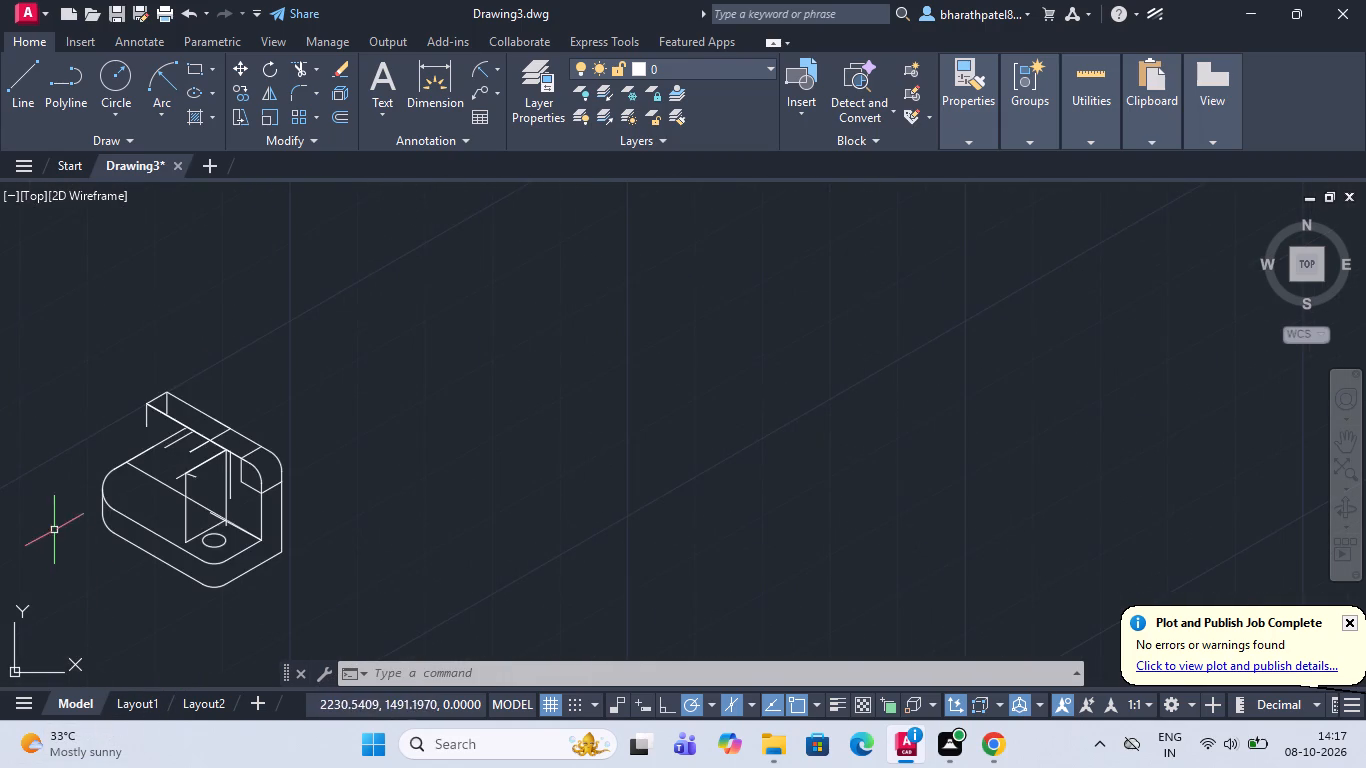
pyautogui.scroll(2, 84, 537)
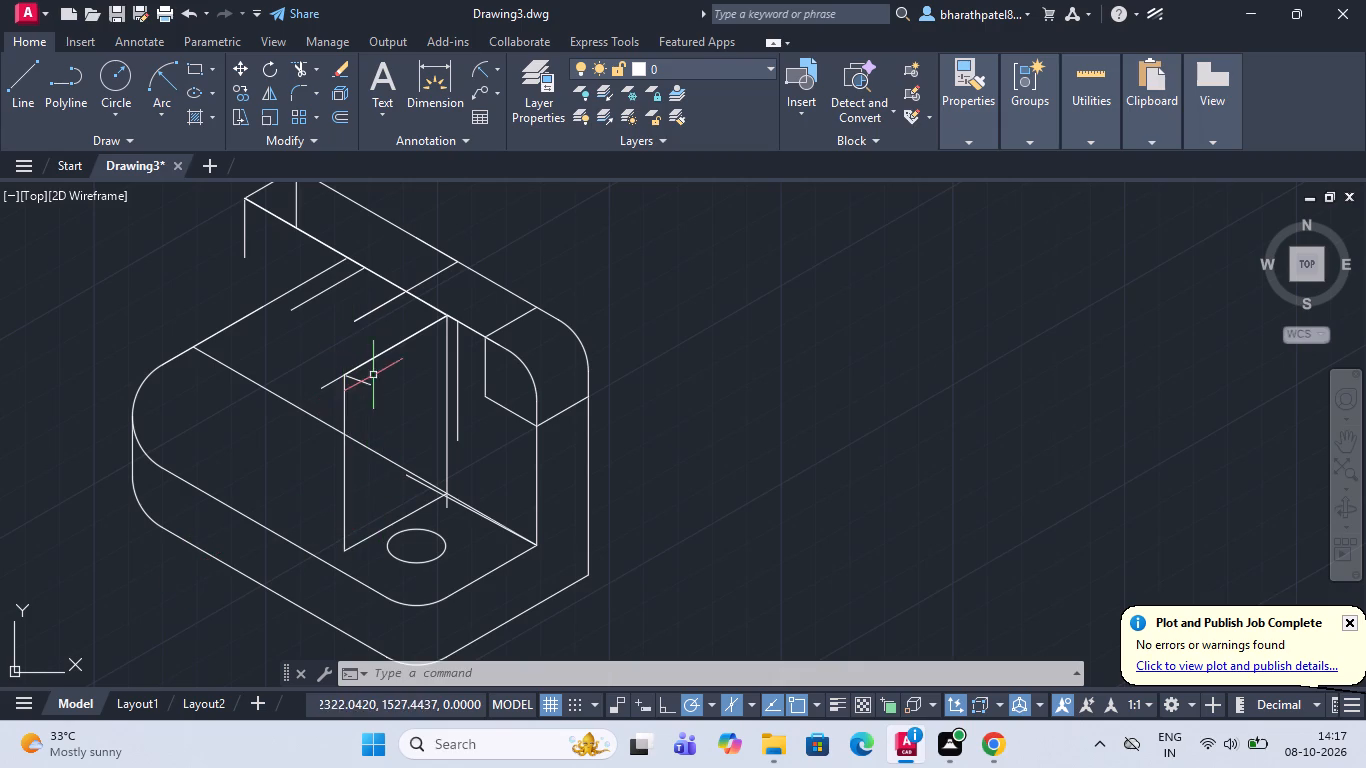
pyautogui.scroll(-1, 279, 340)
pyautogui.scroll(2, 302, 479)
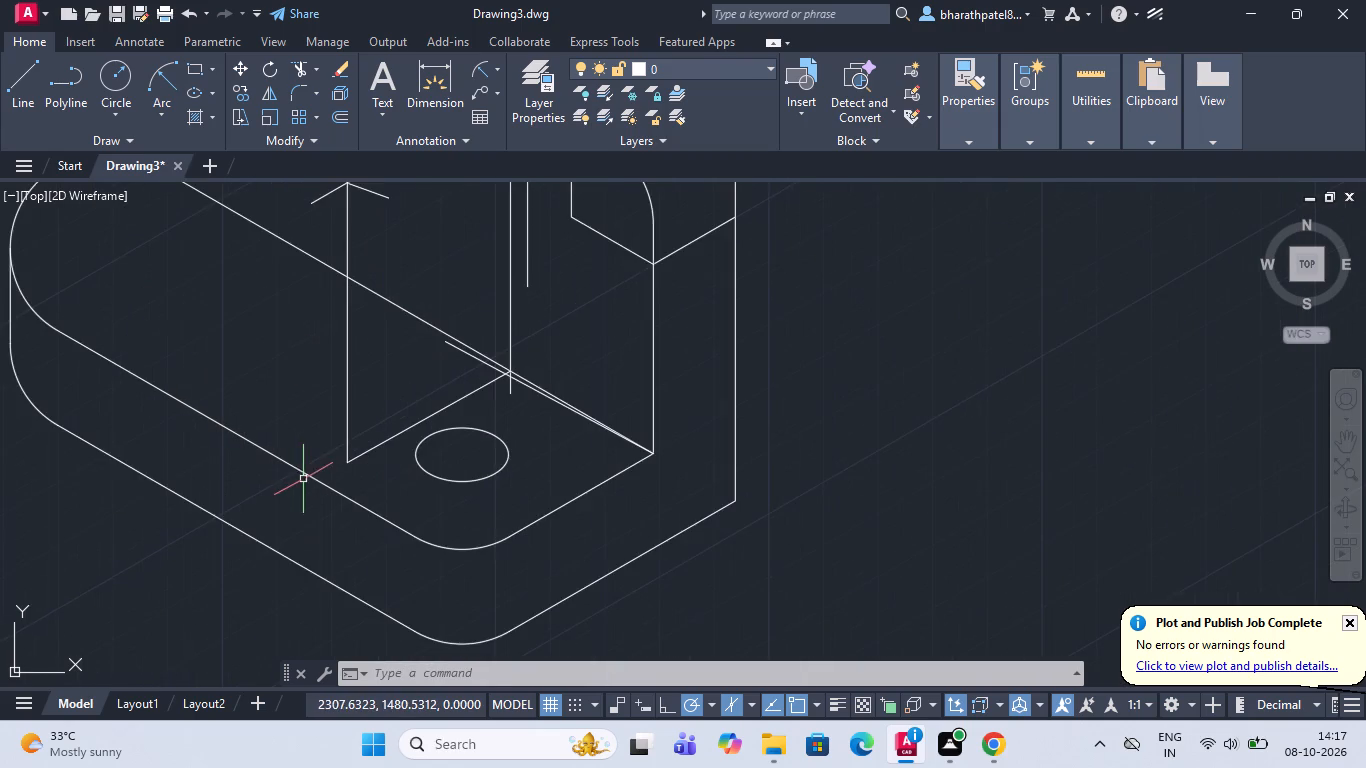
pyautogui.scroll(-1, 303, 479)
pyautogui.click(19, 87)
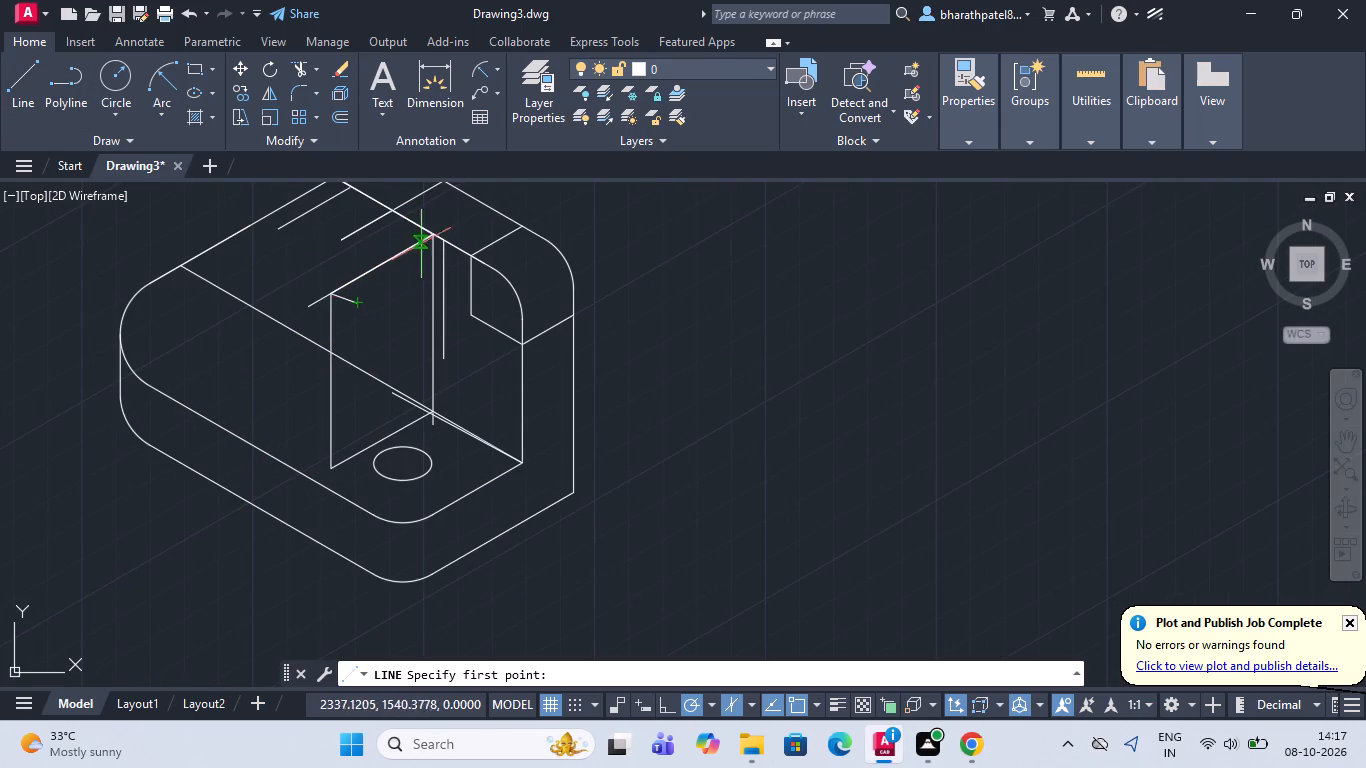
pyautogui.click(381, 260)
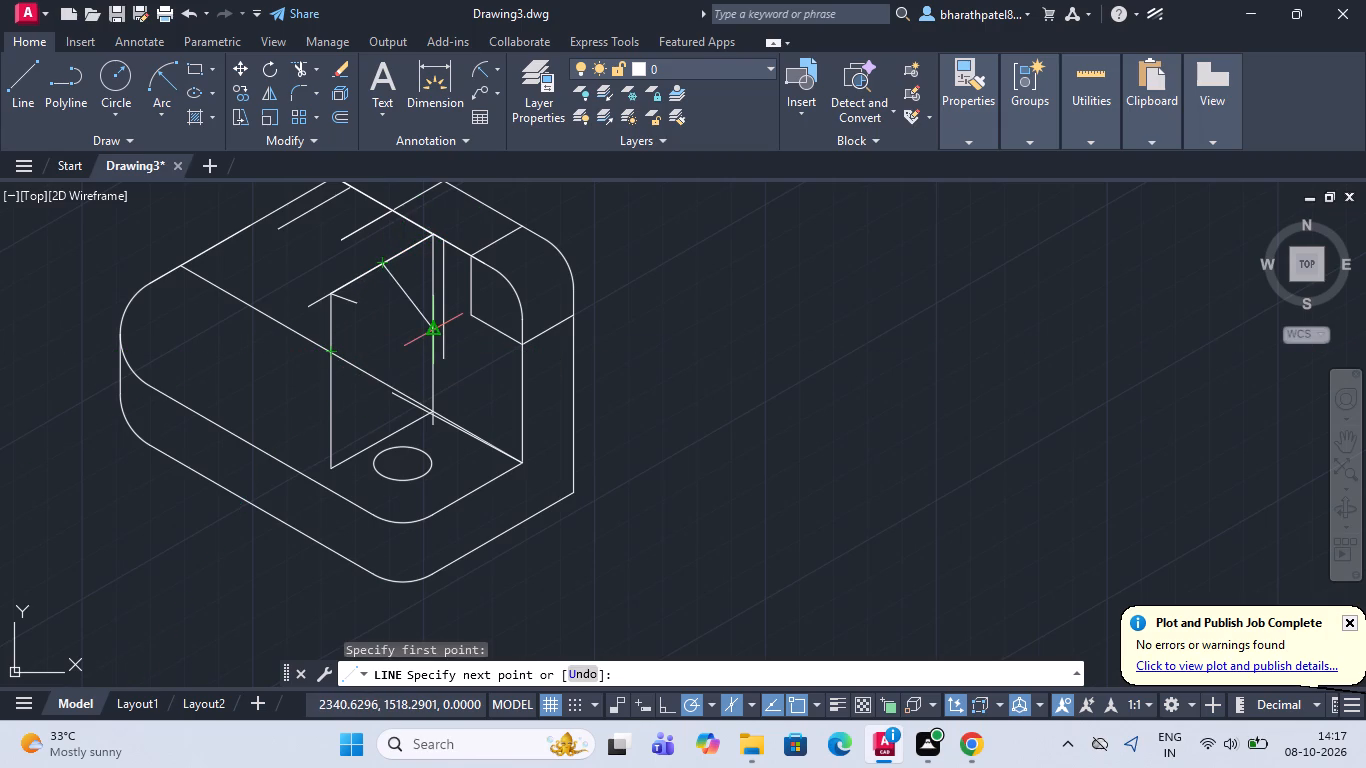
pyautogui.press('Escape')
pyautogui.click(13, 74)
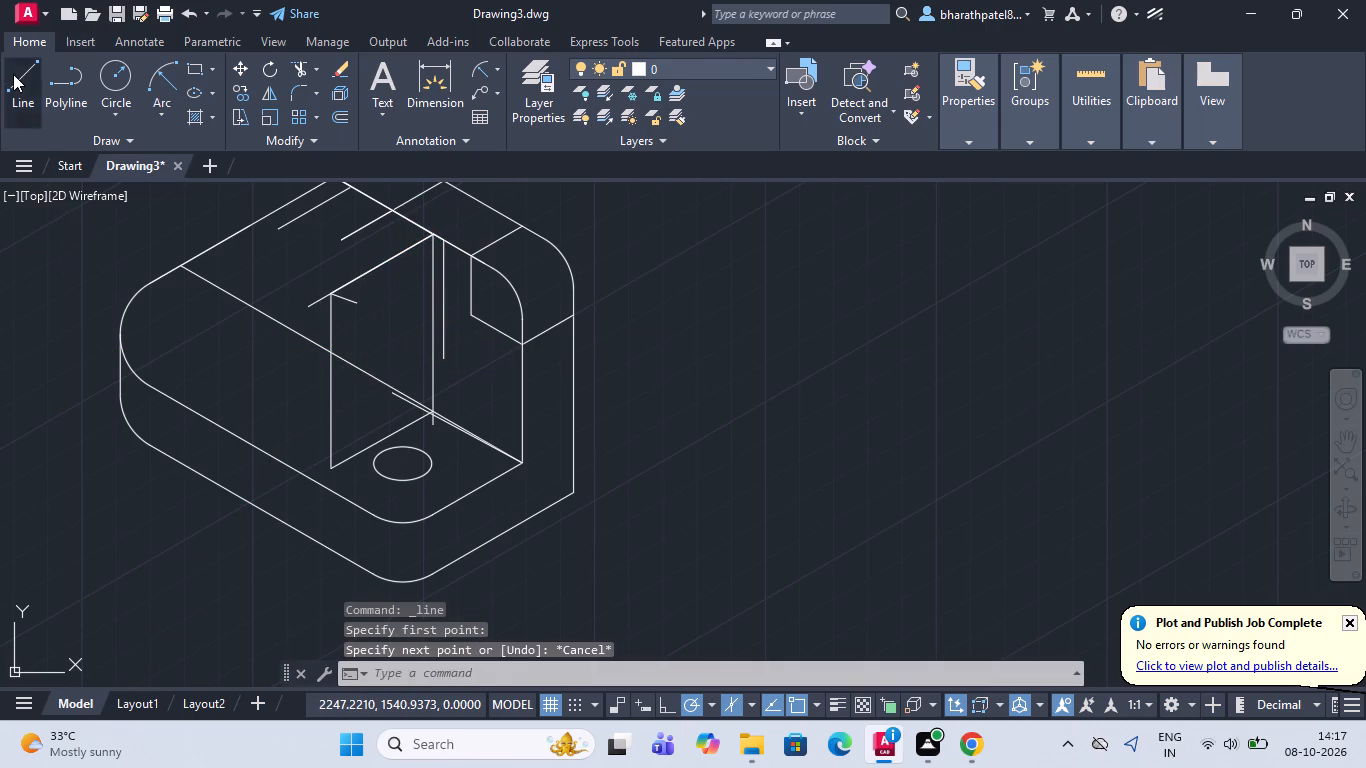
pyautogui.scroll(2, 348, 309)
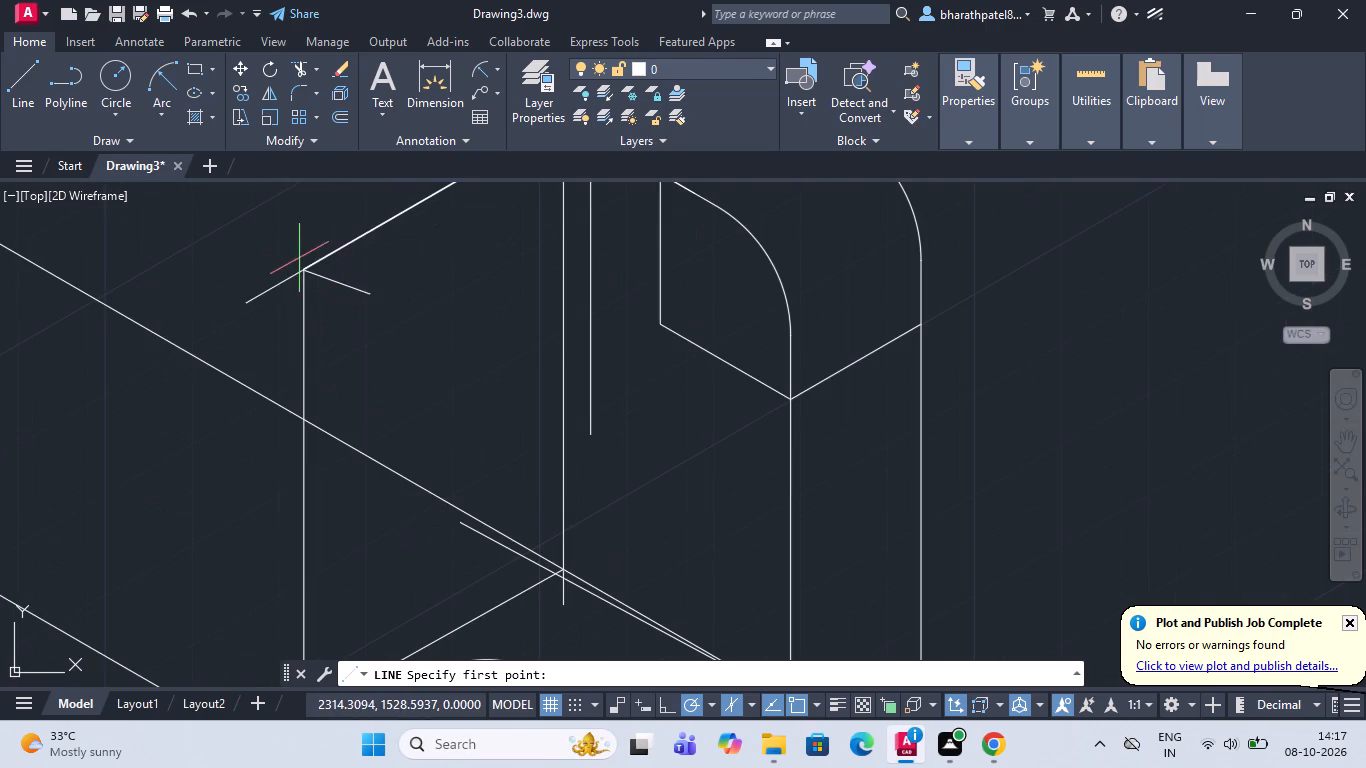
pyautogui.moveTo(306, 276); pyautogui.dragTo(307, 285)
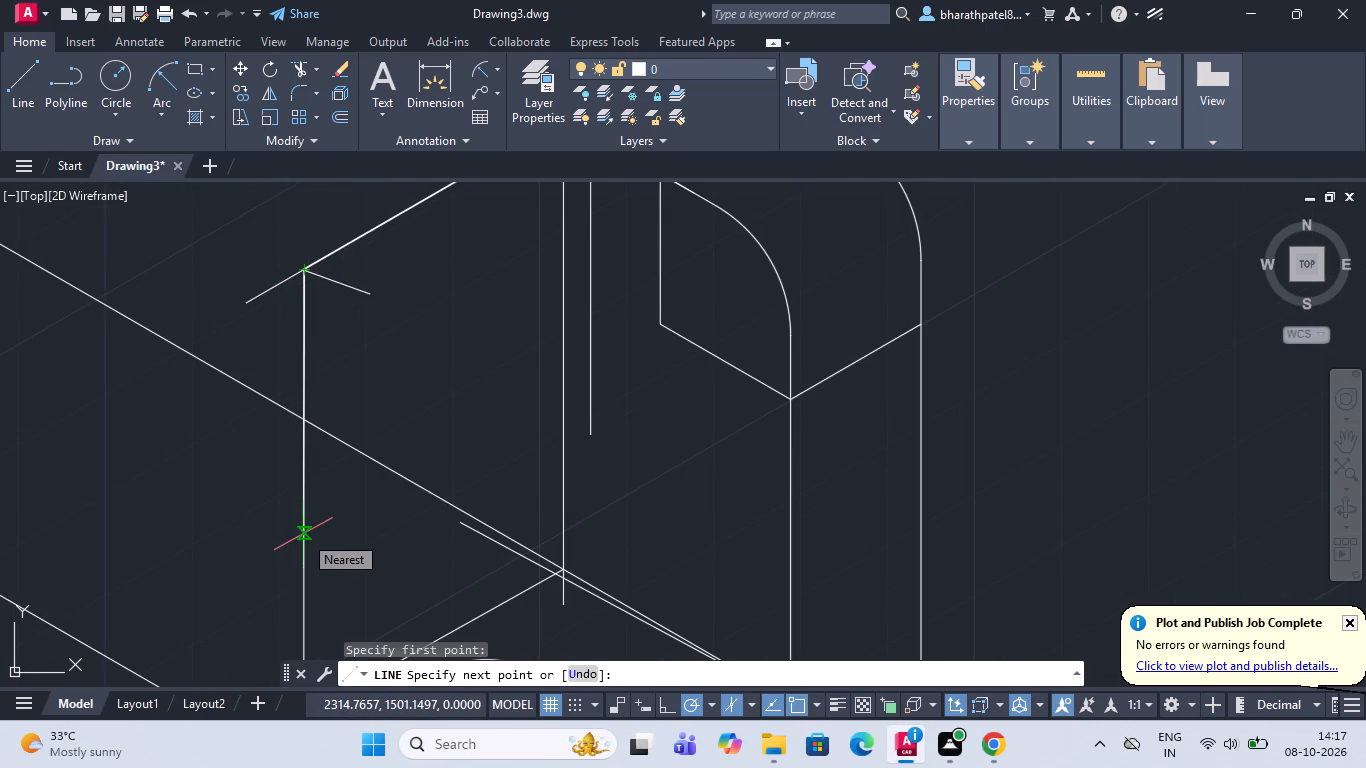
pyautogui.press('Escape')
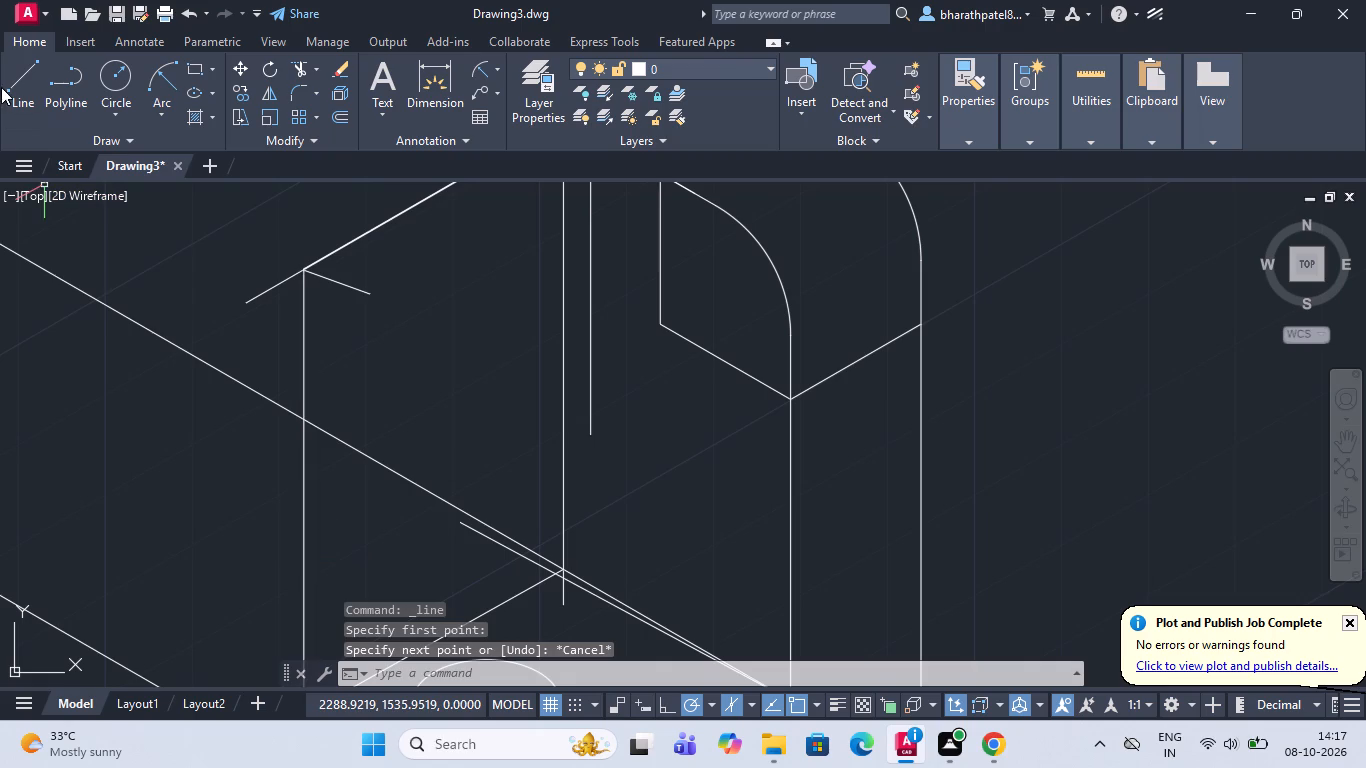
# Draw a 30-unit vertical line upward from the outer vertical's lower end, continuing with a sloped line to about midway along the upper 30-unit line.
pyautogui.click(1, 87)
pyautogui.click(12, 88)
pyautogui.scroll(-2, 152, 214)
pyautogui.scroll(1, 225, 422)
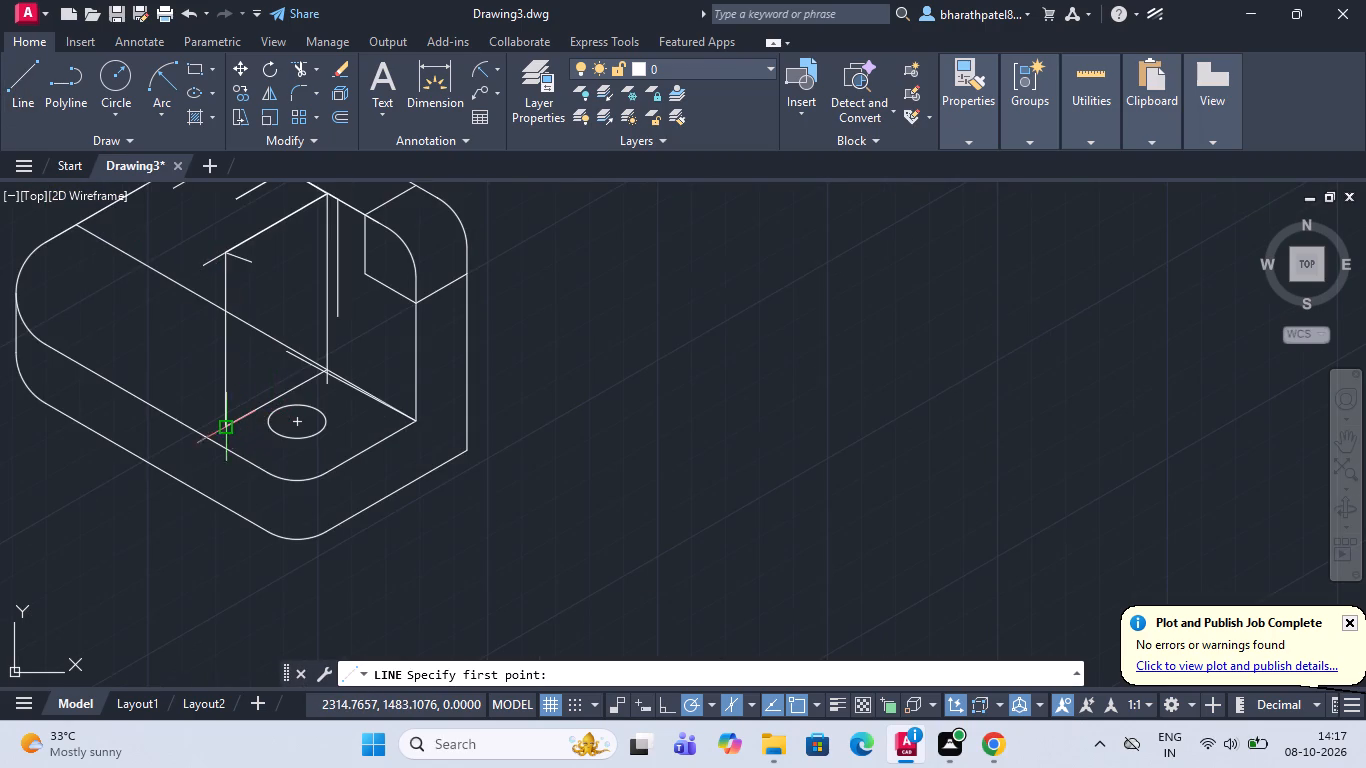
pyautogui.click(229, 425)
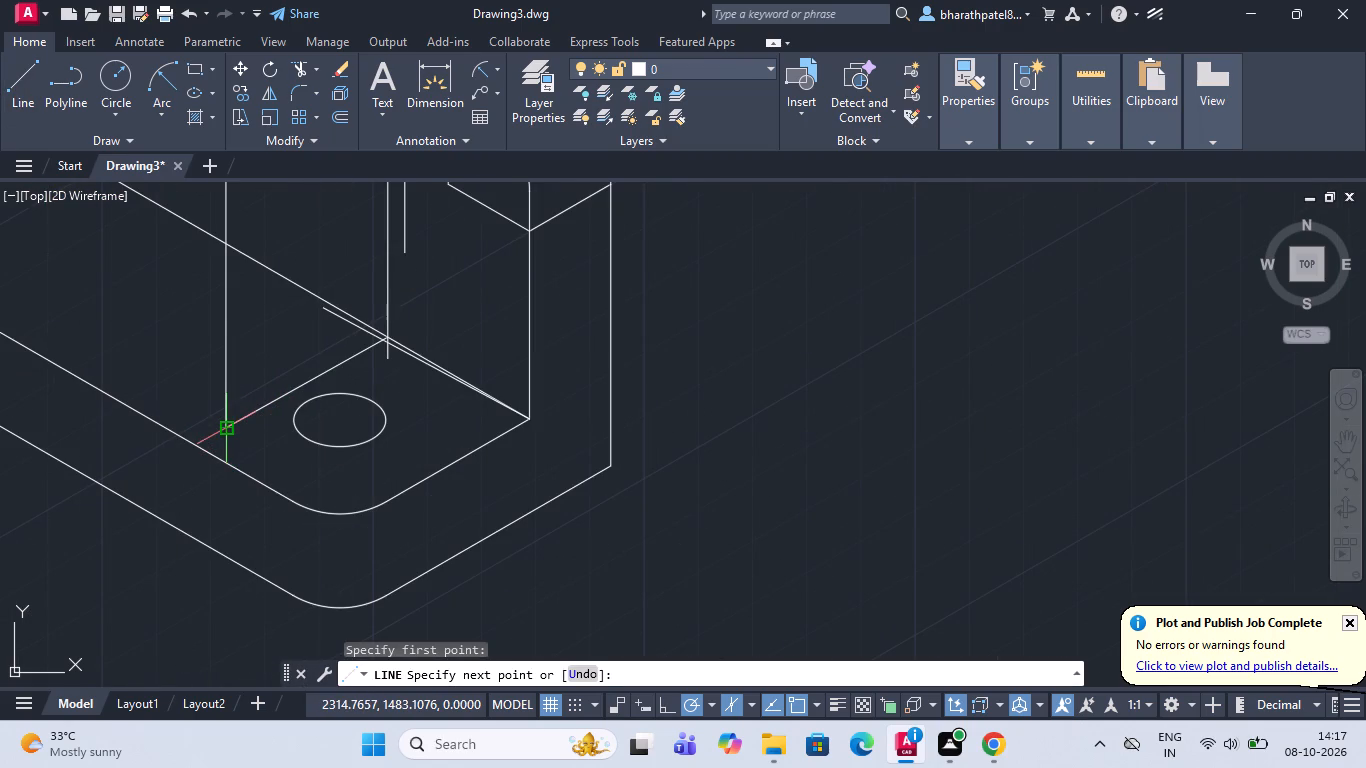
pyautogui.scroll(-3, 229, 425)
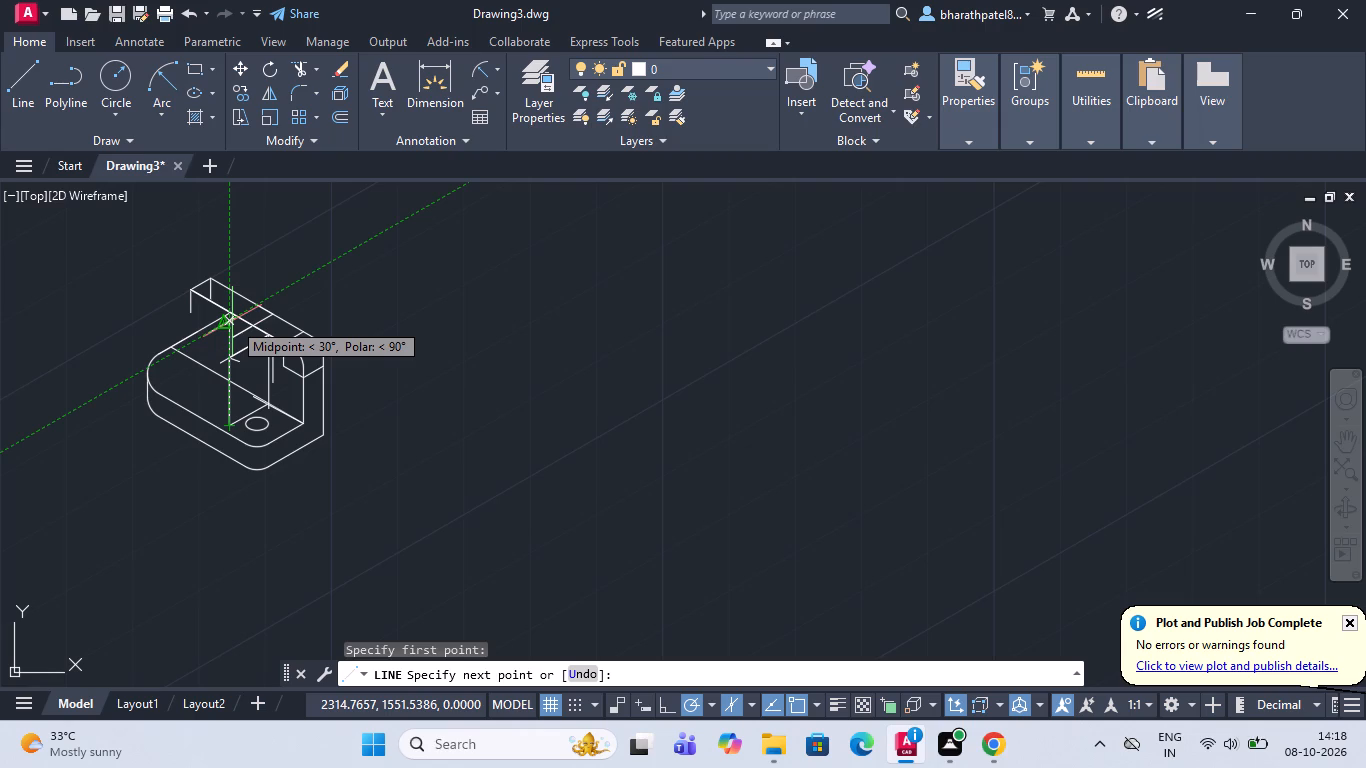
pyautogui.write('30')
pyautogui.press('Return')
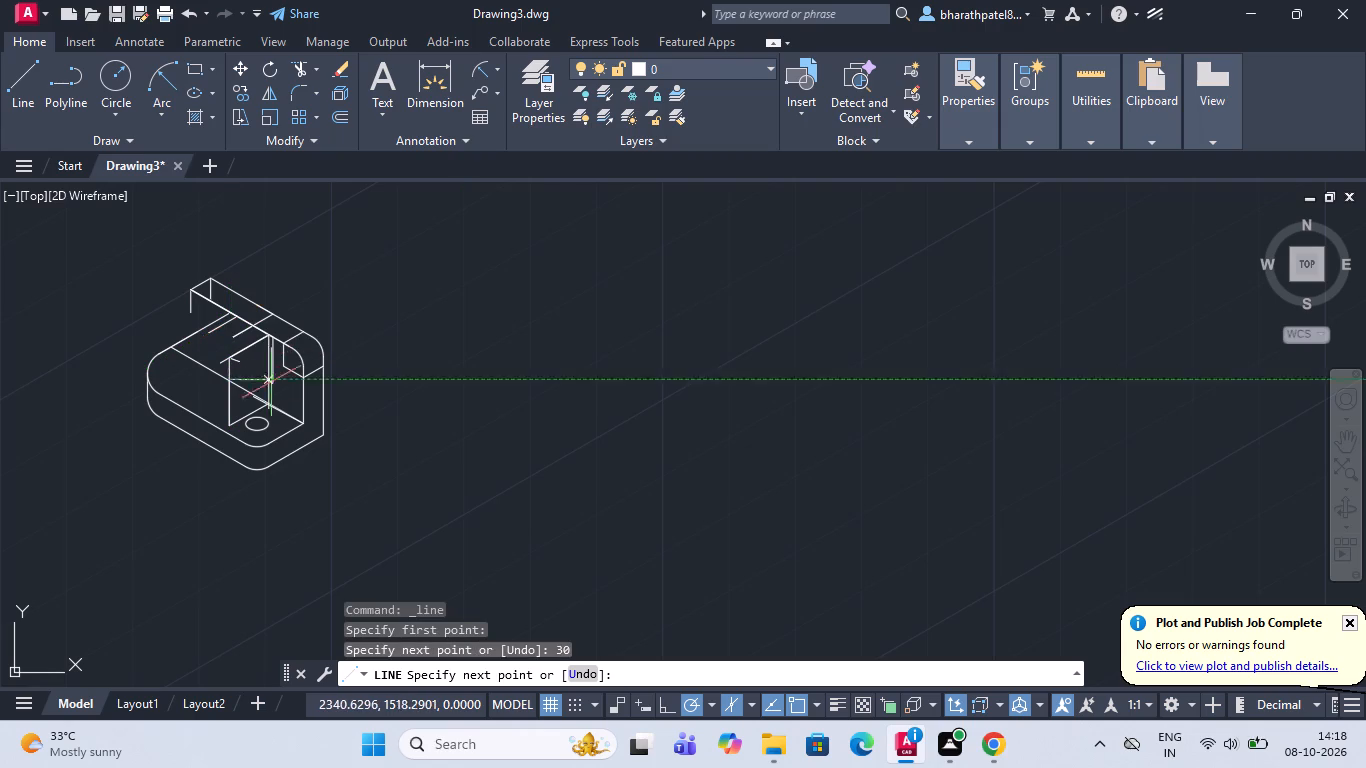
pyautogui.scroll(2, 257, 362)
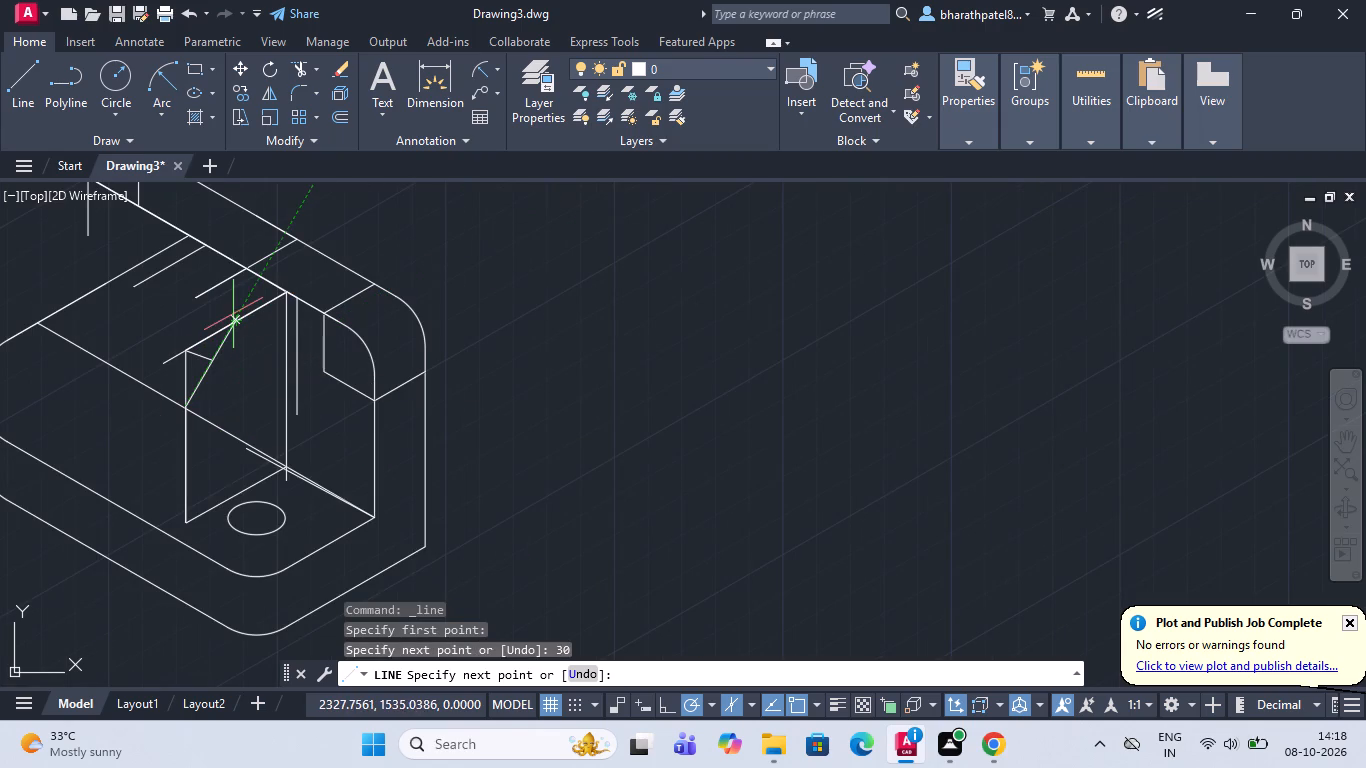
pyautogui.click(240, 323)
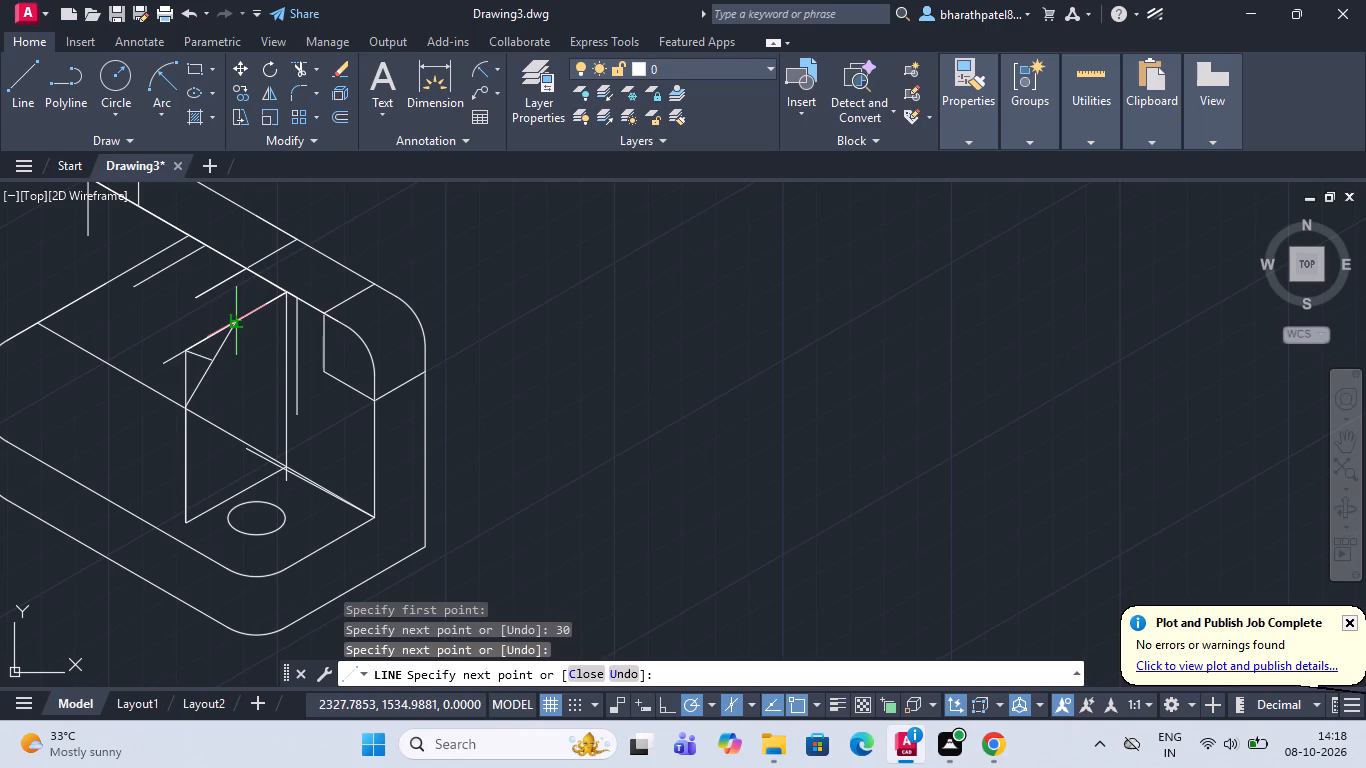
pyautogui.press('Escape')
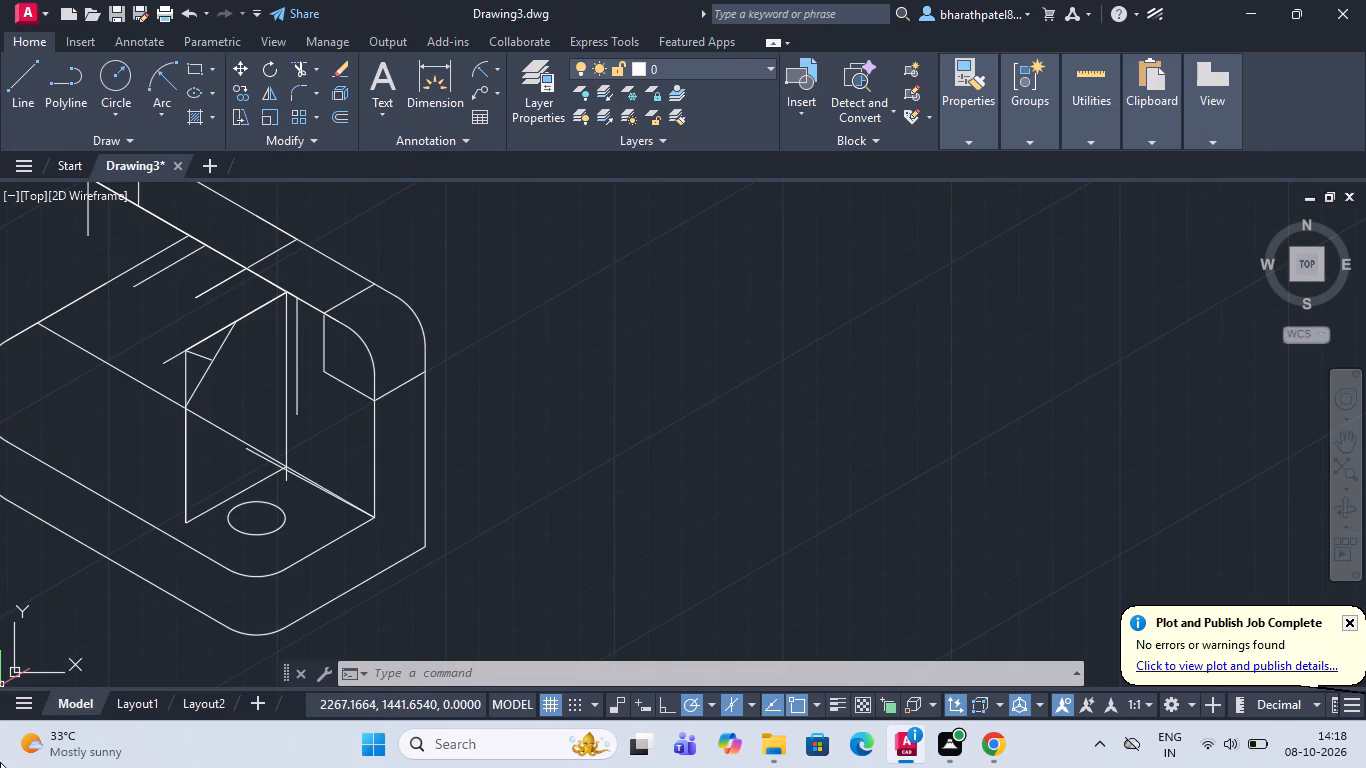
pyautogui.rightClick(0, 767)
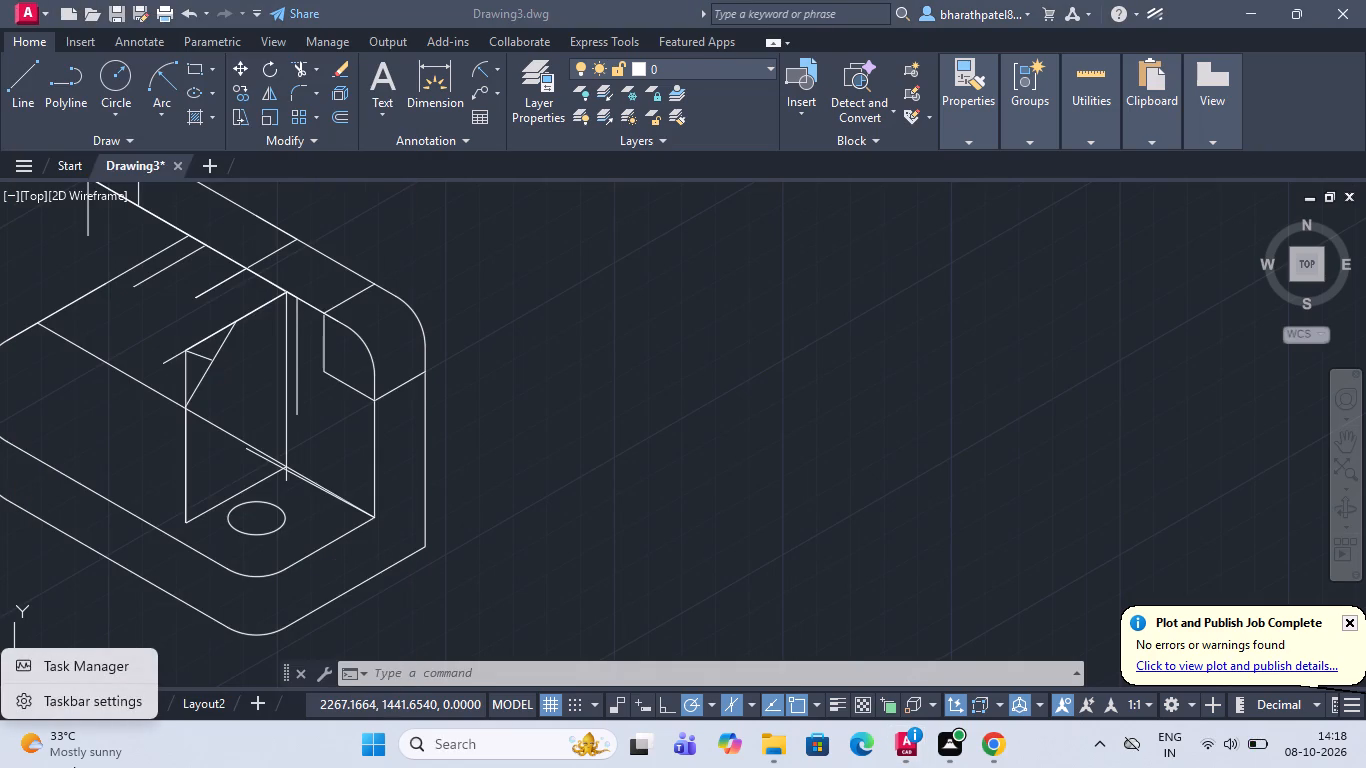
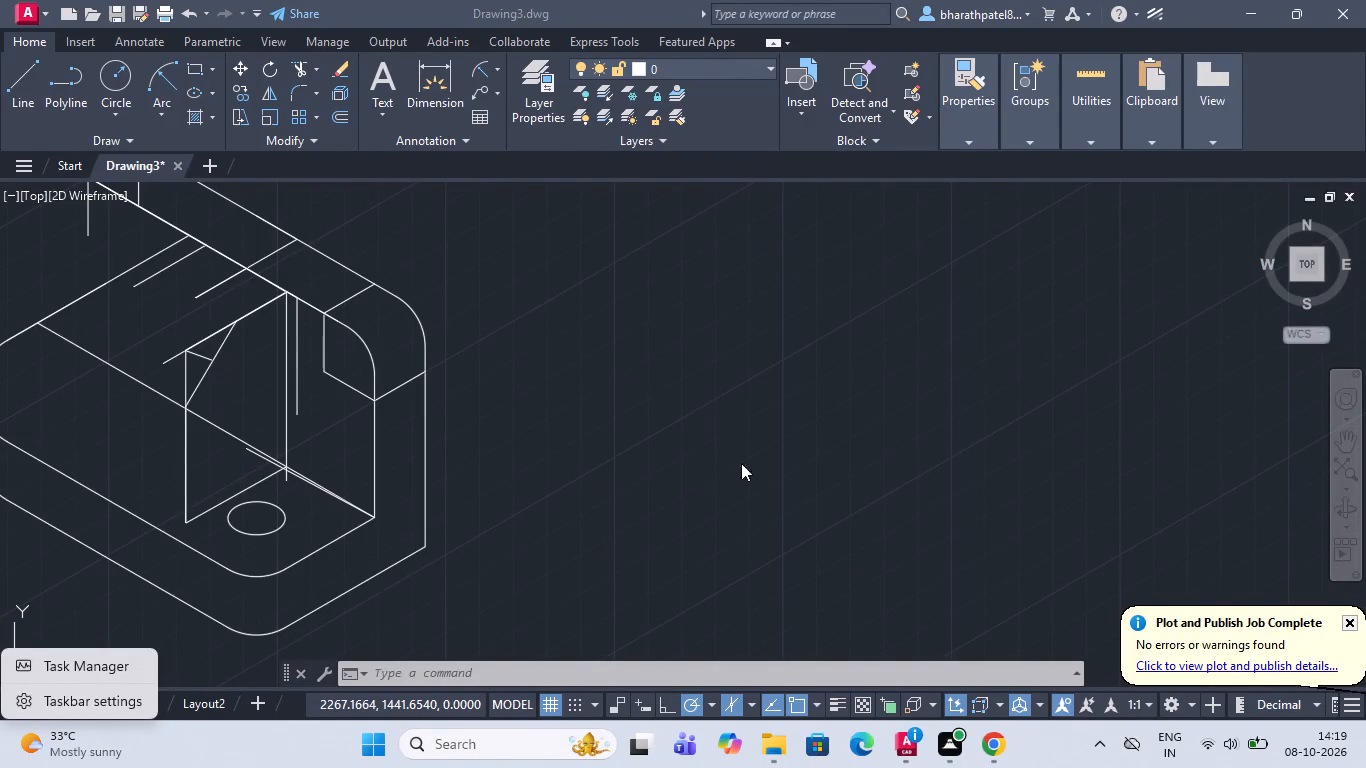
# Erase the stray slanted line running just below the upright's bottom front edge to its lower corner.
pyautogui.scroll(-3, 628, 299)
pyautogui.scroll(2, 579, 297)
pyautogui.scroll(-3, 579, 297)
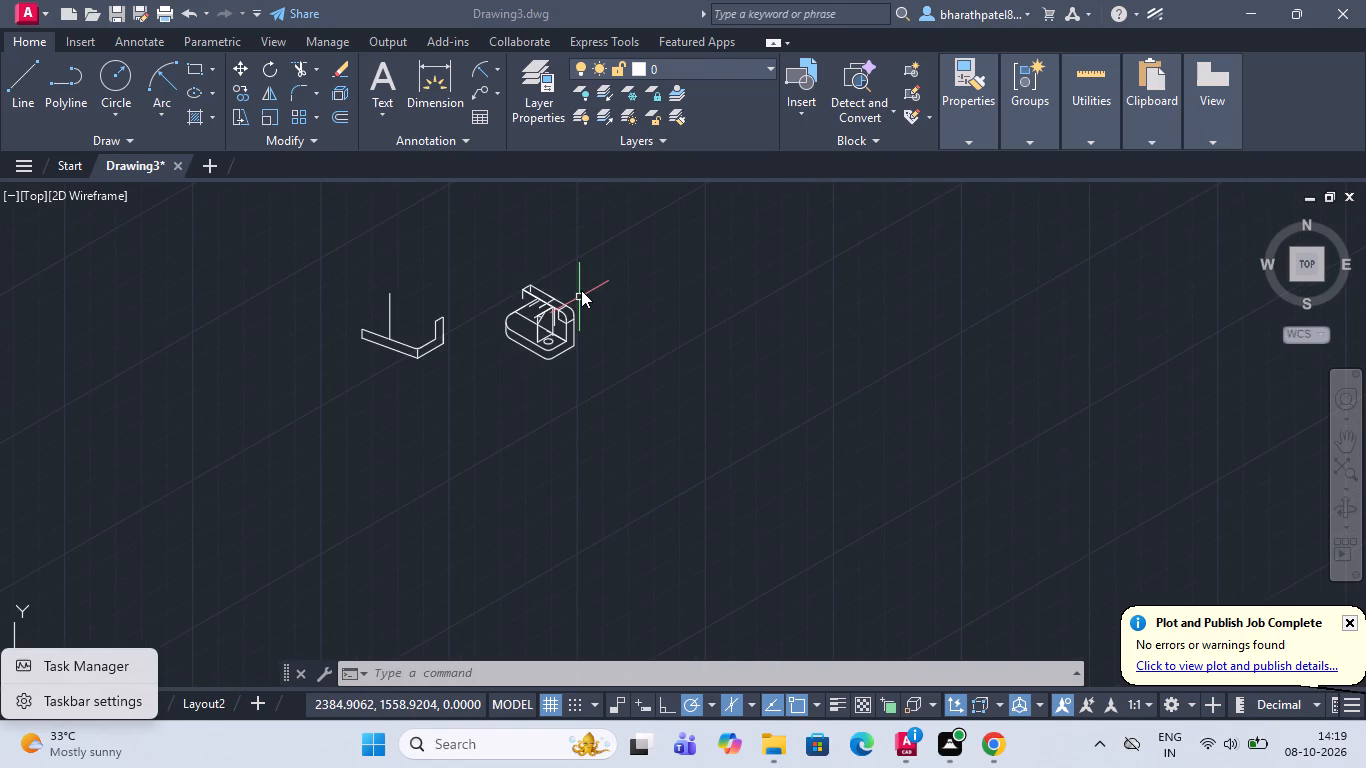
pyautogui.scroll(2, 568, 275)
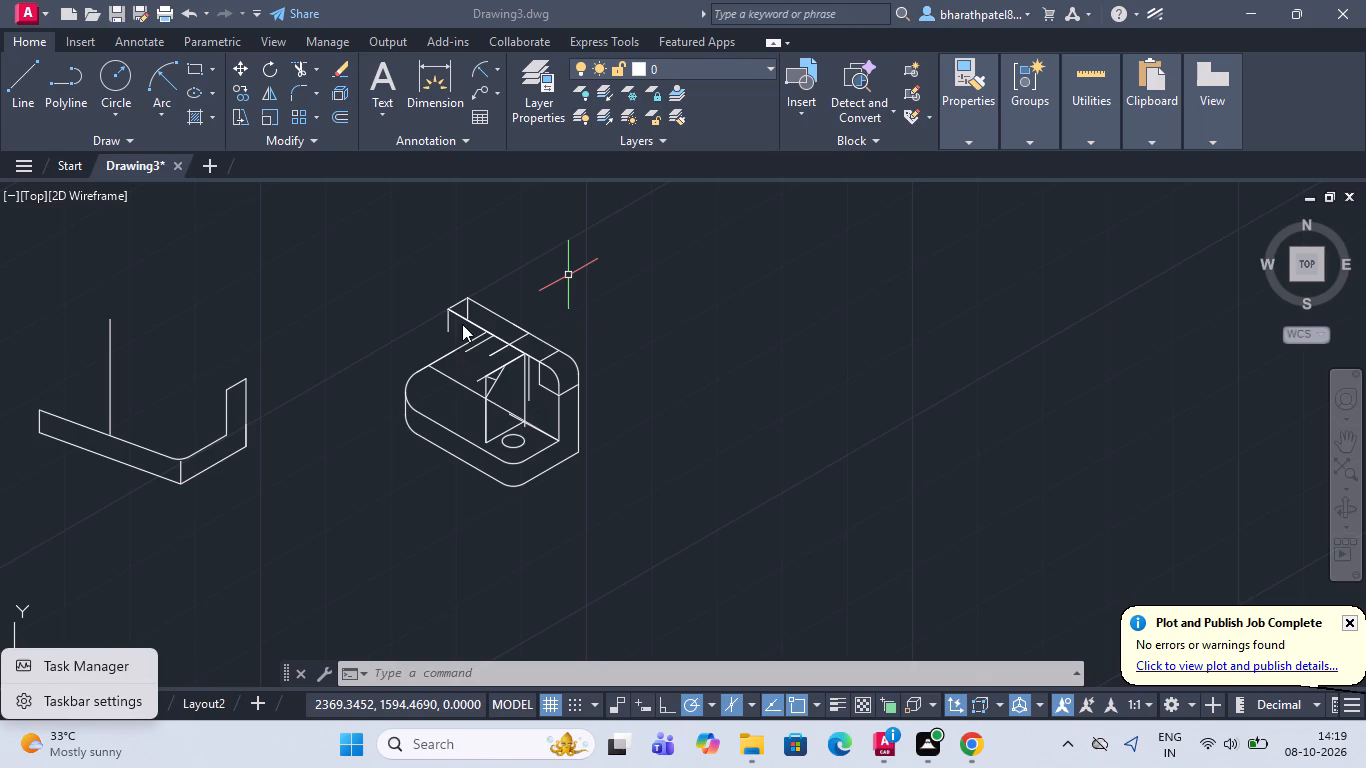
pyautogui.scroll(1, 462, 324)
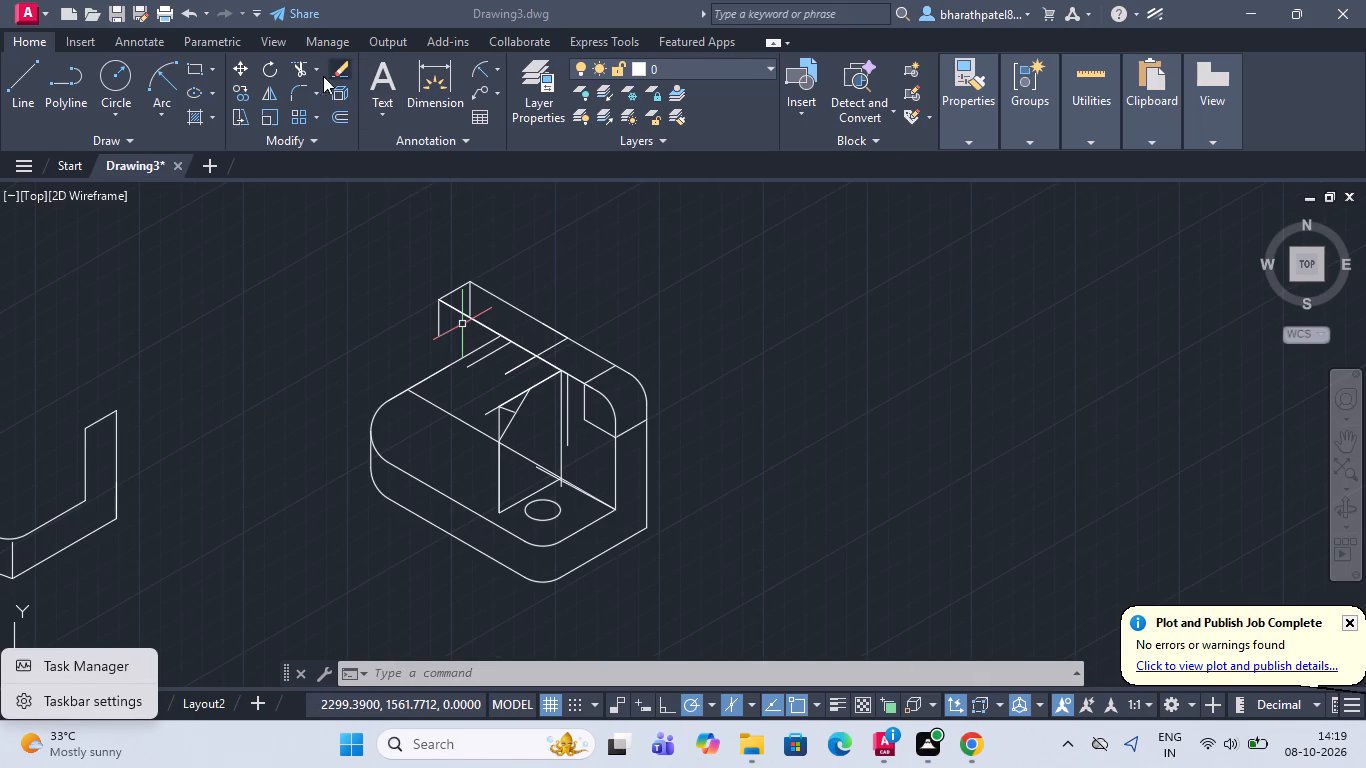
pyautogui.click(306, 70)
pyautogui.scroll(4, 565, 488)
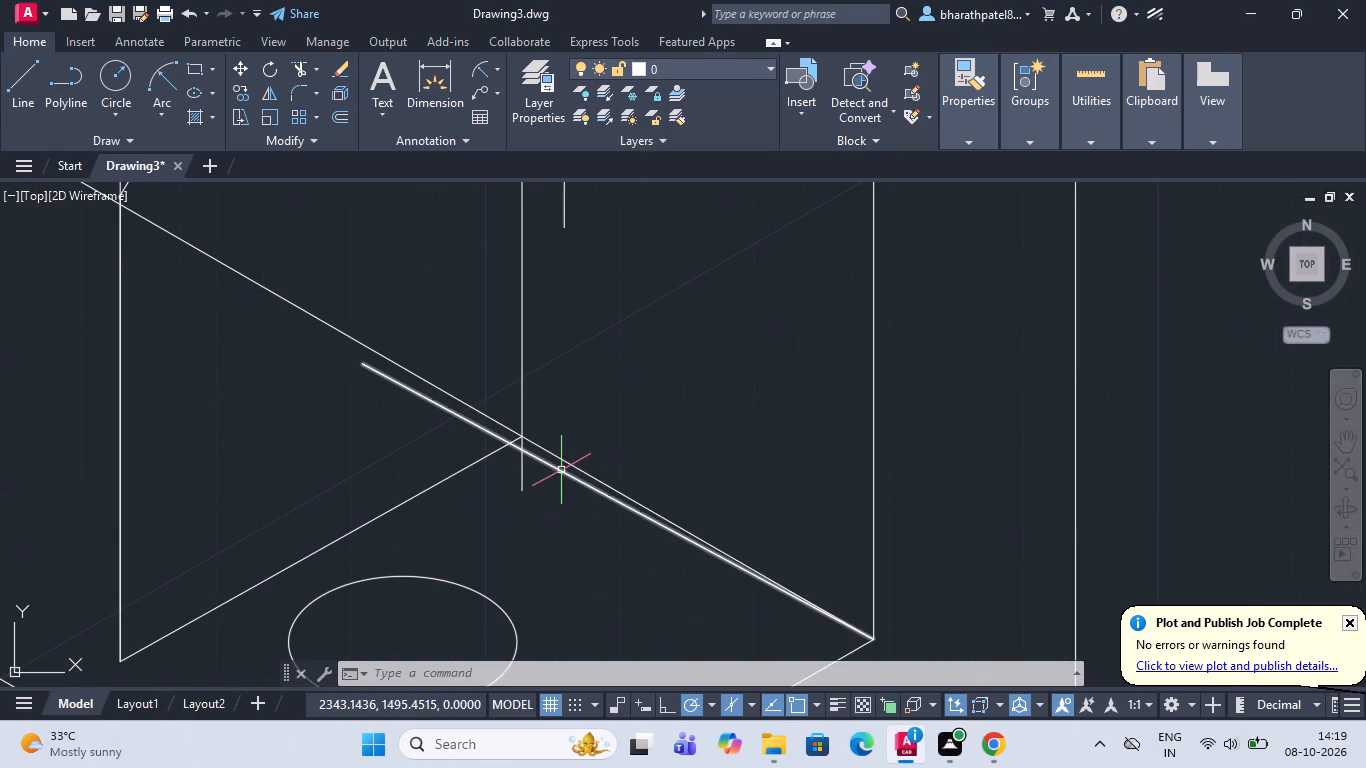
pyautogui.click(561, 470)
pyautogui.press('Delete')
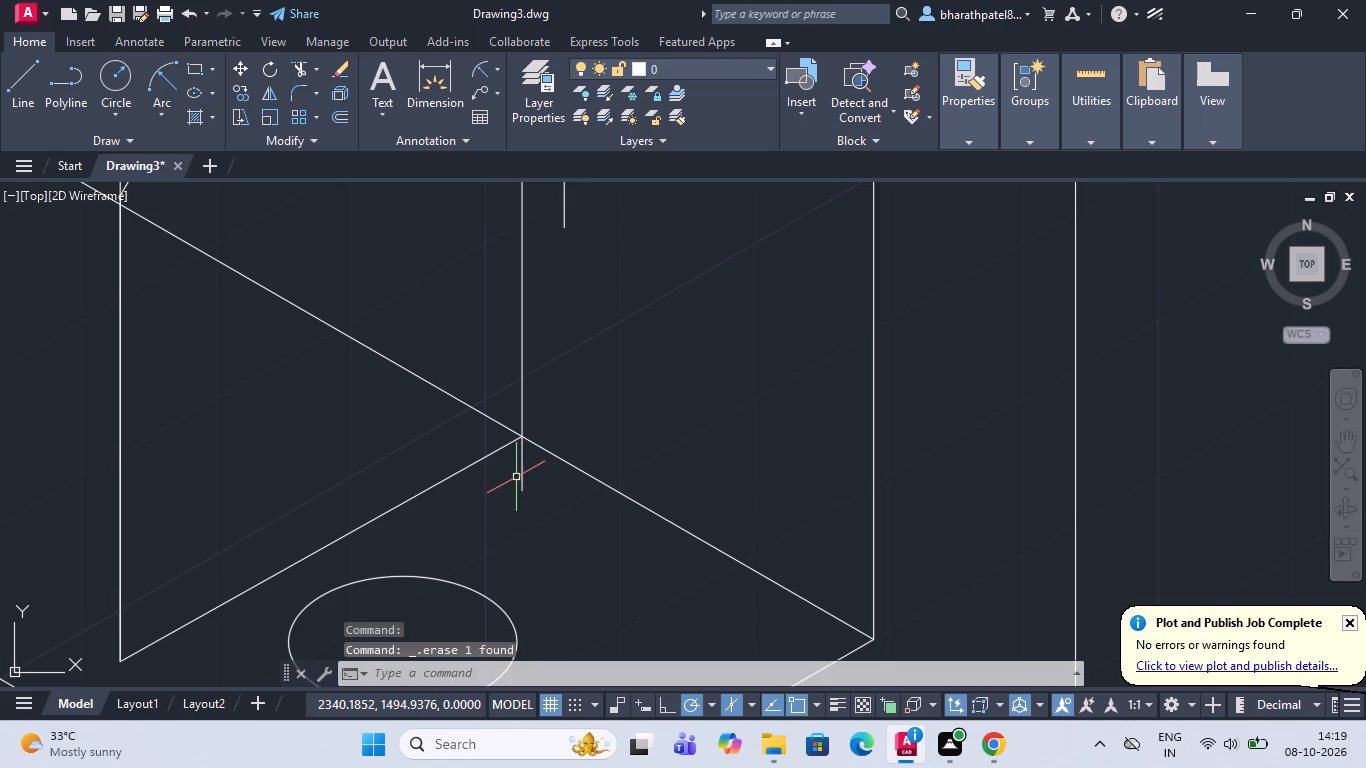
# Trim the rib's inner vertical line where it overhangs the upright's bottom front edge.
pyautogui.click(298, 77)
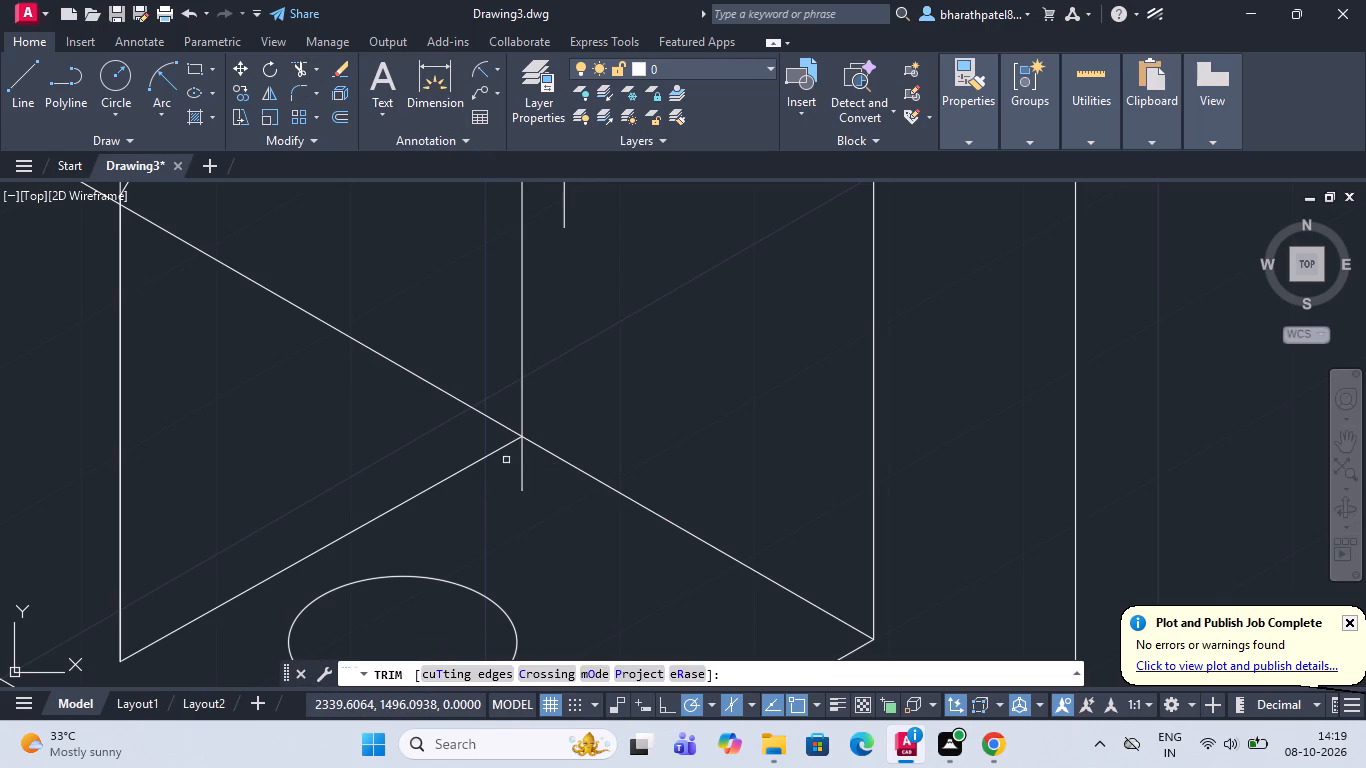
pyautogui.click(520, 466)
pyautogui.scroll(-3, 520, 466)
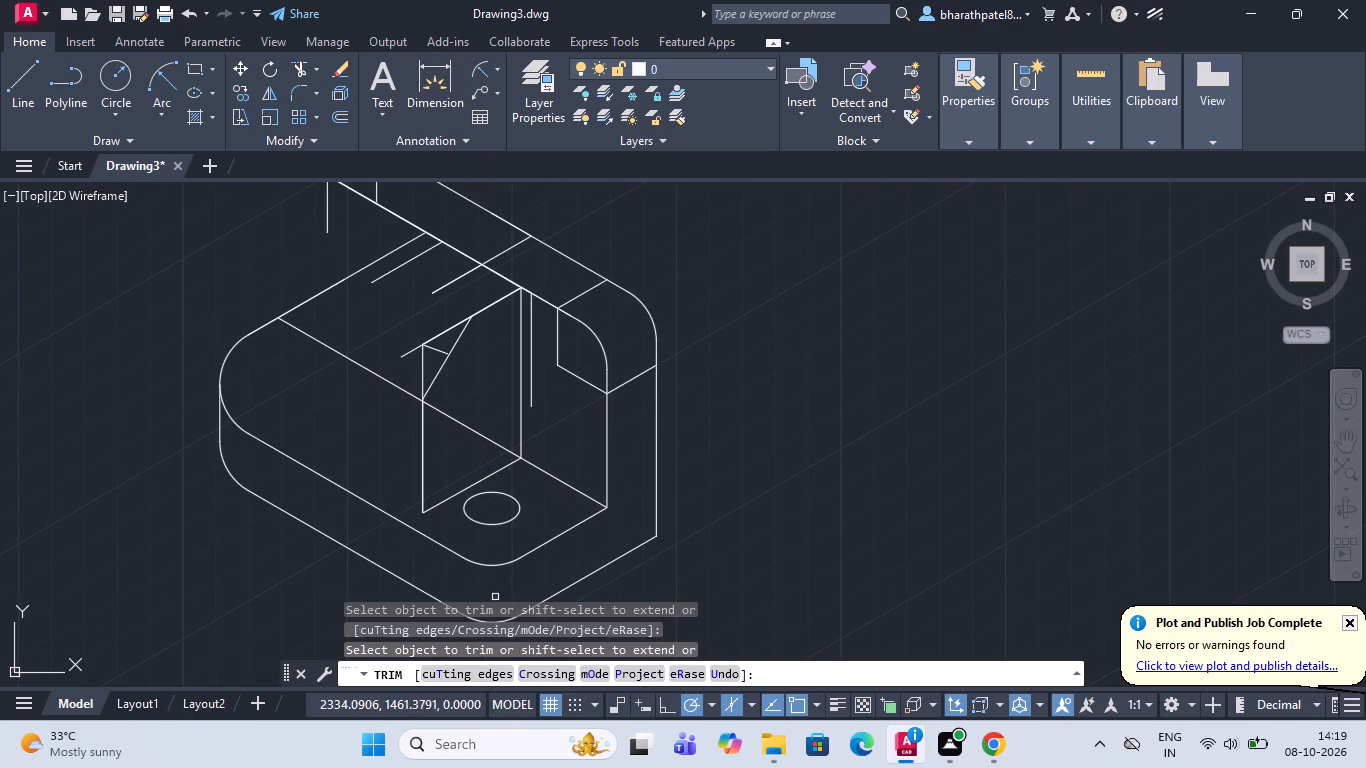
# Trim the pieces of the rib's top edge, outer vertical and short connecting line that lie outside its sloped edge.
pyautogui.scroll(1, 483, 561)
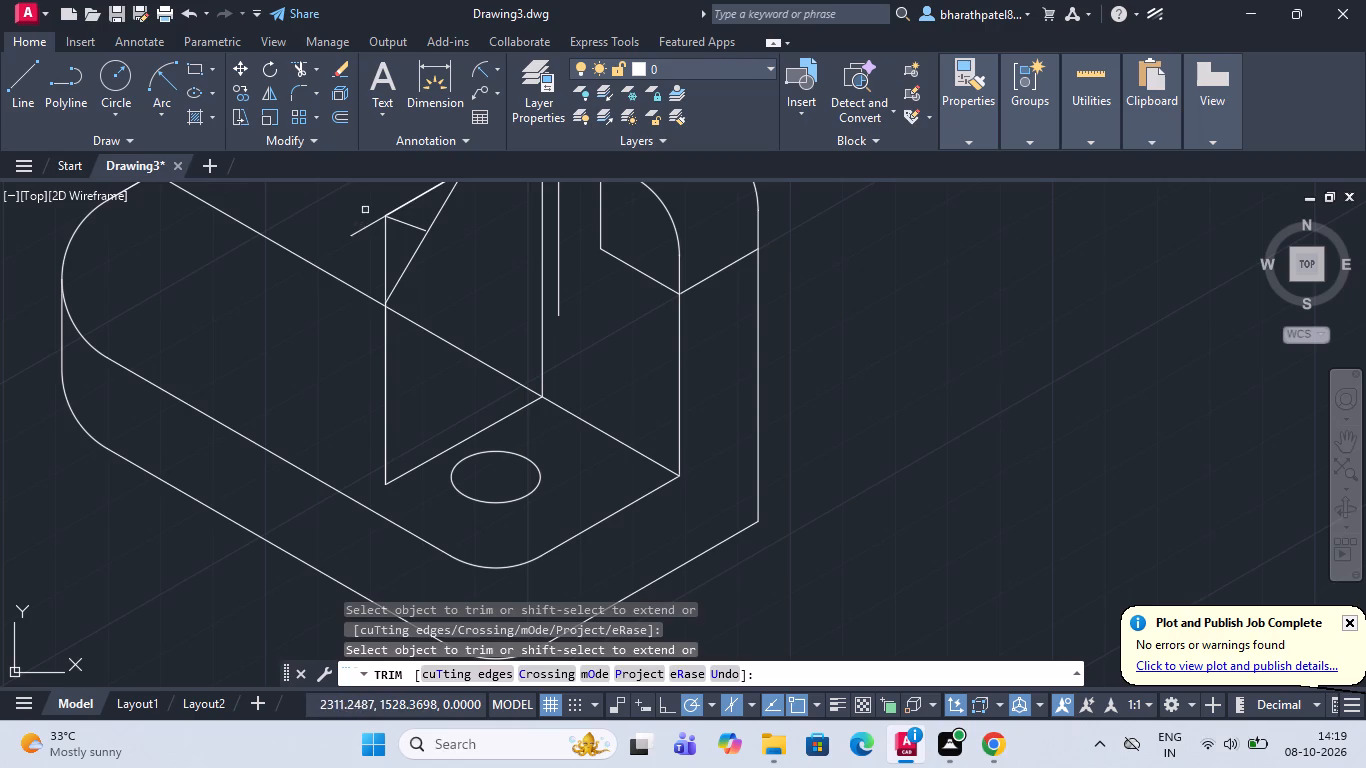
pyautogui.click(365, 210)
pyautogui.click(402, 227)
pyautogui.click(403, 221)
pyautogui.click(398, 207)
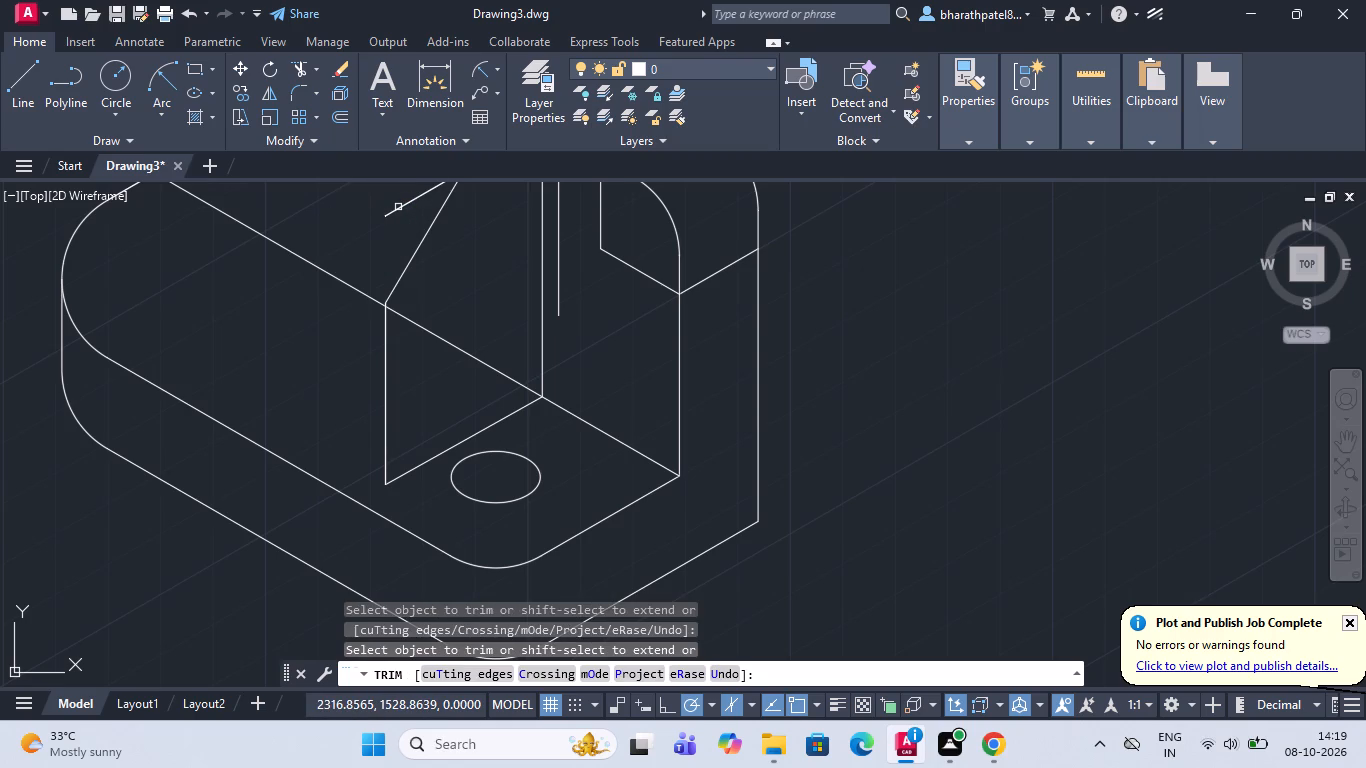
pyautogui.doubleClick(398, 207)
pyautogui.scroll(-3, 398, 211)
pyautogui.scroll(3, 397, 212)
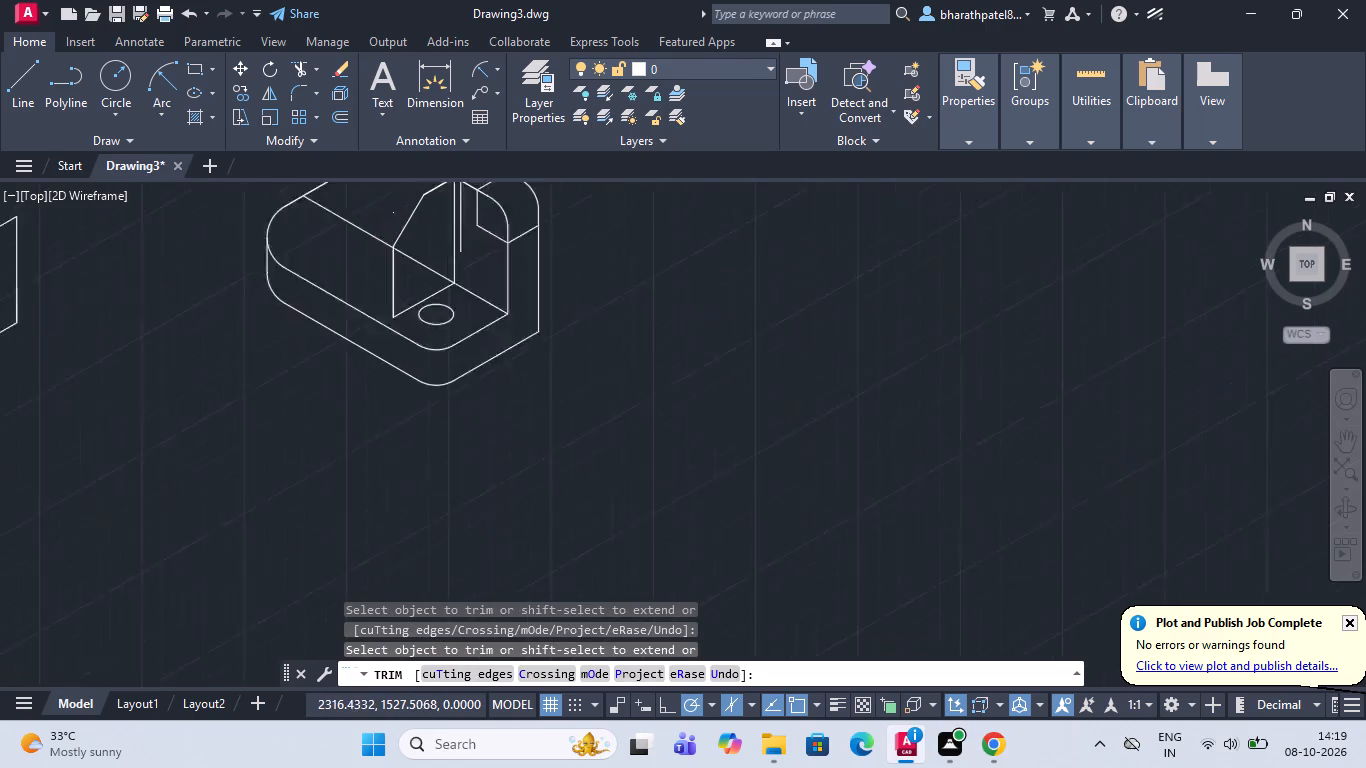
pyautogui.scroll(1, 397, 212)
pyautogui.click(377, 216)
pyautogui.click(373, 214)
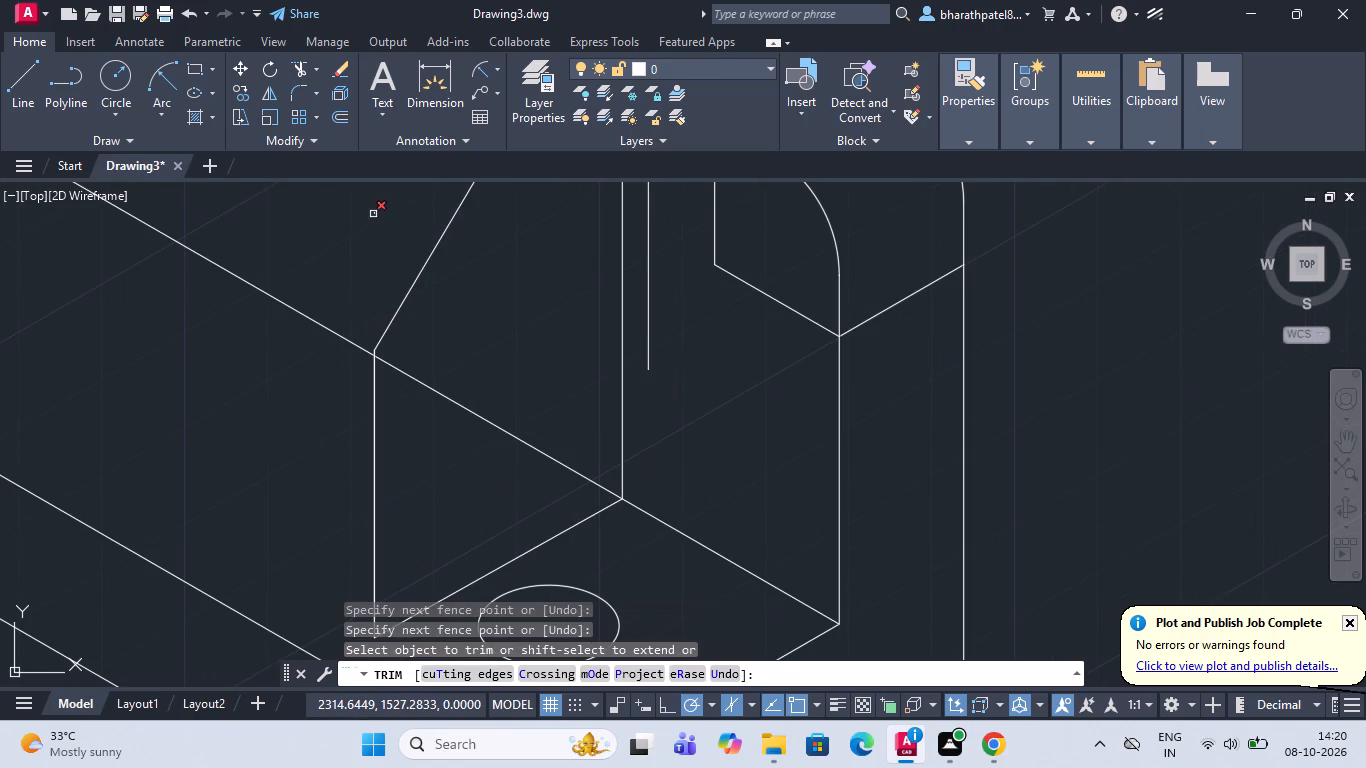
pyautogui.tripleClick(373, 214)
pyautogui.tripleClick(373, 214)
pyautogui.tripleClick(373, 214)
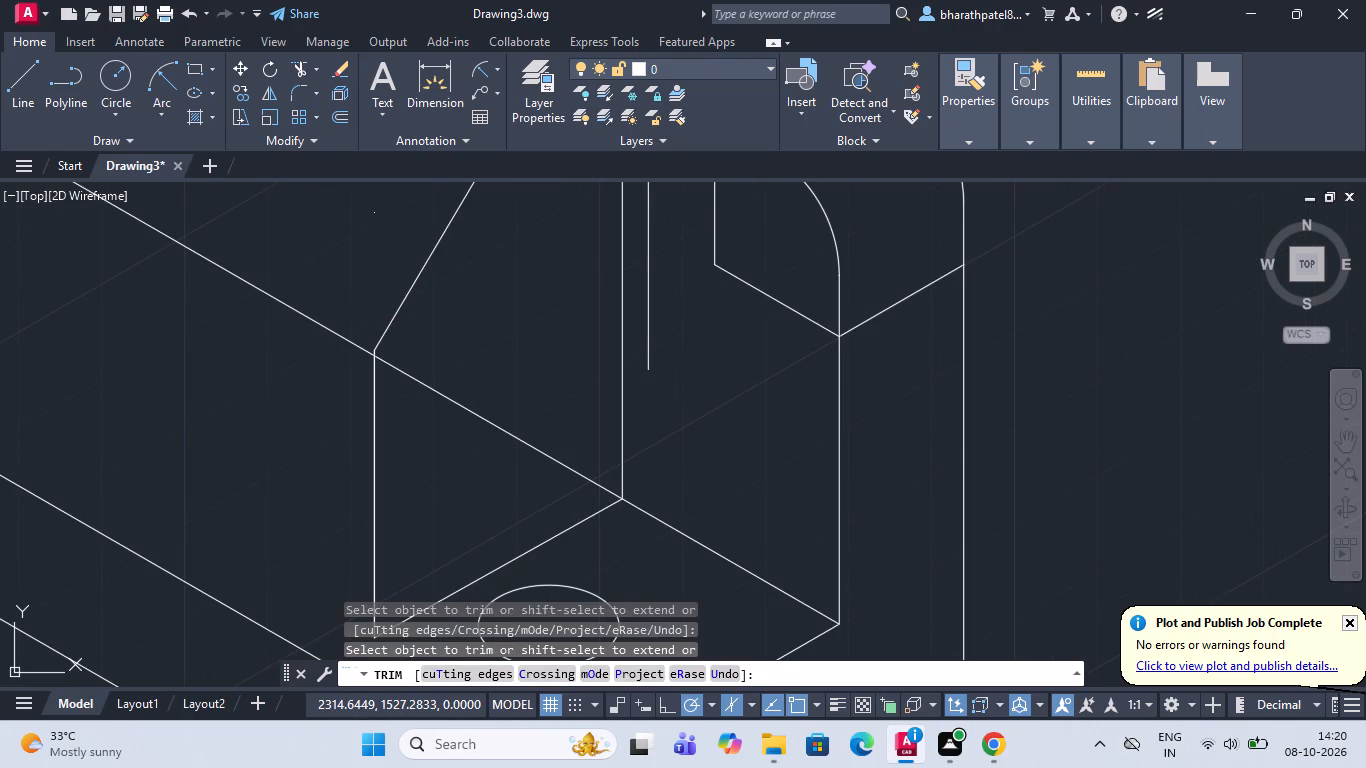
pyautogui.click(373, 214)
# Remove the stray short vertical line hanging from the upright's top edge beside the rib's inner vertical edge.
pyautogui.scroll(-4, 373, 214)
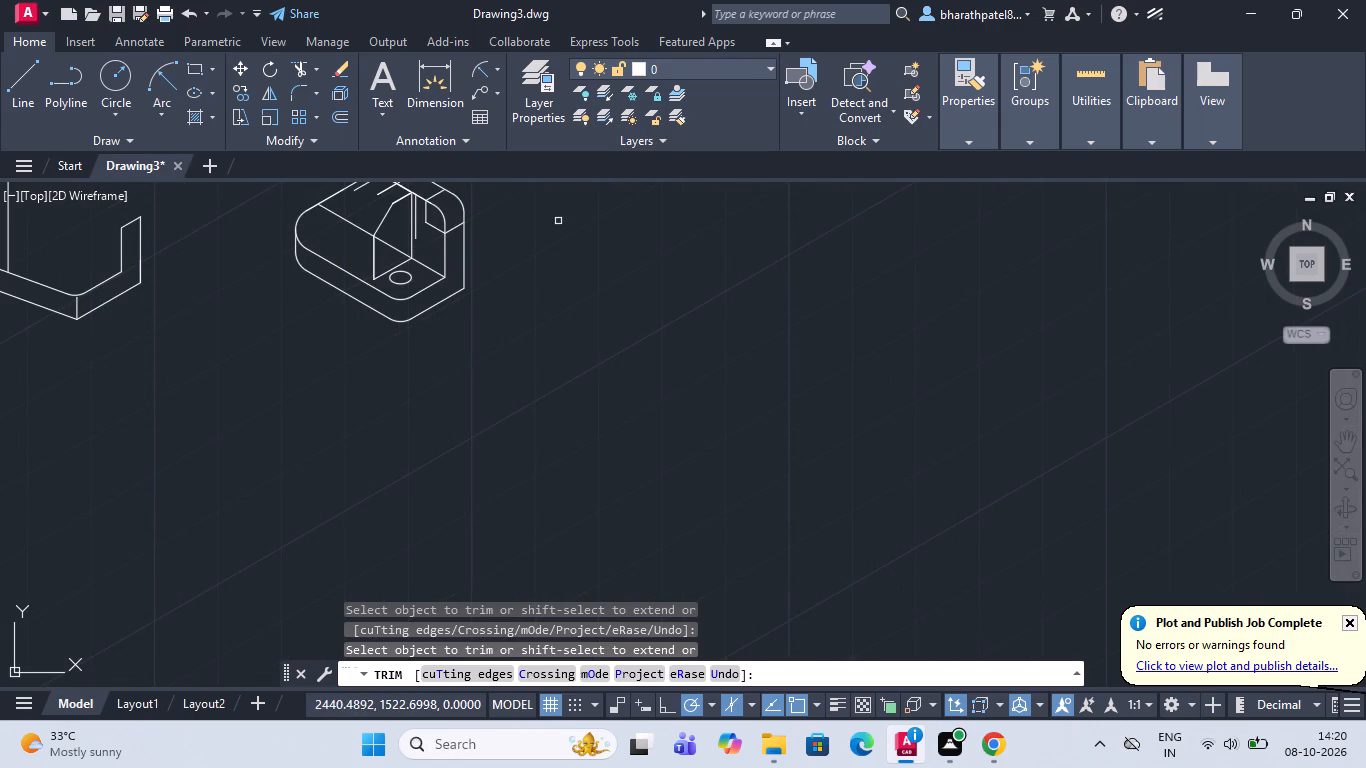
pyautogui.scroll(-2, 549, 226)
pyautogui.scroll(1, 484, 186)
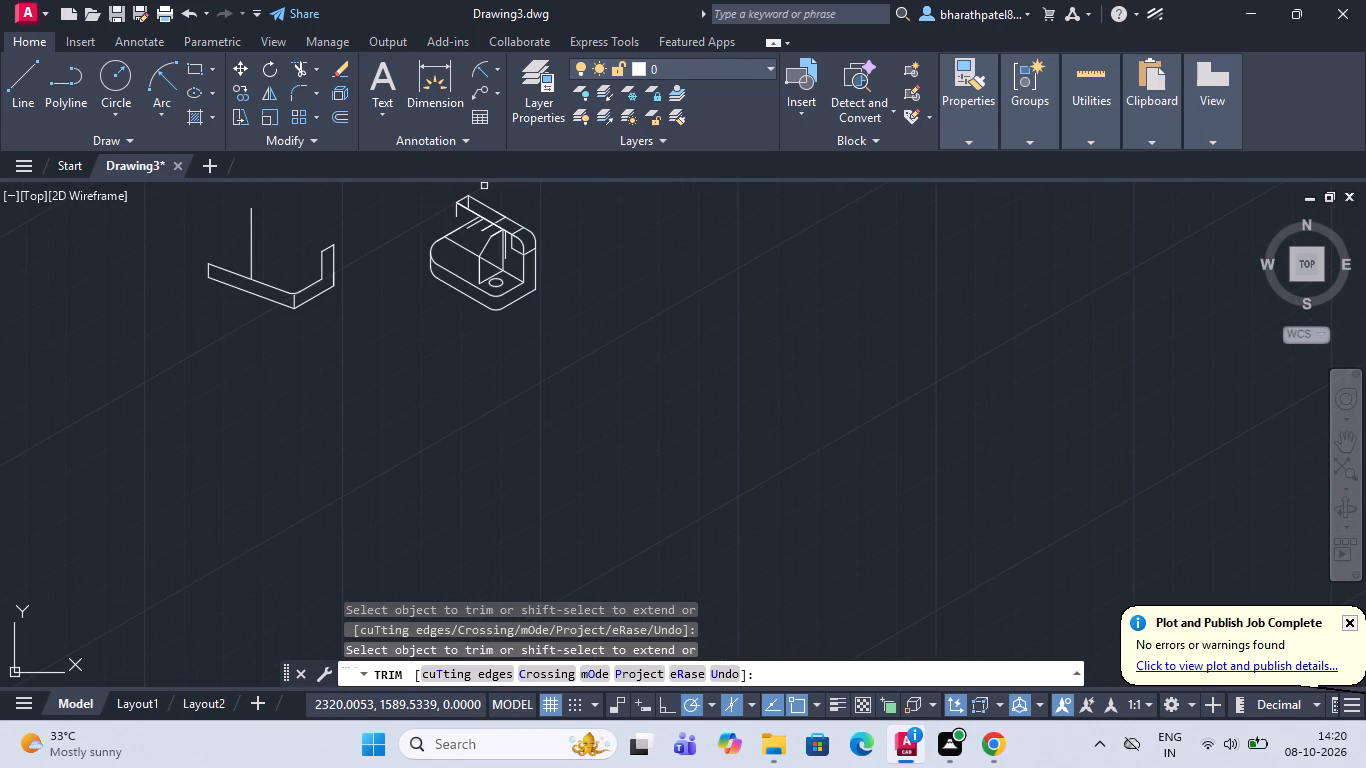
pyautogui.scroll(2, 484, 186)
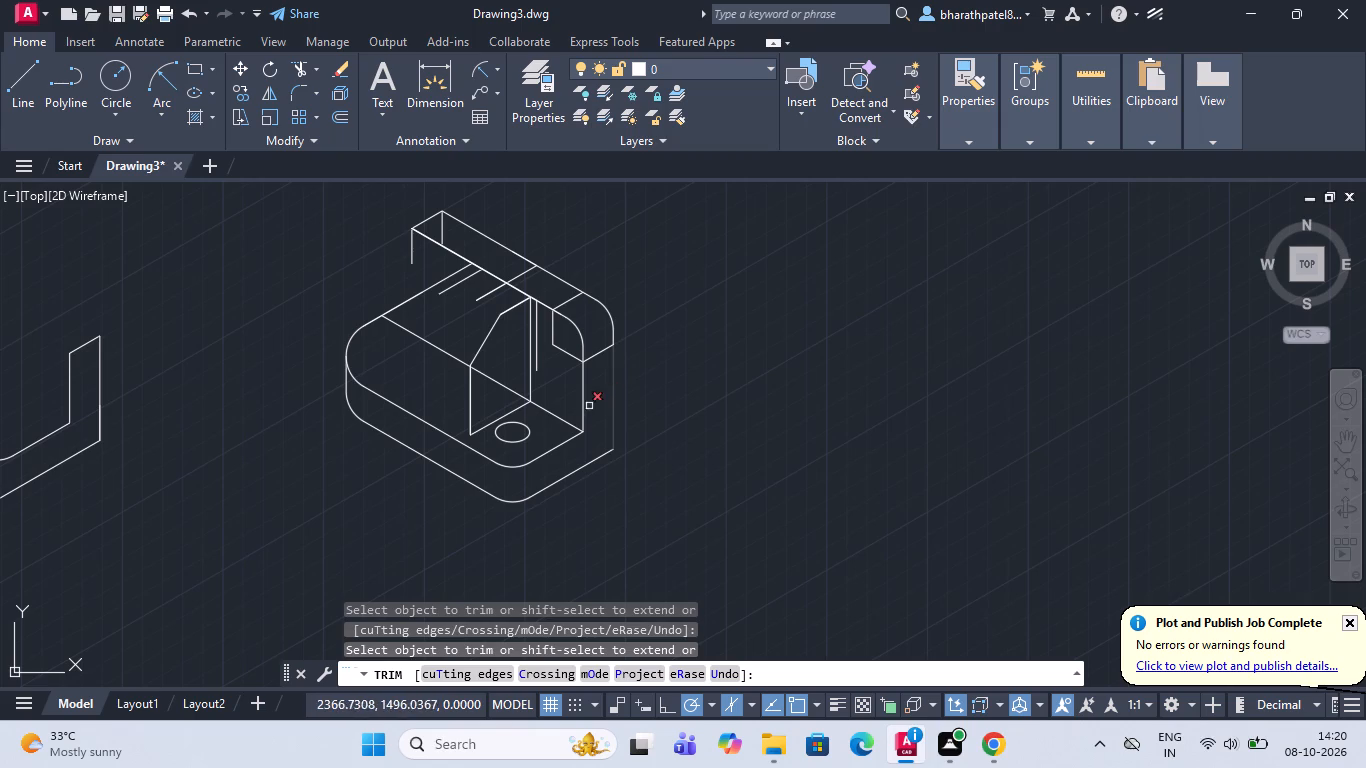
pyautogui.scroll(3, 541, 338)
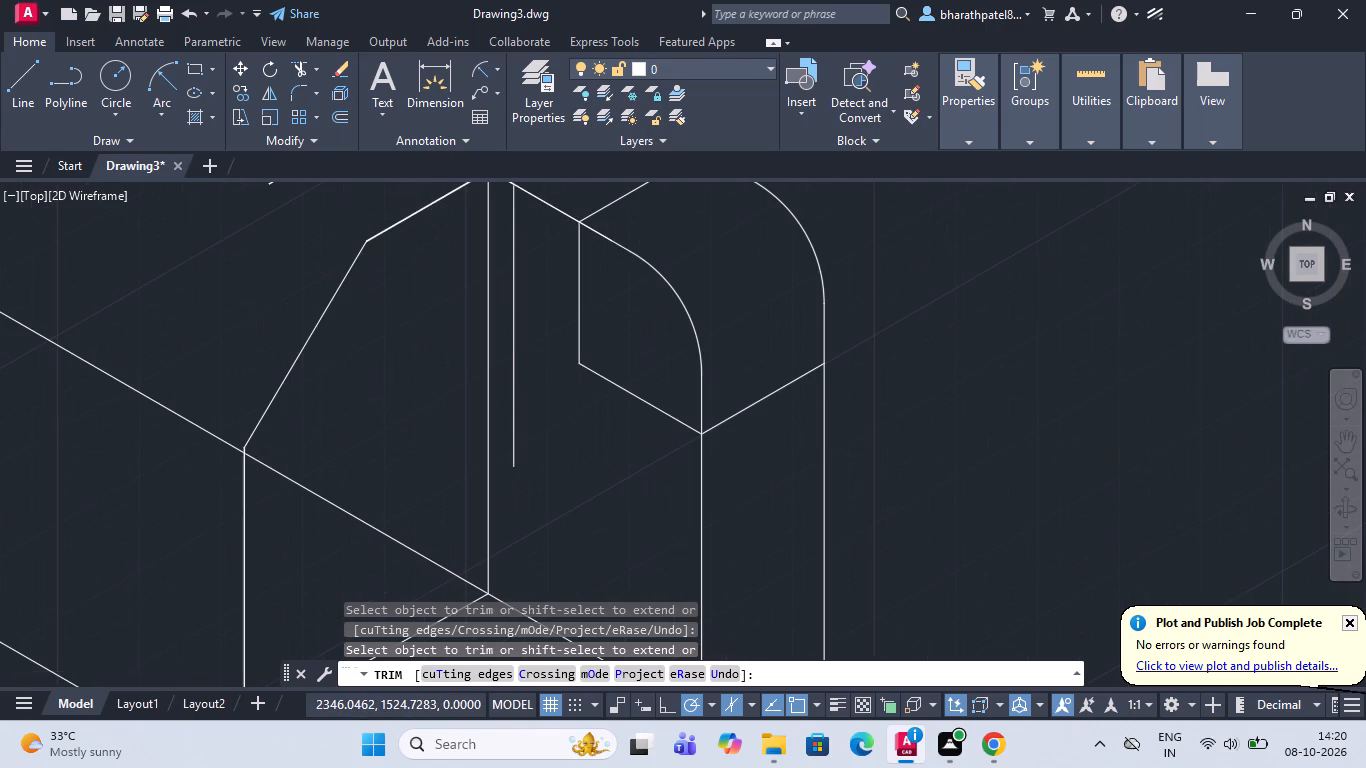
pyautogui.click(511, 373)
# Examine the rib's sloped and top edges and the open lines near the upright for missing edges.
pyautogui.scroll(-3, 511, 373)
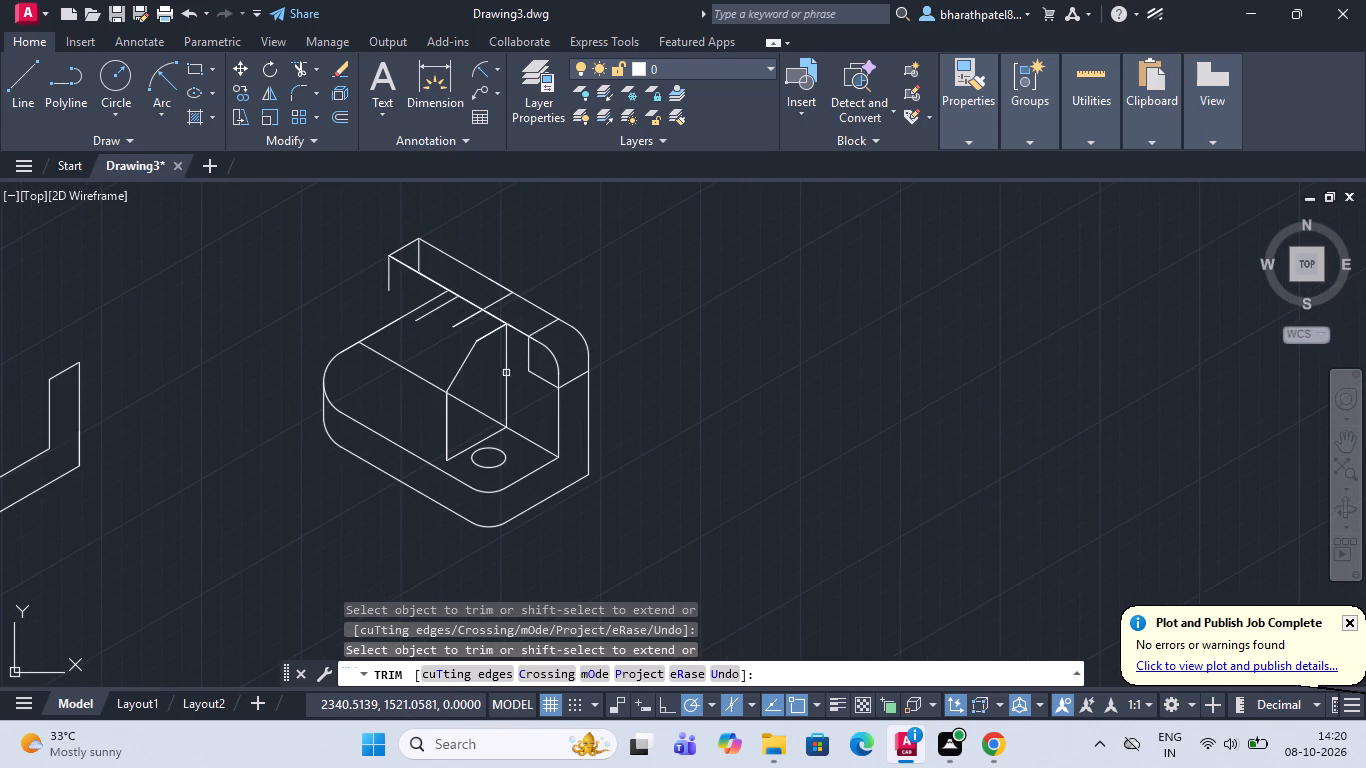
pyautogui.scroll(3, 463, 318)
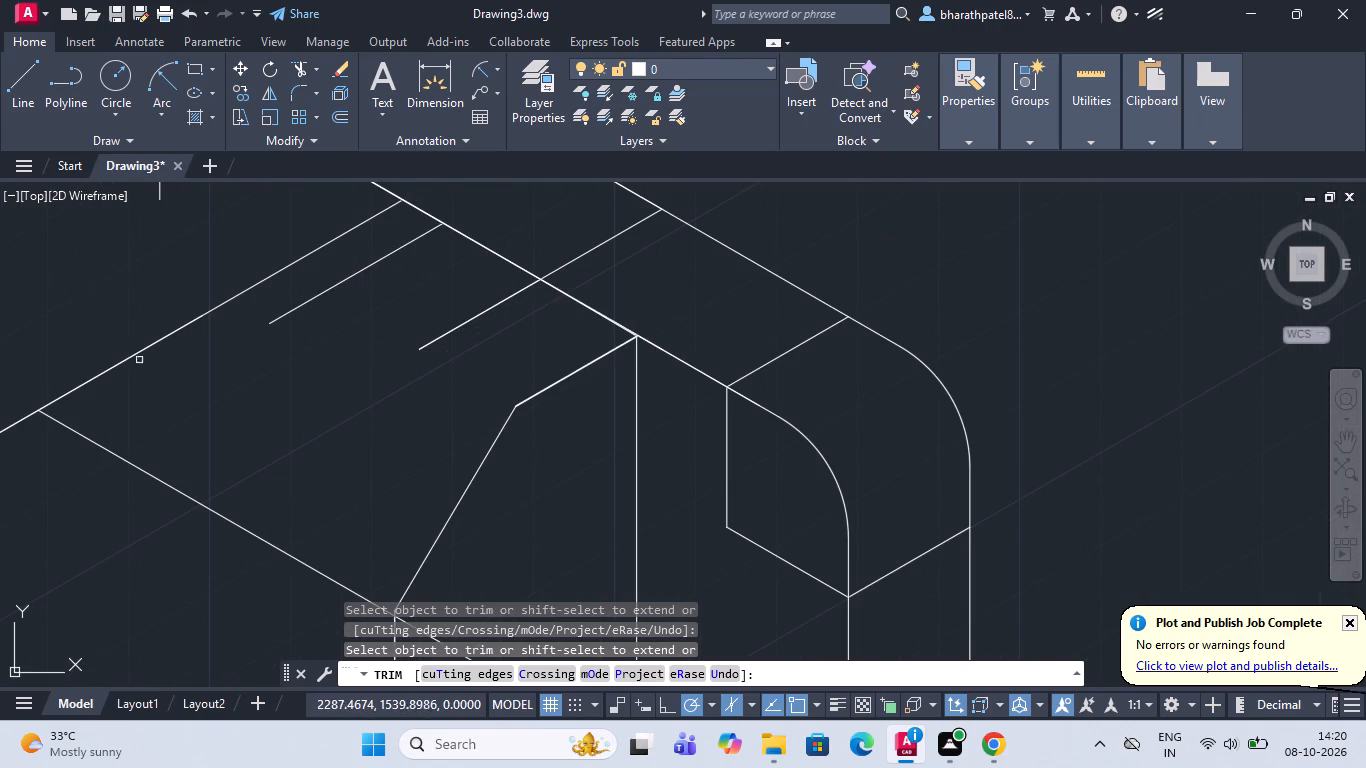
pyautogui.click(8, 114)
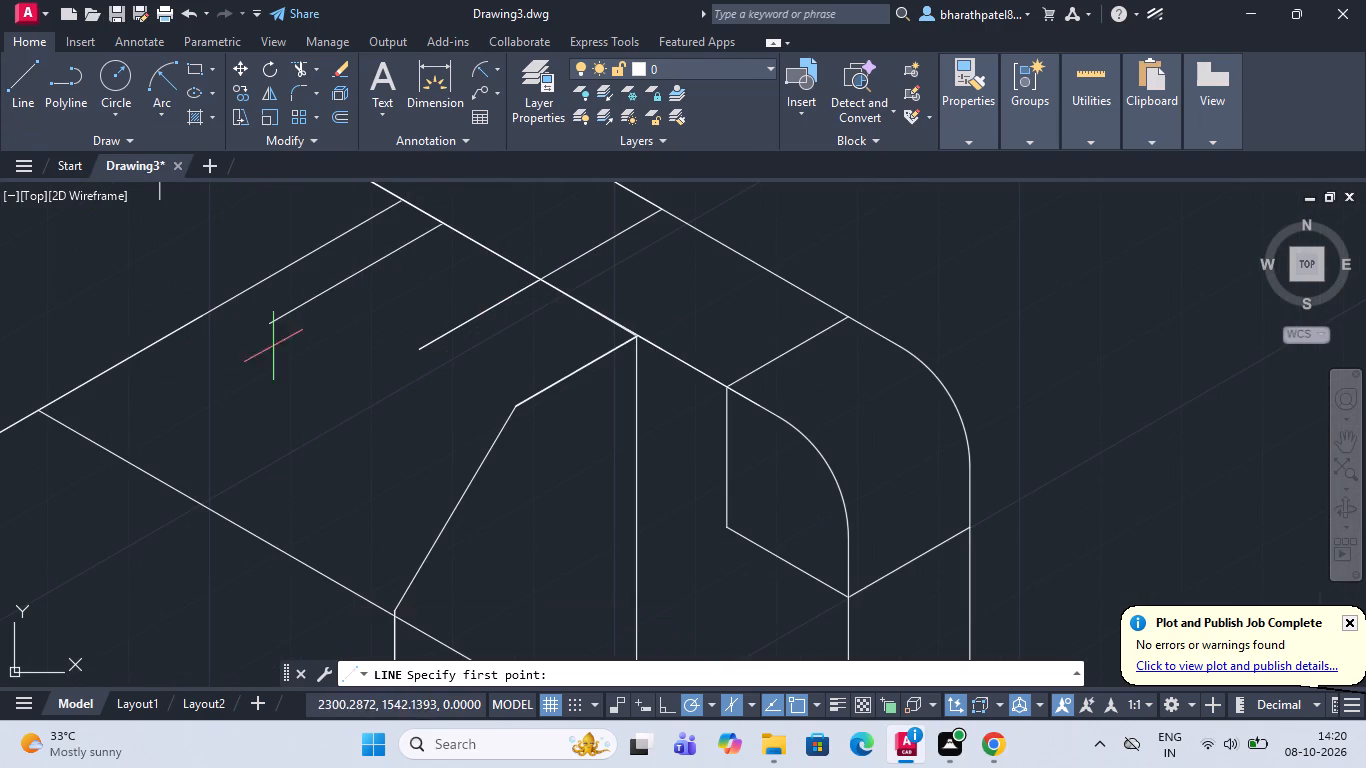
pyautogui.scroll(-1, 487, 400)
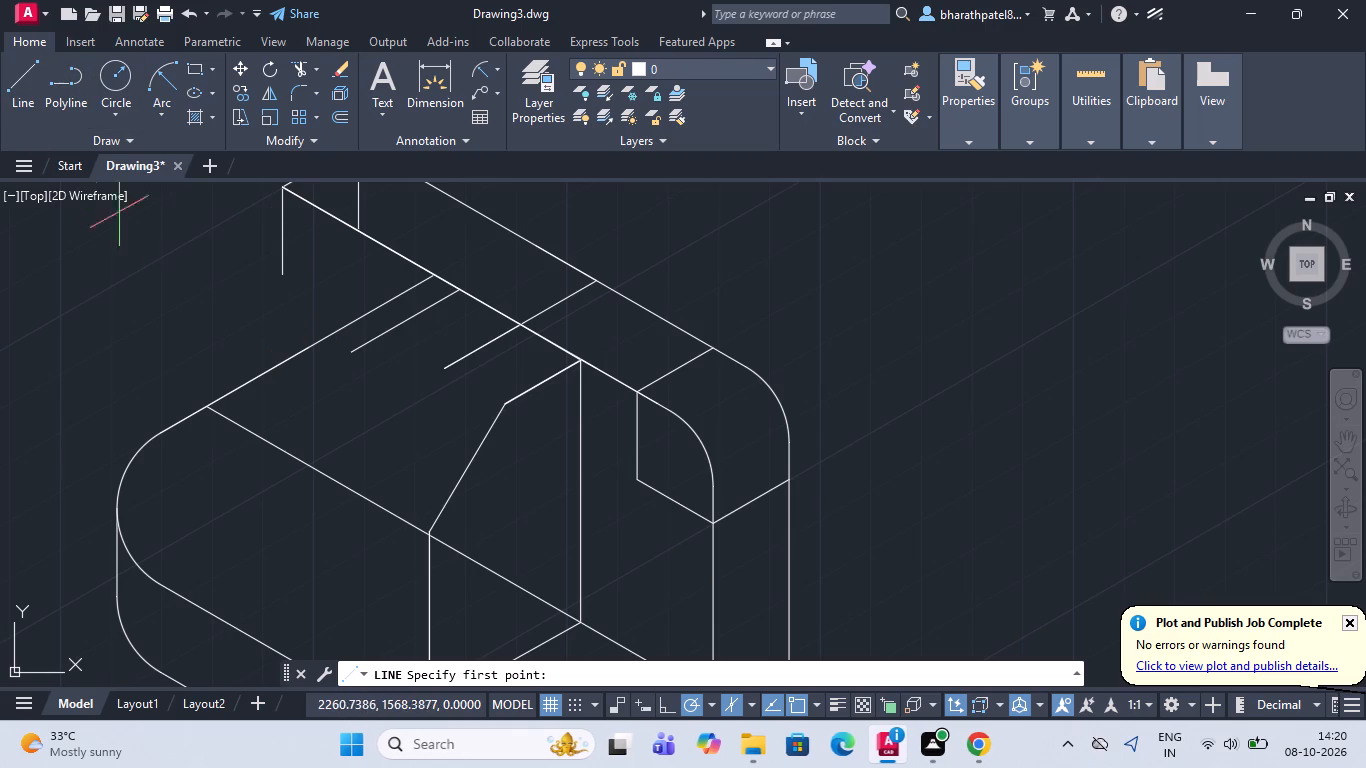
pyautogui.scroll(-2, 420, 311)
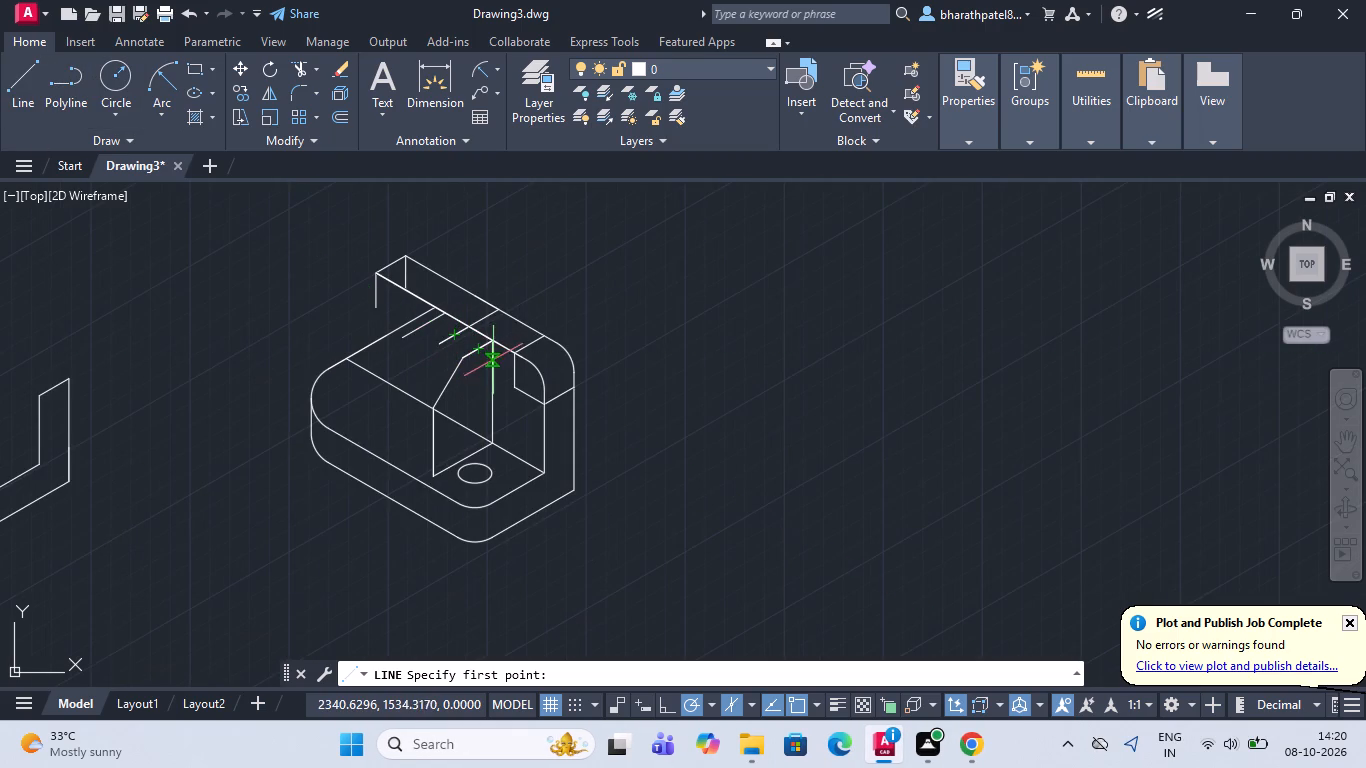
pyautogui.scroll(2, 477, 395)
pyautogui.scroll(-2, 480, 395)
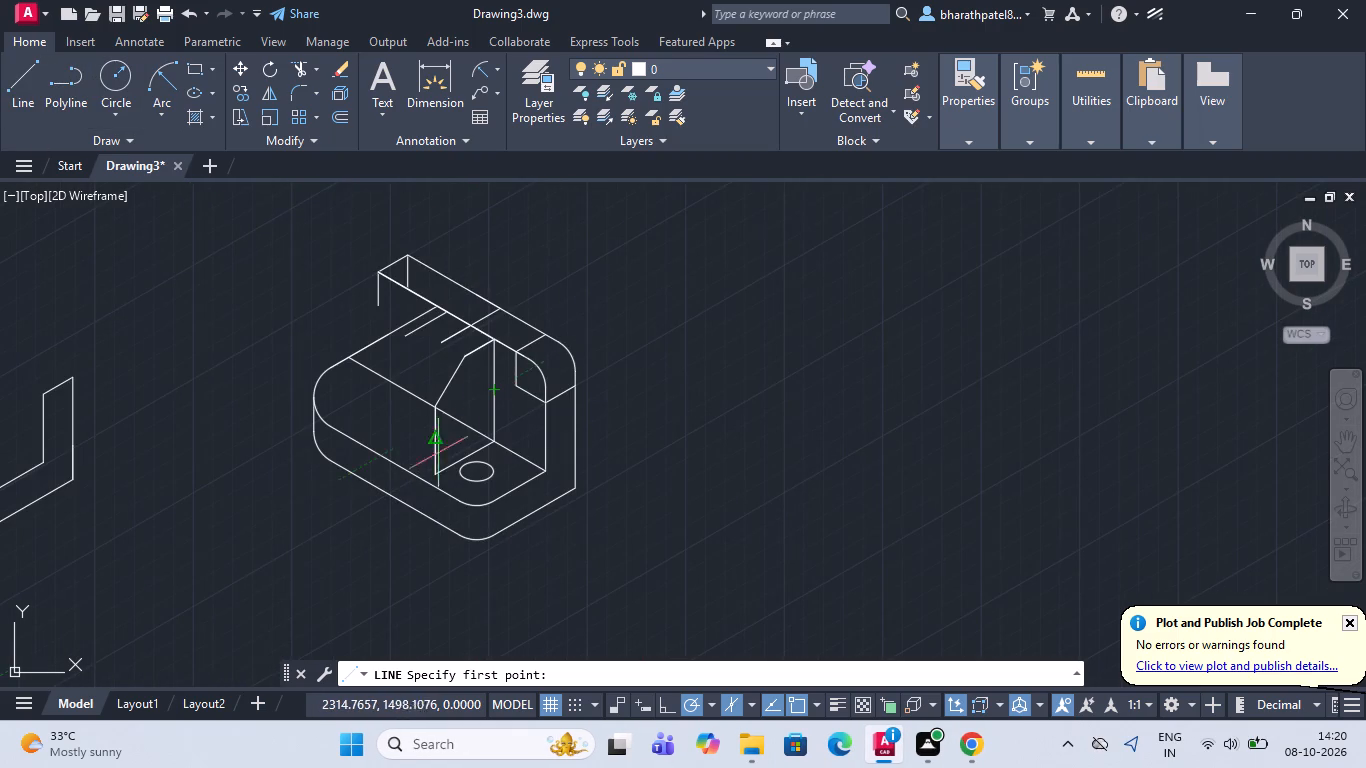
pyautogui.scroll(3, 427, 469)
pyautogui.scroll(-4, 427, 471)
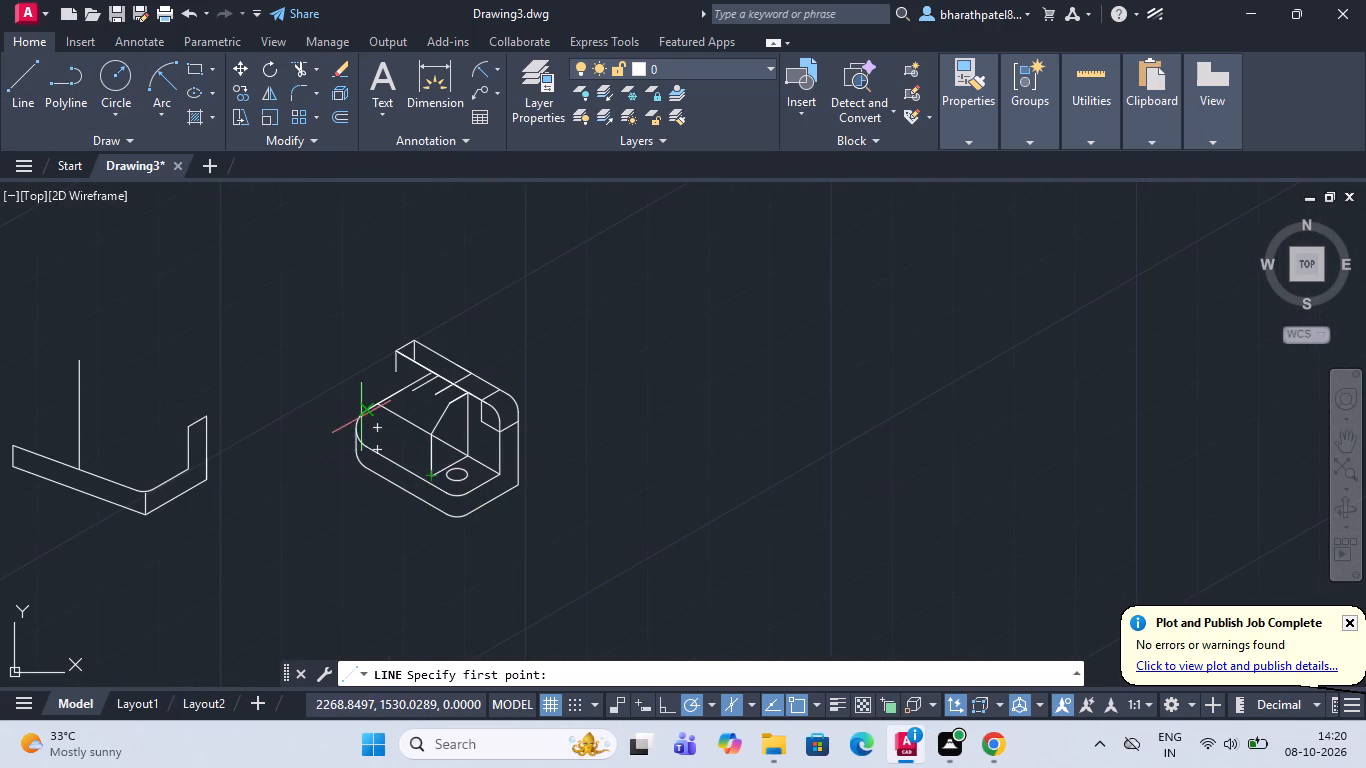
pyautogui.scroll(1, 361, 417)
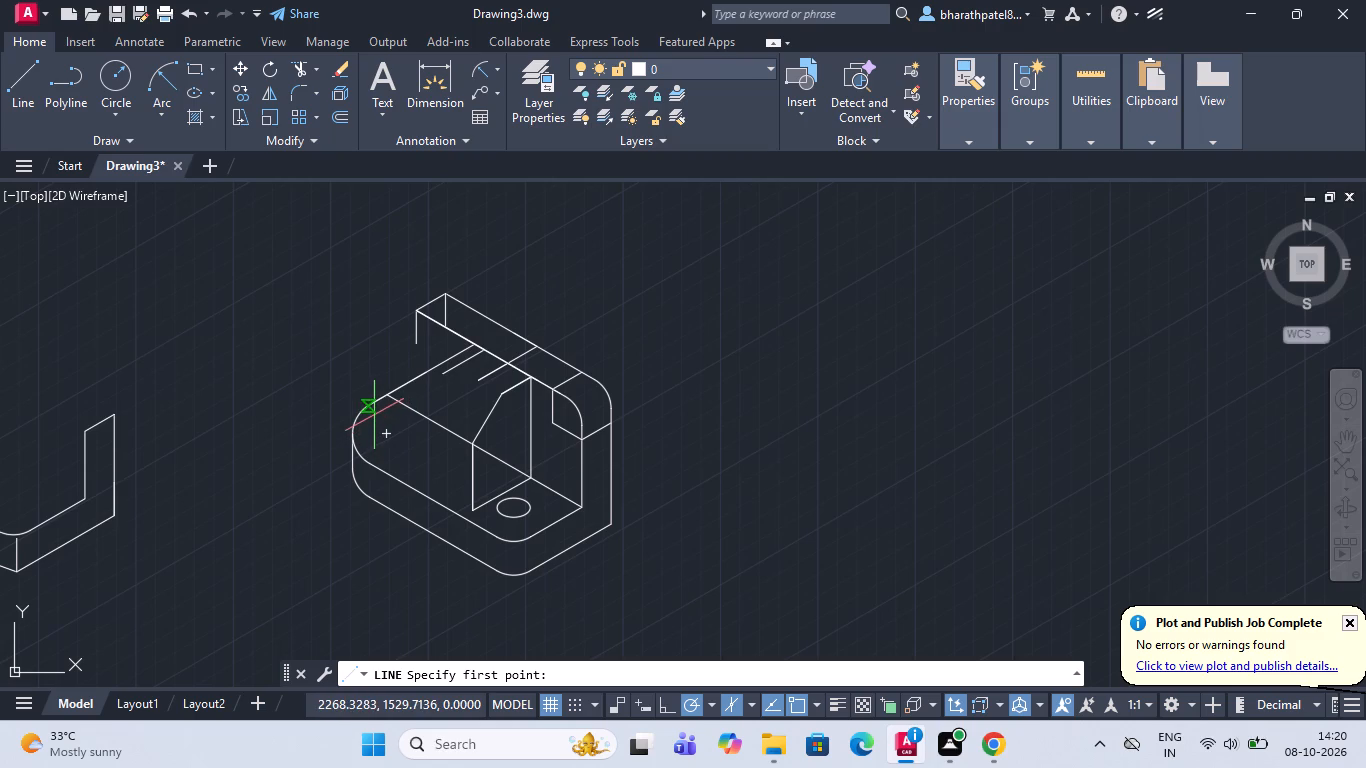
pyautogui.scroll(3, 498, 364)
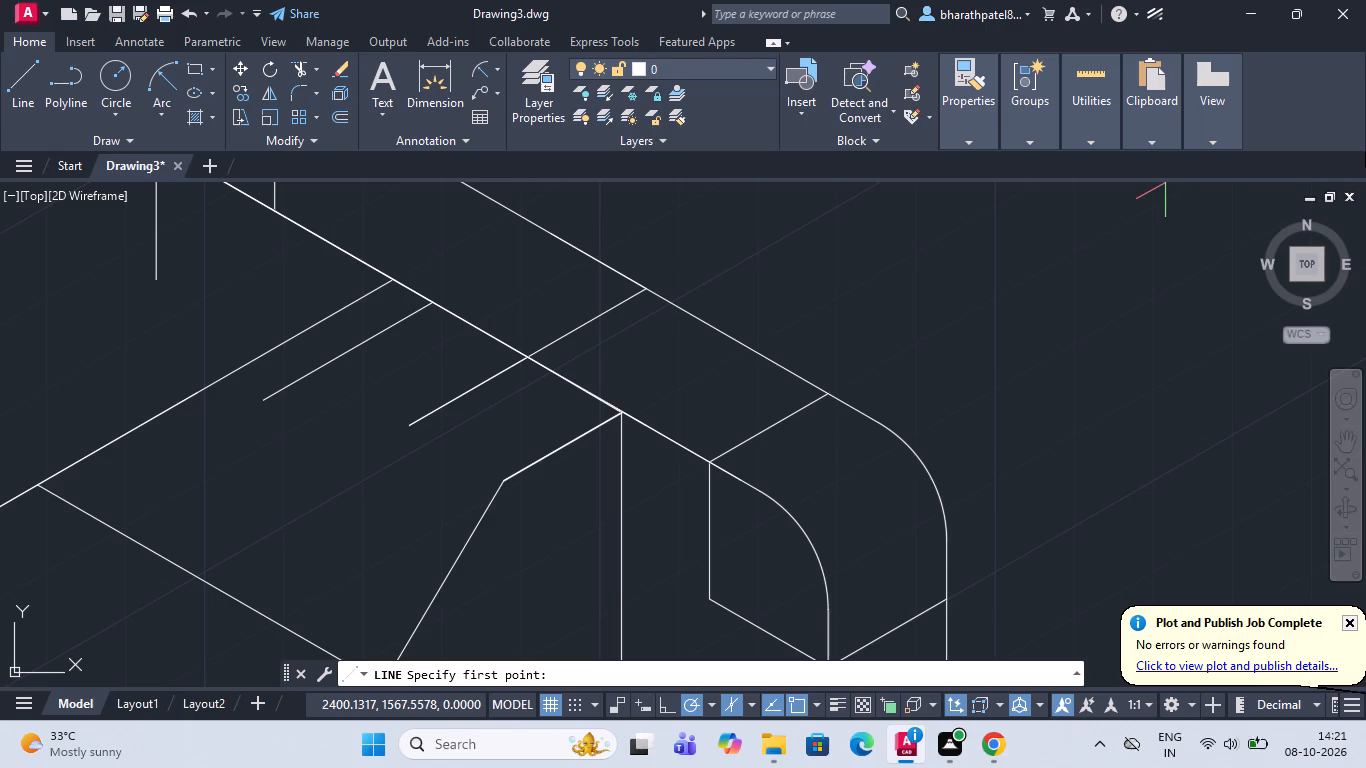
pyautogui.scroll(-4, 468, 355)
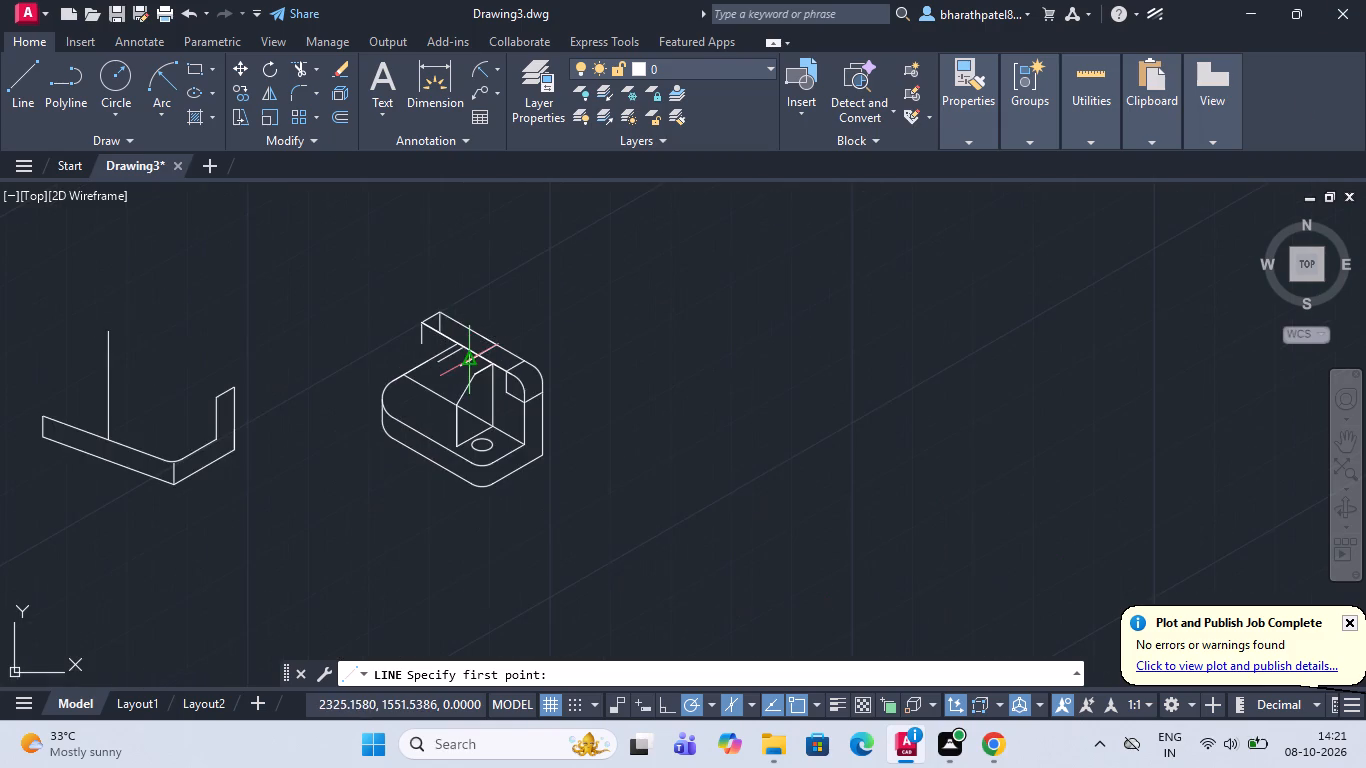
pyautogui.scroll(4, 464, 371)
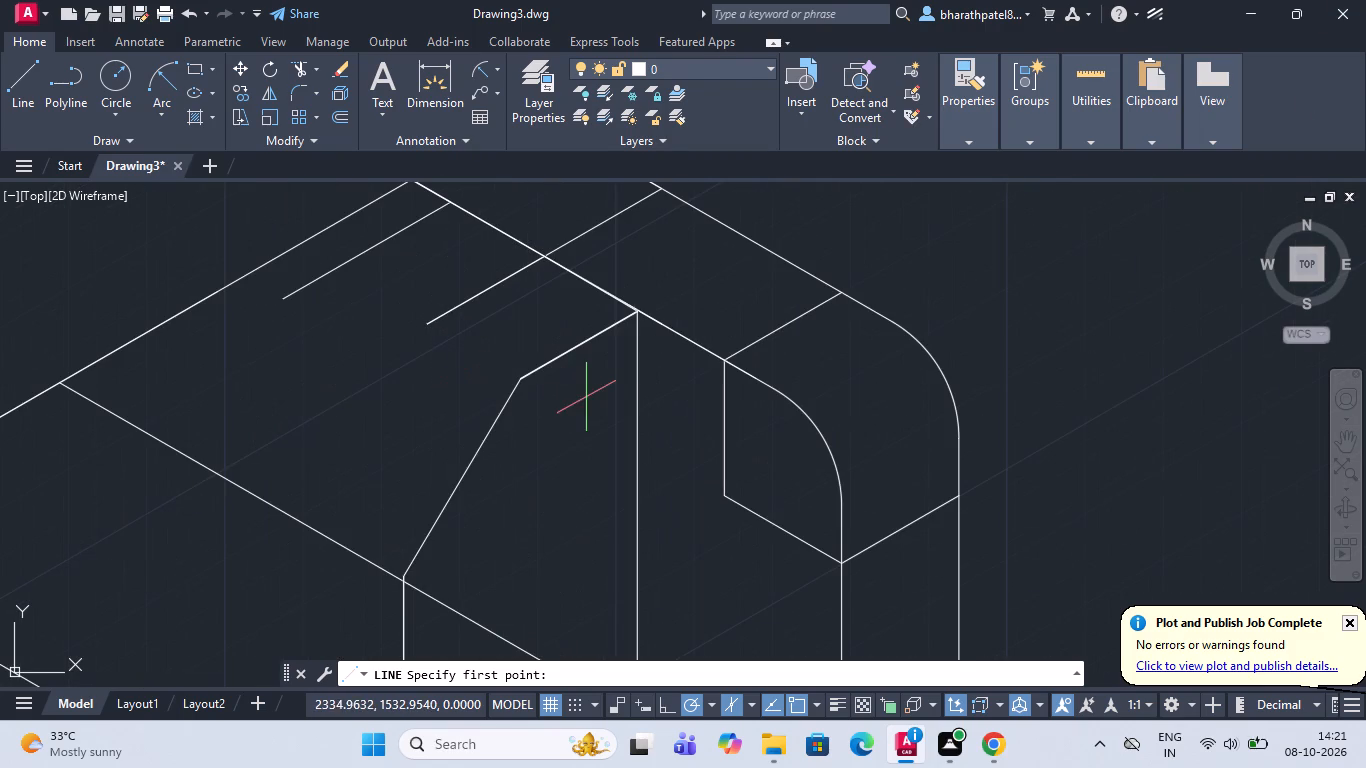
pyautogui.scroll(-2, 587, 391)
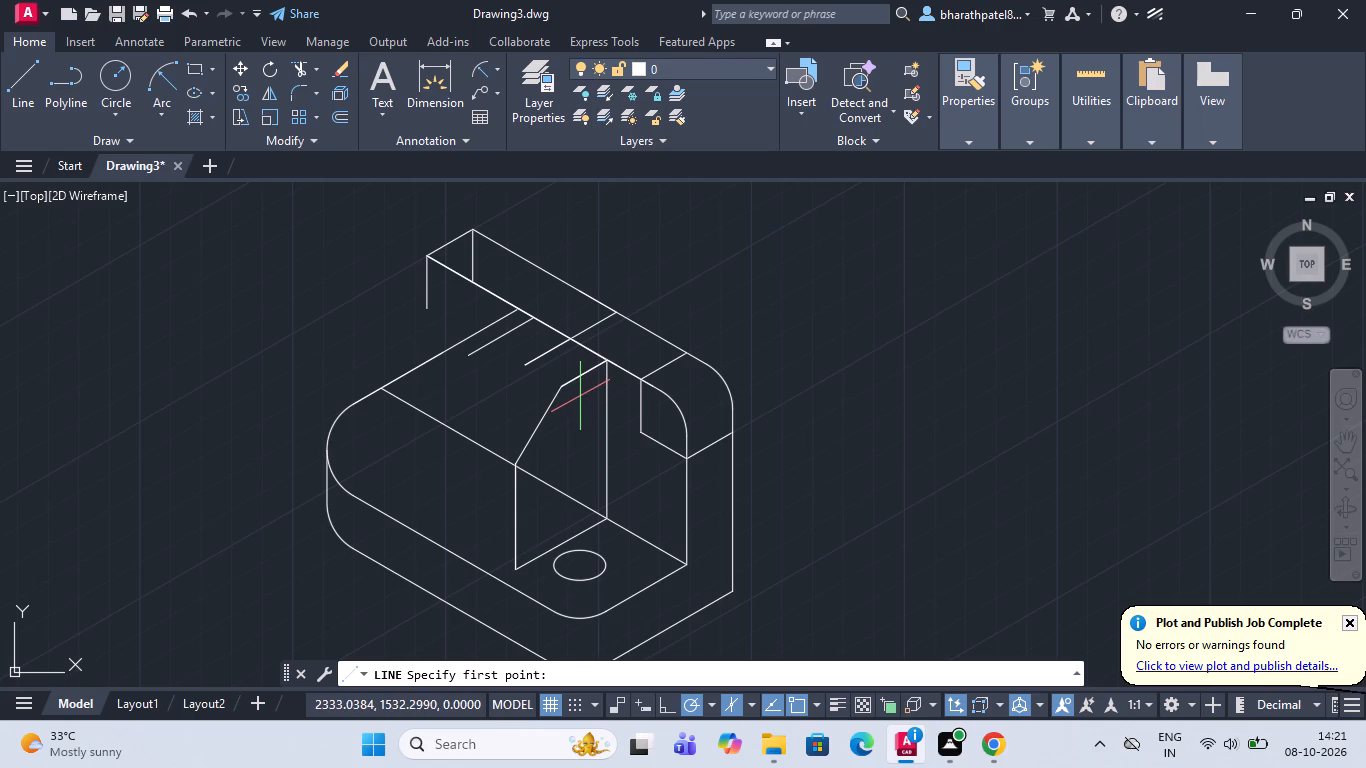
pyautogui.scroll(-1, 580, 399)
pyautogui.scroll(3, 580, 401)
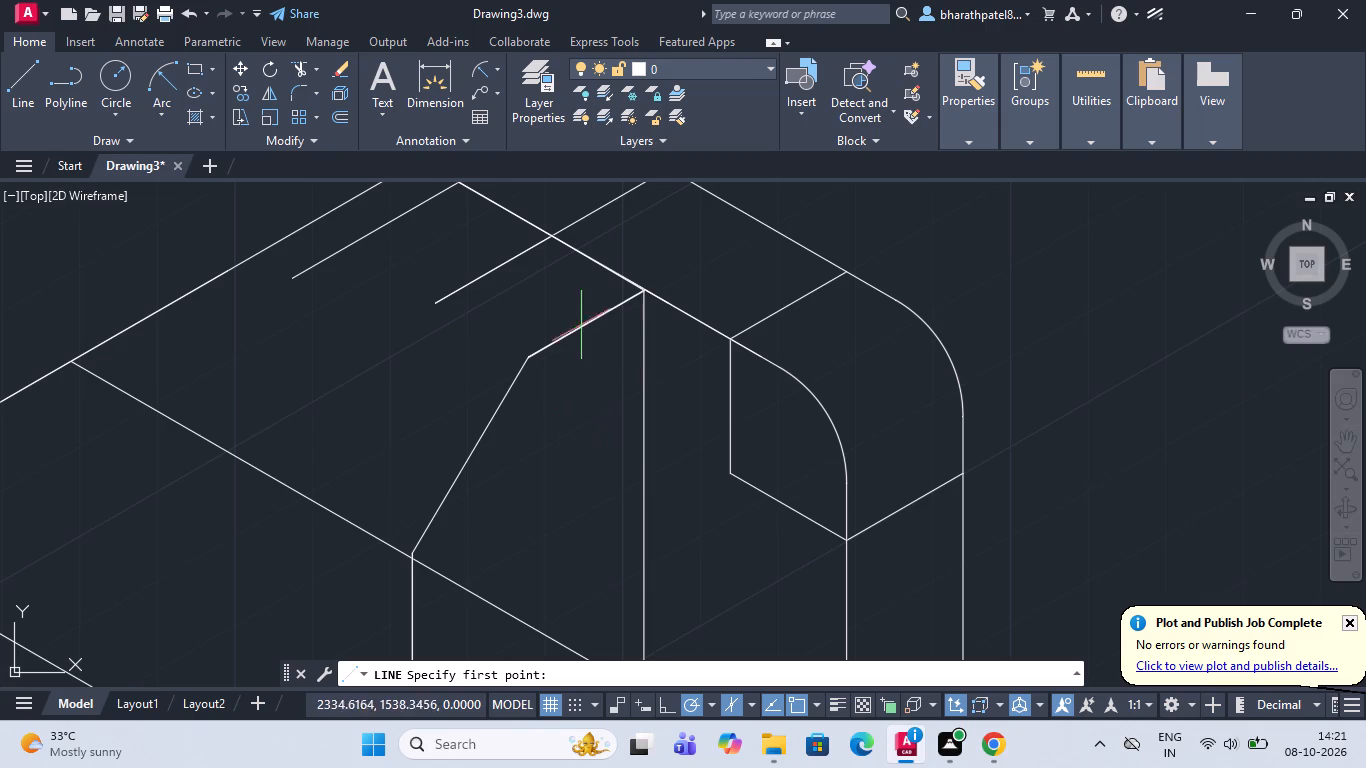
pyautogui.scroll(-2, 354, 396)
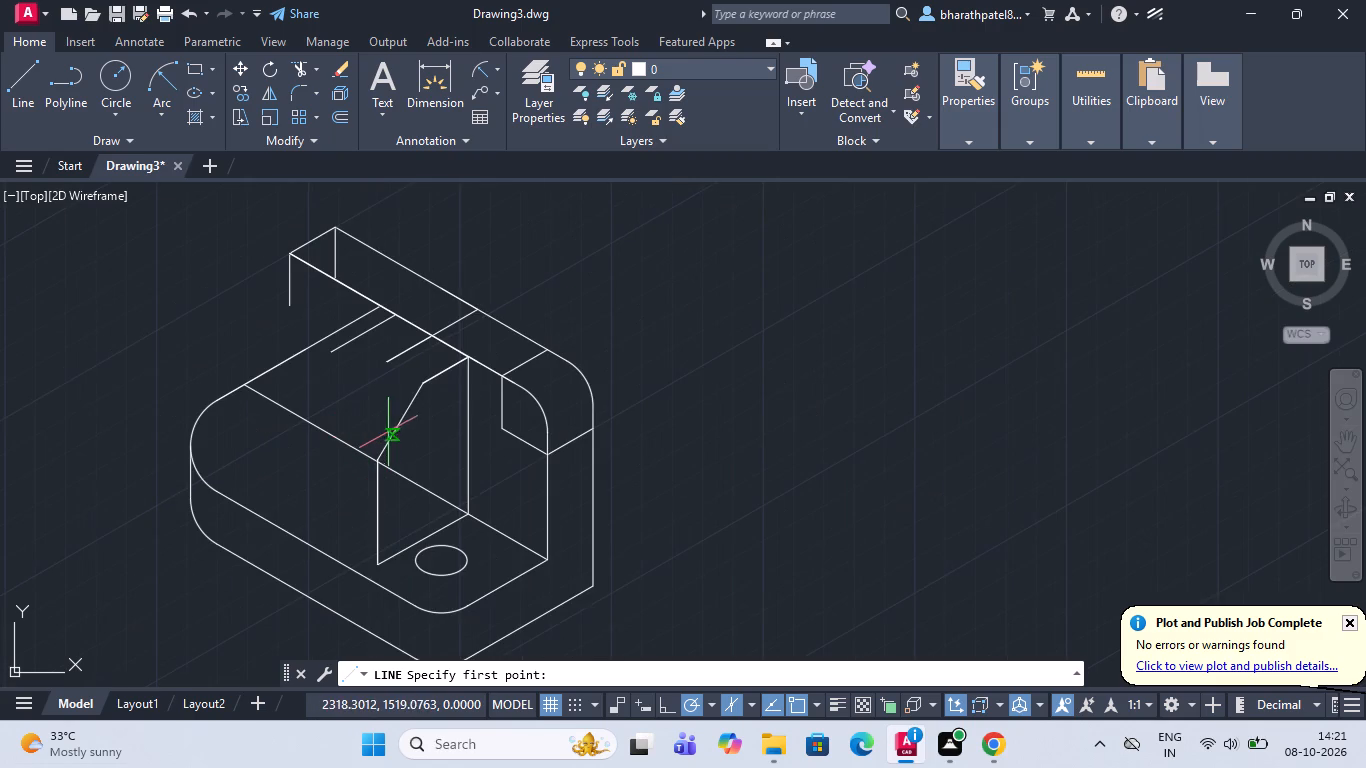
pyautogui.scroll(2, 449, 366)
pyautogui.scroll(-3, 449, 366)
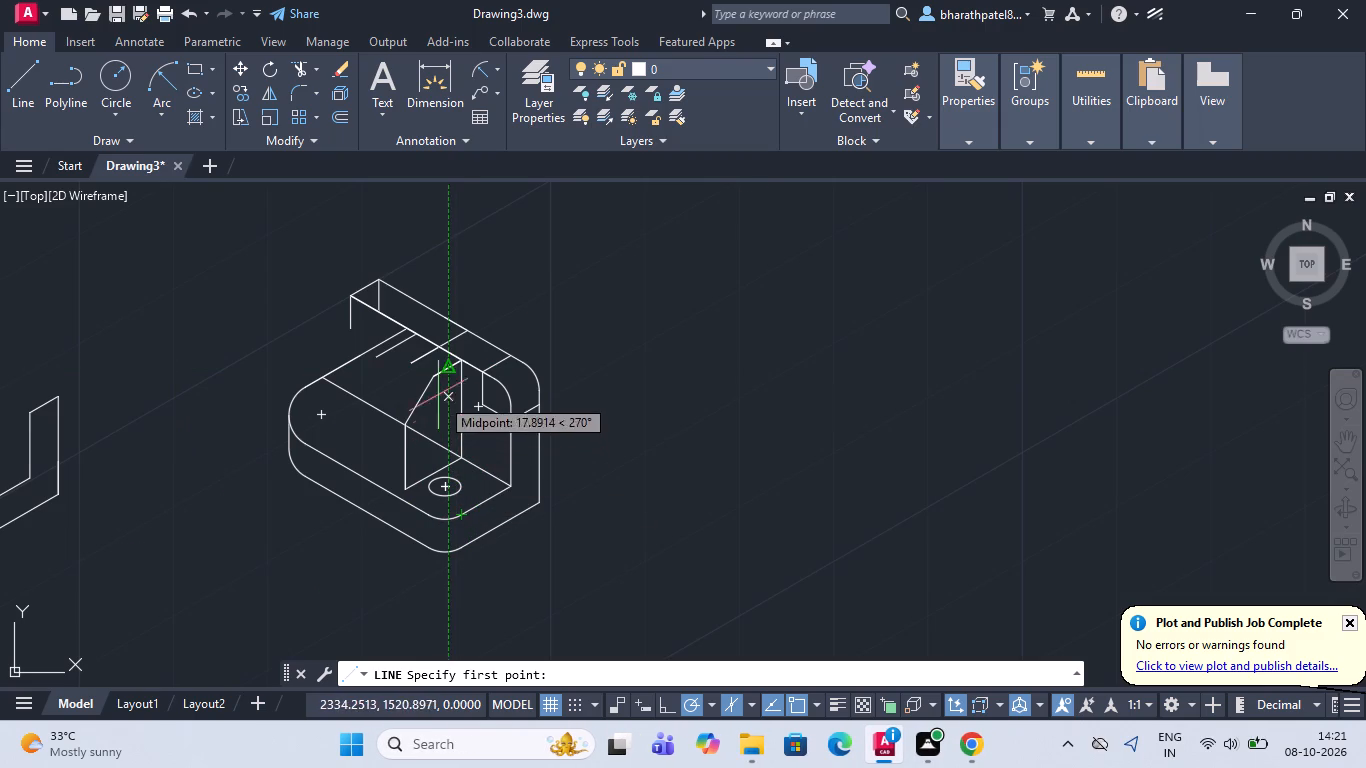
# Draw a vertical line from the rib's bottom inner corner up to the point where its top edge meets the upright's top front edge.
pyautogui.click(20, 73)
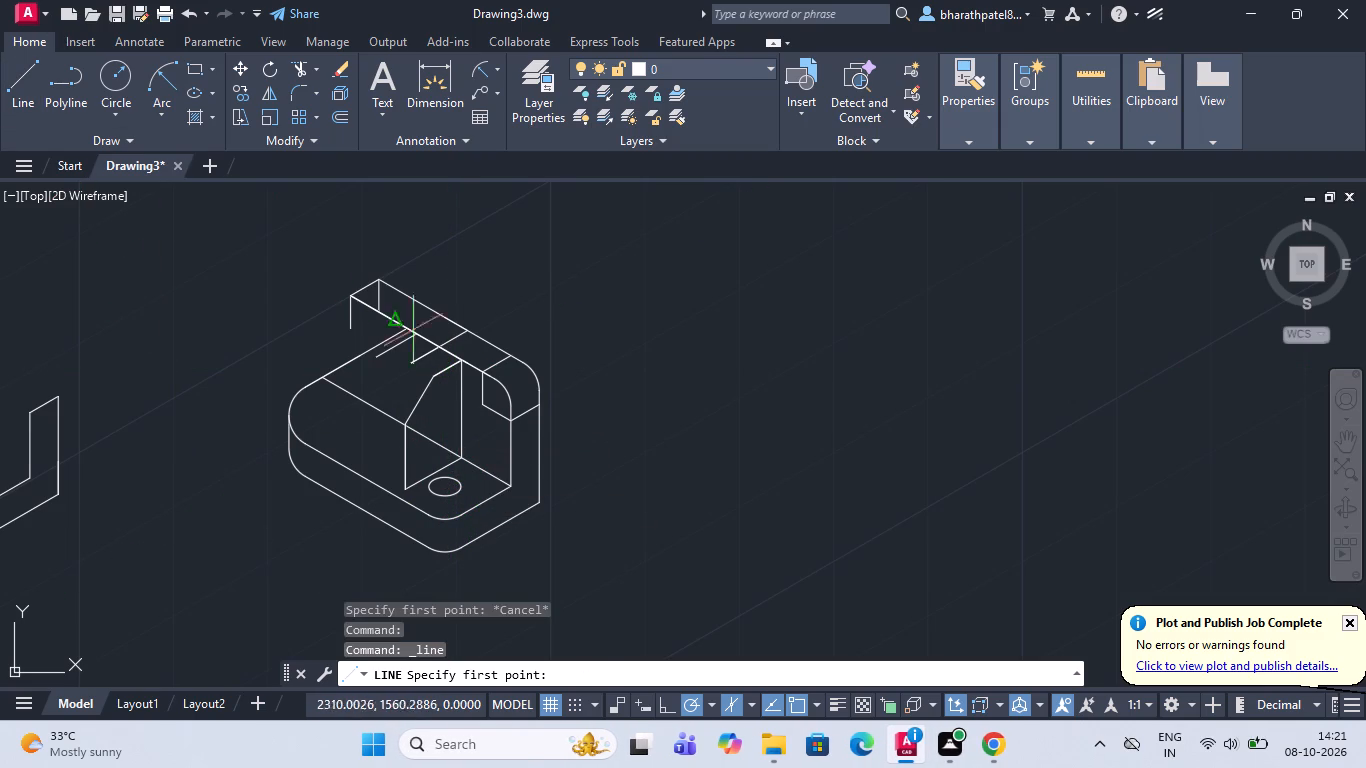
pyautogui.scroll(4, 435, 355)
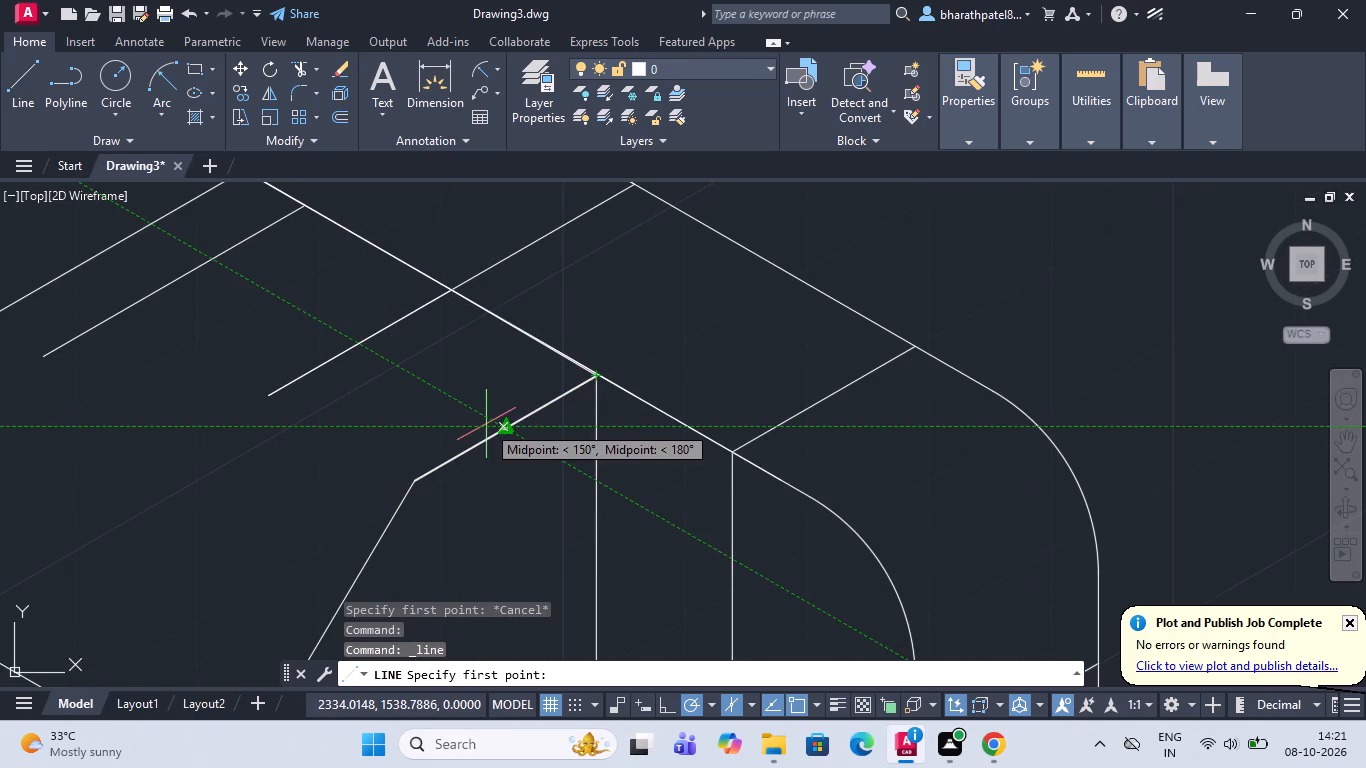
pyautogui.scroll(4, 622, 390)
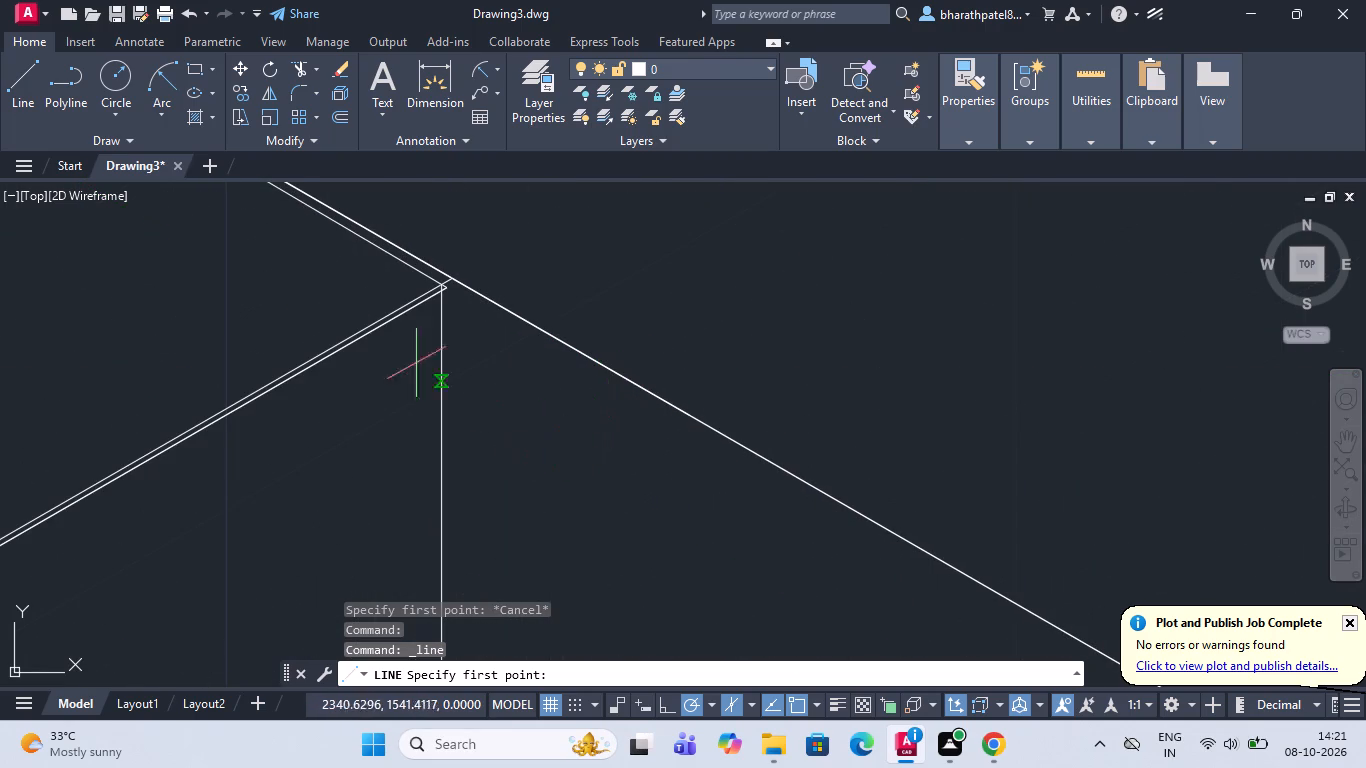
pyautogui.click(20, 95)
pyautogui.scroll(-2, 500, 343)
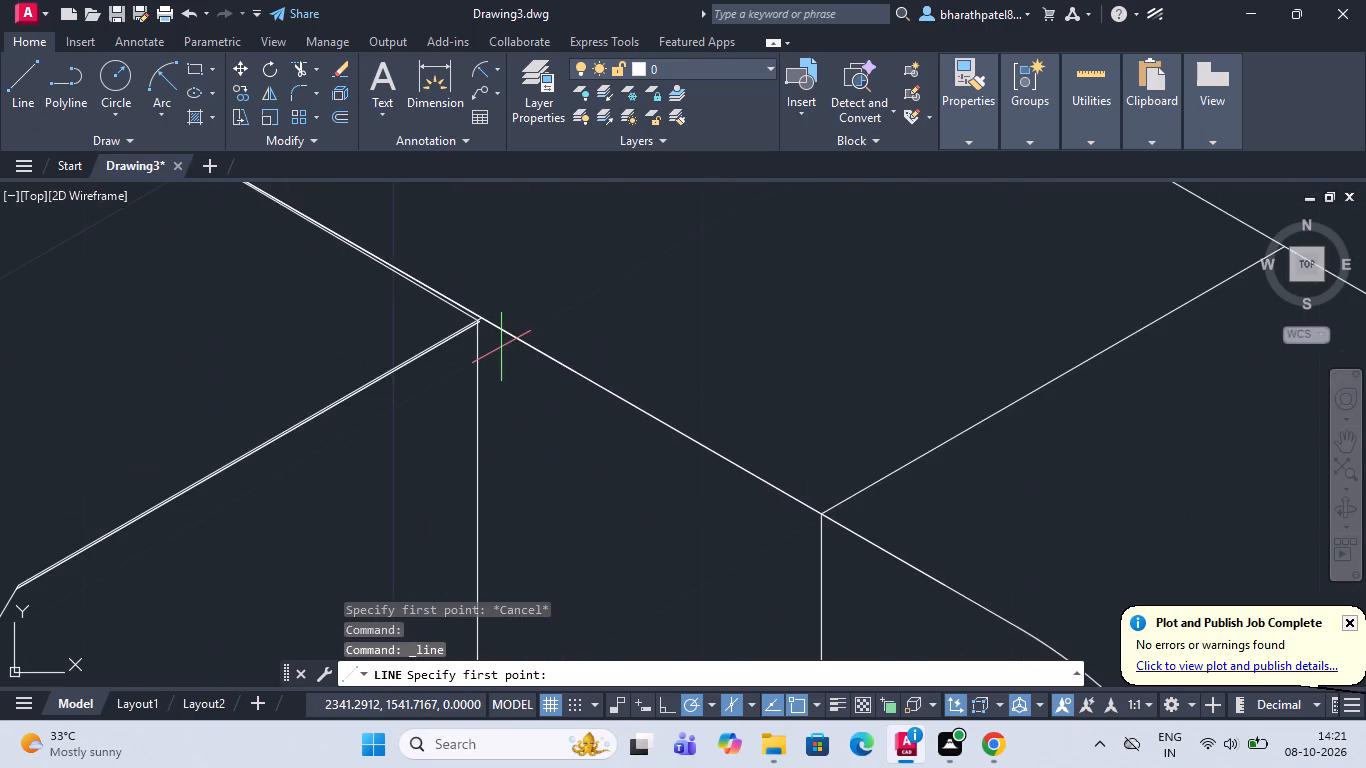
pyautogui.scroll(-2, 501, 347)
pyautogui.scroll(-4, 489, 477)
pyautogui.scroll(6, 495, 535)
pyautogui.scroll(-8, 454, 620)
pyautogui.scroll(2, 461, 618)
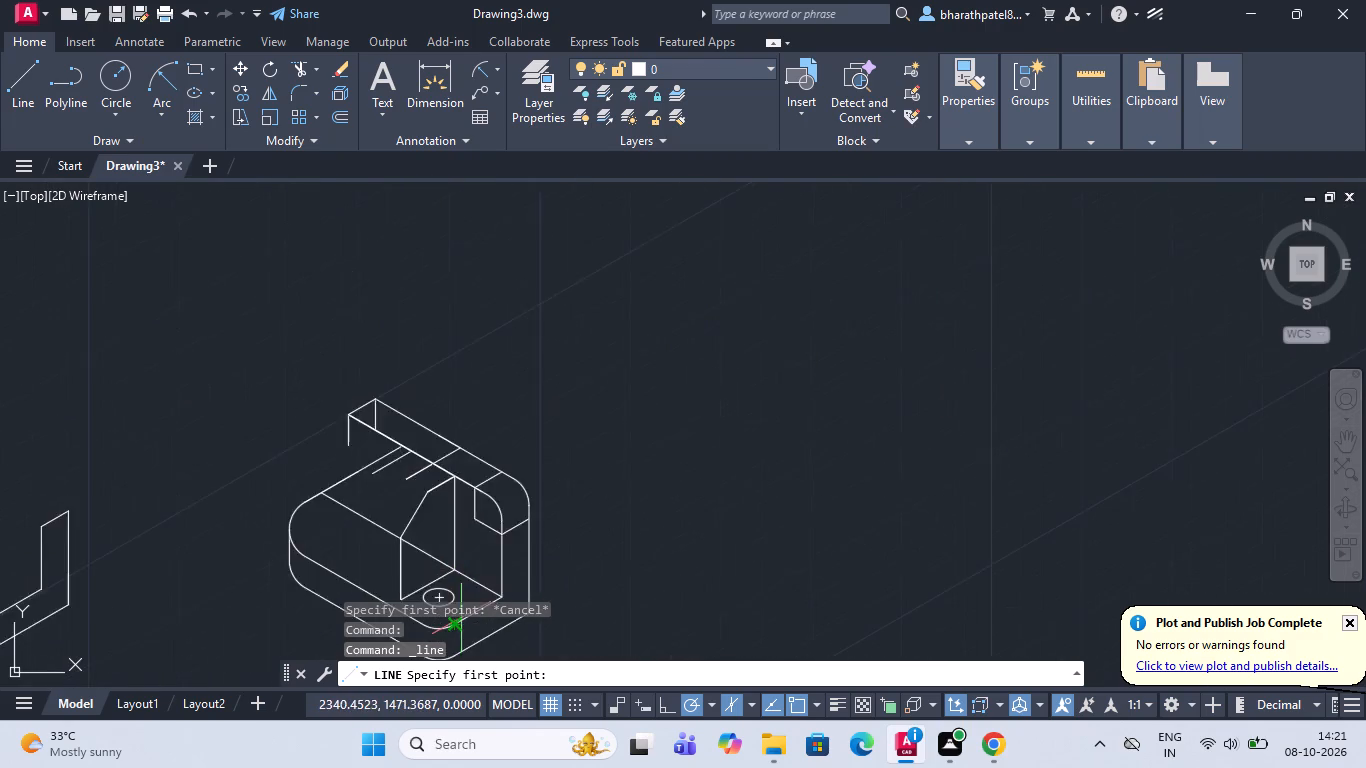
pyautogui.scroll(5, 461, 618)
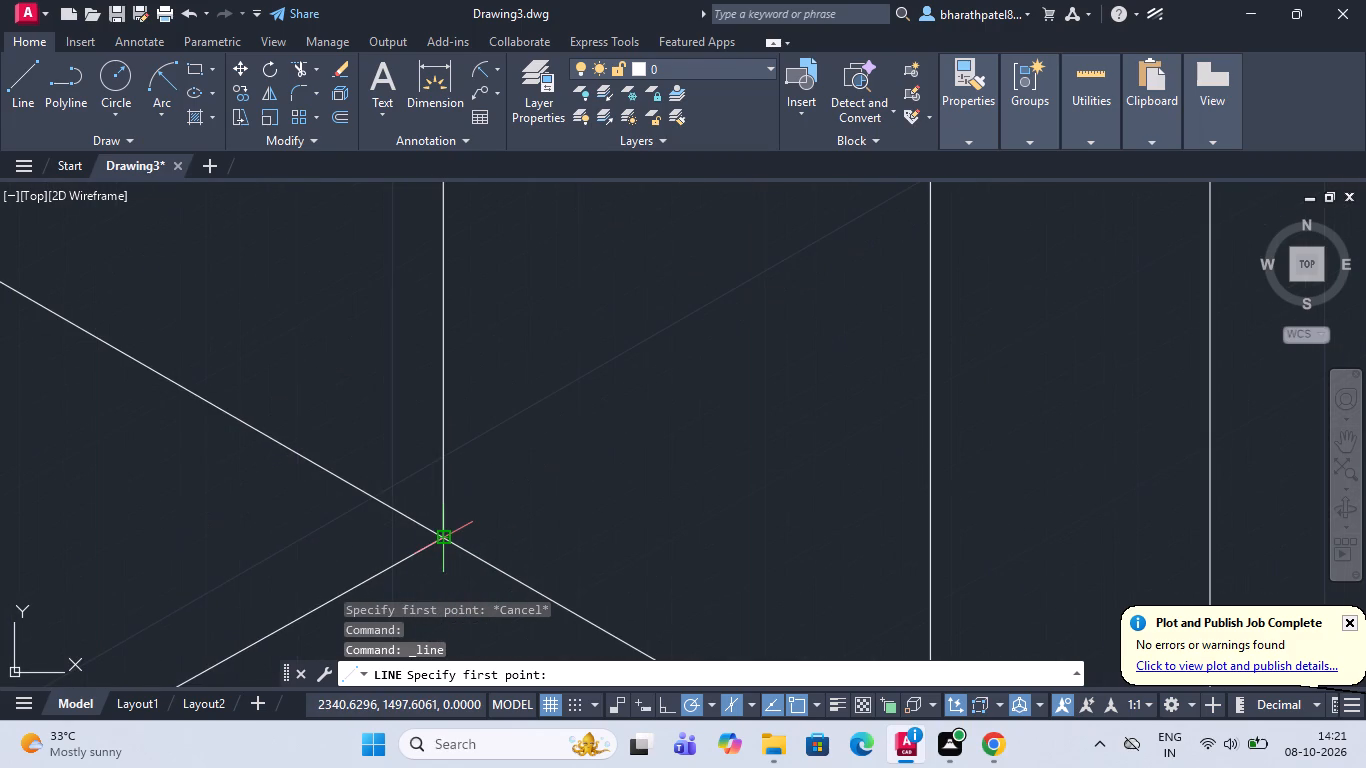
pyautogui.click(448, 539)
pyautogui.scroll(-6, 448, 539)
pyautogui.scroll(3, 455, 501)
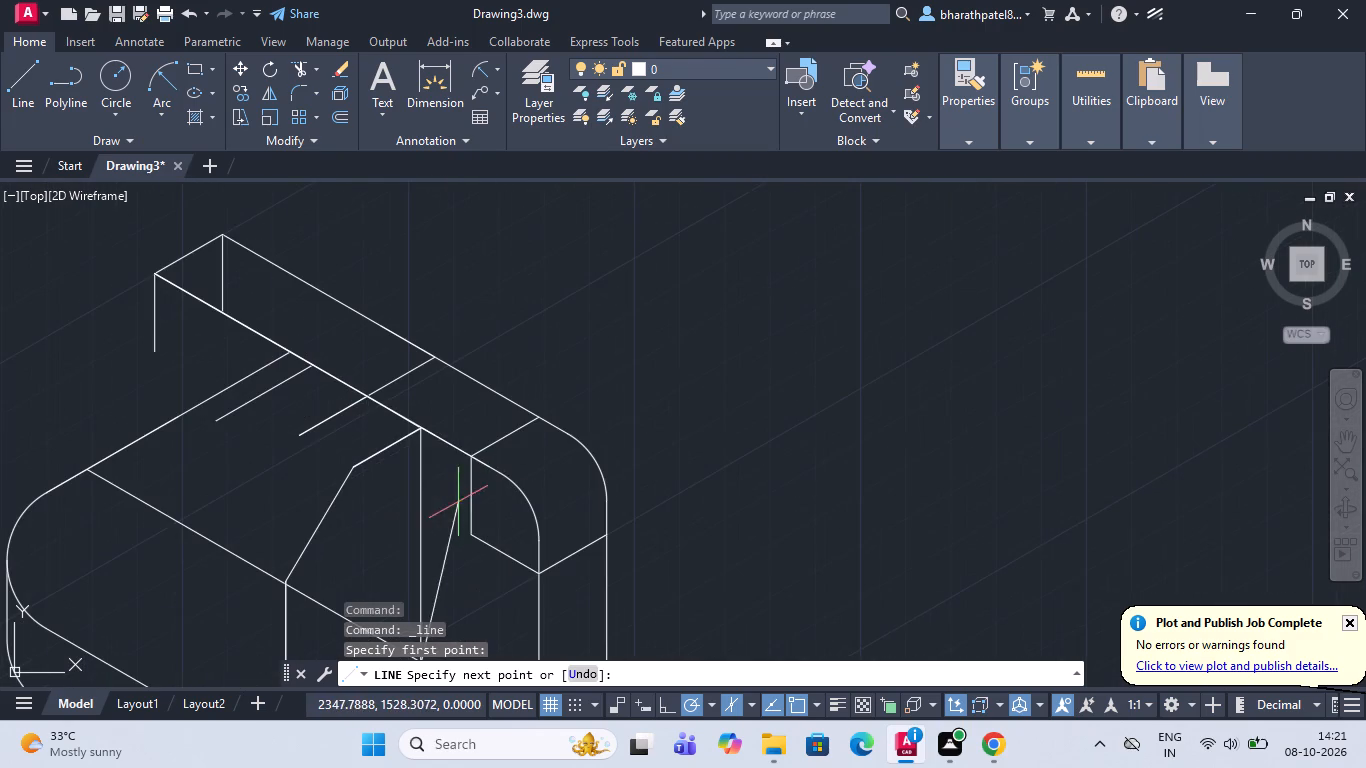
pyautogui.scroll(4, 433, 427)
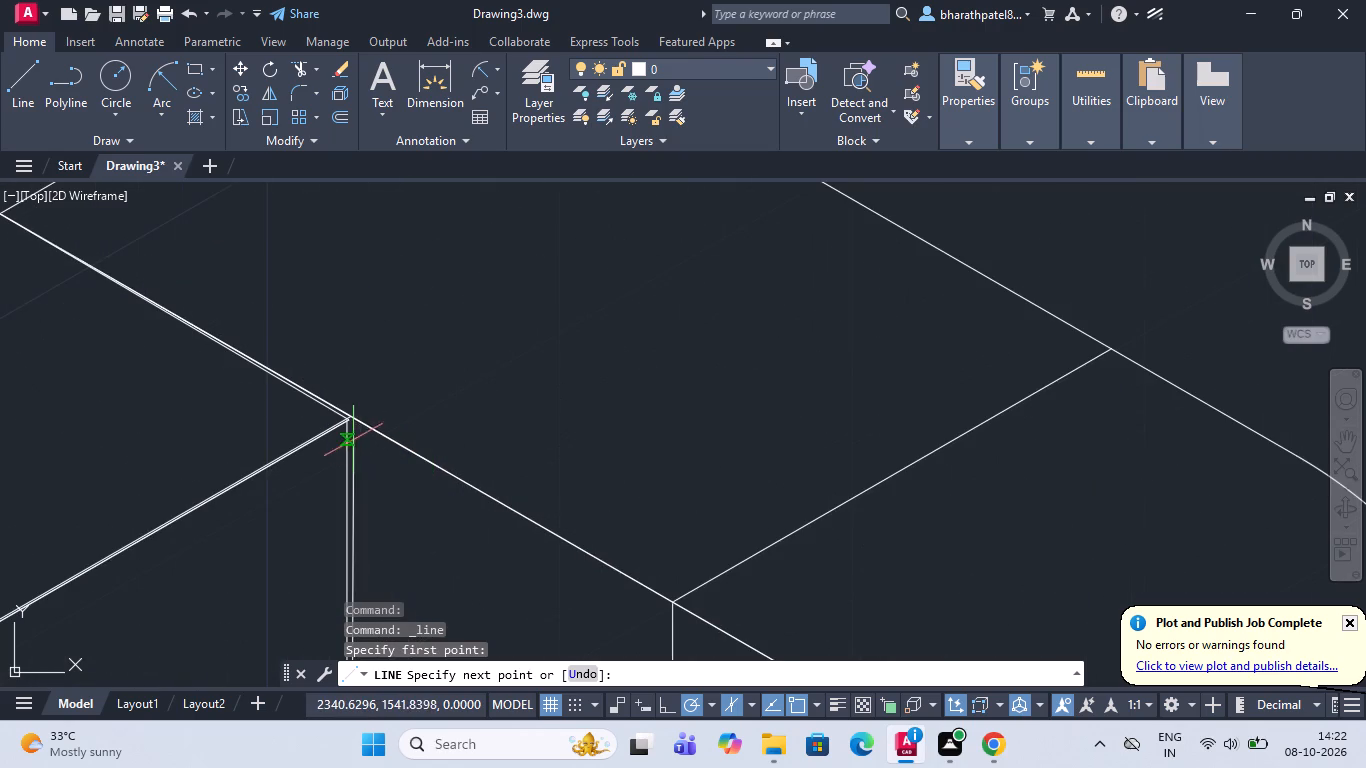
pyautogui.scroll(7, 352, 431)
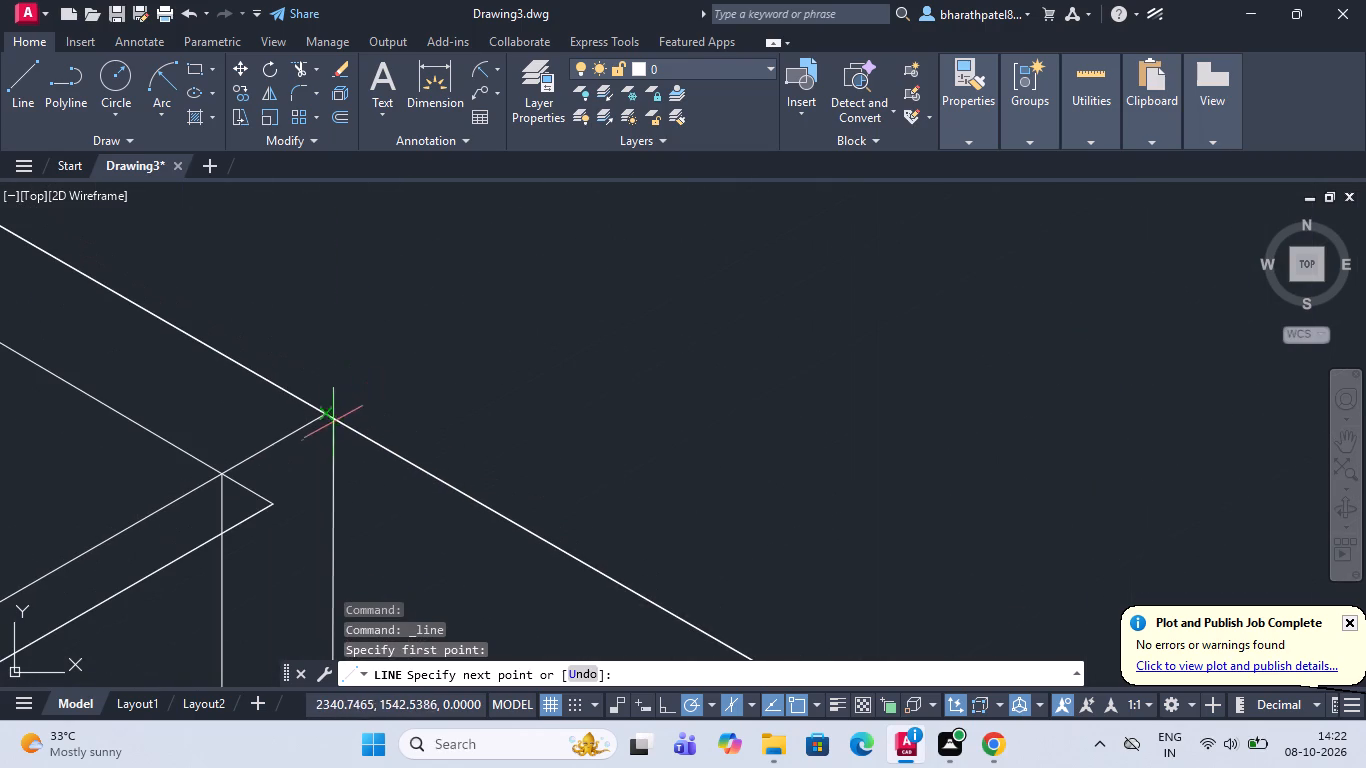
pyautogui.click(323, 419)
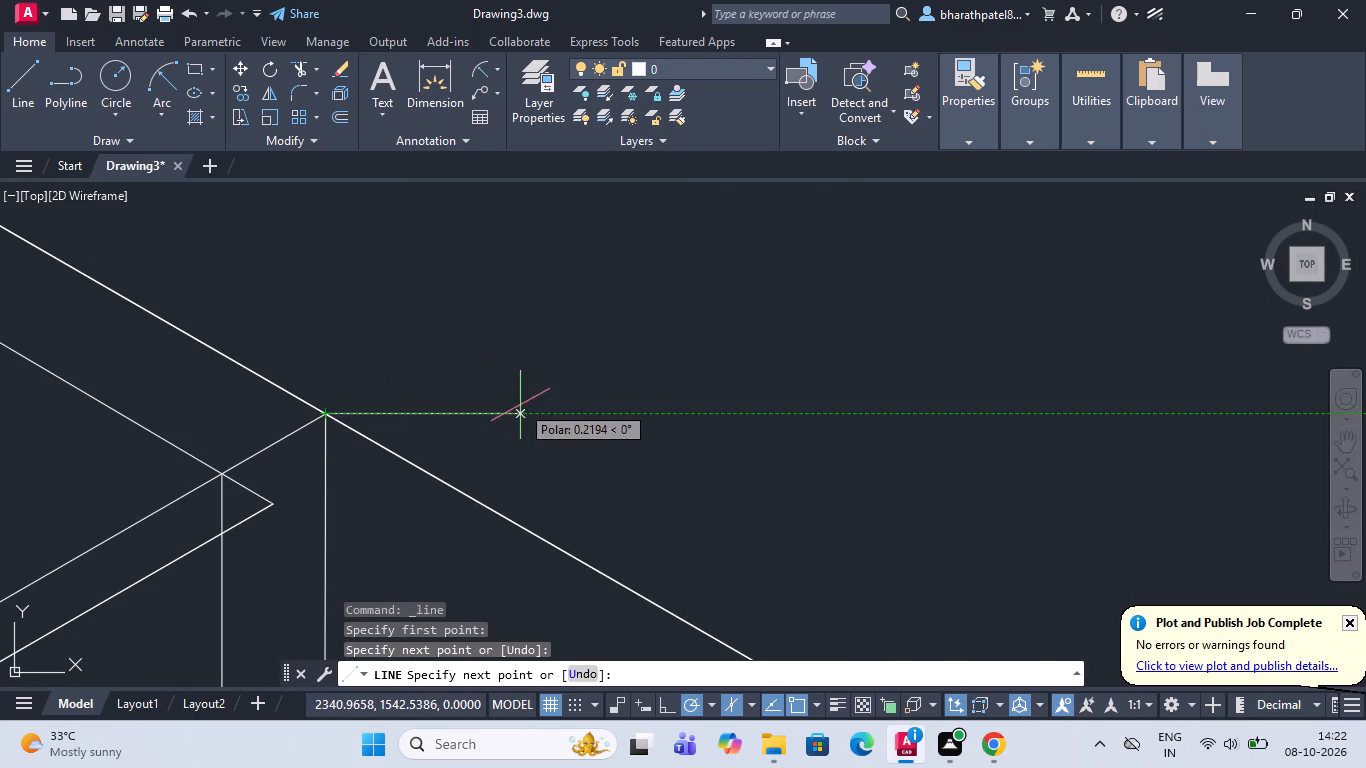
pyautogui.press('Escape')
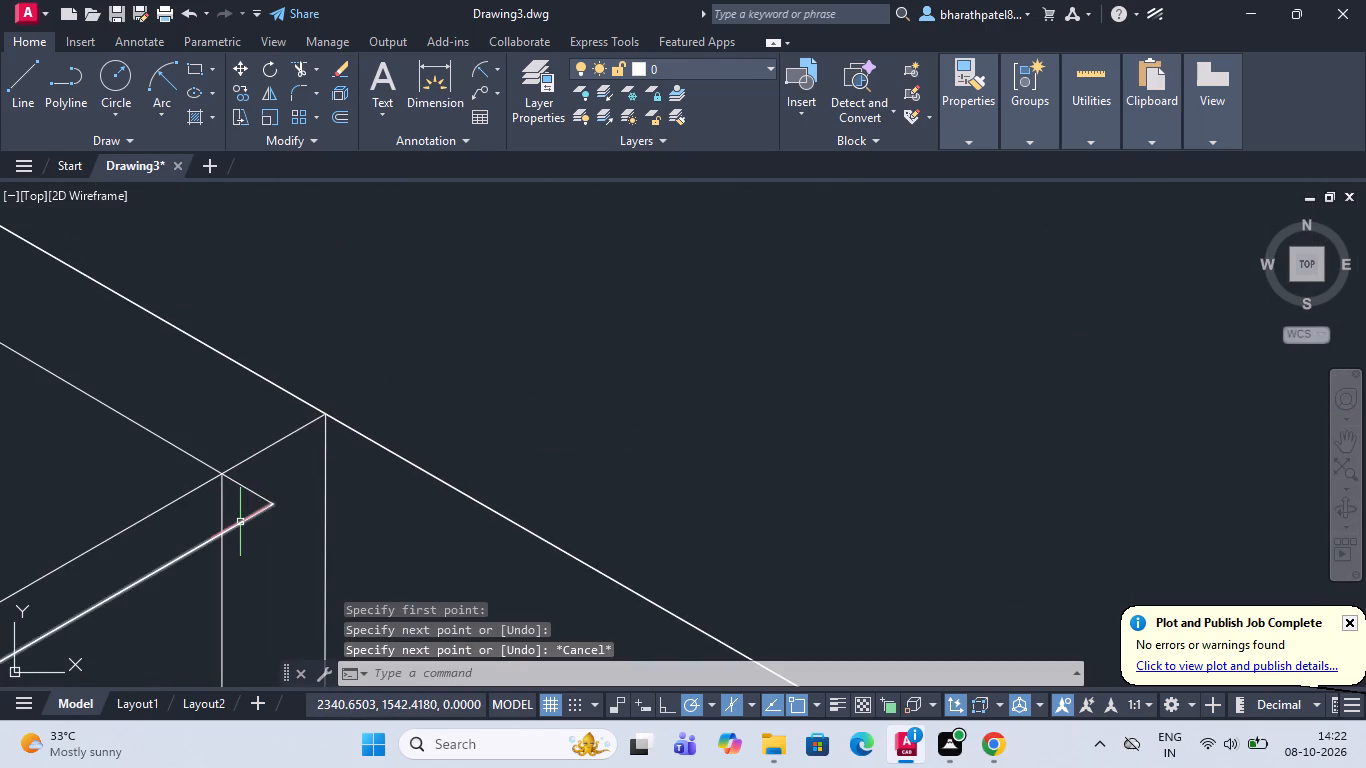
# Erase the rib's old inner vertical line and the redundant top edge line that stops short of the upright's top front edge.
pyautogui.click(240, 523)
pyautogui.click(223, 509)
pyautogui.scroll(-4, 223, 509)
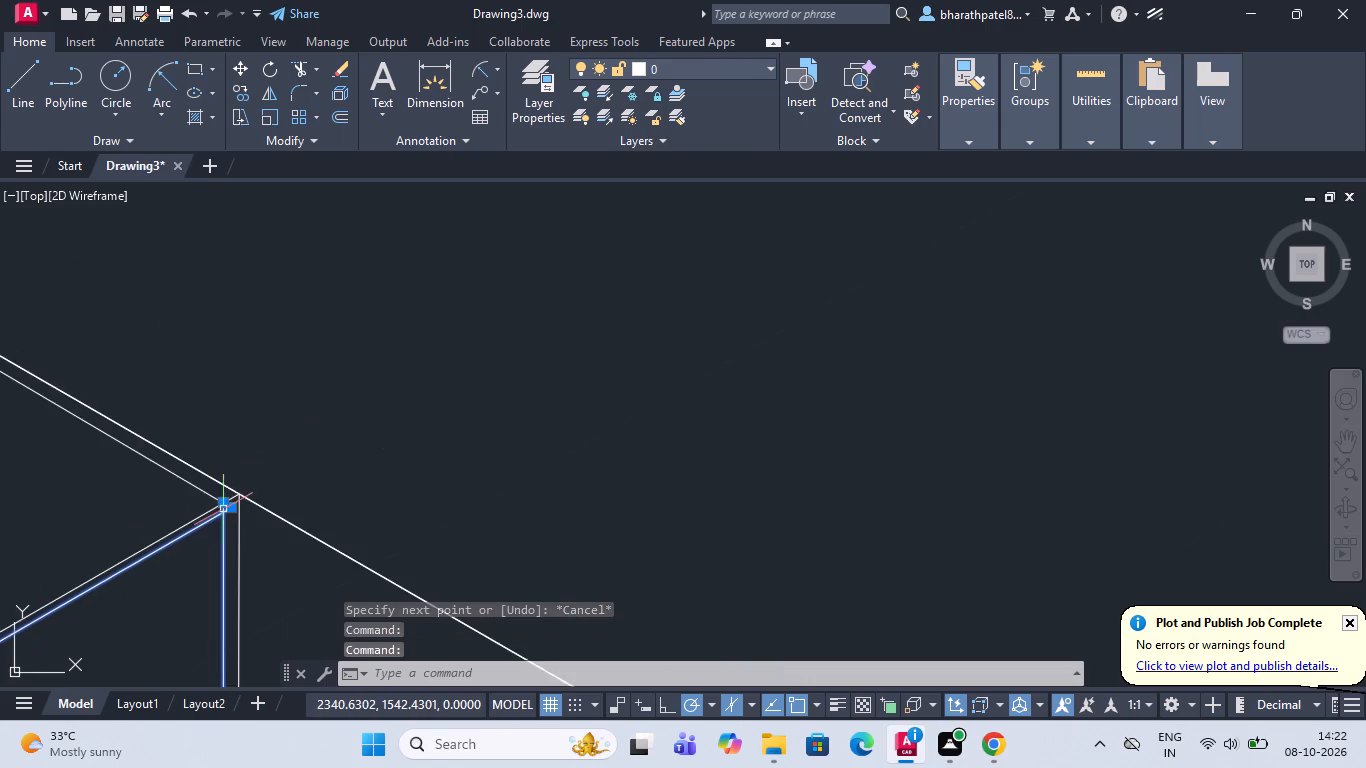
pyautogui.scroll(-9, 229, 509)
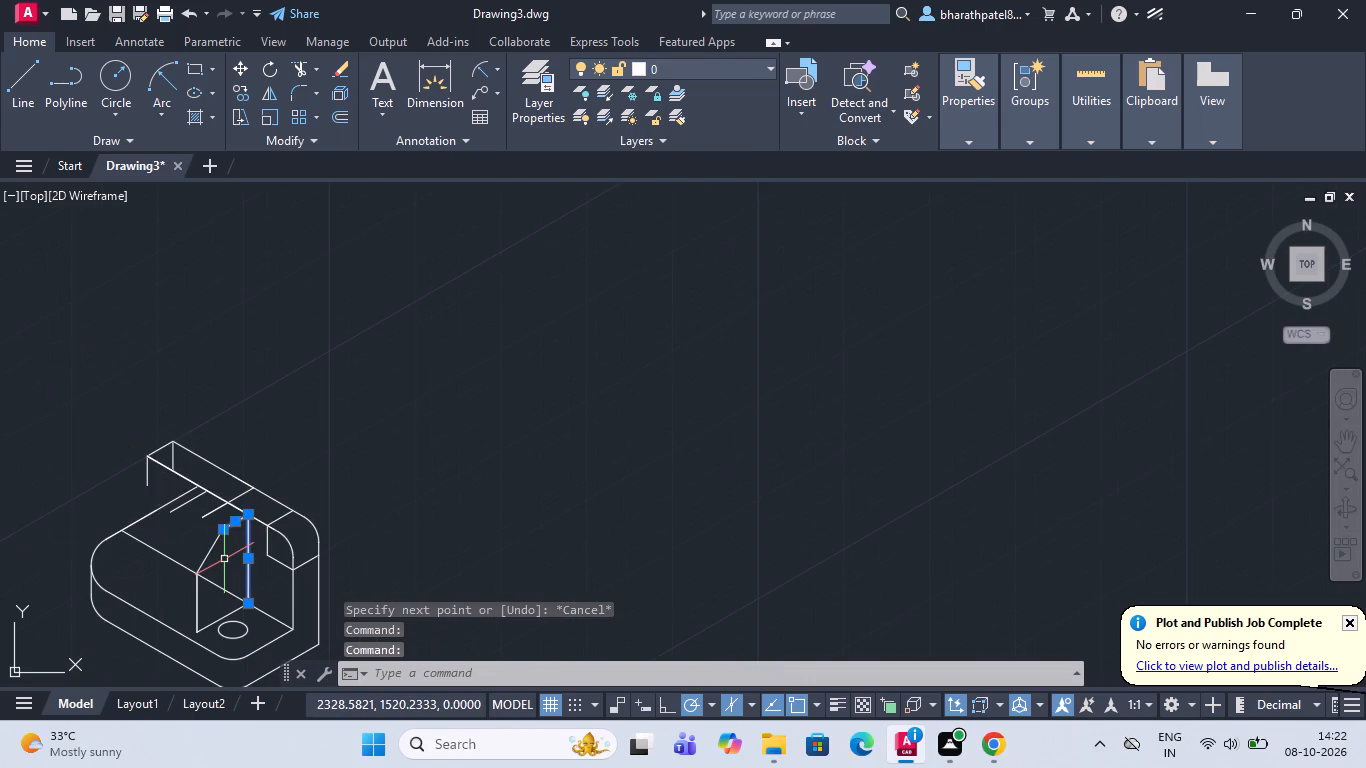
pyautogui.press('Delete')
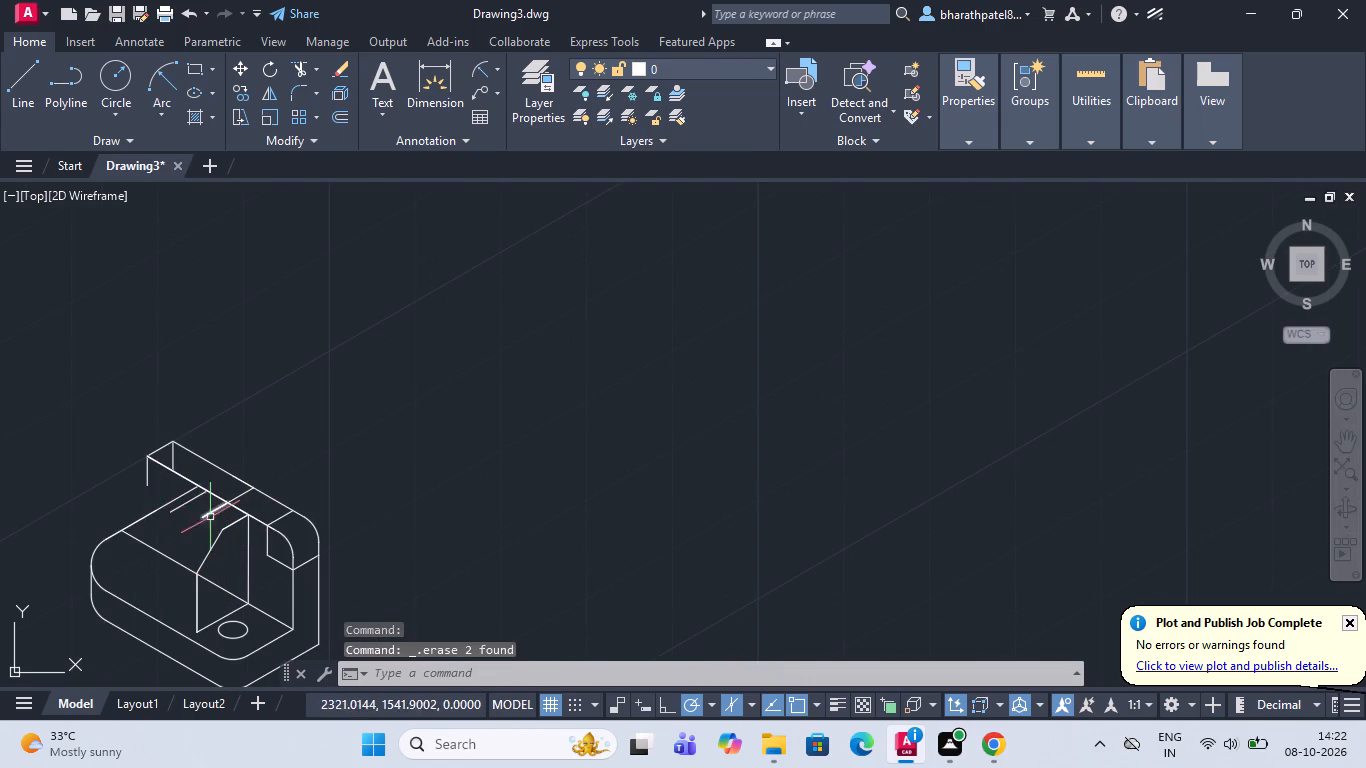
# Erase the remaining duplicate of the rib's top edge and the duplicate line running just below the upright's top front edge.
pyautogui.scroll(4, 270, 535)
pyautogui.scroll(6, 85, 428)
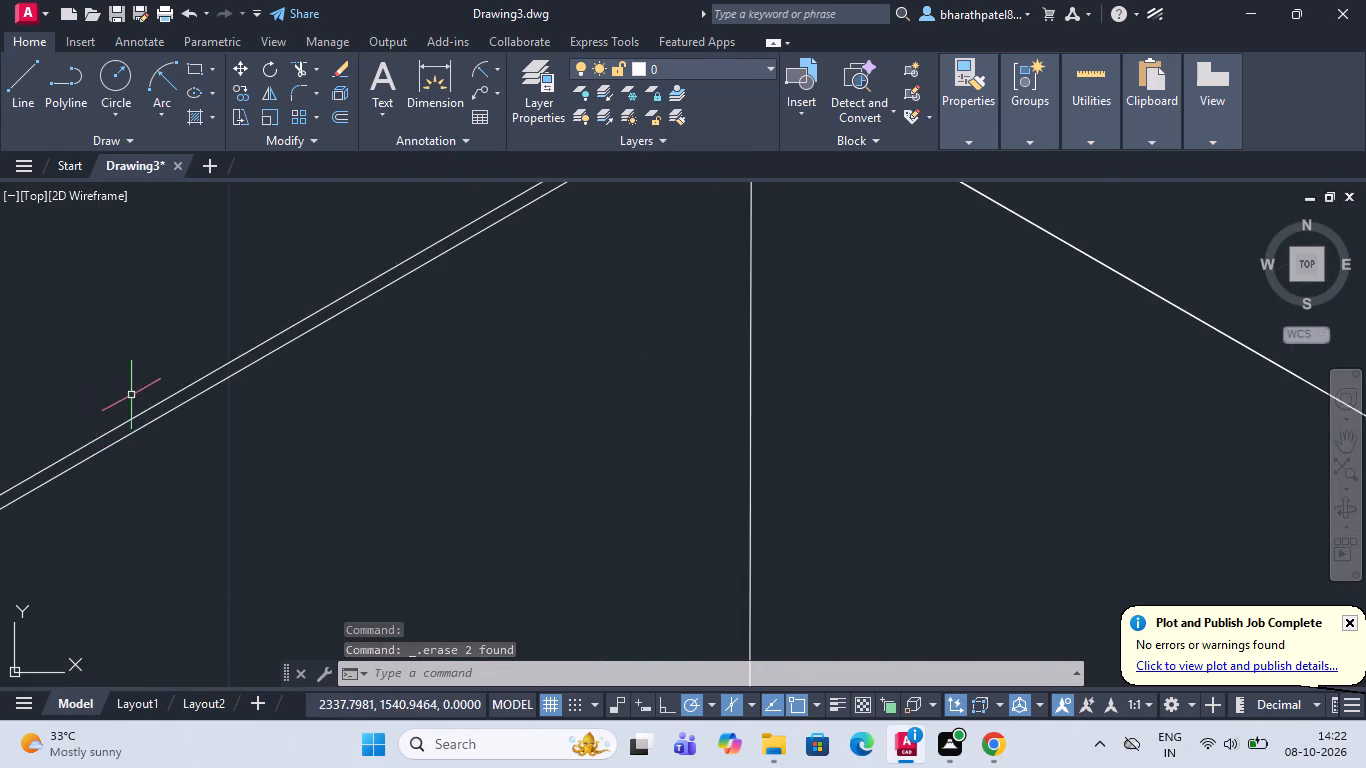
pyautogui.scroll(-3, 143, 391)
pyautogui.scroll(3, 124, 366)
pyautogui.scroll(-3, 422, 380)
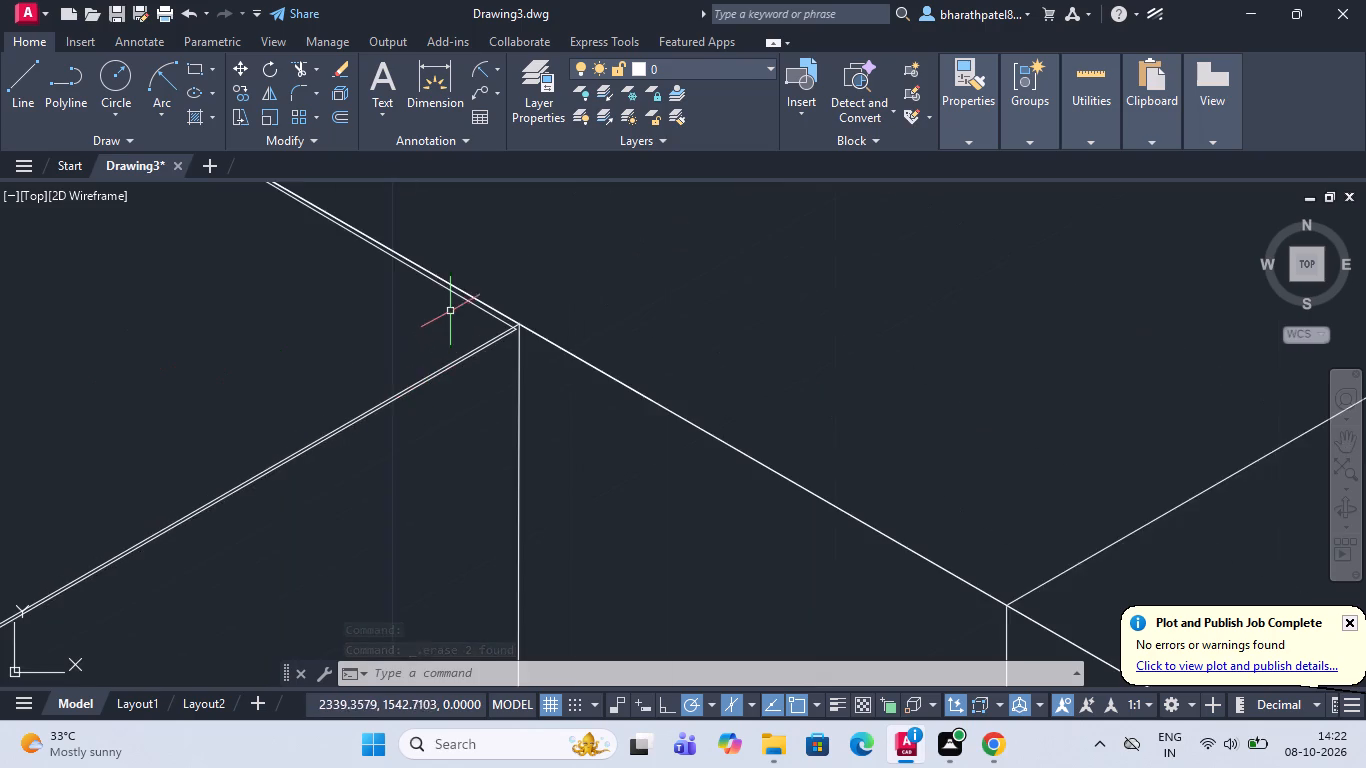
pyautogui.scroll(4, 450, 306)
pyautogui.click(837, 470)
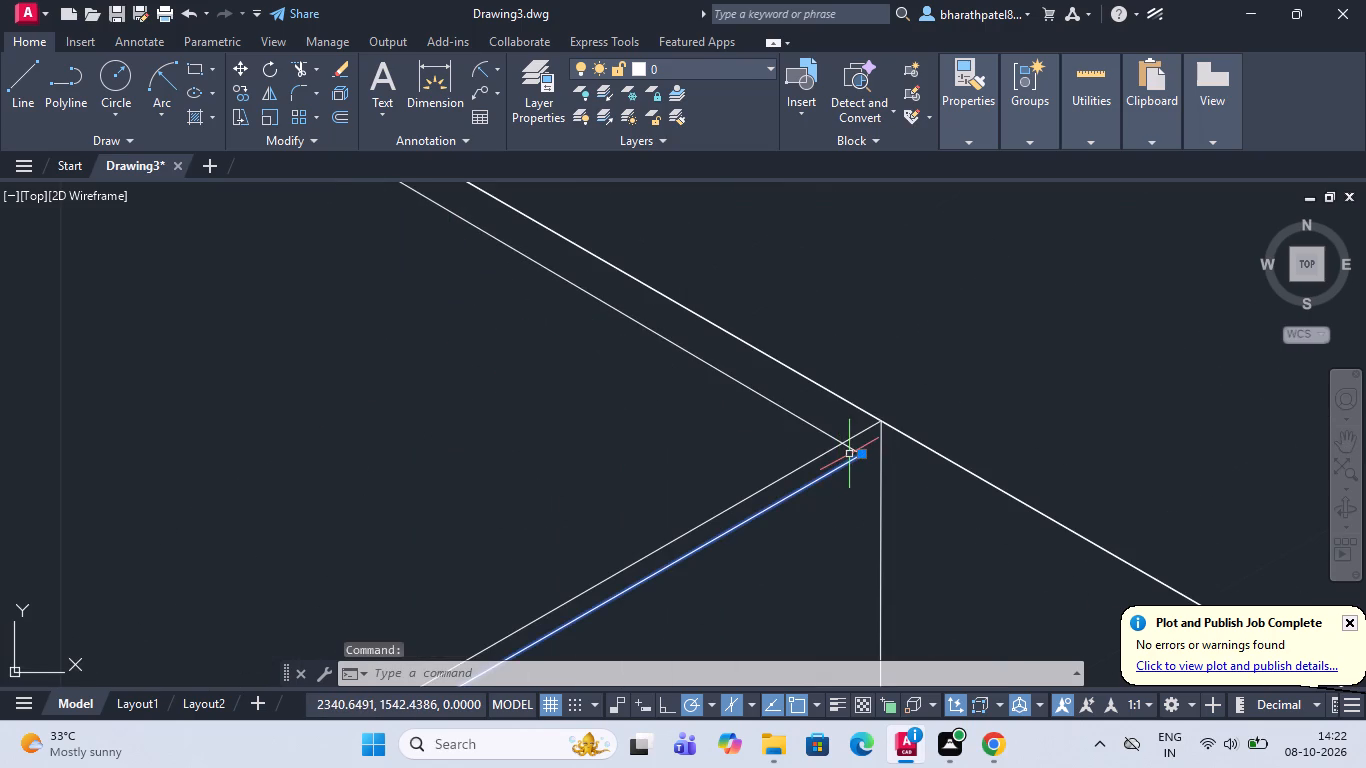
pyautogui.click(853, 449)
pyautogui.press('Delete')
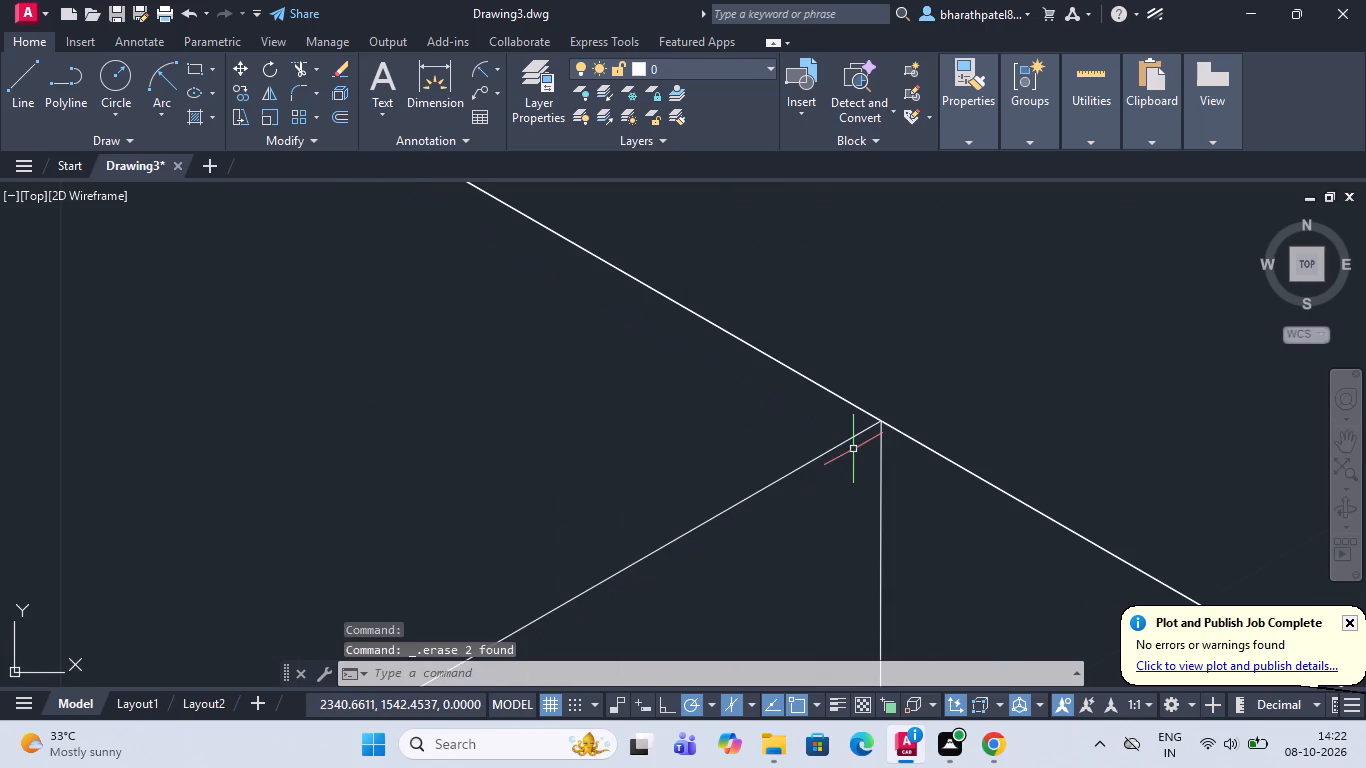
# Examine the rib's top and sloped edges and the nearby open lines for leftover duplicates and missing edges.
pyautogui.scroll(-8, 853, 449)
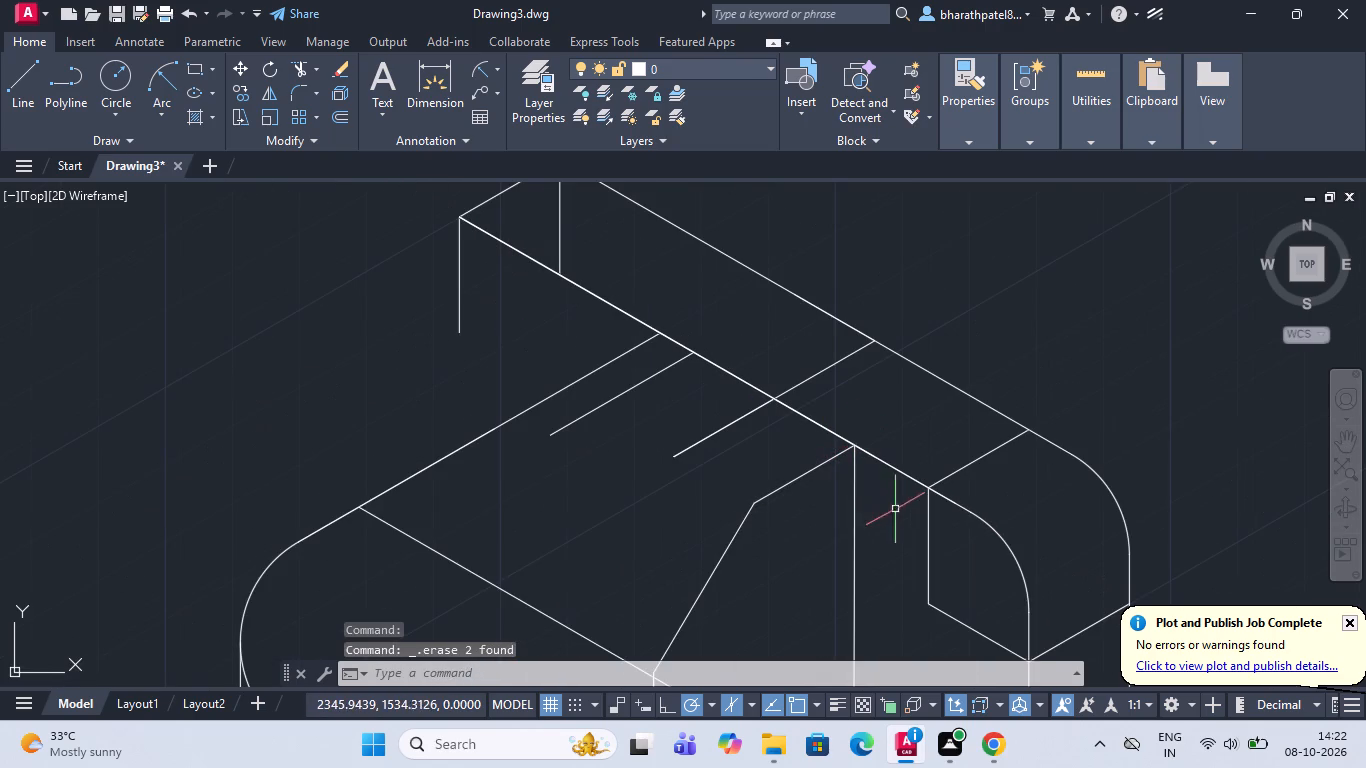
pyautogui.scroll(4, 791, 580)
pyautogui.scroll(-3, 779, 543)
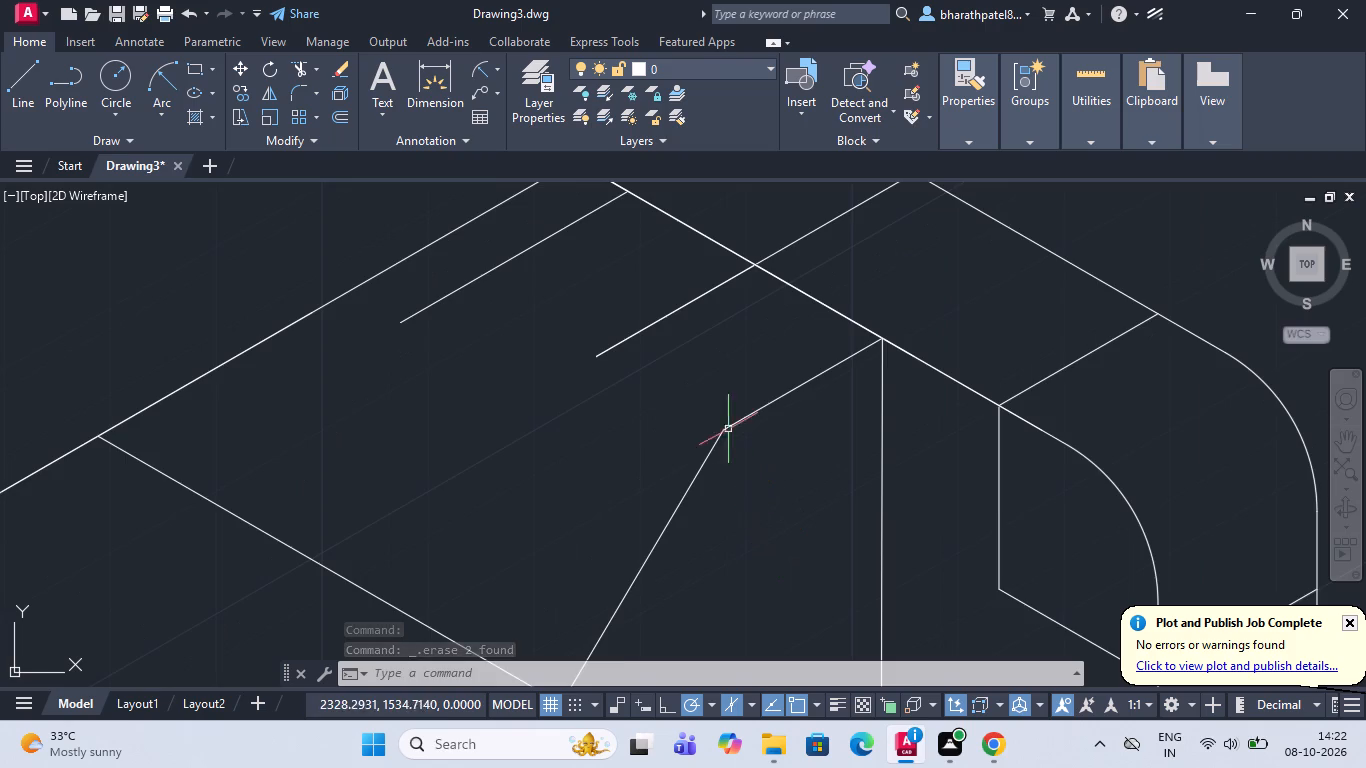
pyautogui.scroll(2, 713, 406)
pyautogui.scroll(-1, 726, 444)
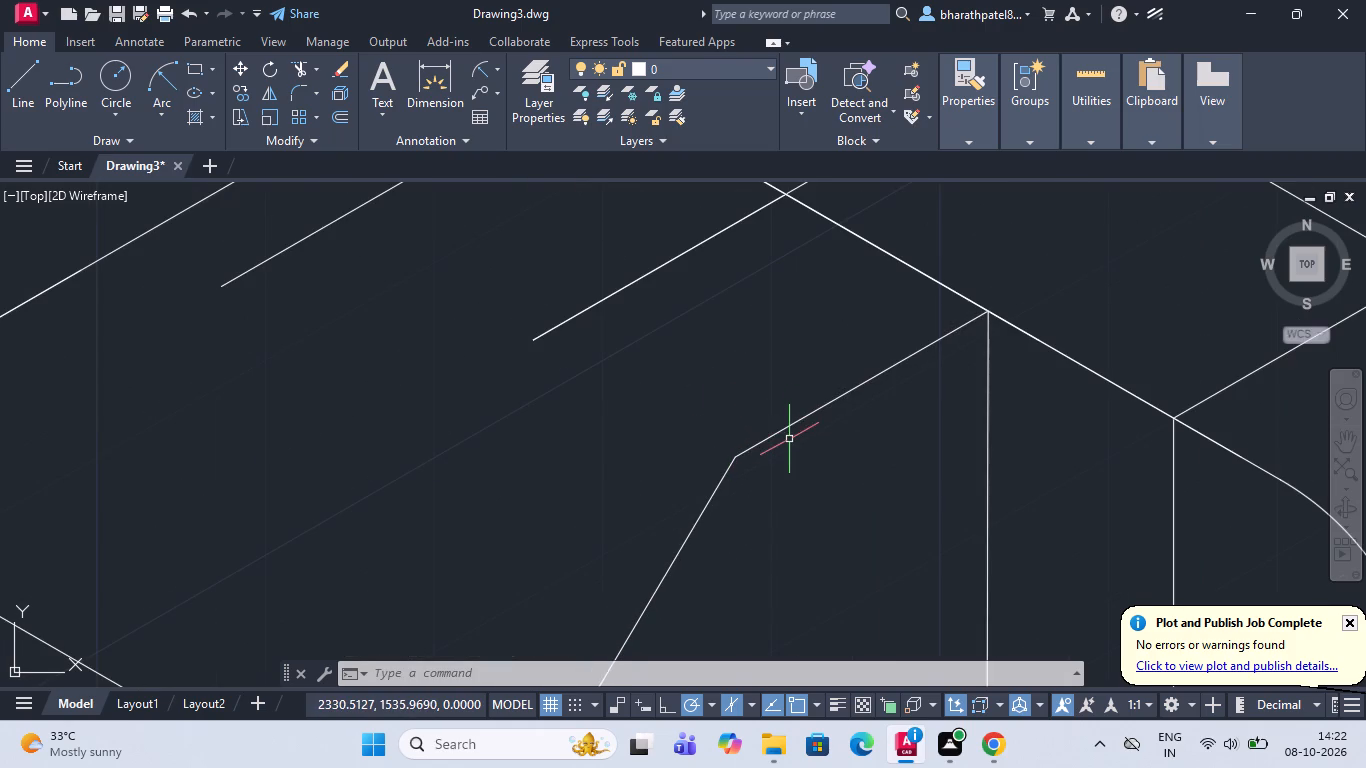
pyautogui.scroll(-2, 833, 376)
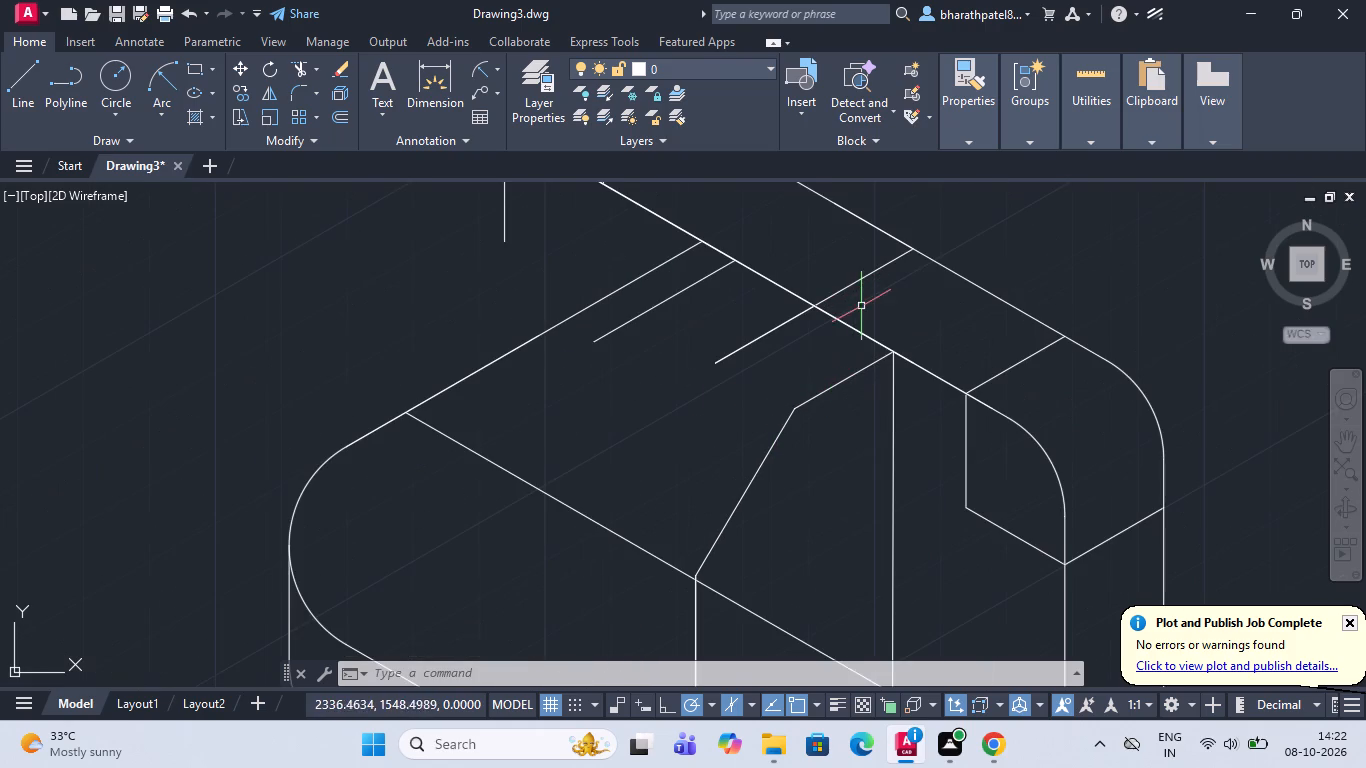
pyautogui.scroll(-1, 872, 338)
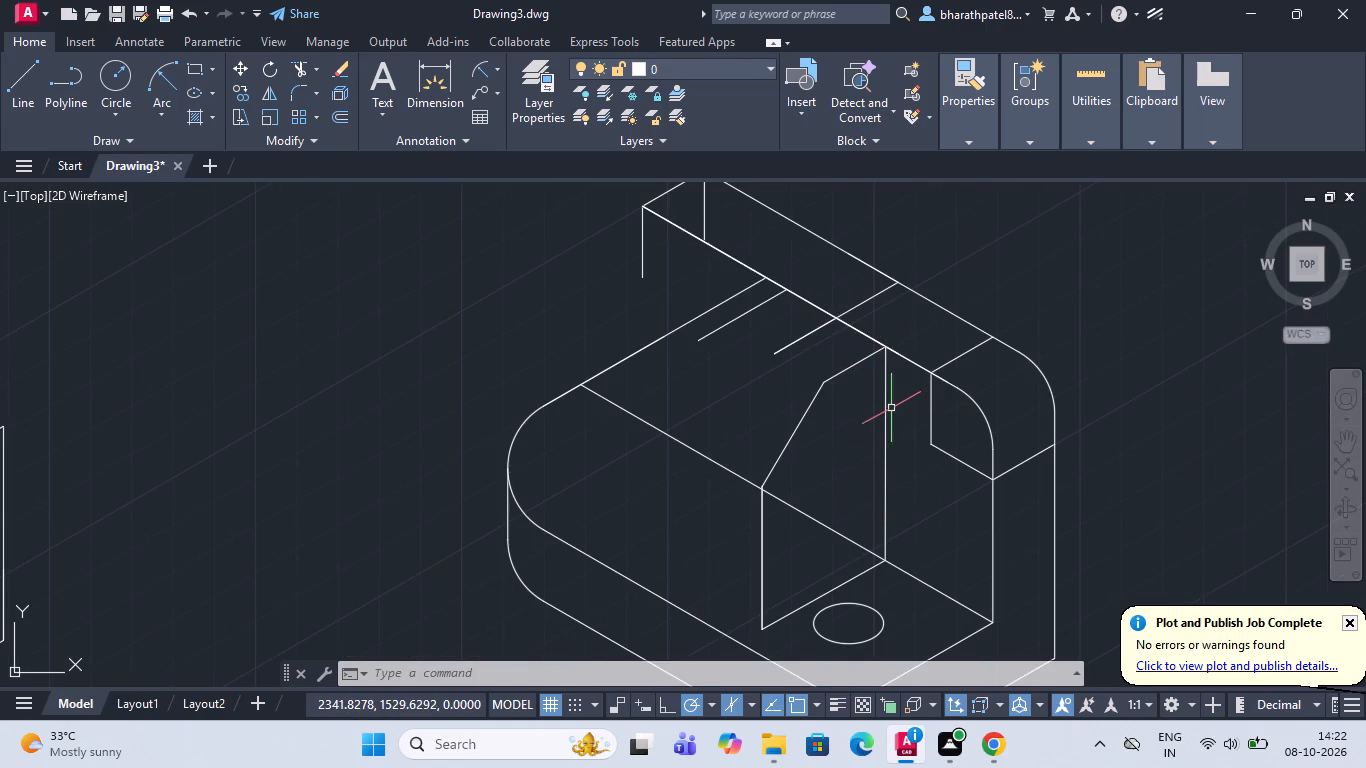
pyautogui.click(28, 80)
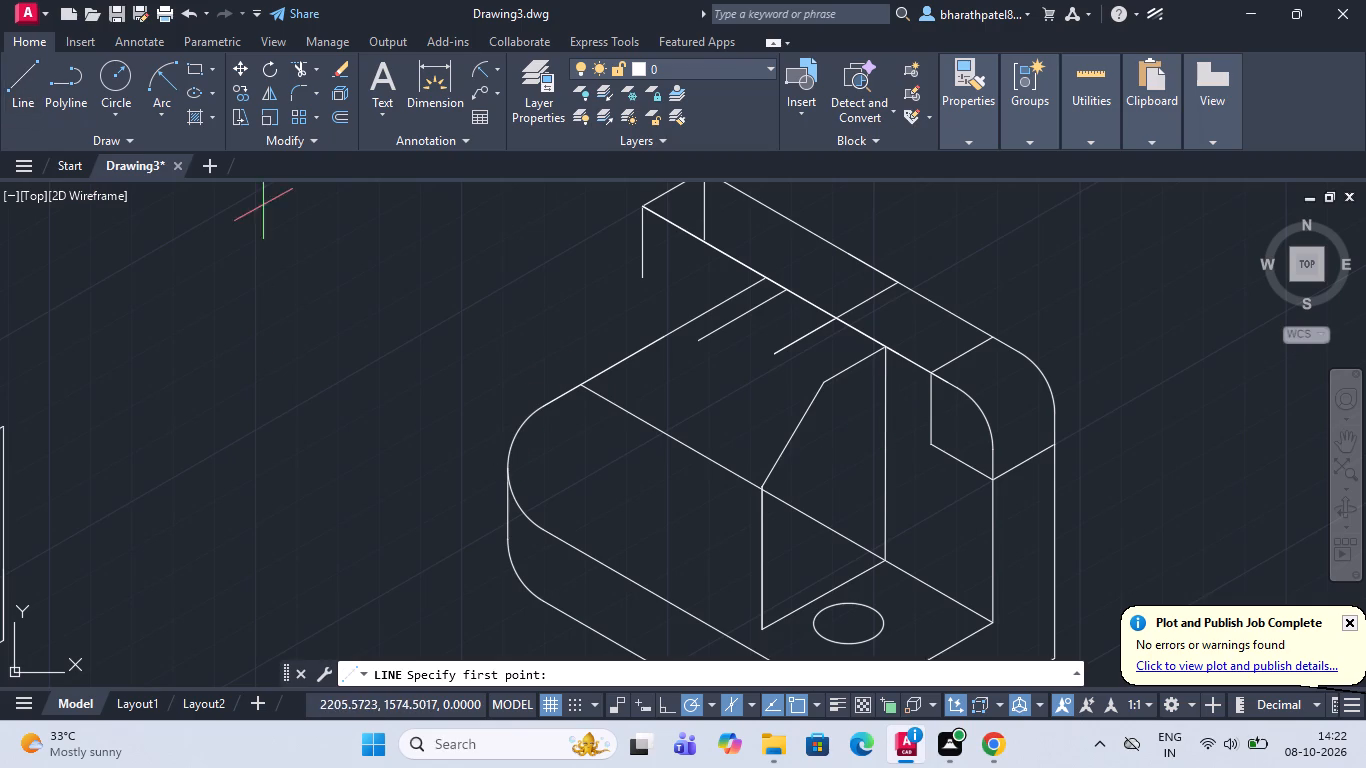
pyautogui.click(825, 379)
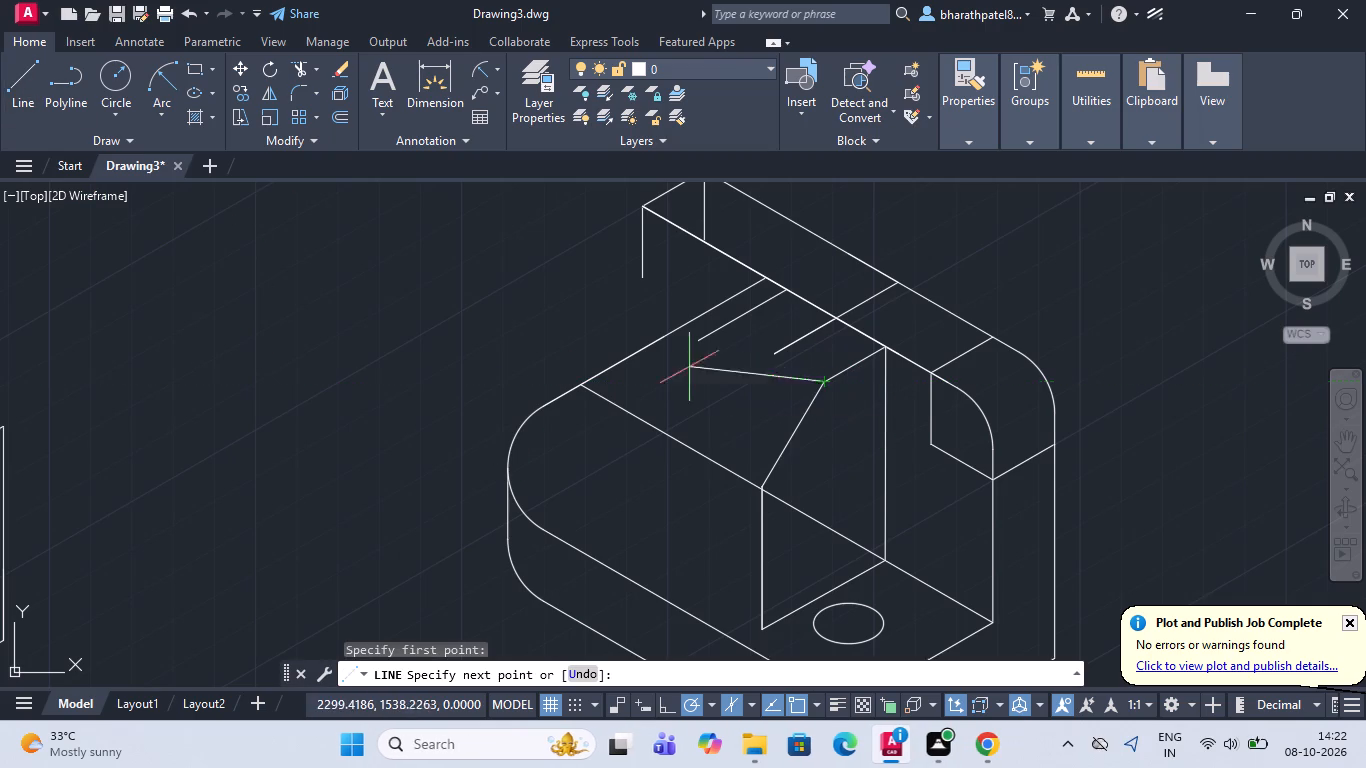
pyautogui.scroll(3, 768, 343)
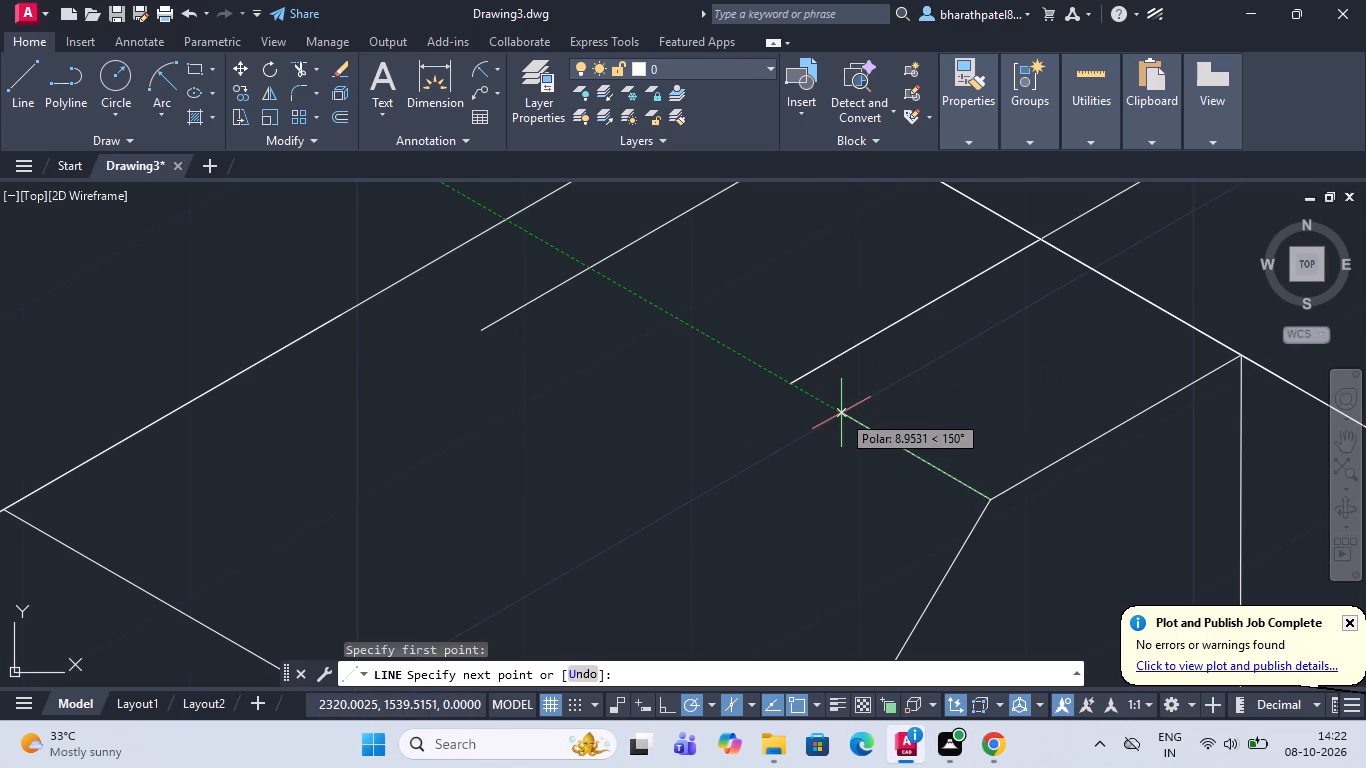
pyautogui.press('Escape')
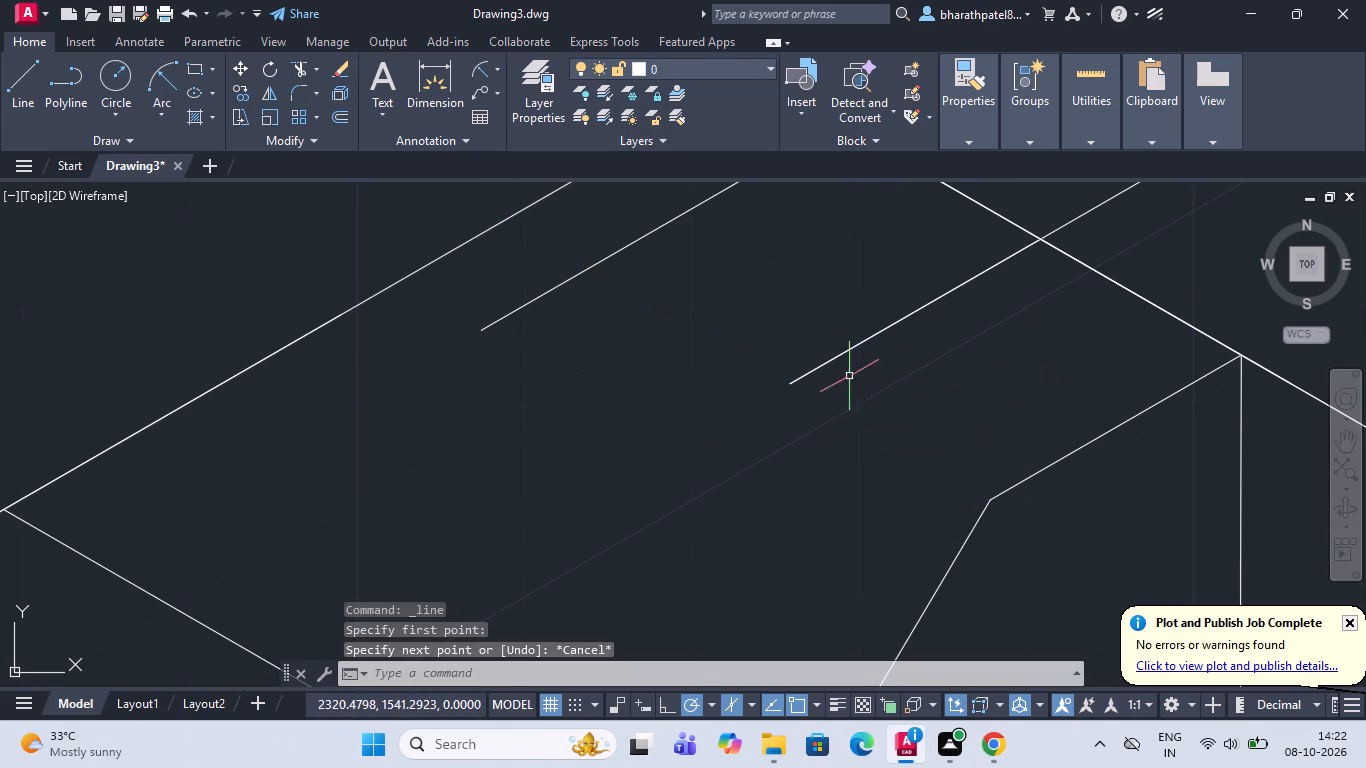
# Trim the open line nearest the rib where it extends forward past the upright's top front edge.
pyautogui.click(293, 69)
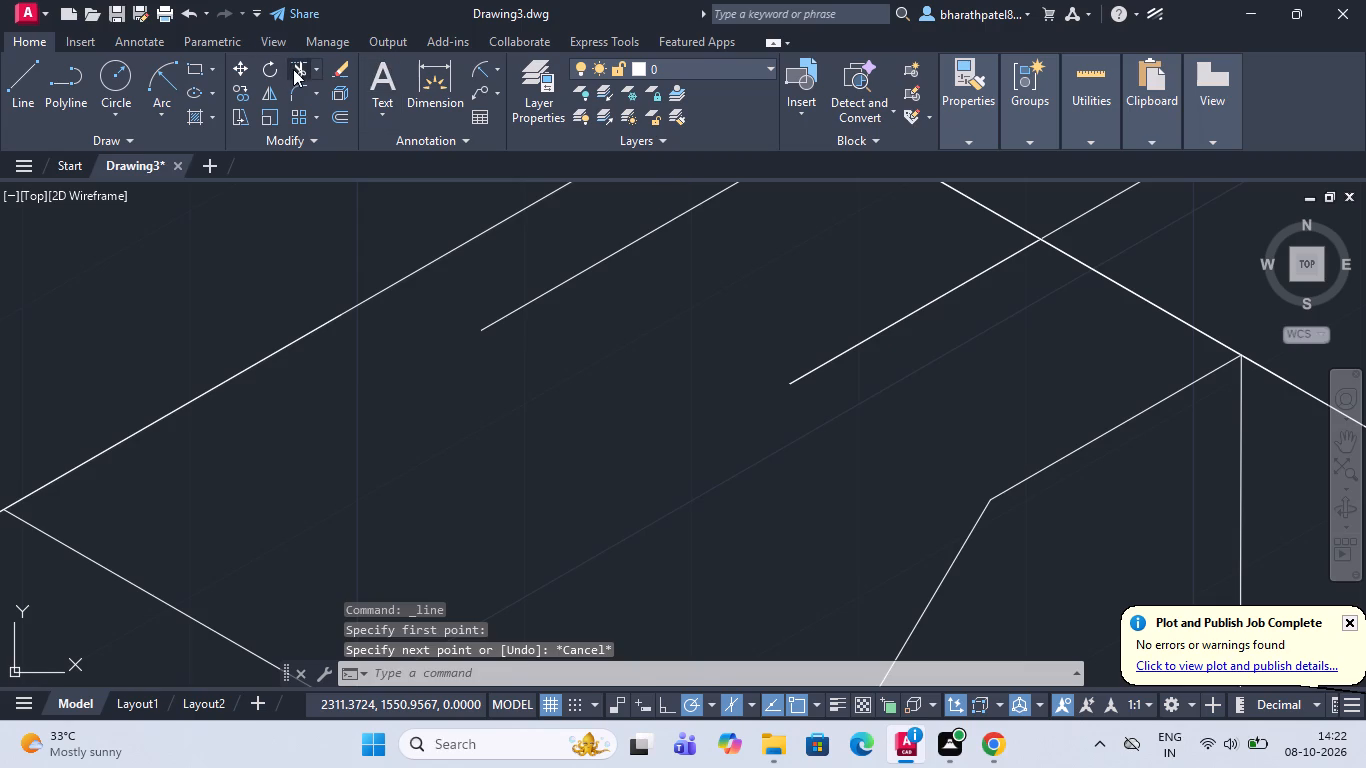
pyautogui.moveTo(930, 244); pyautogui.dragTo(936, 274)
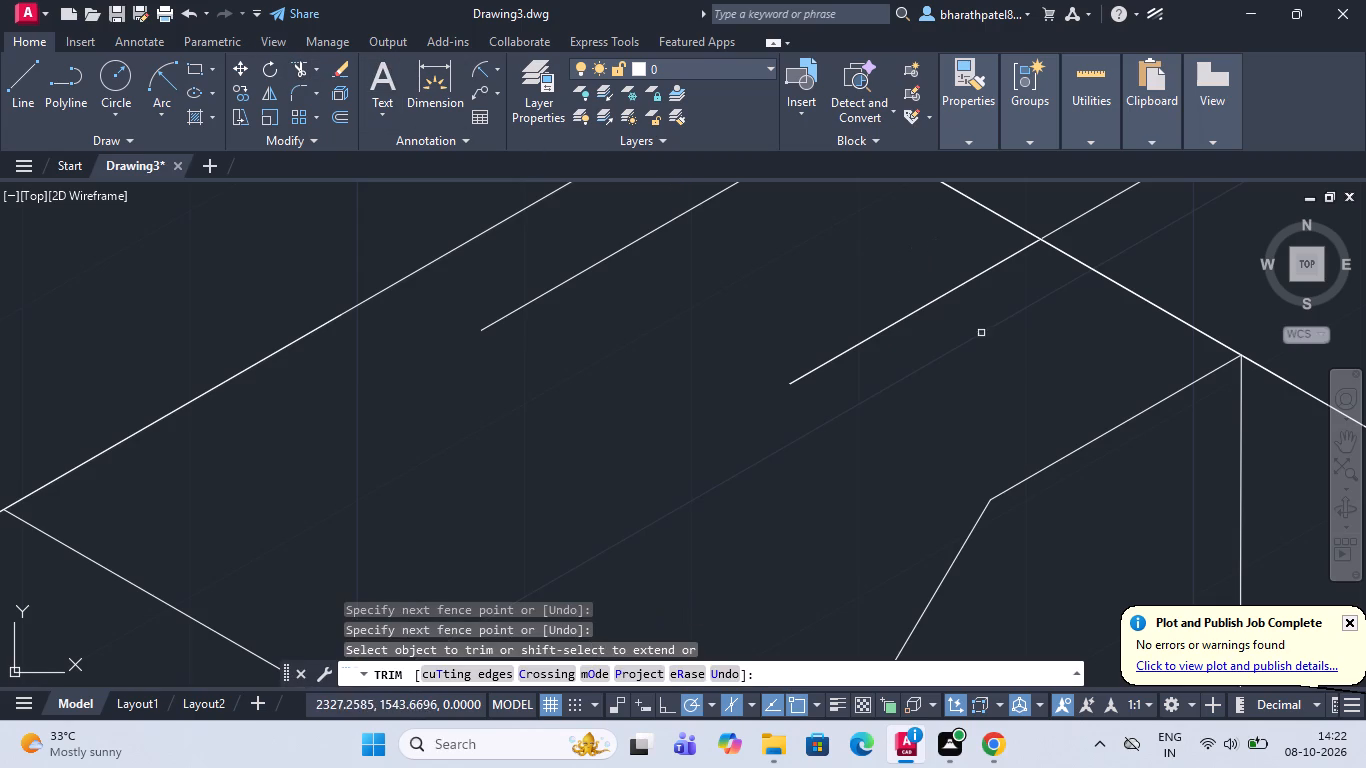
pyautogui.click(936, 305)
pyautogui.click(930, 298)
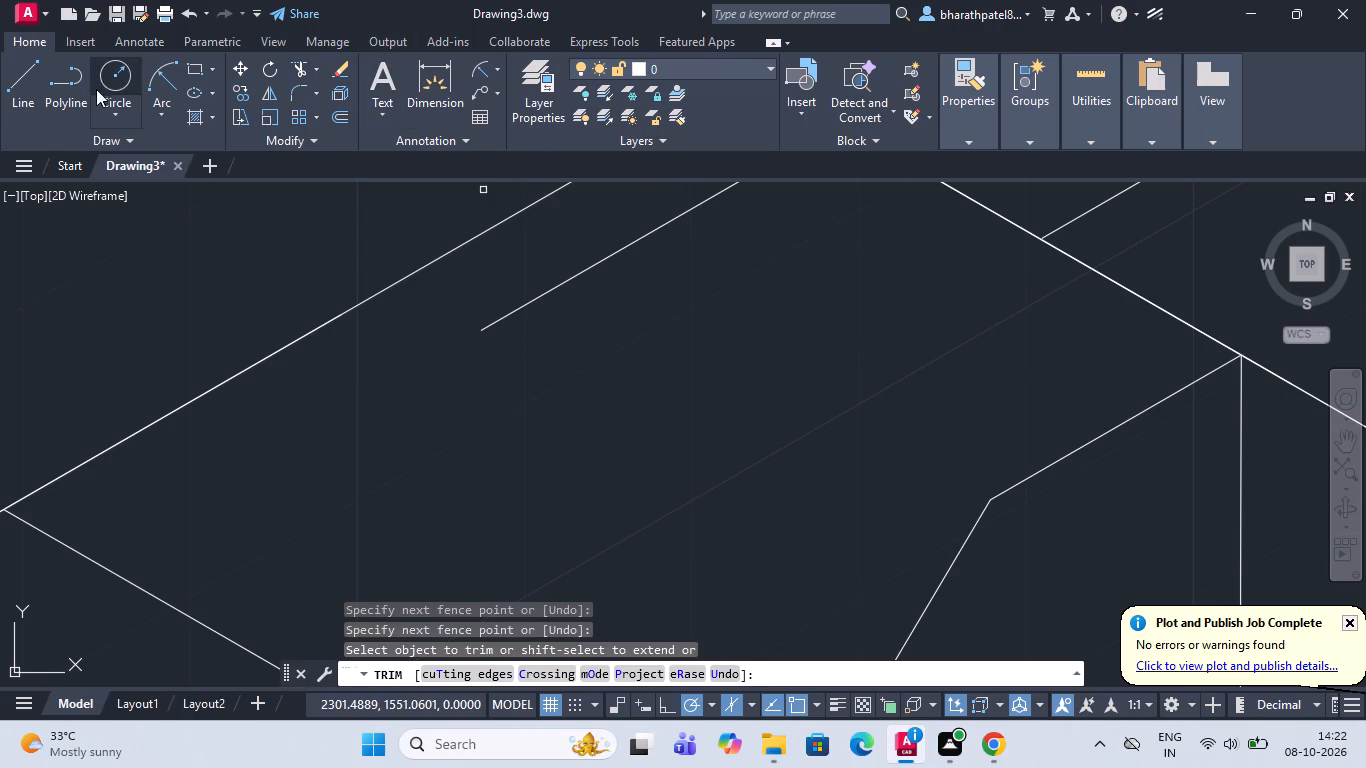
# Draw a 15-unit line from the rib's top outer corner, running back parallel to the upright's top front edge.
pyautogui.click(19, 92)
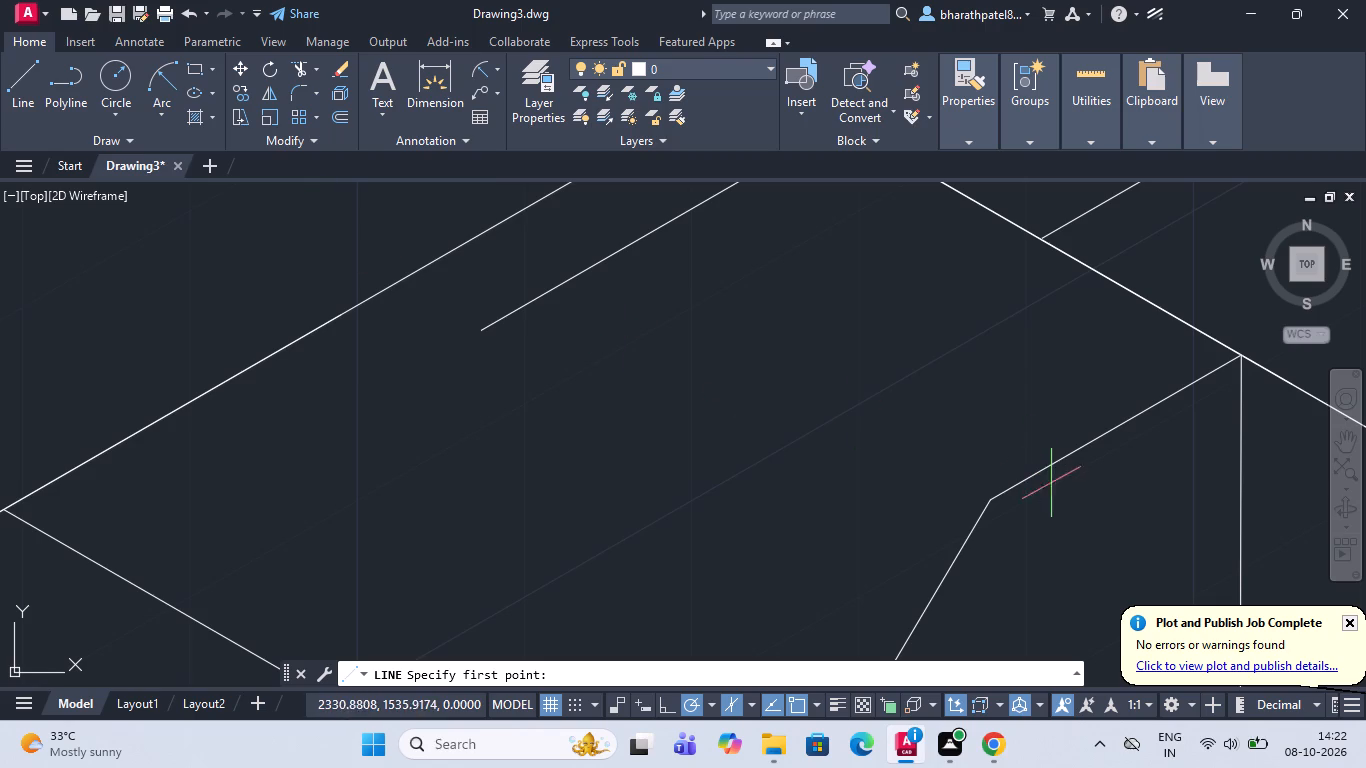
pyautogui.click(988, 495)
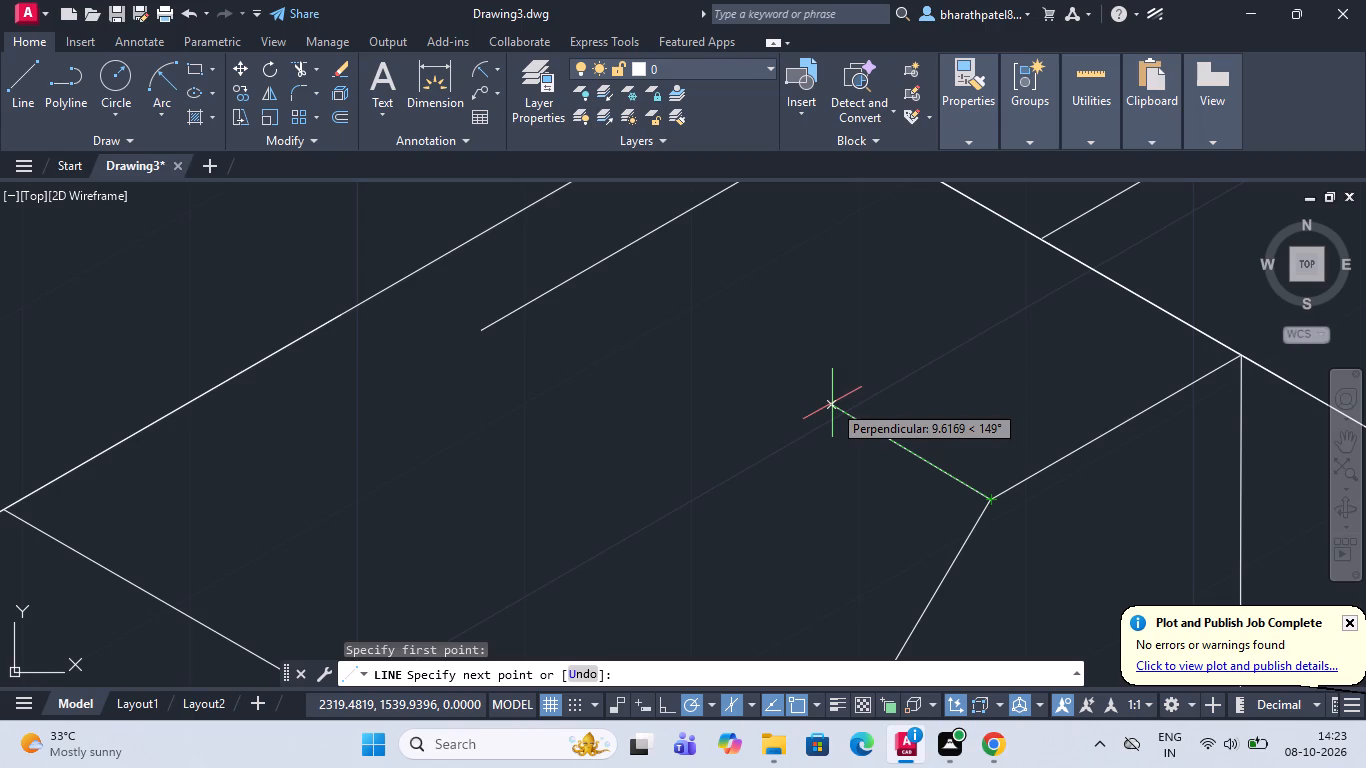
pyautogui.press('1')
pyautogui.press('5')
pyautogui.press('Return')
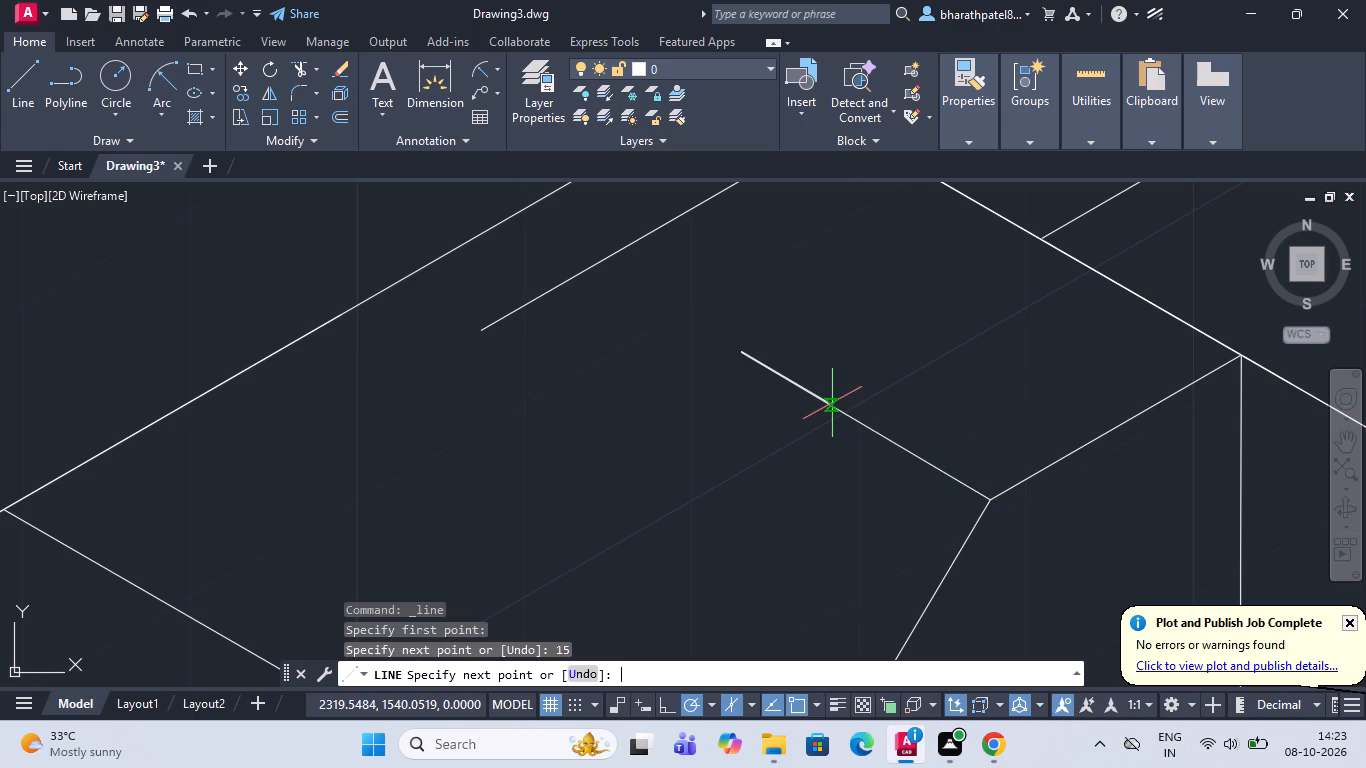
pyautogui.scroll(-1, 853, 267)
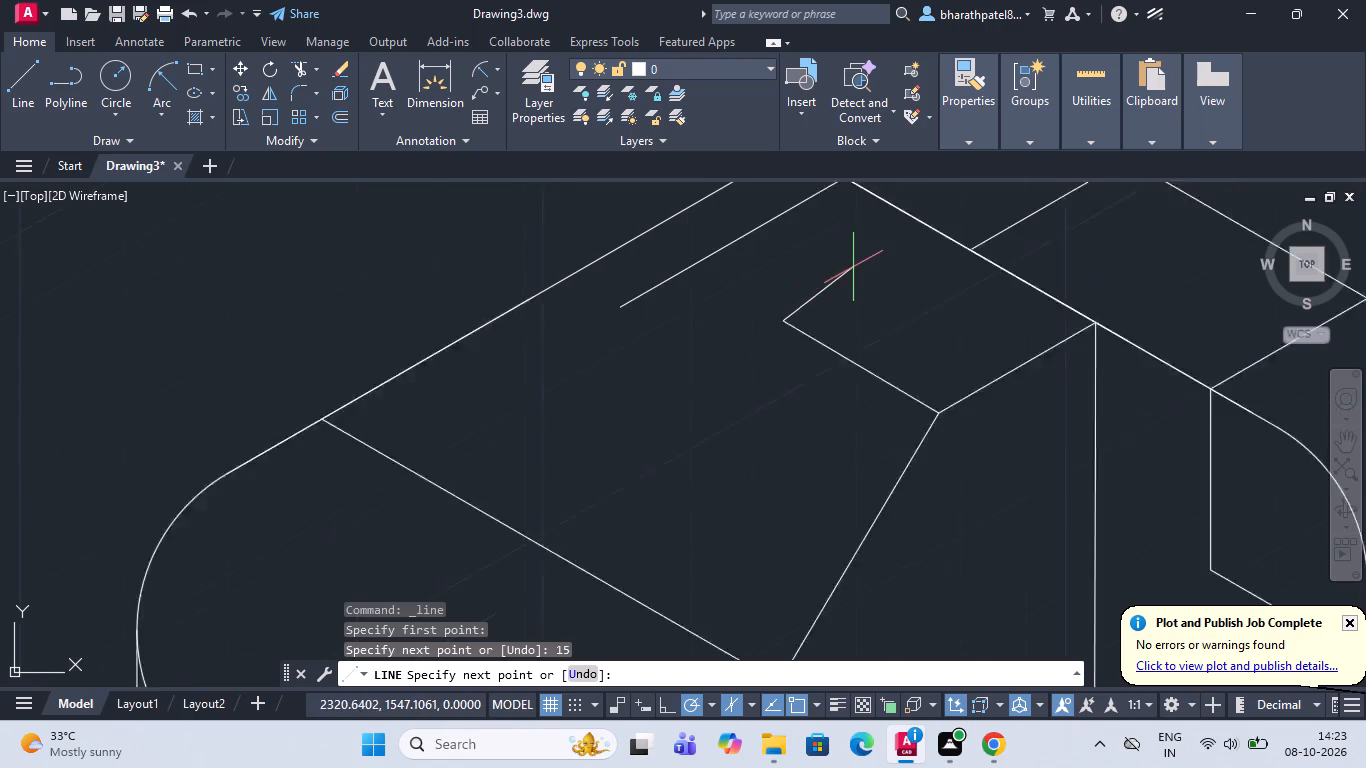
pyautogui.scroll(-4, 853, 267)
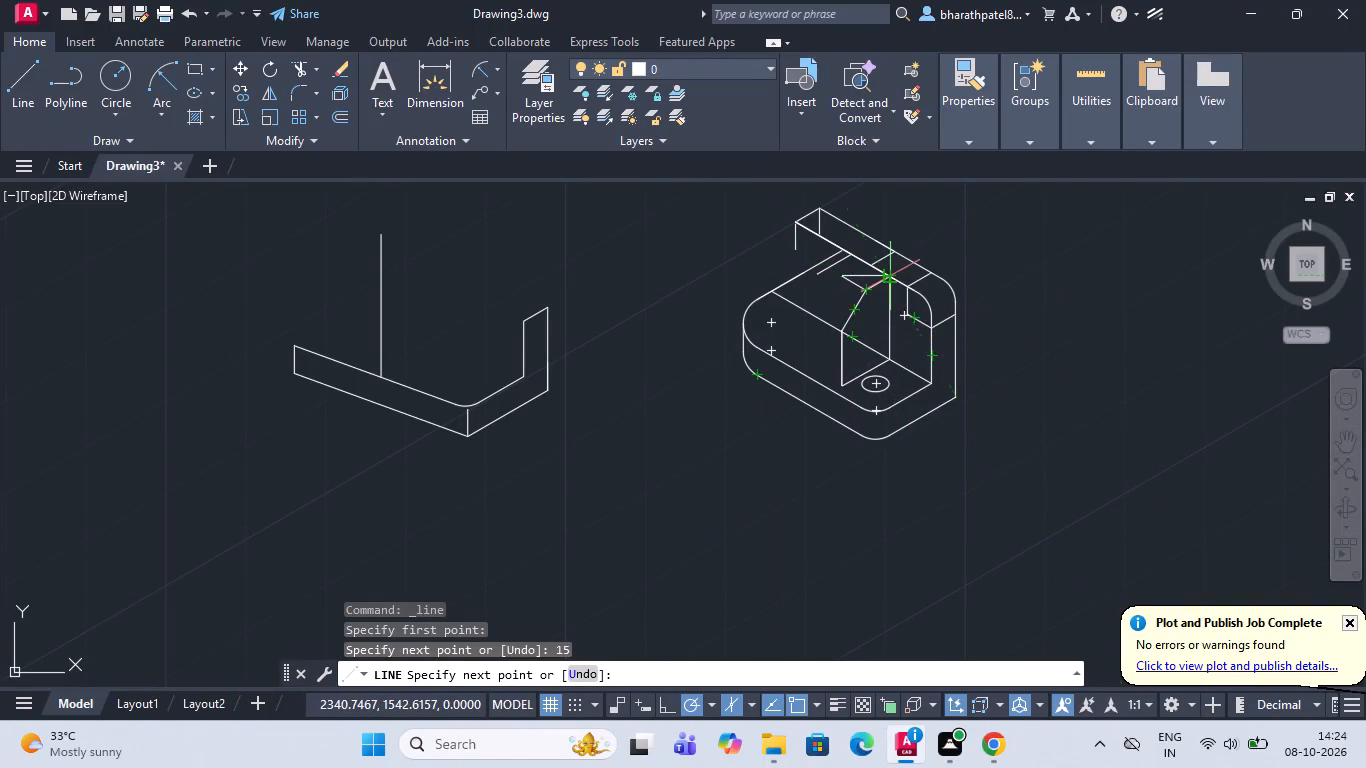
pyautogui.press('Escape')
# Extend the rib's top edge with a line about 22 units long across the upright's top, past its rear edge.
pyautogui.scroll(2, 913, 256)
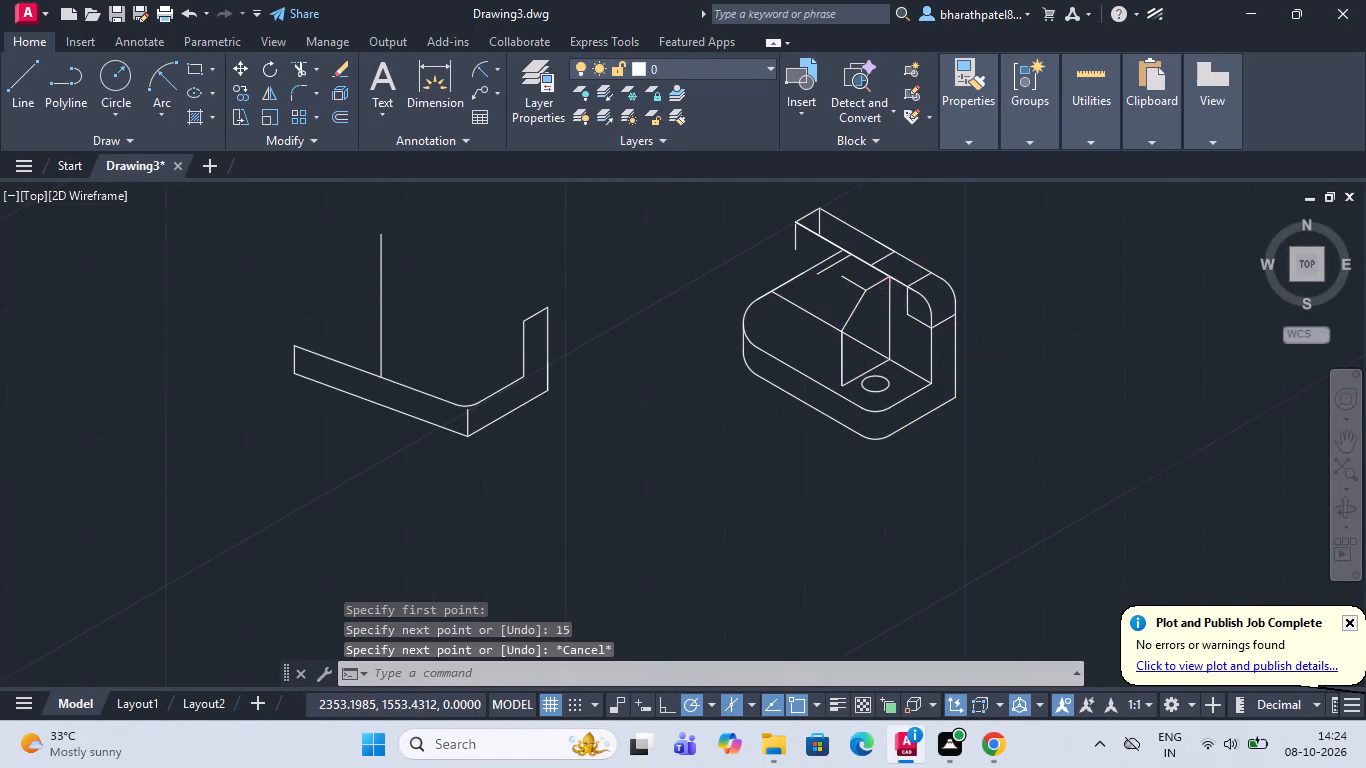
pyautogui.scroll(2, 913, 256)
pyautogui.click(10, 97)
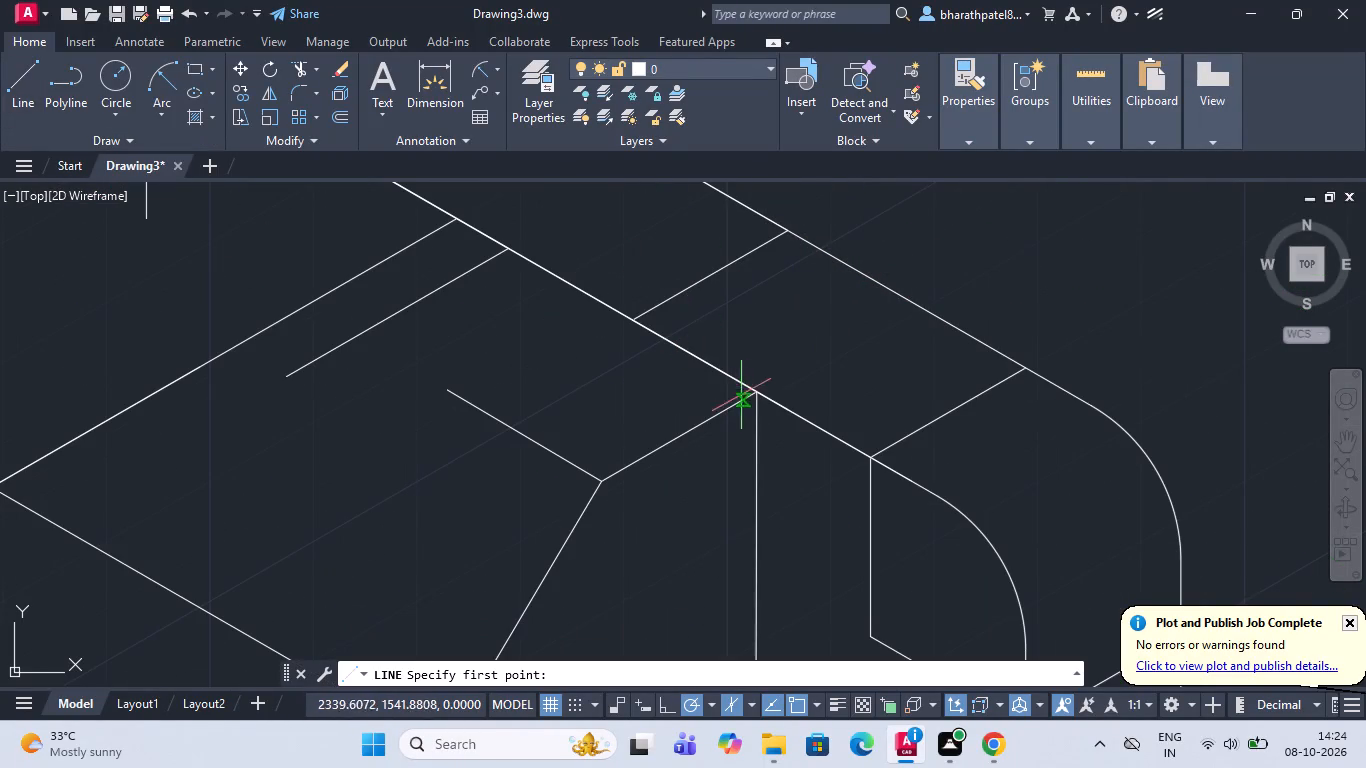
pyautogui.click(758, 389)
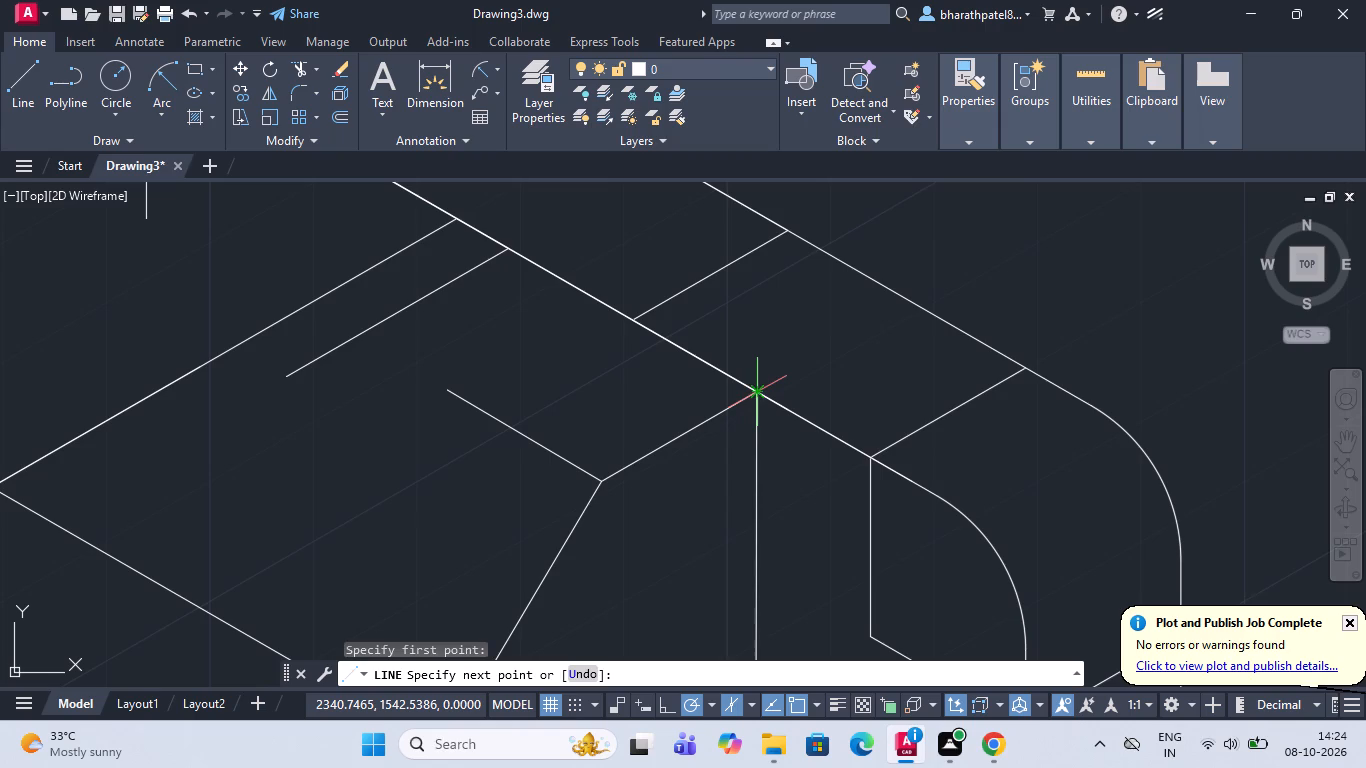
pyautogui.click(985, 256)
pyautogui.press('Escape')
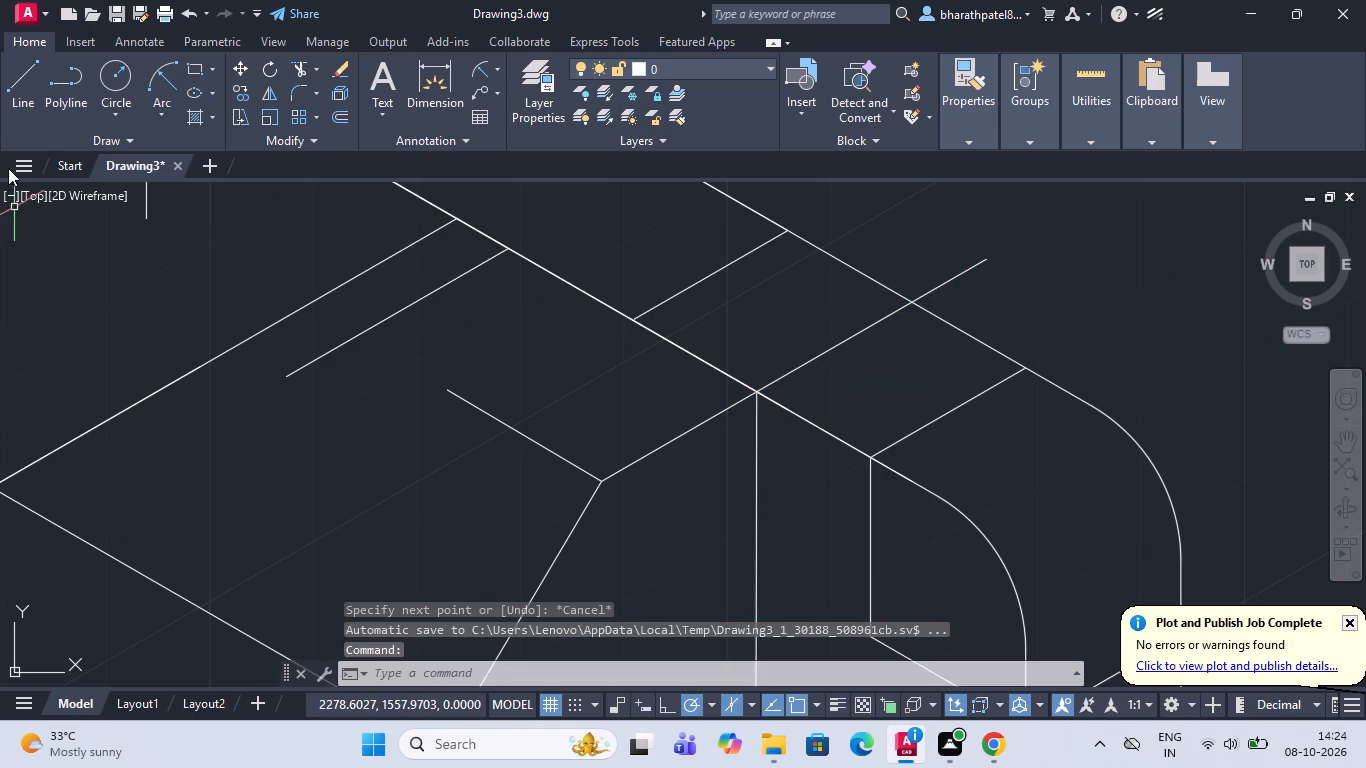
# From that line's crossing with the upright's rear top edge, draw 15 units along the edge, turning forward about 41 units parallel to the rib.
pyautogui.click(13, 107)
pyautogui.scroll(-2, 565, 407)
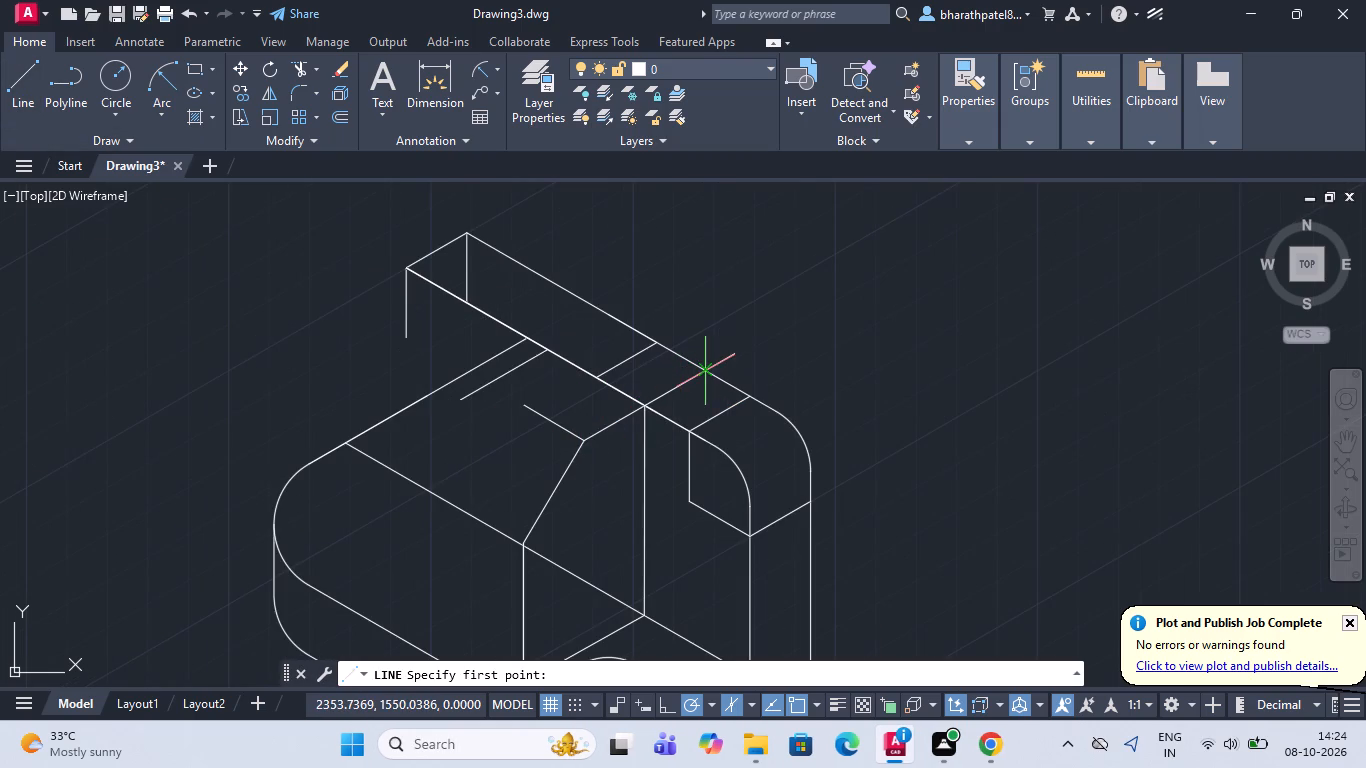
pyautogui.scroll(2, 702, 373)
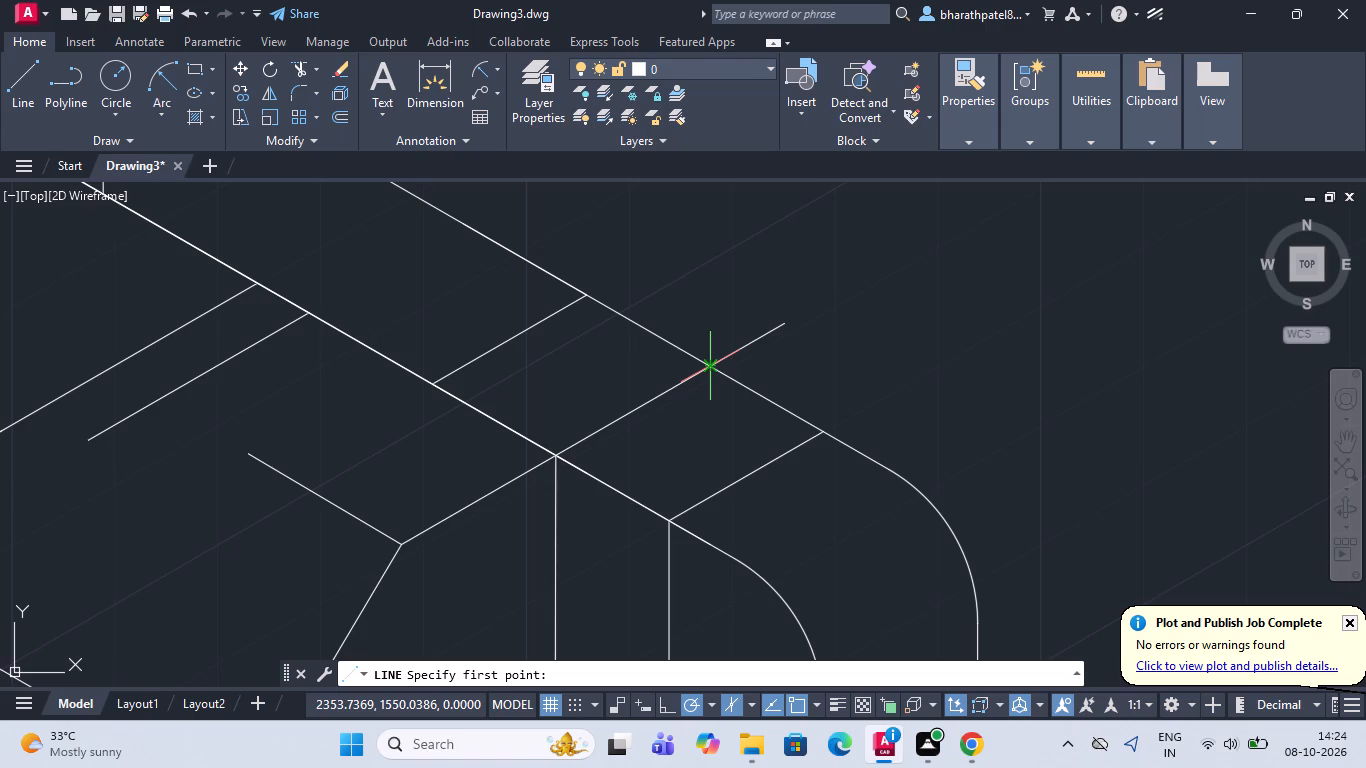
pyautogui.click(707, 371)
pyautogui.scroll(-4, 707, 371)
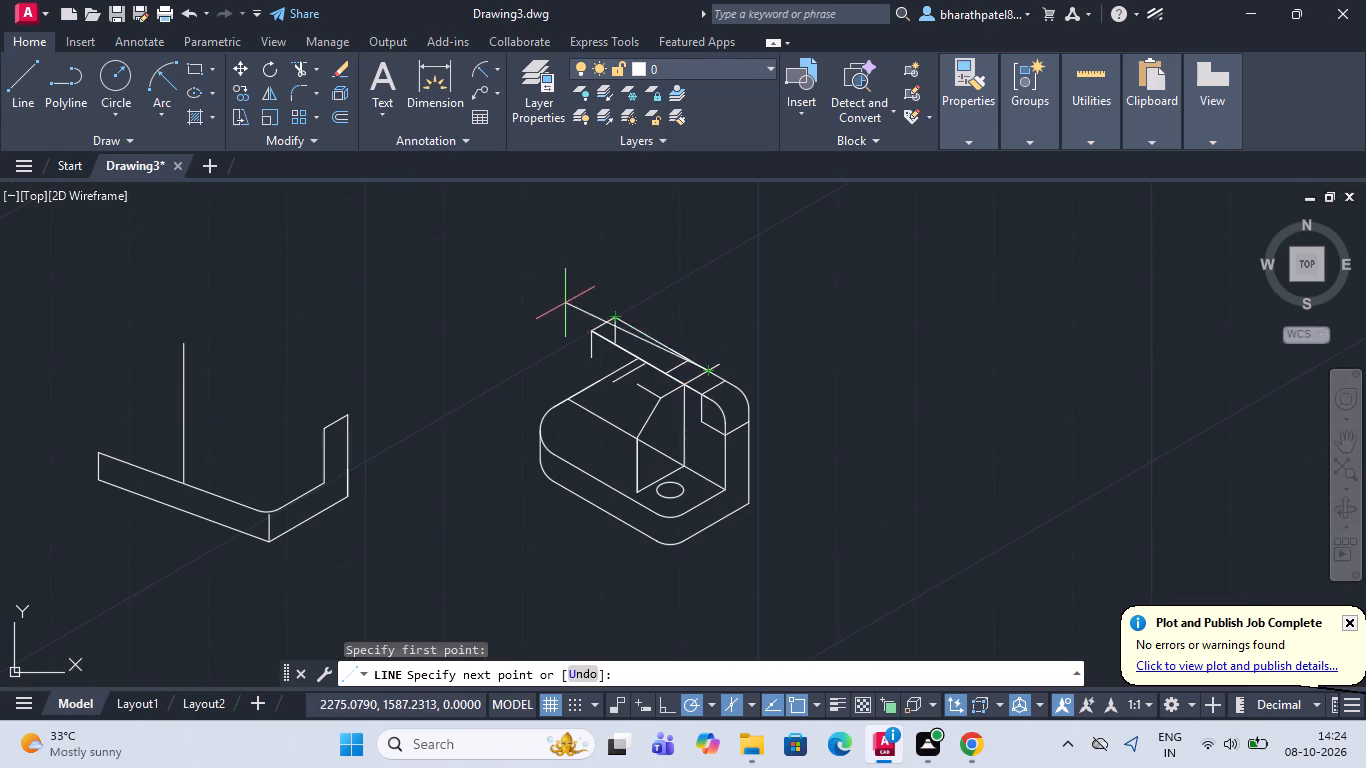
pyautogui.scroll(3, 592, 294)
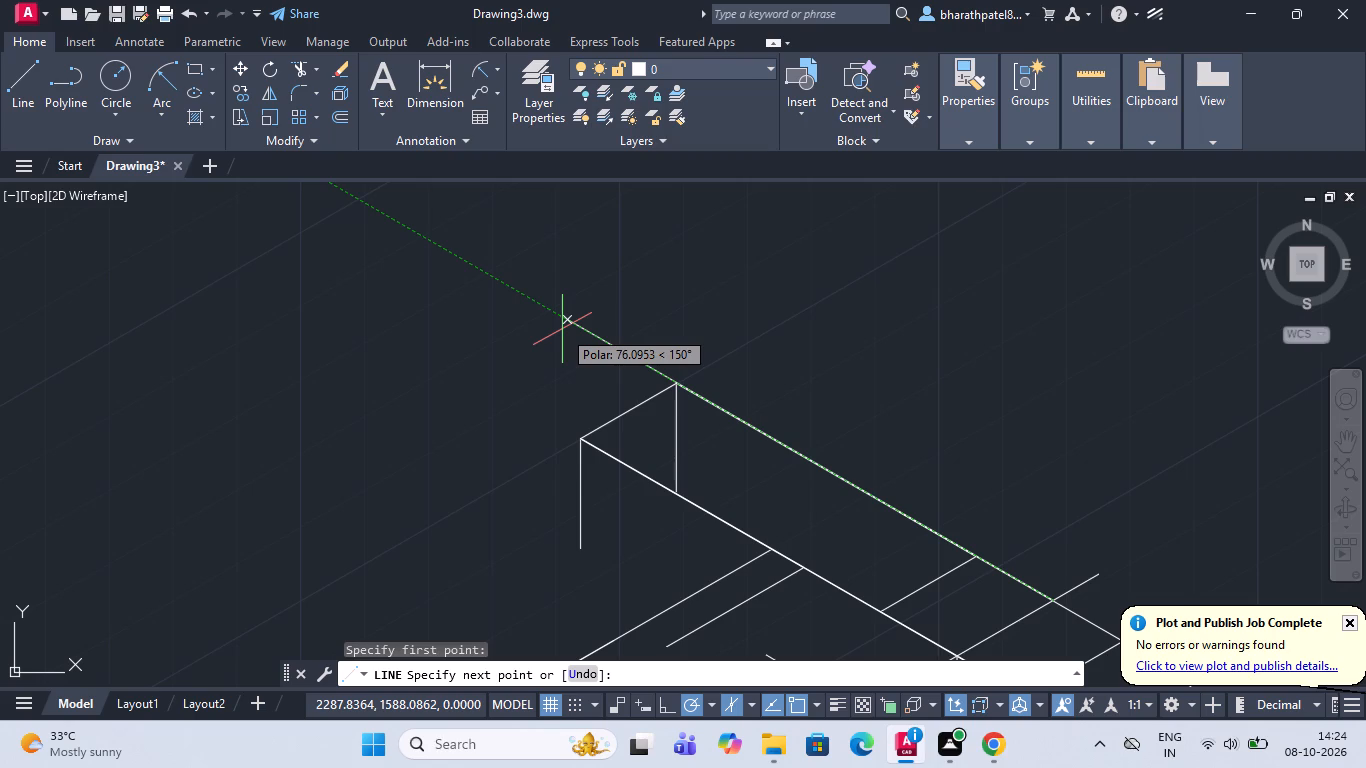
pyautogui.write('15')
pyautogui.press('Return')
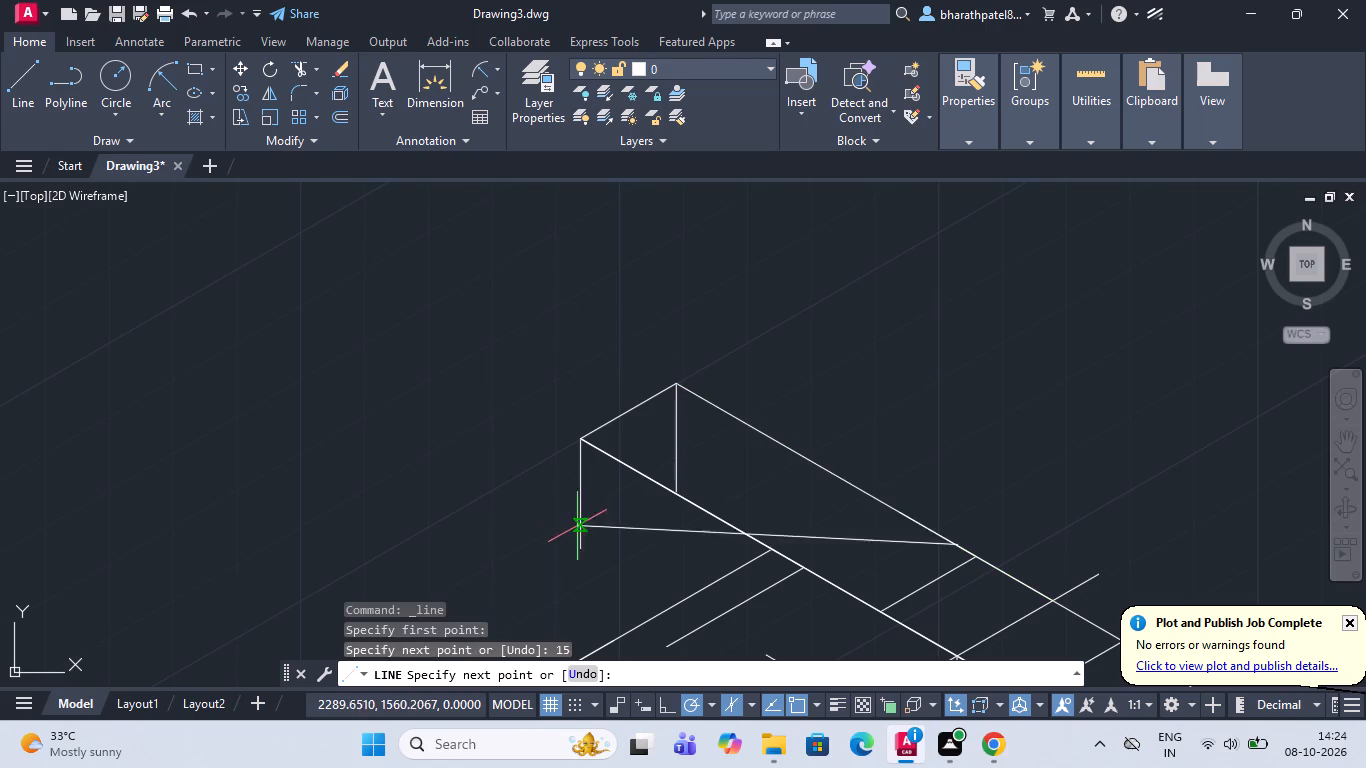
pyautogui.scroll(-4, 732, 560)
pyautogui.scroll(3, 736, 585)
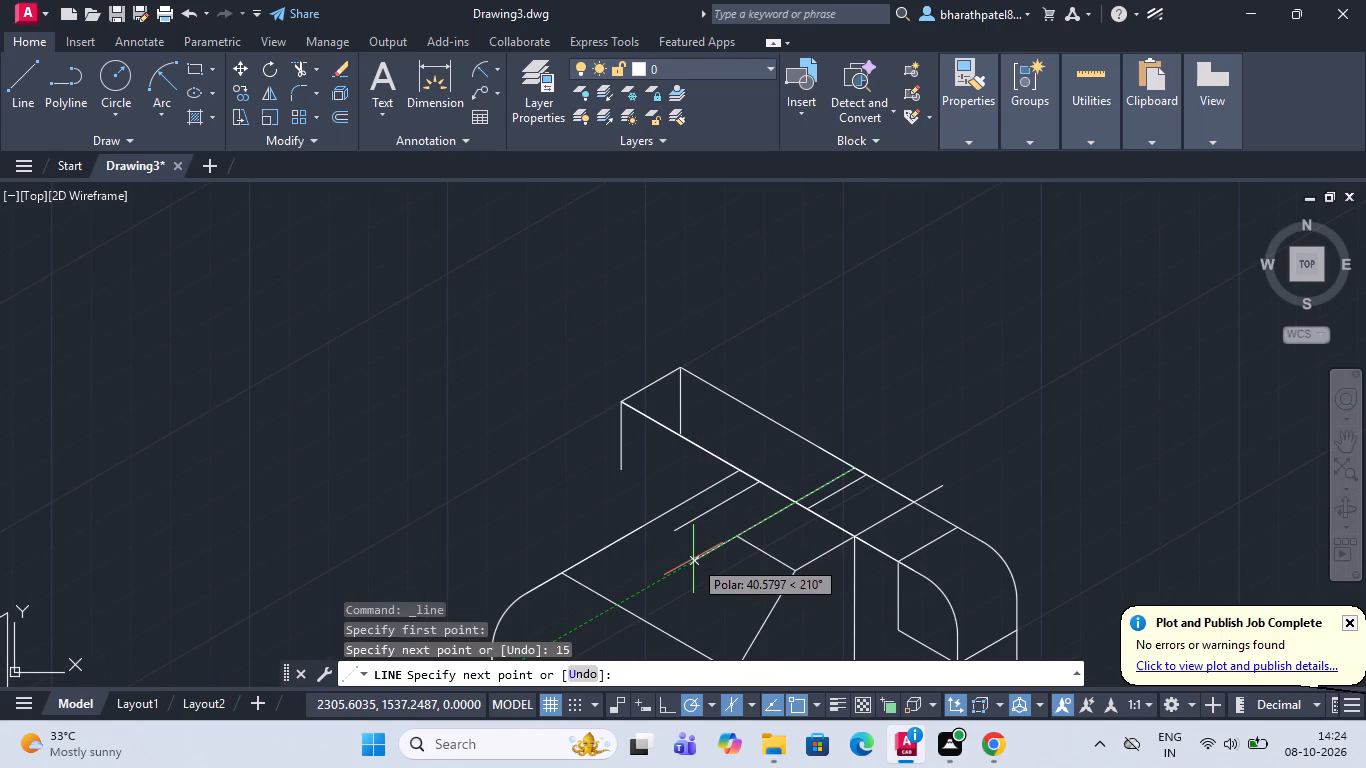
pyautogui.click(693, 559)
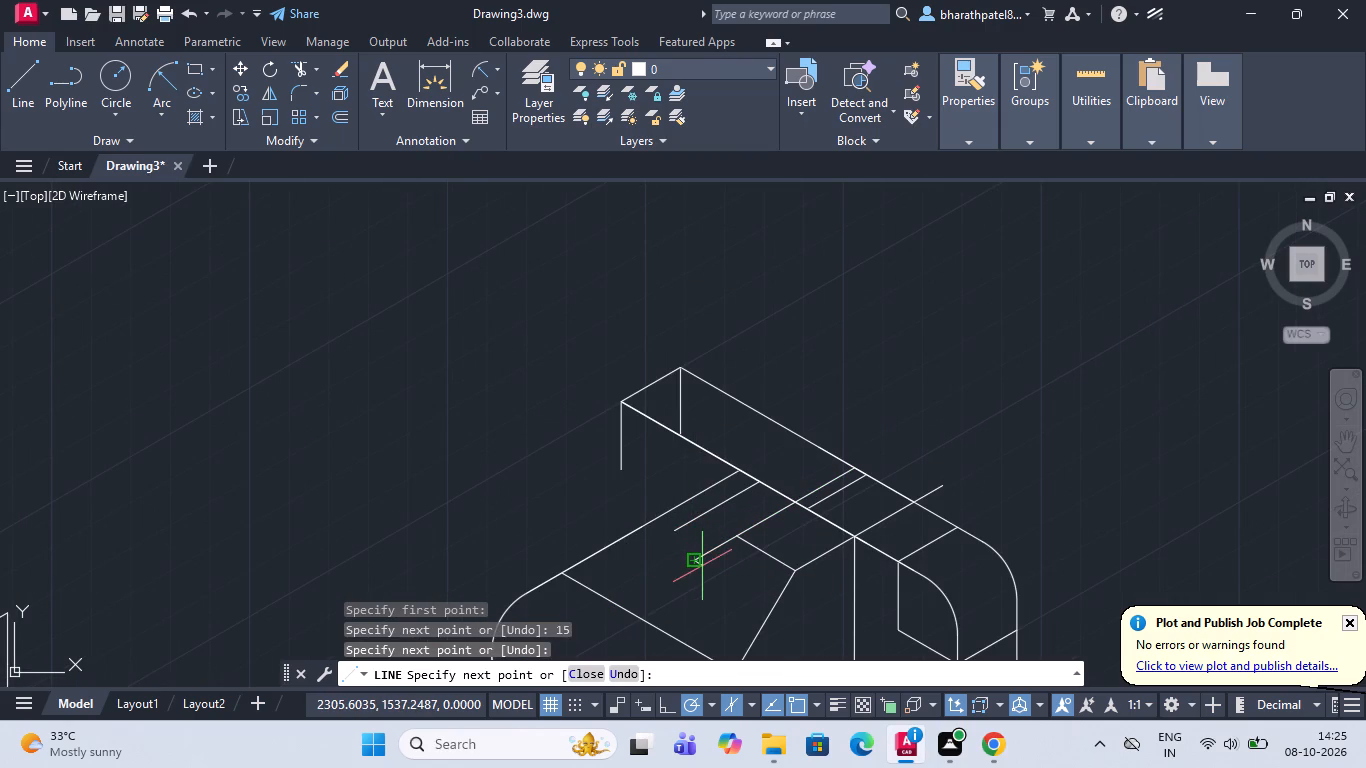
pyautogui.press('Escape')
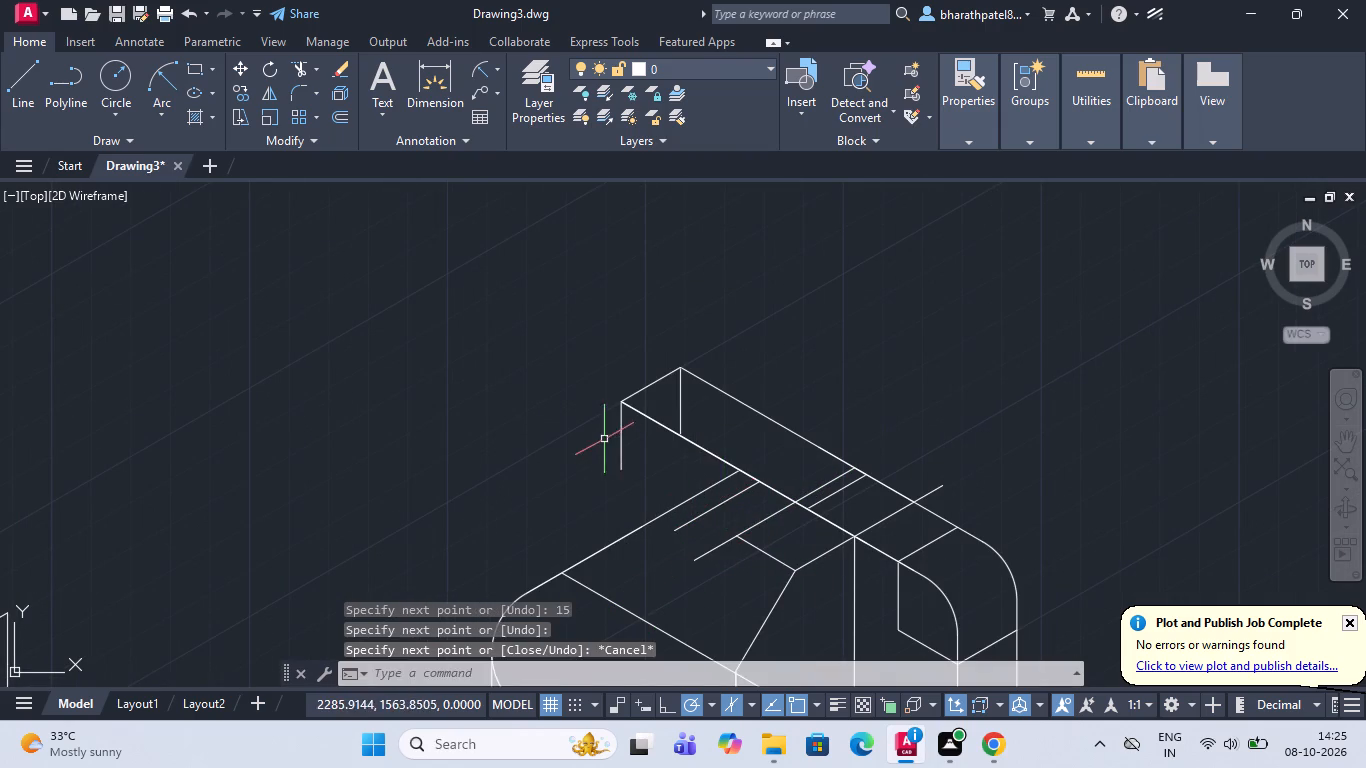
# Draw a 10-unit line from the lower end of the rib's sloped edge, alongside the base edge.
pyautogui.scroll(-2, 604, 439)
pyautogui.click(12, 93)
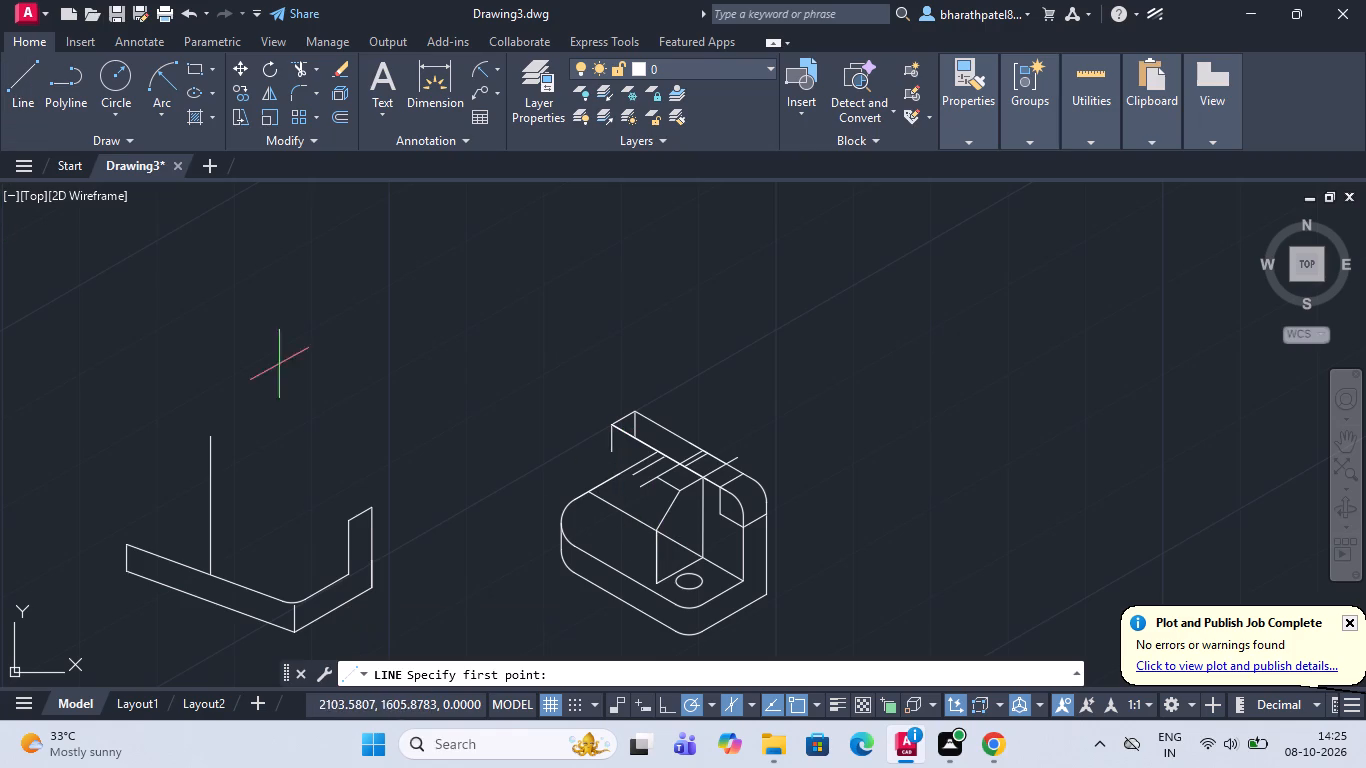
pyautogui.scroll(3, 659, 515)
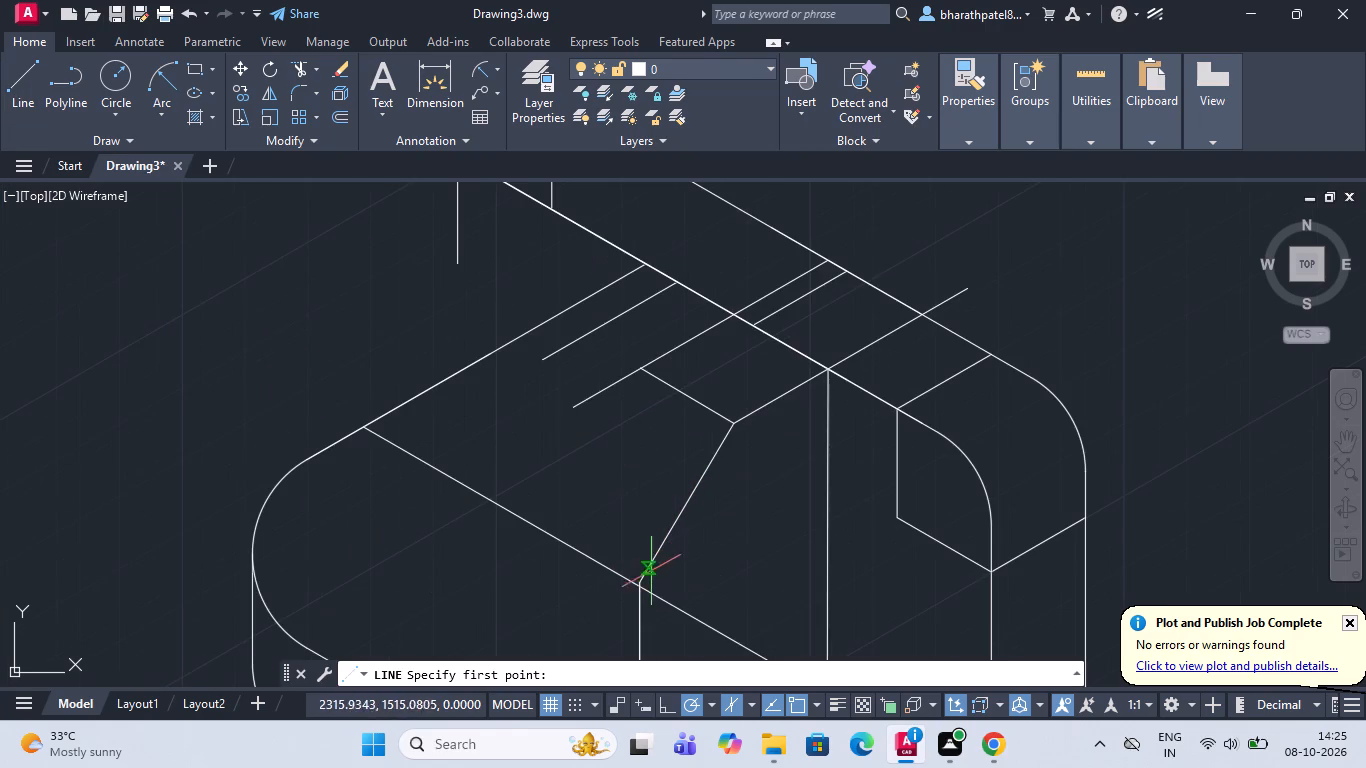
pyautogui.scroll(3, 650, 588)
pyautogui.click(593, 568)
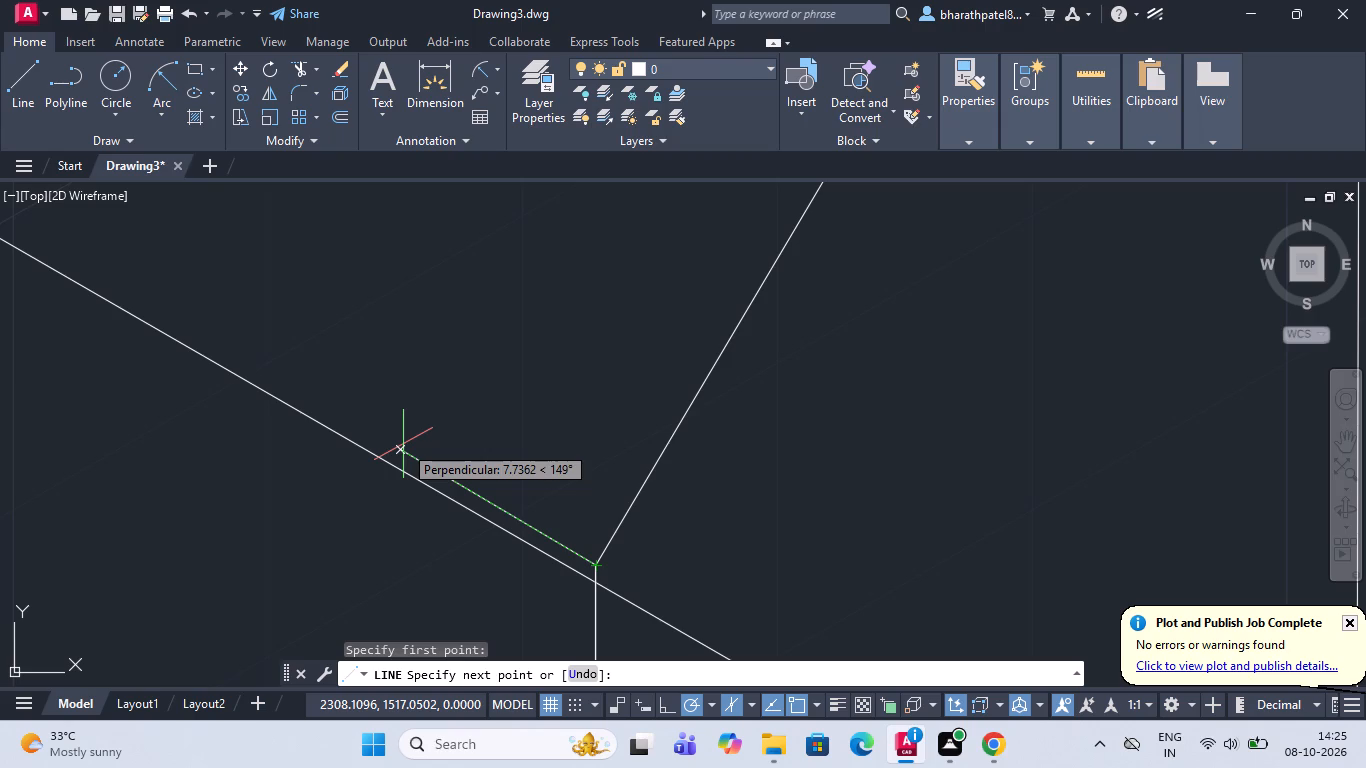
pyautogui.write('10')
pyautogui.press('Return')
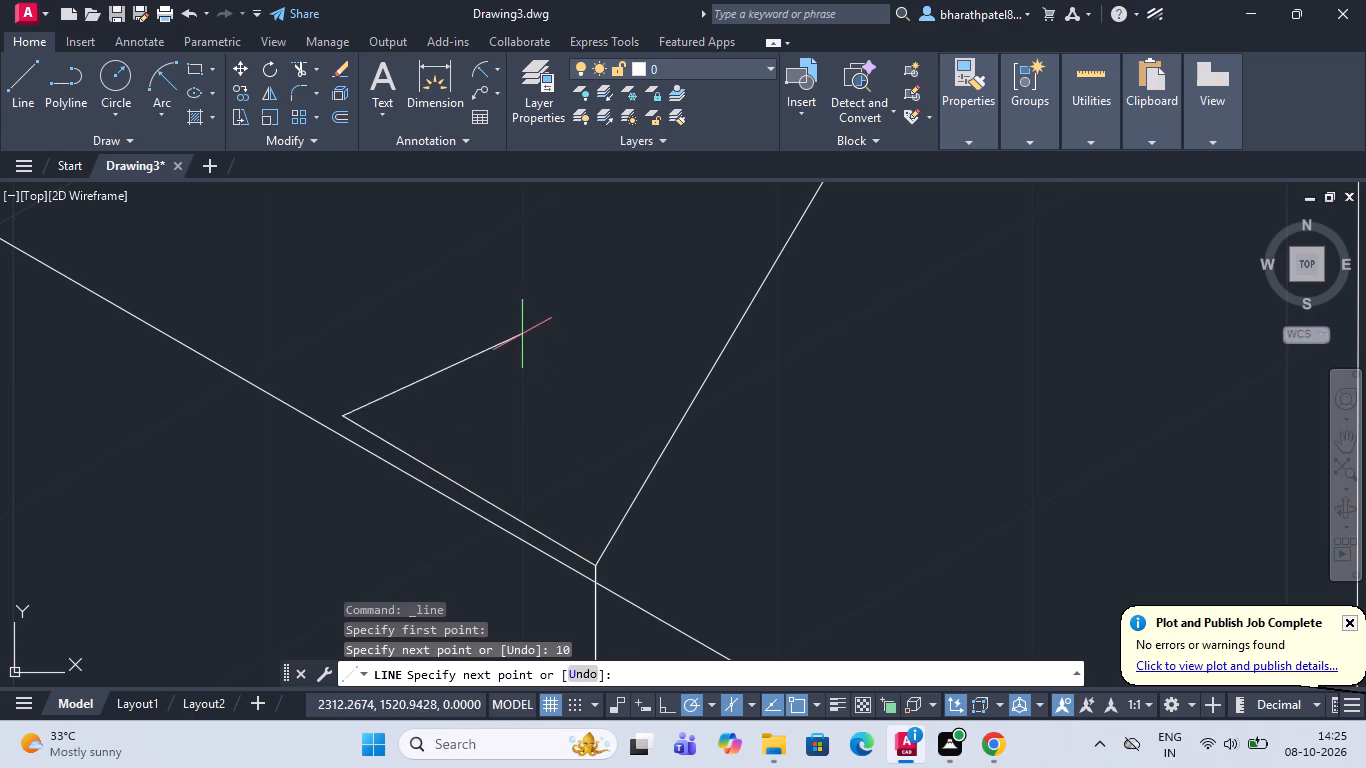
pyautogui.scroll(-4, 522, 334)
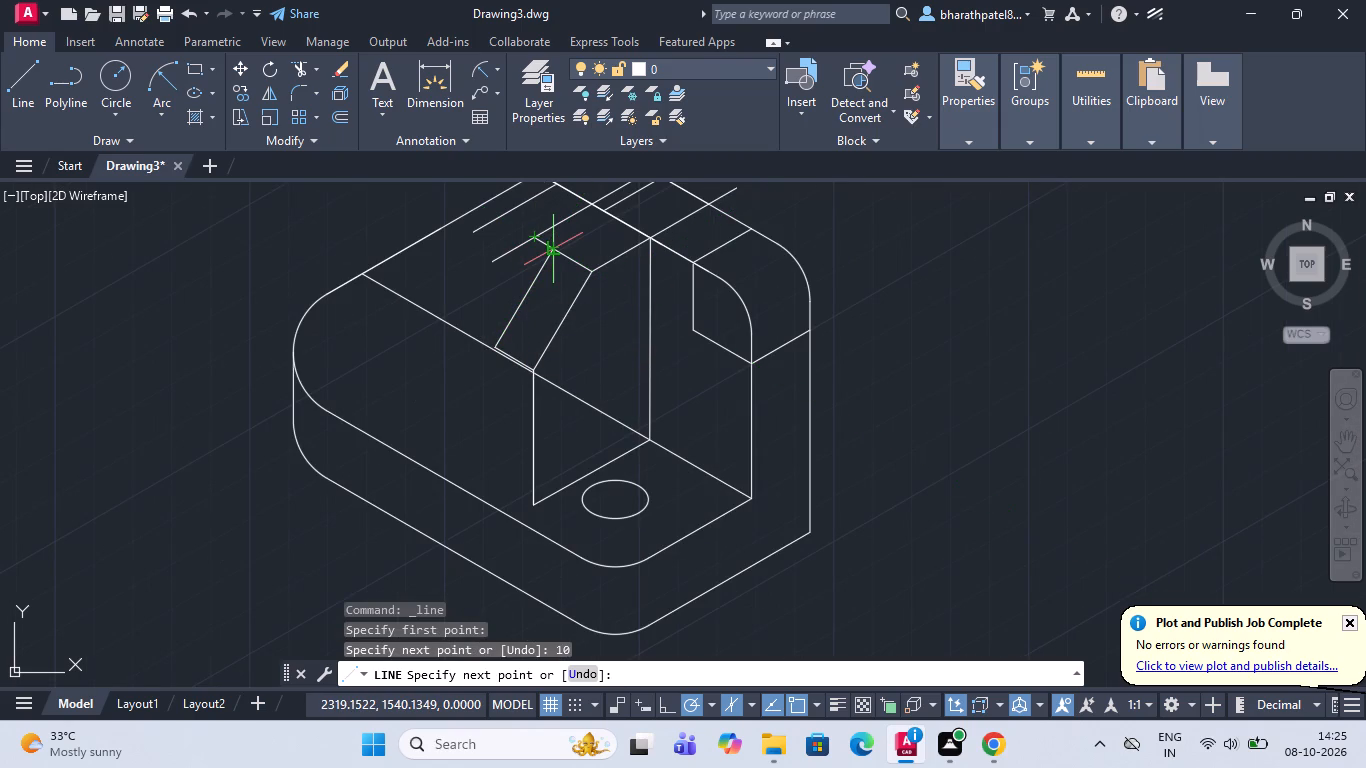
pyautogui.press('Escape')
# Draw 10 units from the rib's top outer corner along its width, joined down to the end of the lower 10-unit line.
pyautogui.click(20, 86)
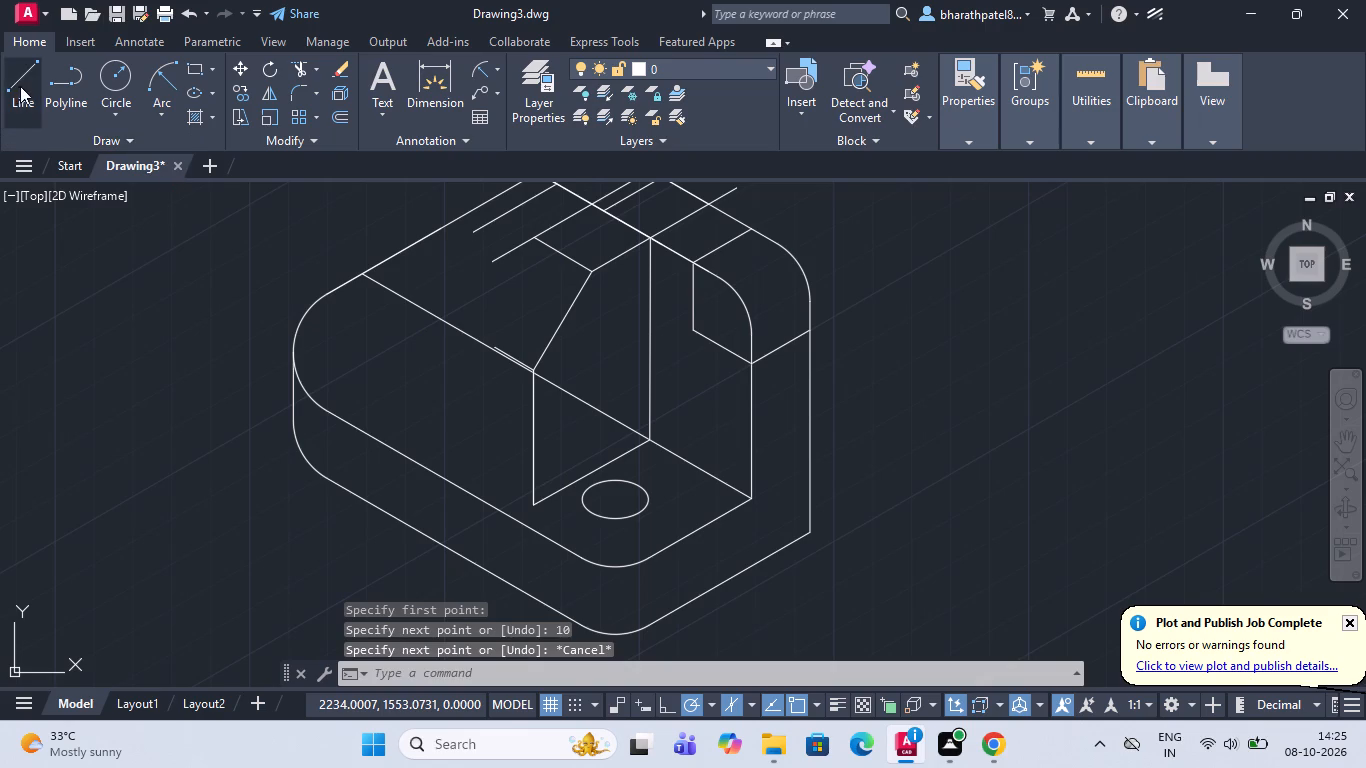
pyautogui.click(592, 272)
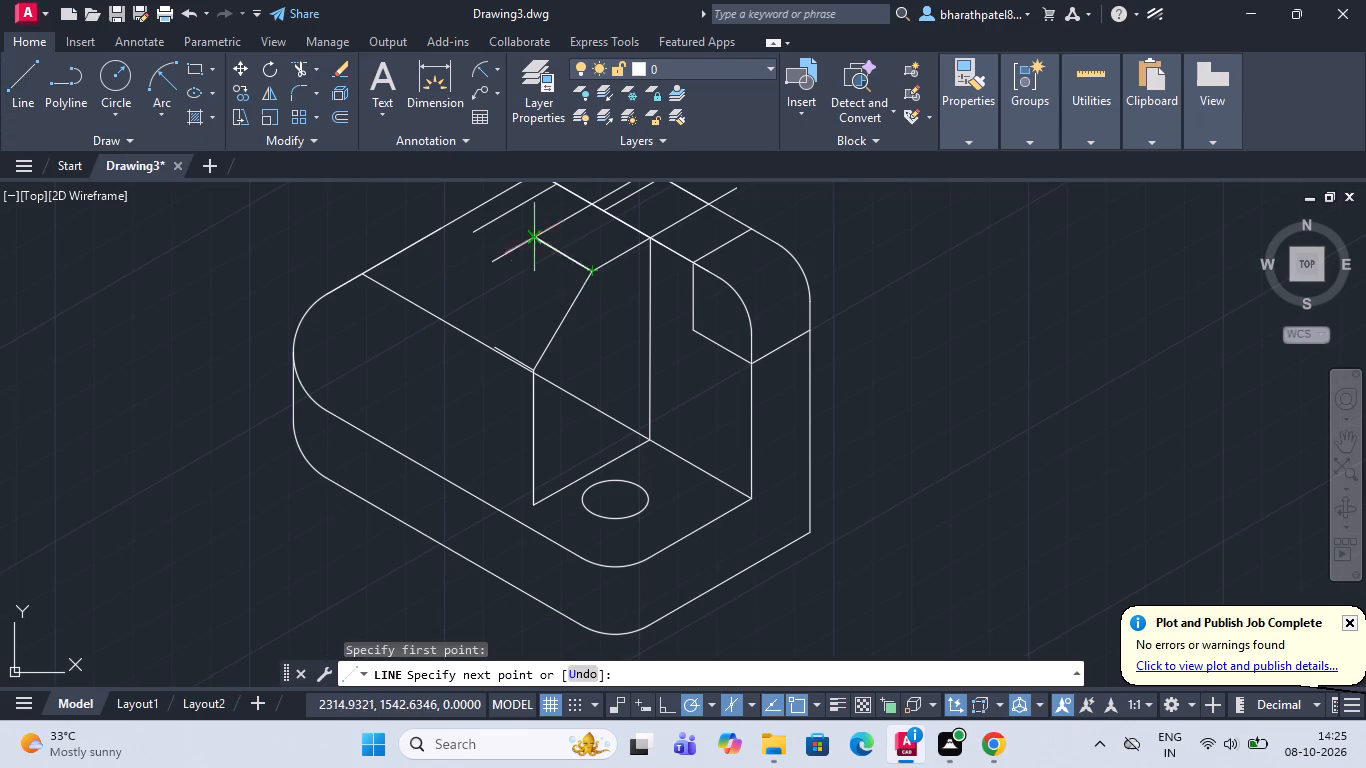
pyautogui.write('10')
pyautogui.press('Return')
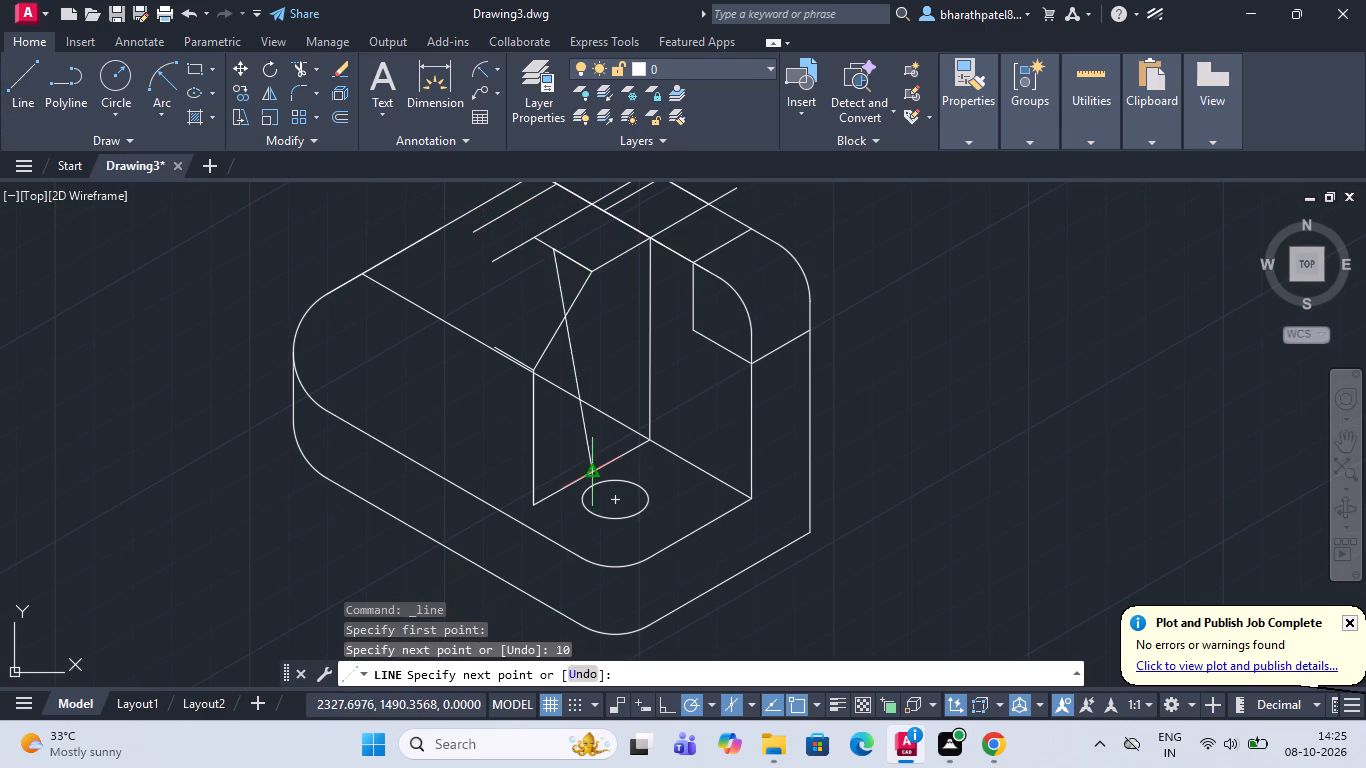
pyautogui.scroll(3, 490, 329)
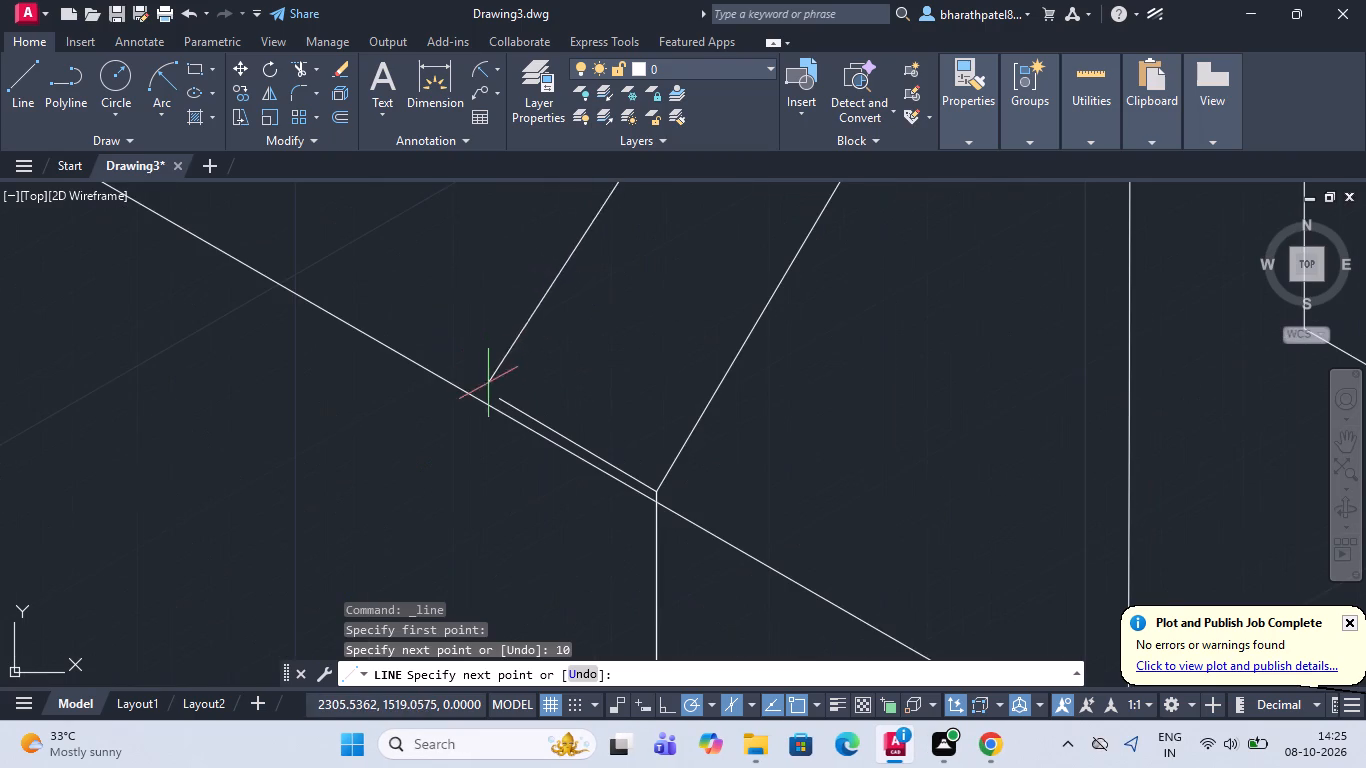
pyautogui.click(496, 400)
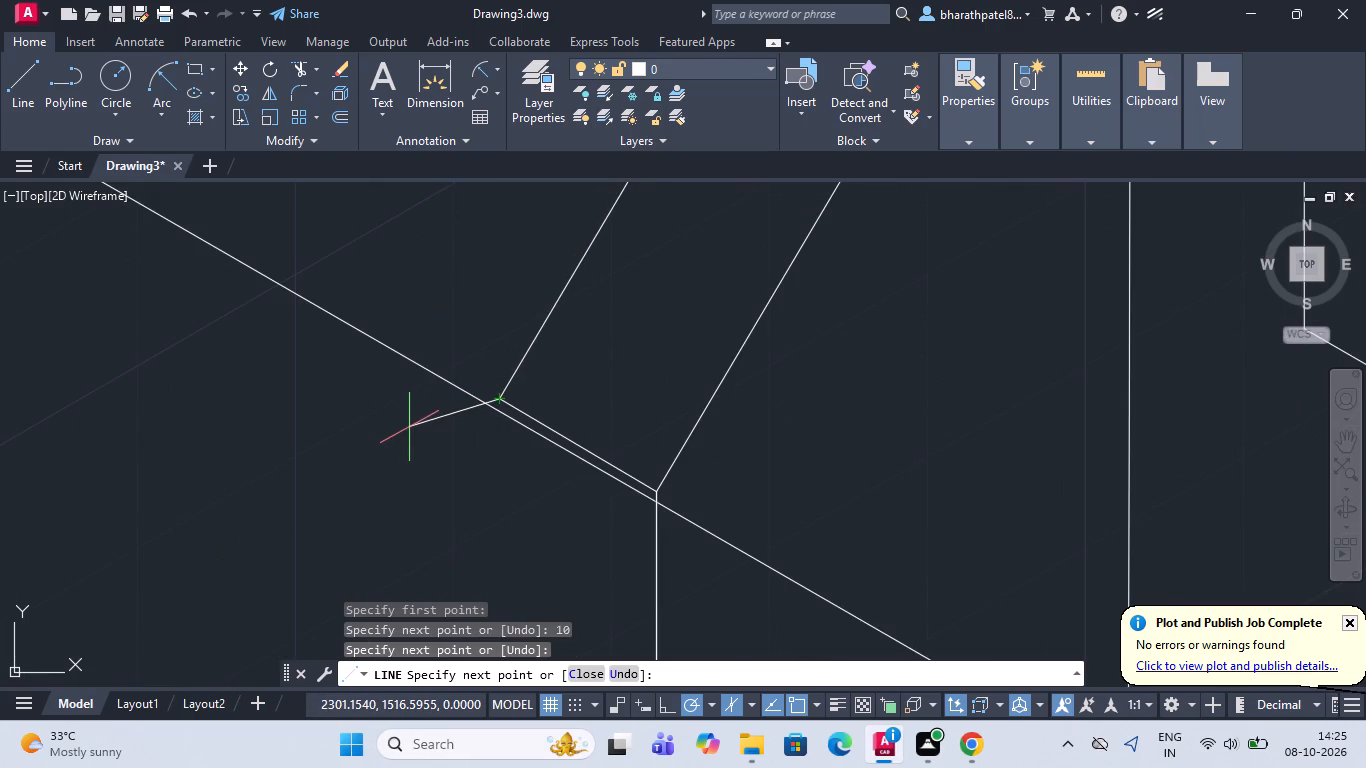
pyautogui.press('Escape')
# Draw a line from the top of the new sloped edge across the upright's top and well beyond its rear edge.
pyautogui.scroll(-4, 412, 432)
pyautogui.scroll(4, 450, 363)
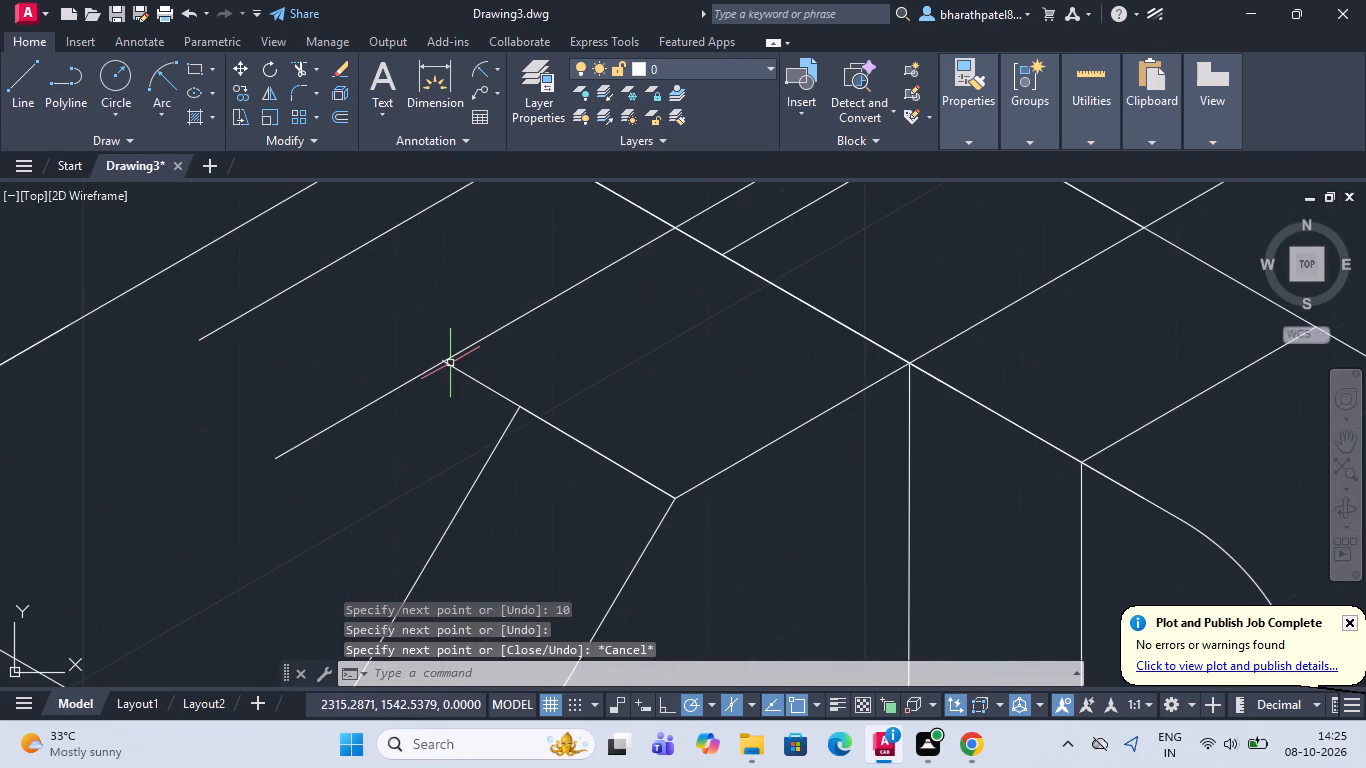
pyautogui.click(20, 77)
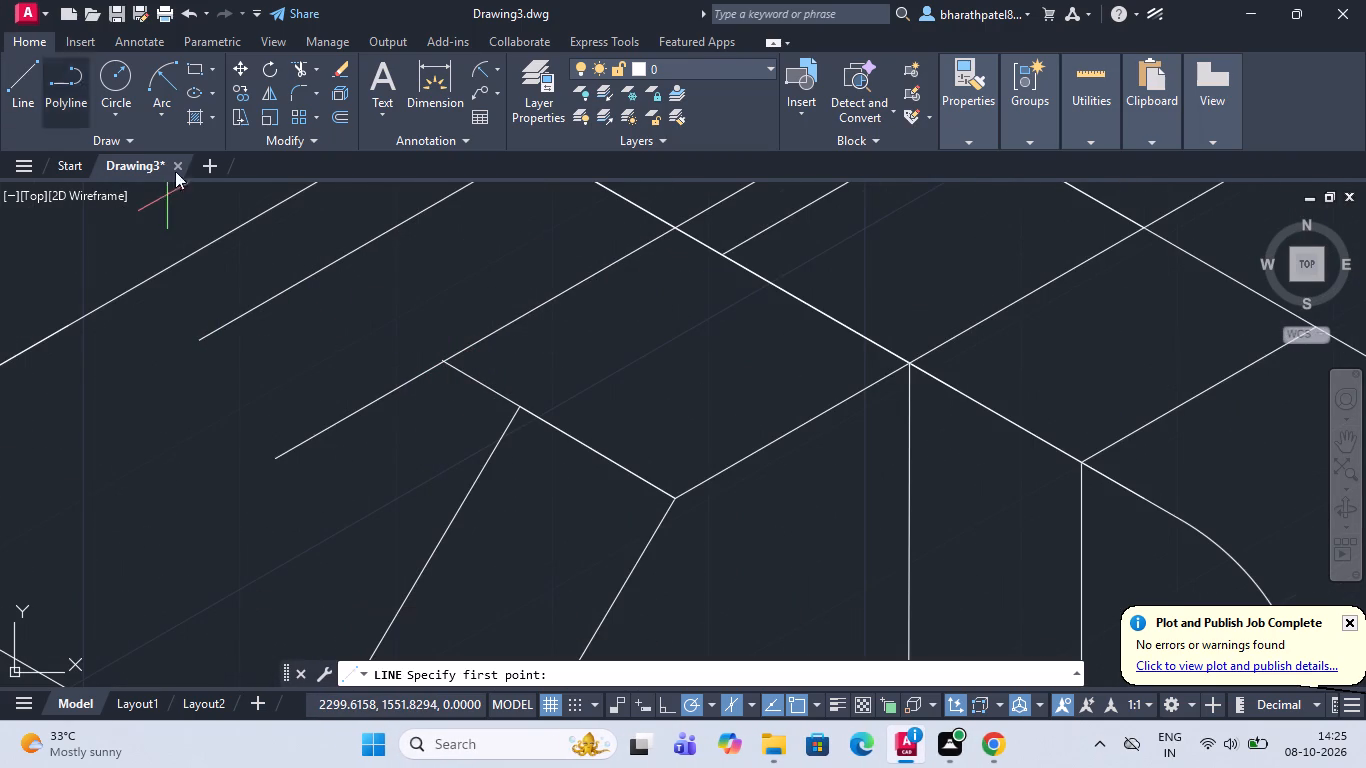
pyautogui.click(525, 401)
pyautogui.scroll(-6, 525, 401)
pyautogui.scroll(3, 625, 338)
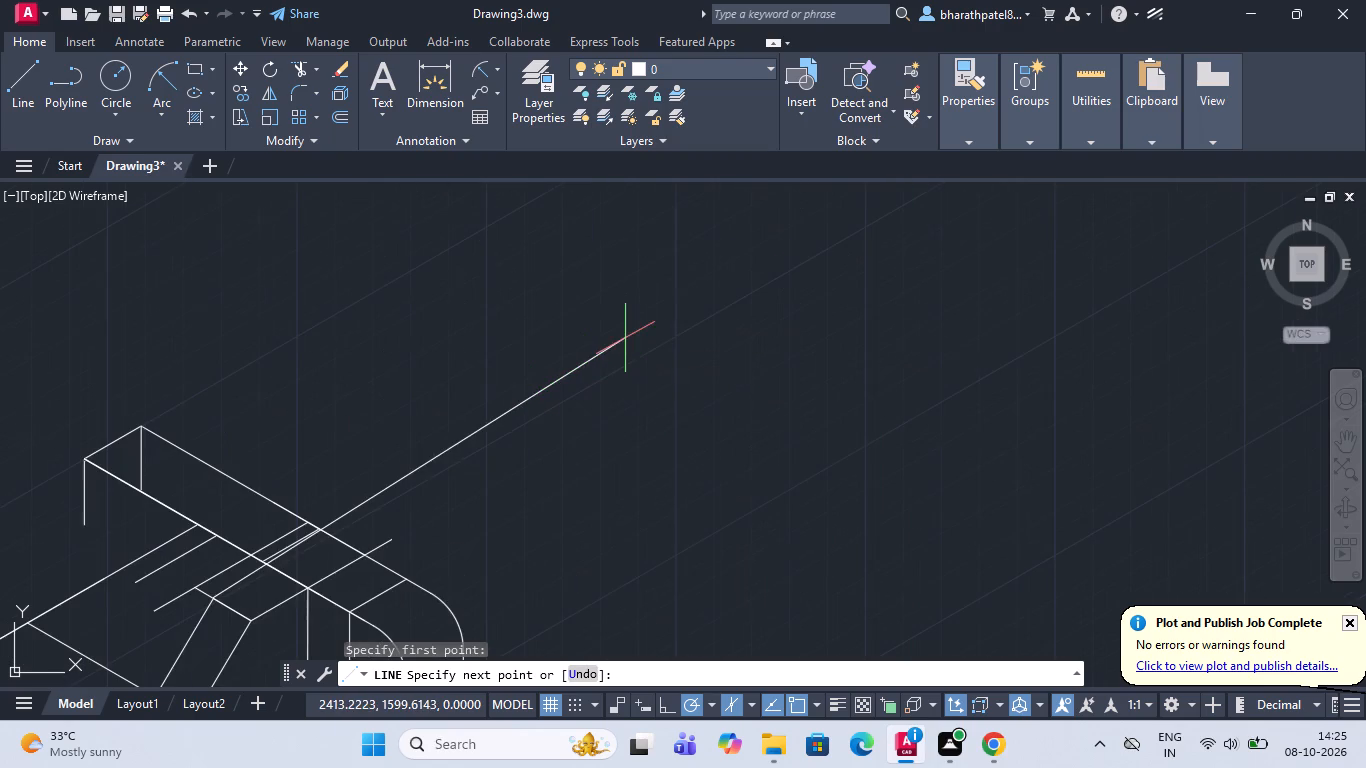
pyautogui.click(545, 409)
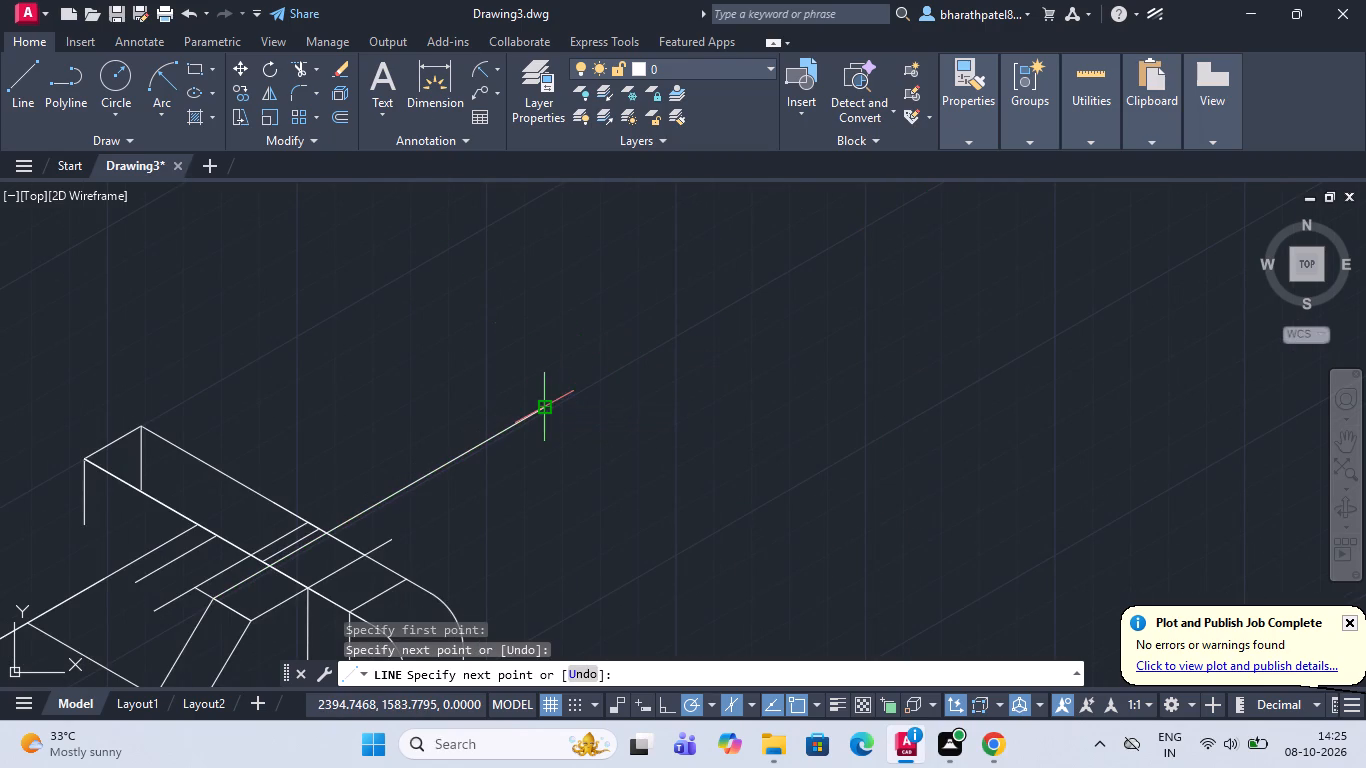
pyautogui.press('Escape')
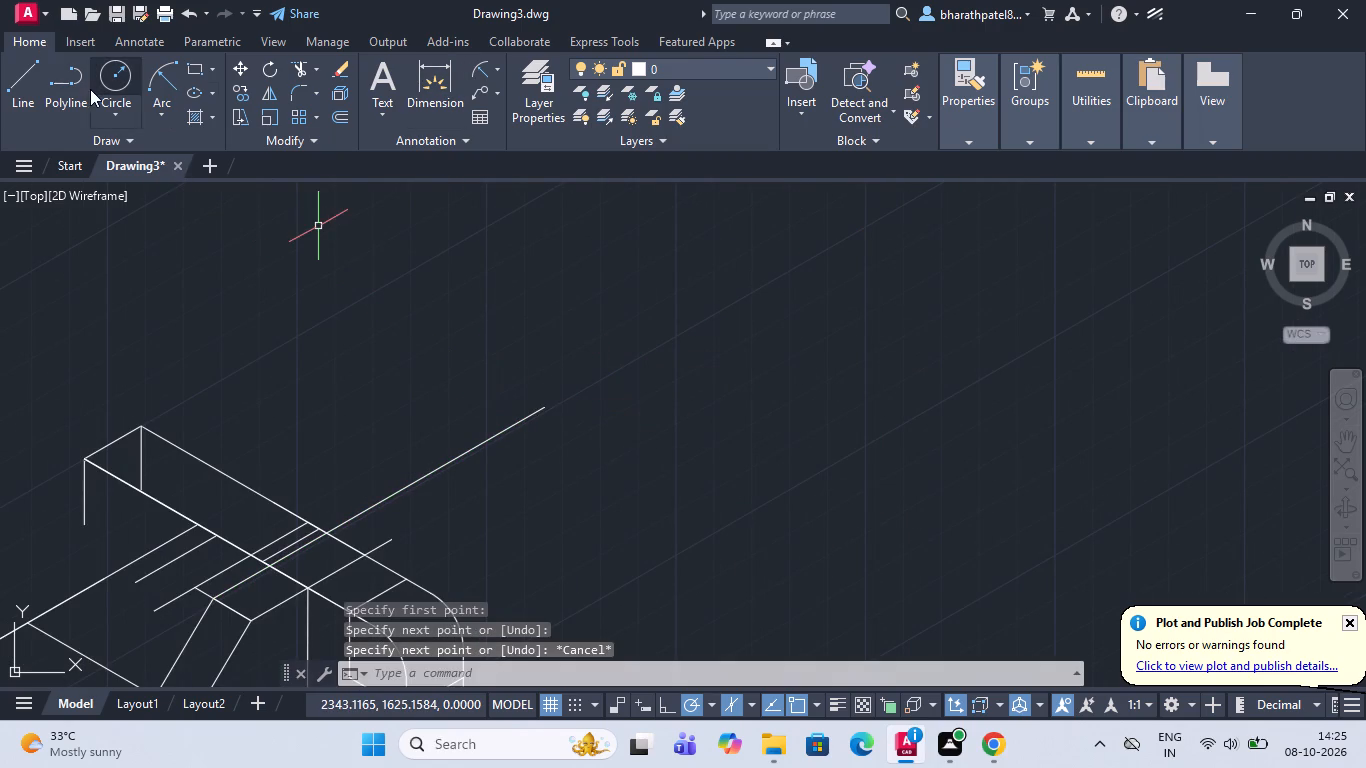
# Trim the excess of the newly drawn rib top line that extends beyond the upright's rear top edge.
pyautogui.click(296, 74)
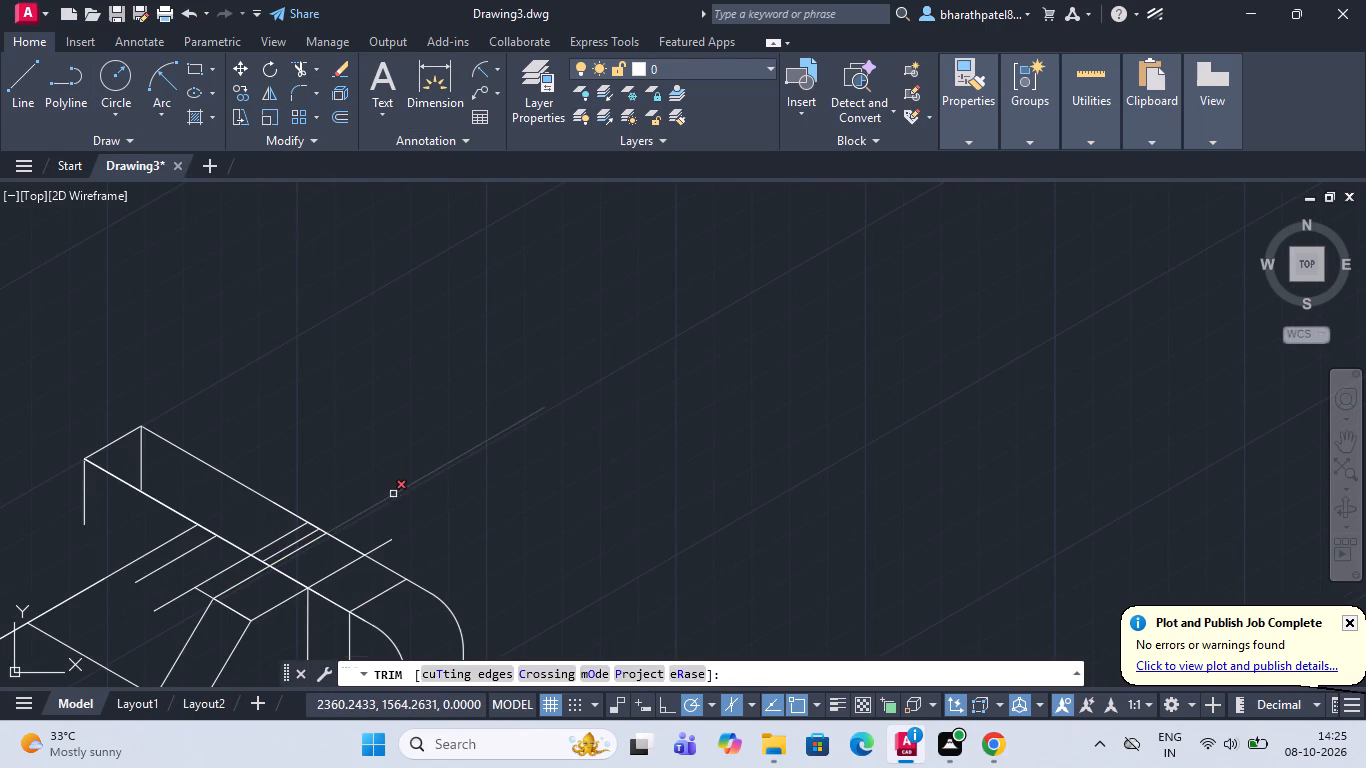
pyautogui.click(393, 494)
pyautogui.scroll(3, 311, 562)
pyautogui.click(281, 478)
pyautogui.click(243, 431)
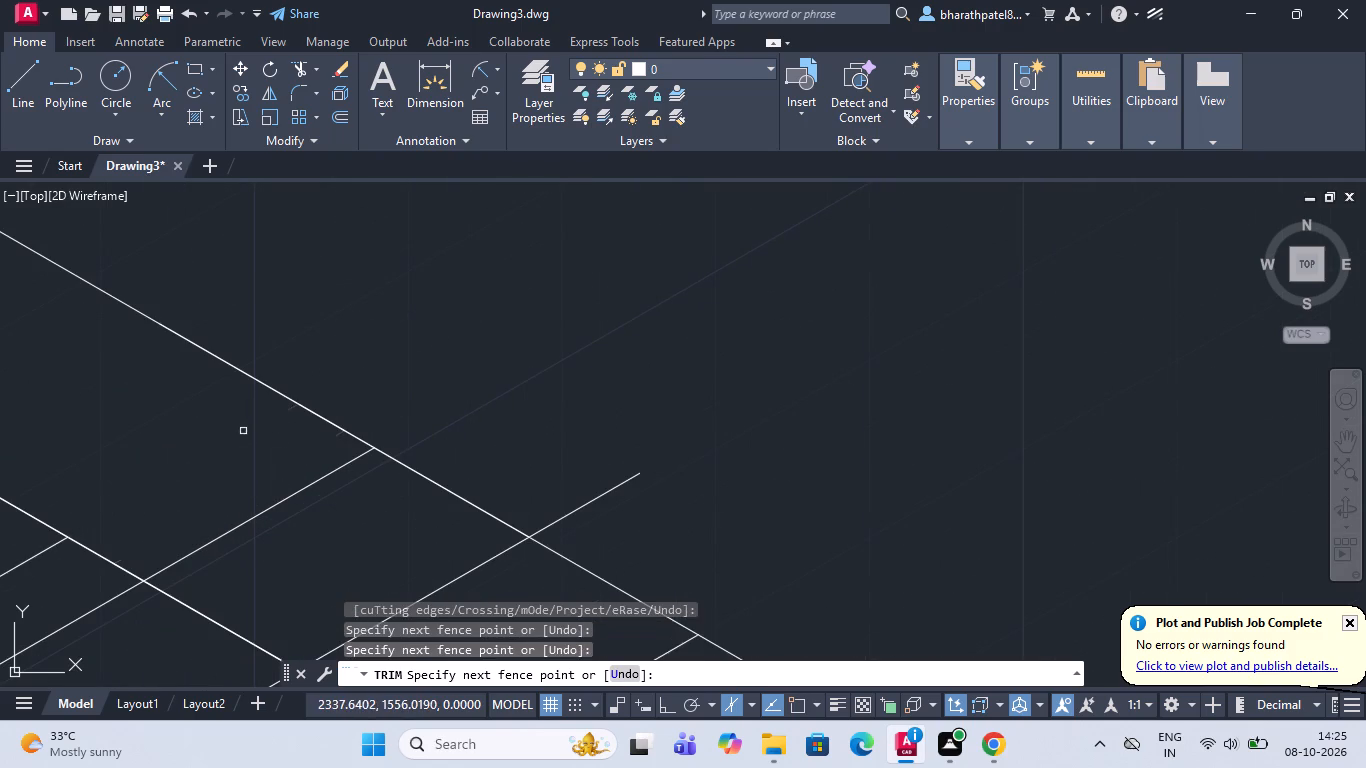
pyautogui.scroll(-3, 246, 427)
pyautogui.click(163, 494)
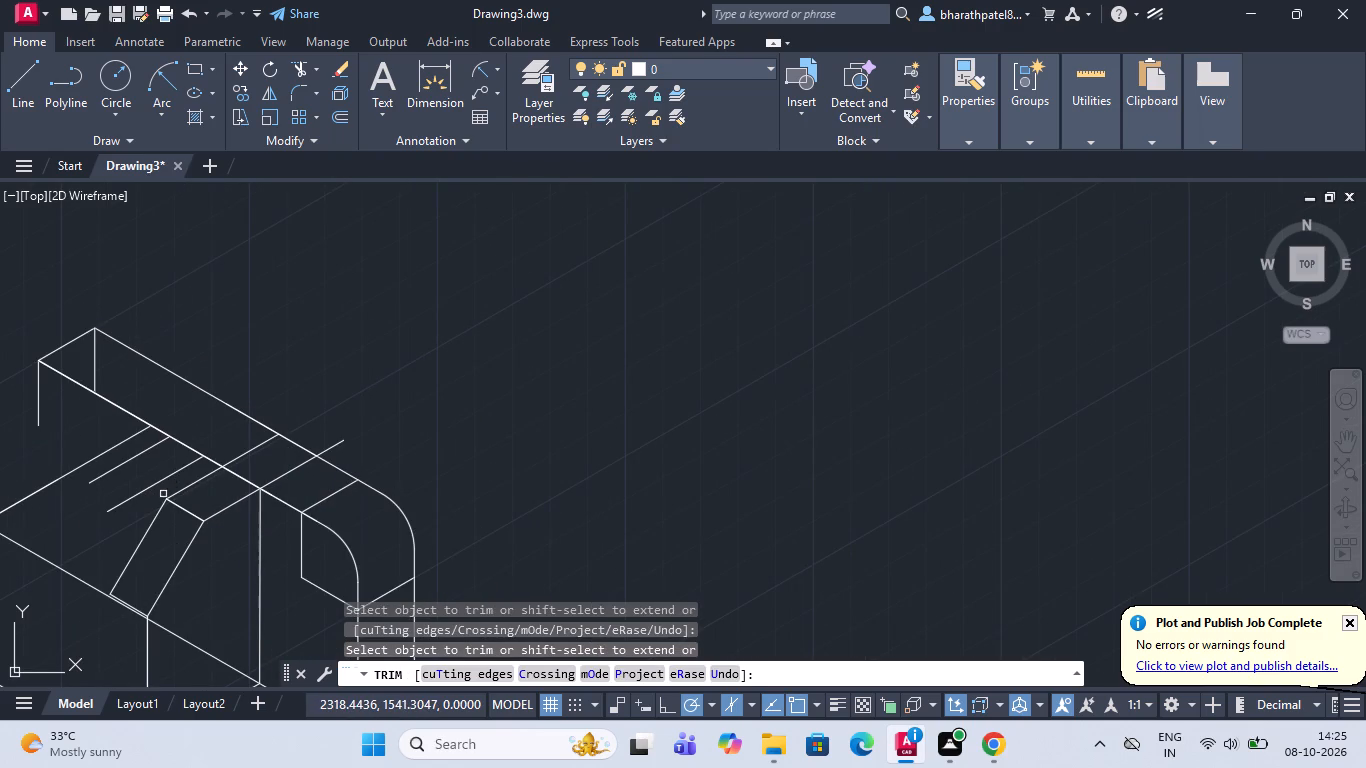
# Examine the rib's sloped edges and their corners against the base edge and the upright.
pyautogui.scroll(-3, 235, 465)
pyautogui.scroll(2, 161, 574)
pyautogui.scroll(-1, 170, 566)
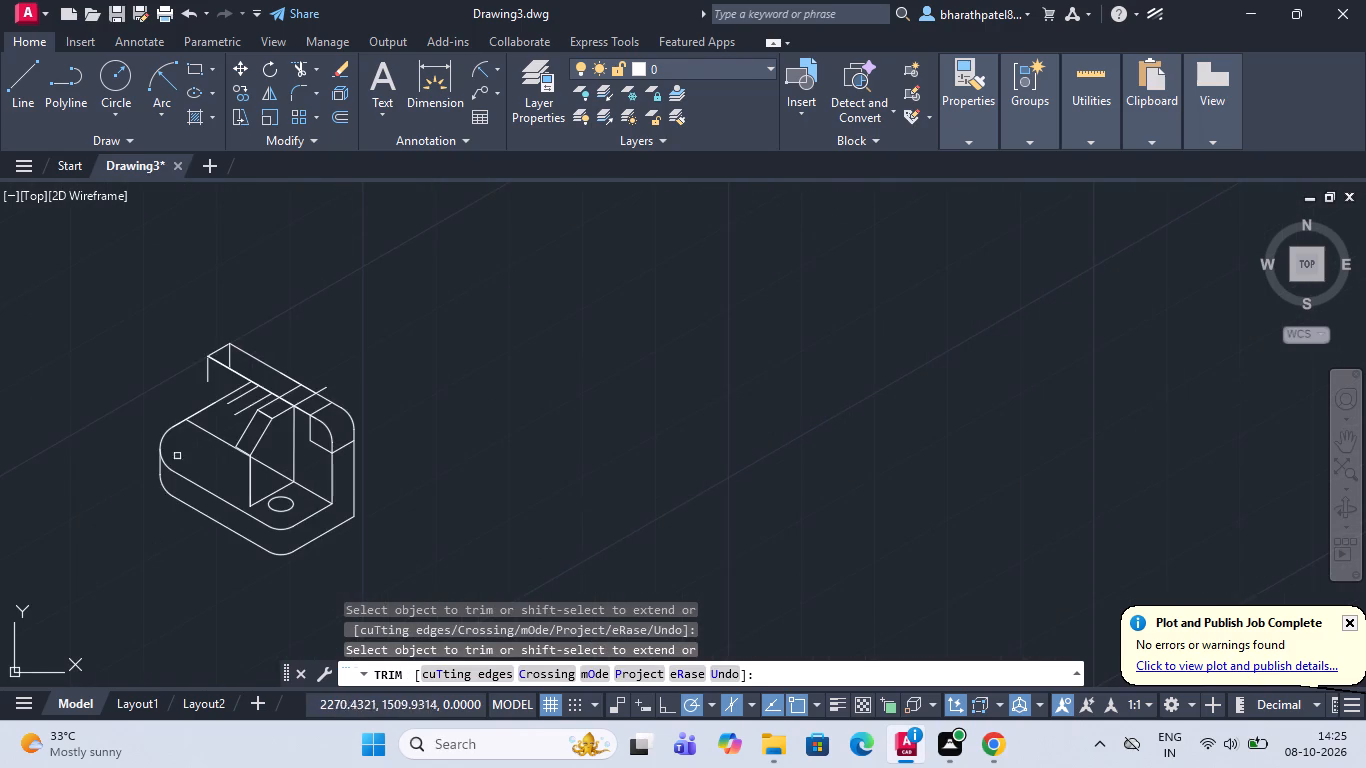
pyautogui.scroll(2, 167, 388)
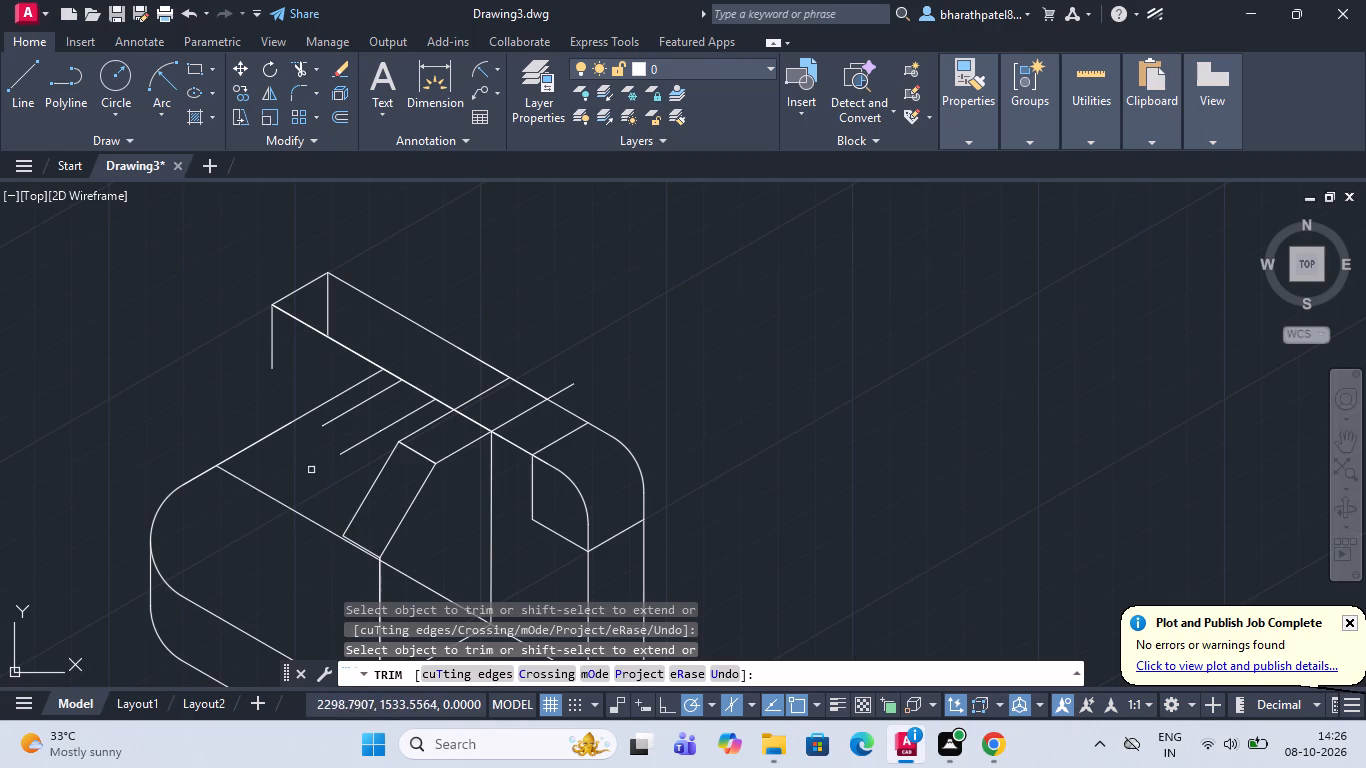
pyautogui.scroll(-1, 399, 450)
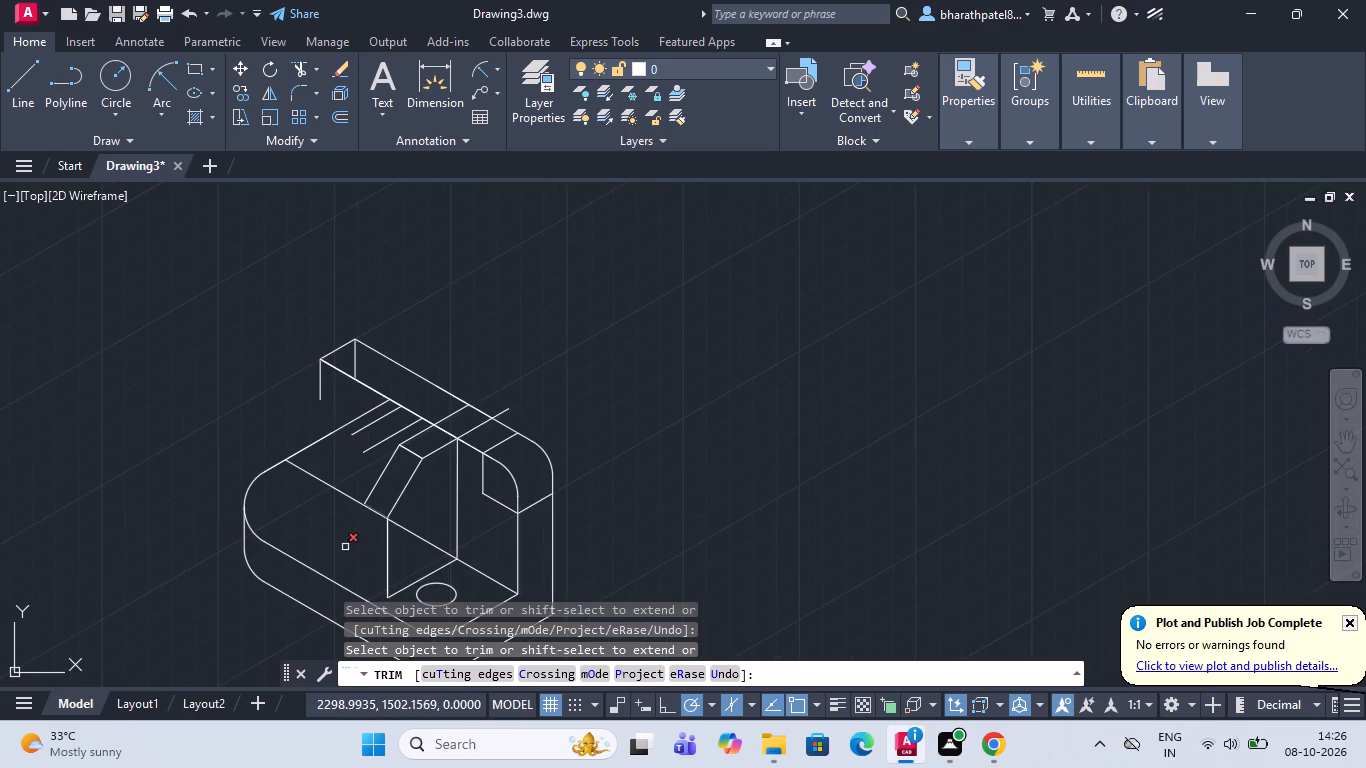
pyautogui.scroll(3, 345, 547)
pyautogui.scroll(-1, 345, 547)
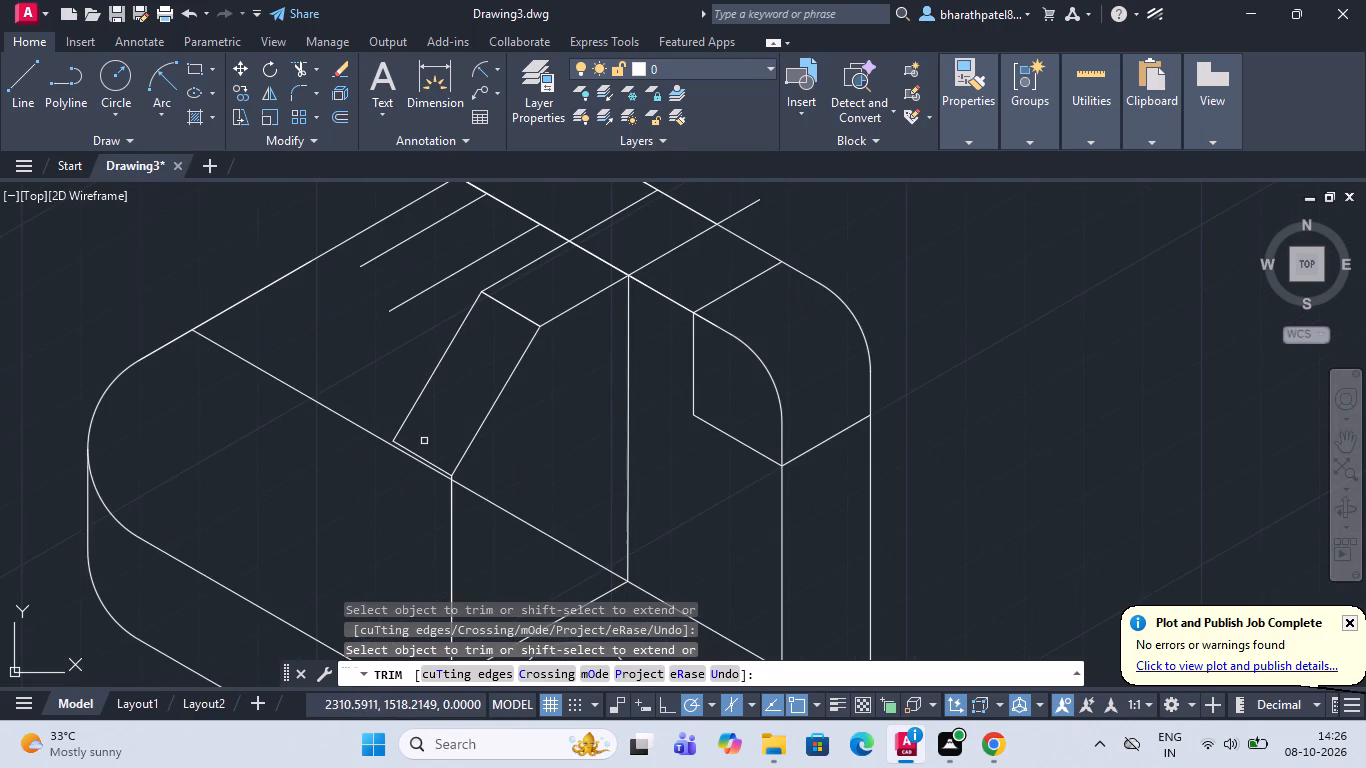
pyautogui.scroll(-2, 454, 442)
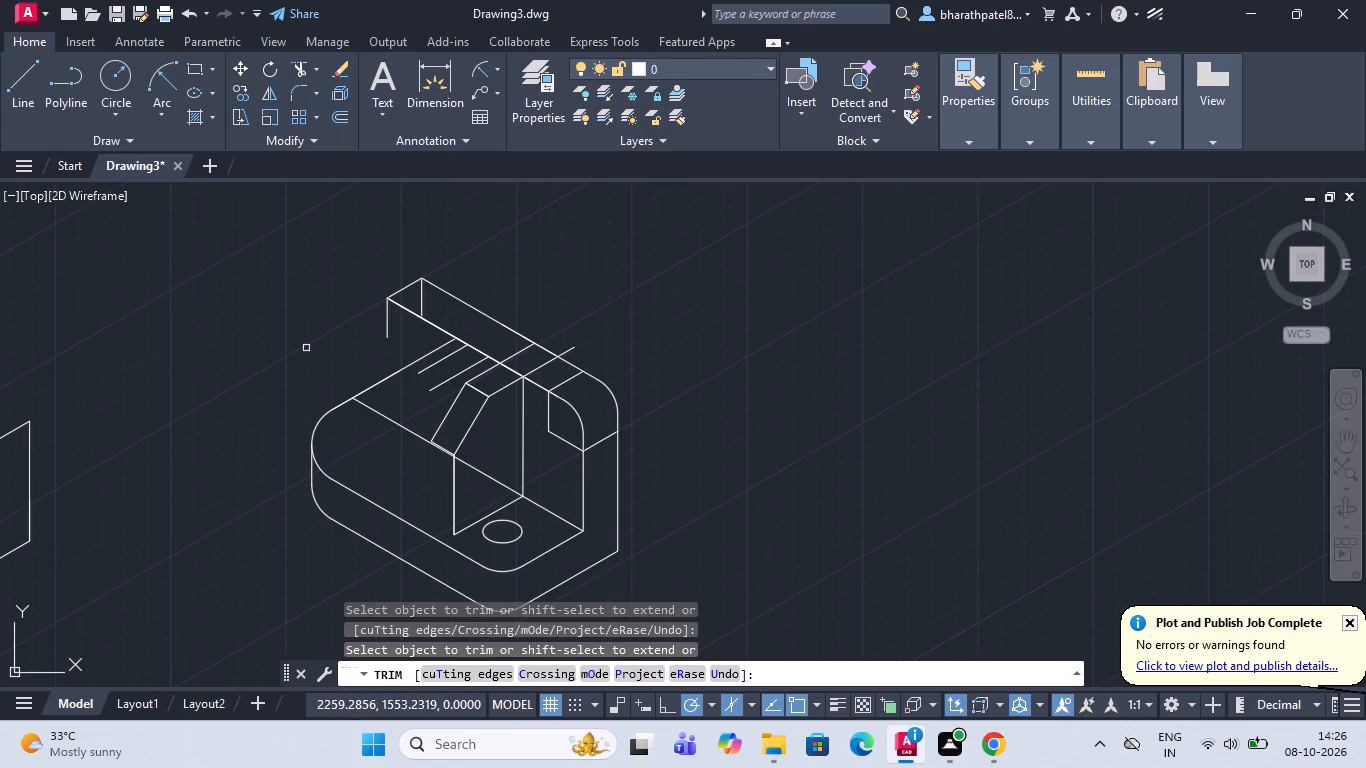
# Draw a 15-unit line from the rib's lower outer corner back along the base's upper edge.
pyautogui.click(25, 72)
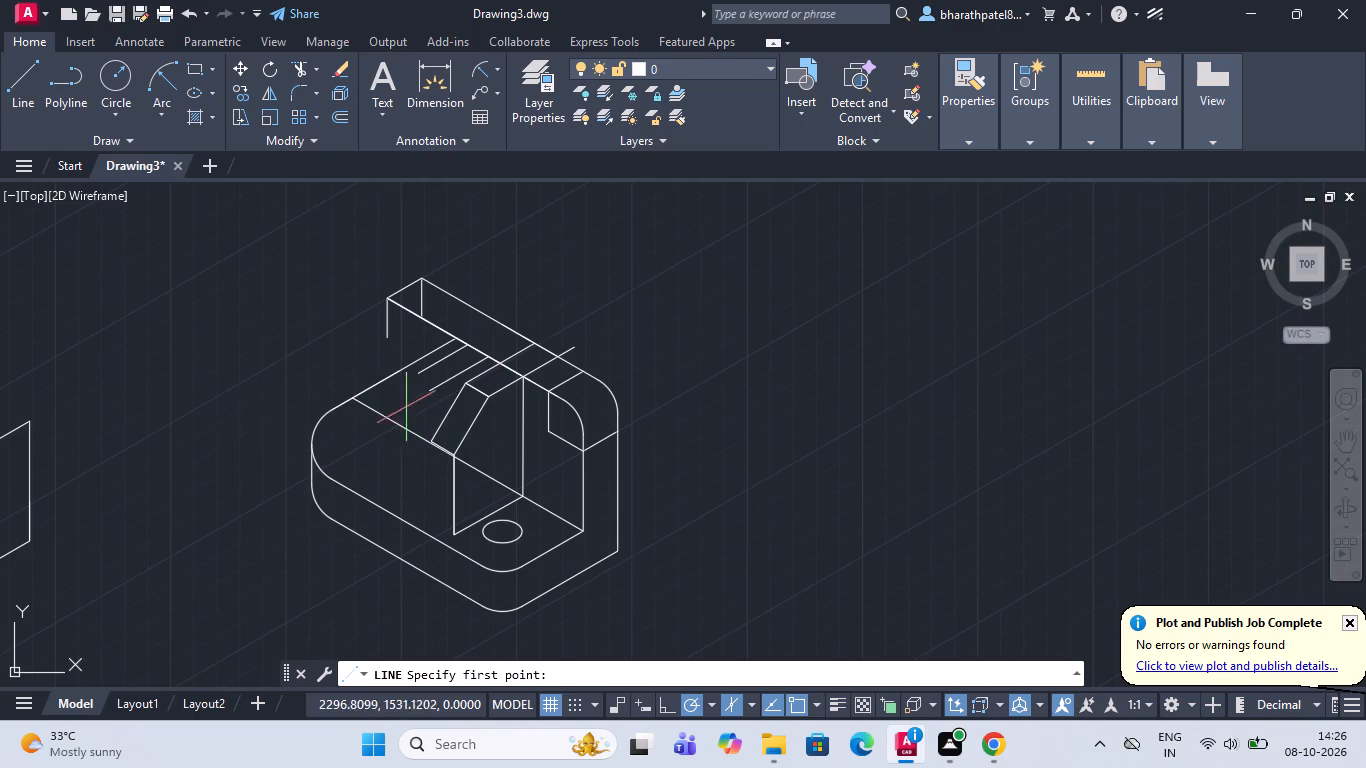
pyautogui.click(20, 84)
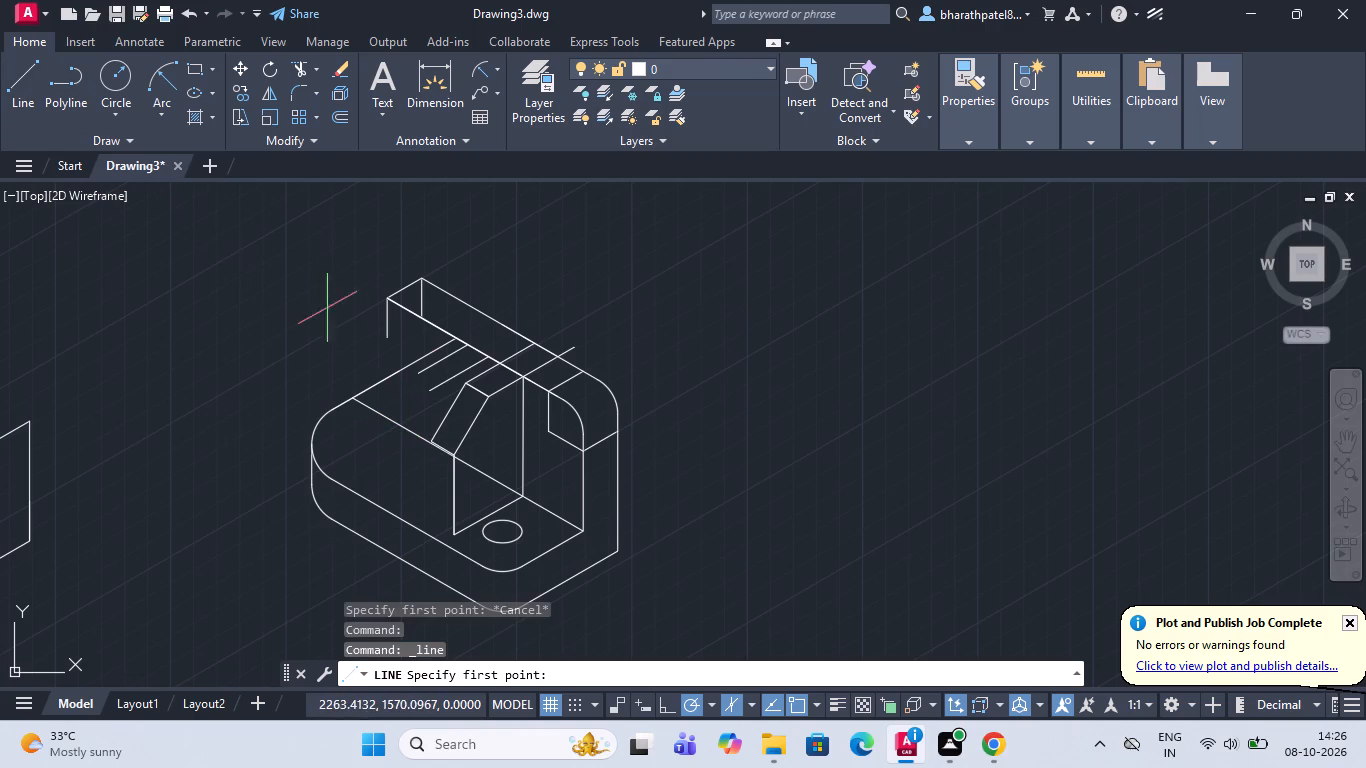
pyautogui.click(448, 461)
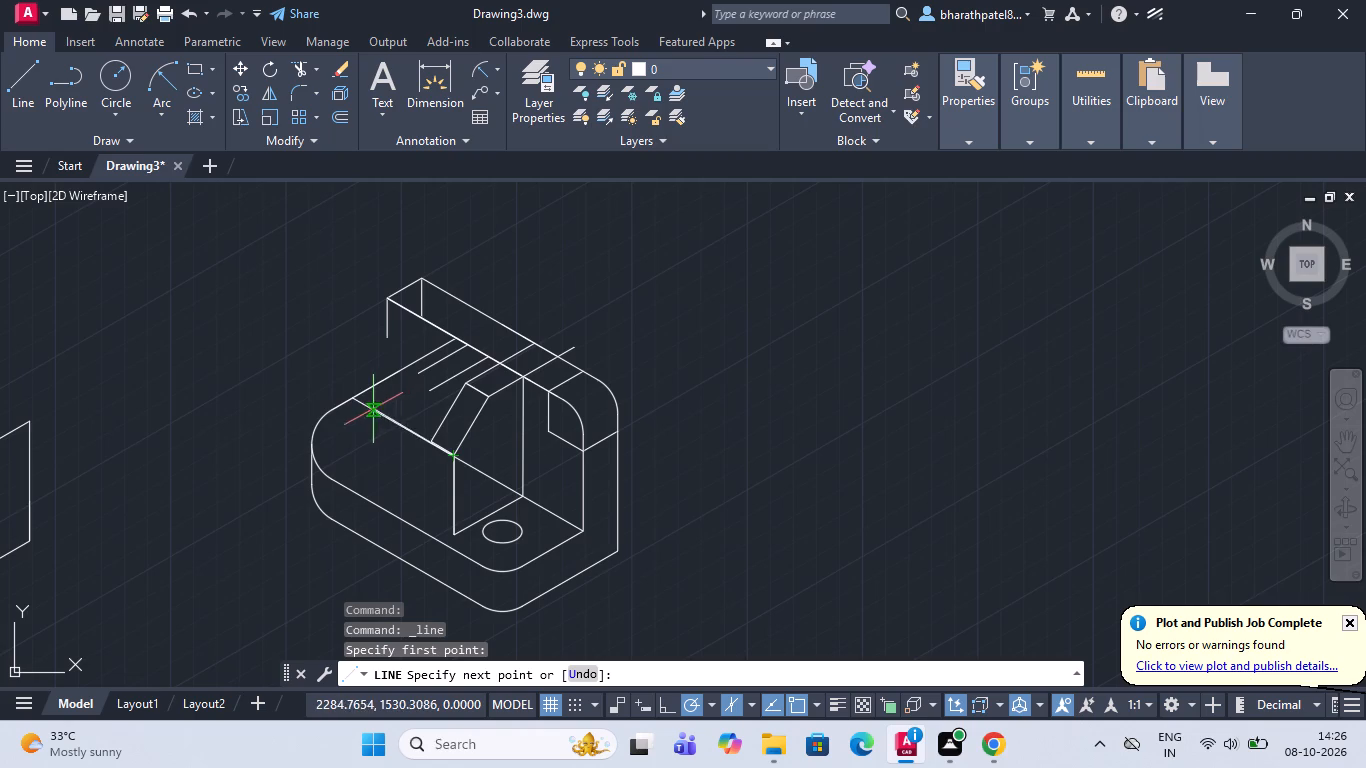
pyautogui.write('15')
pyautogui.press('Return')
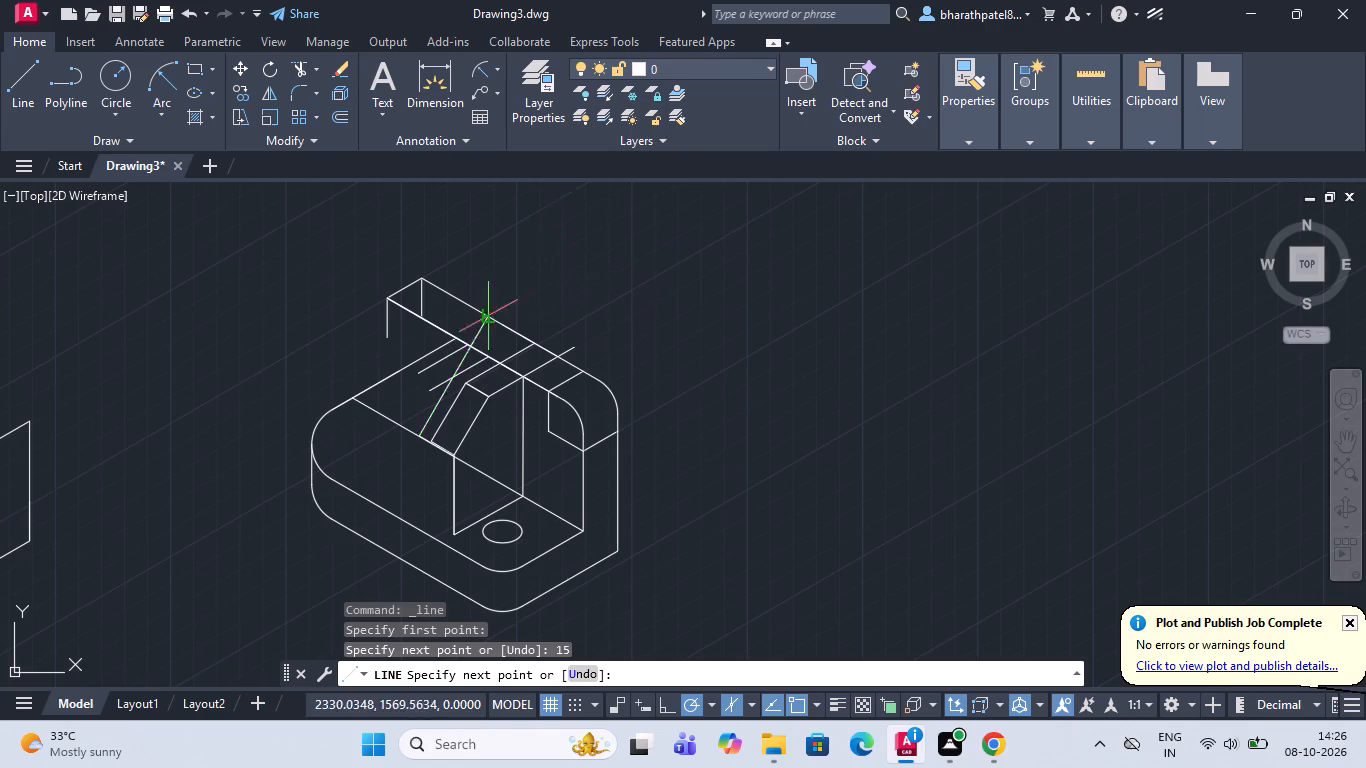
pyautogui.scroll(6, 422, 431)
pyautogui.press('Escape')
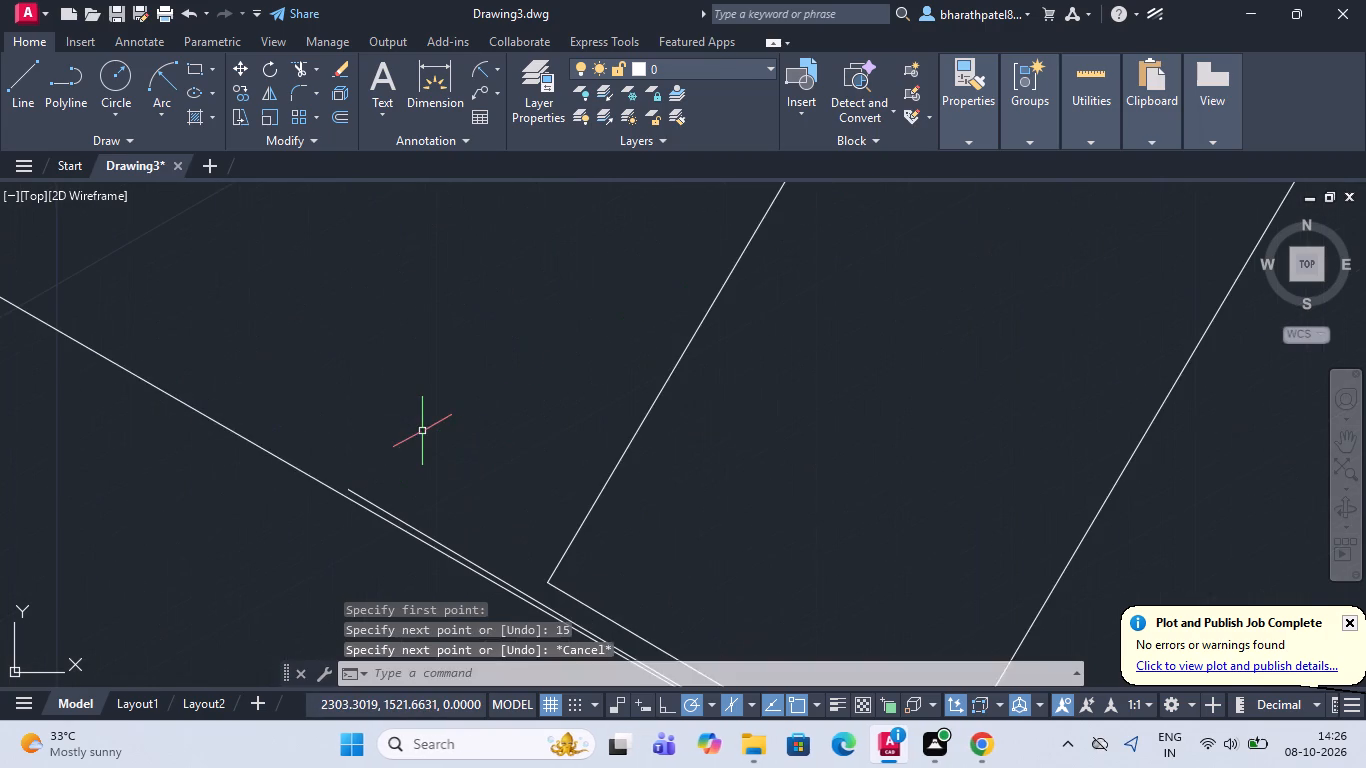
# Draw 15 units from the rib's top outer corner along its width, joined down to the end of the lower 15-unit line.
pyautogui.scroll(-3, 422, 431)
pyautogui.click(21, 96)
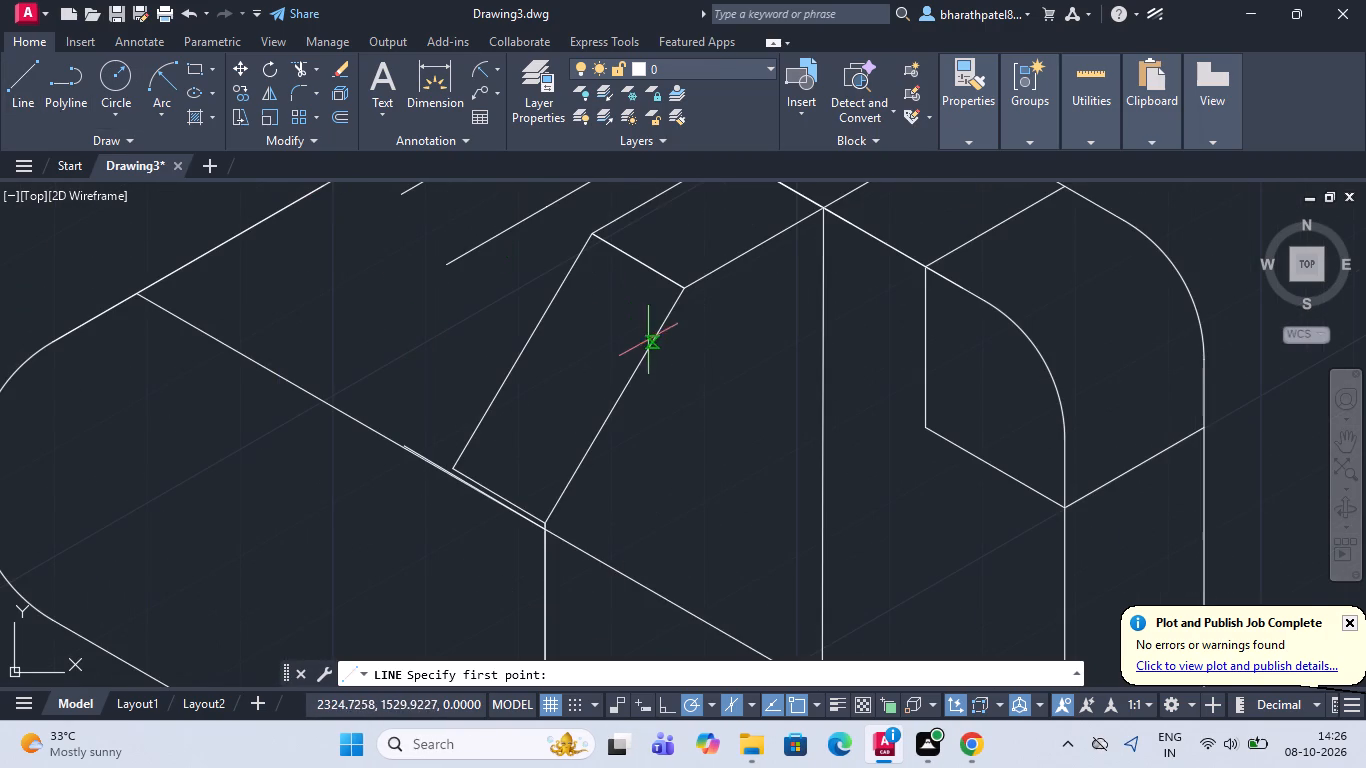
pyautogui.click(686, 286)
pyautogui.scroll(-4, 589, 231)
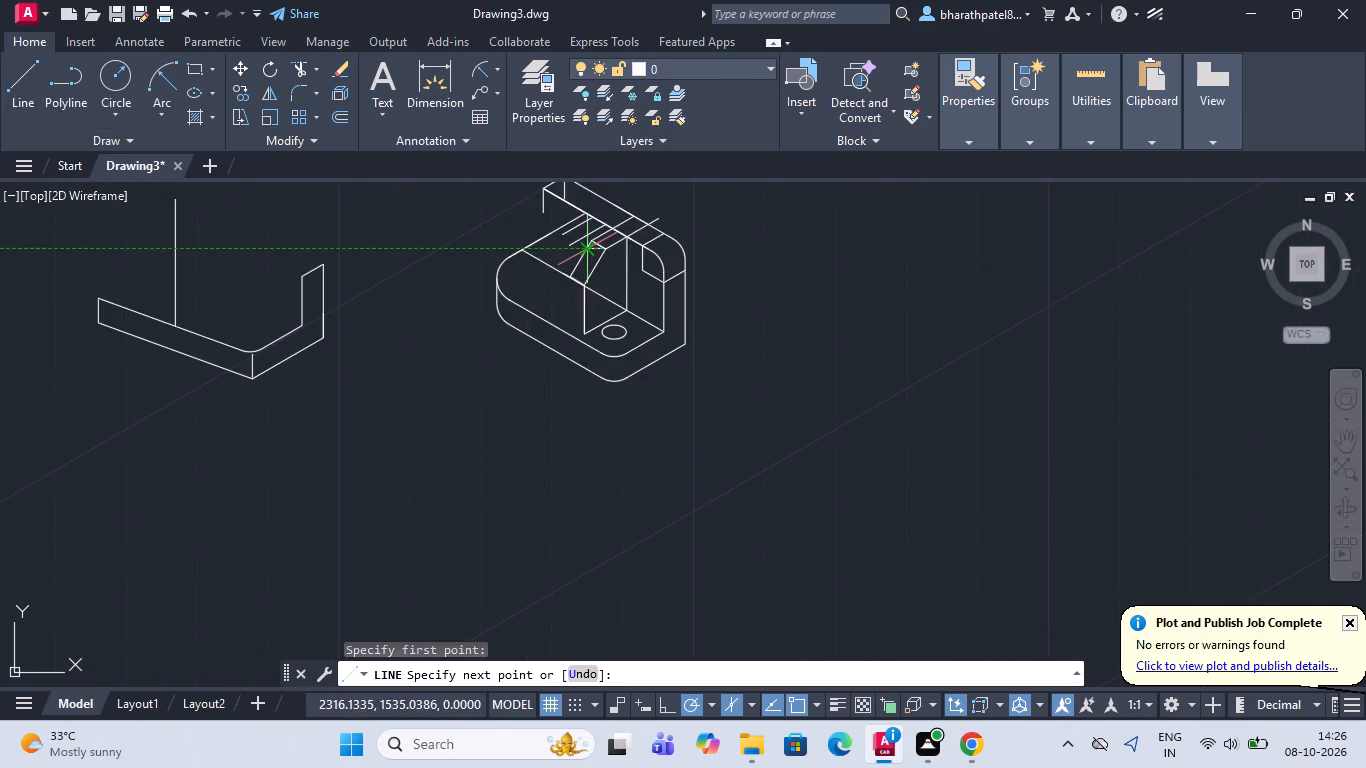
pyautogui.scroll(3, 579, 217)
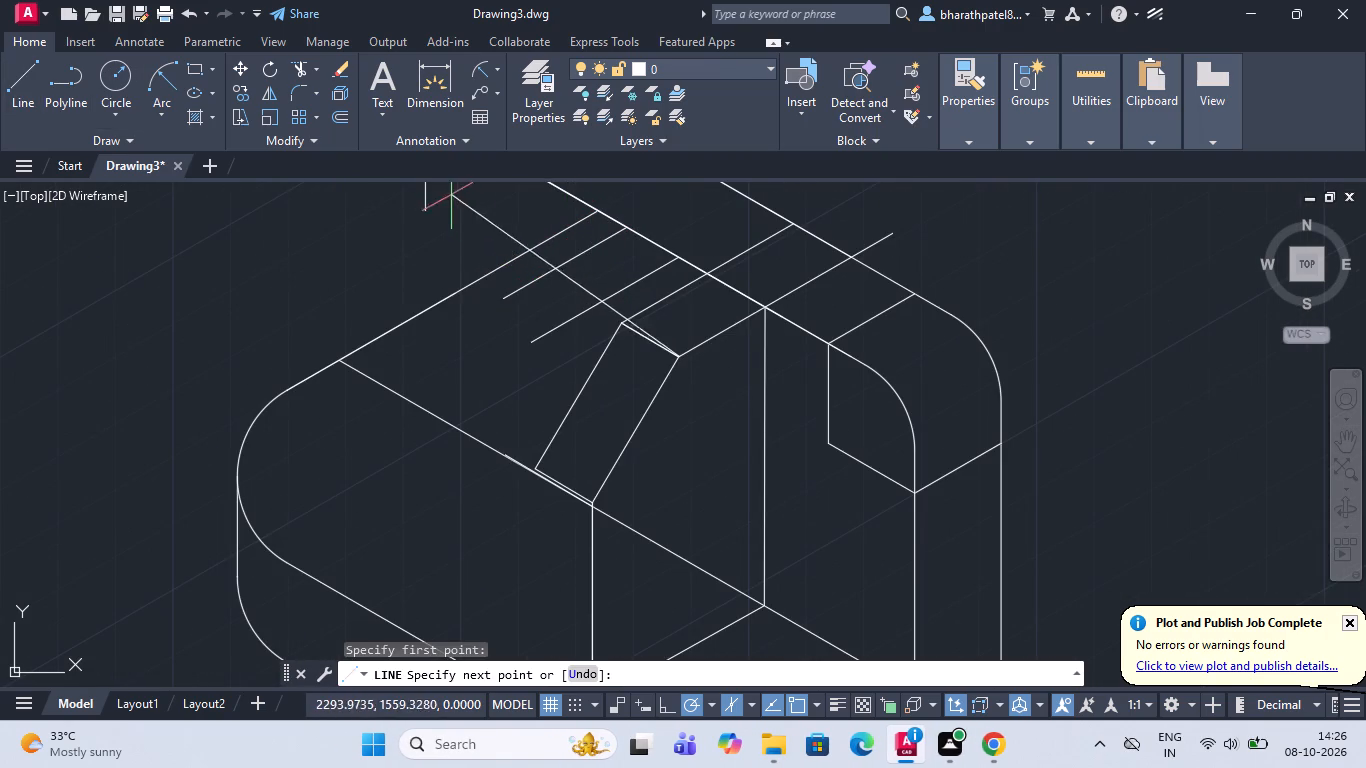
pyautogui.press('1')
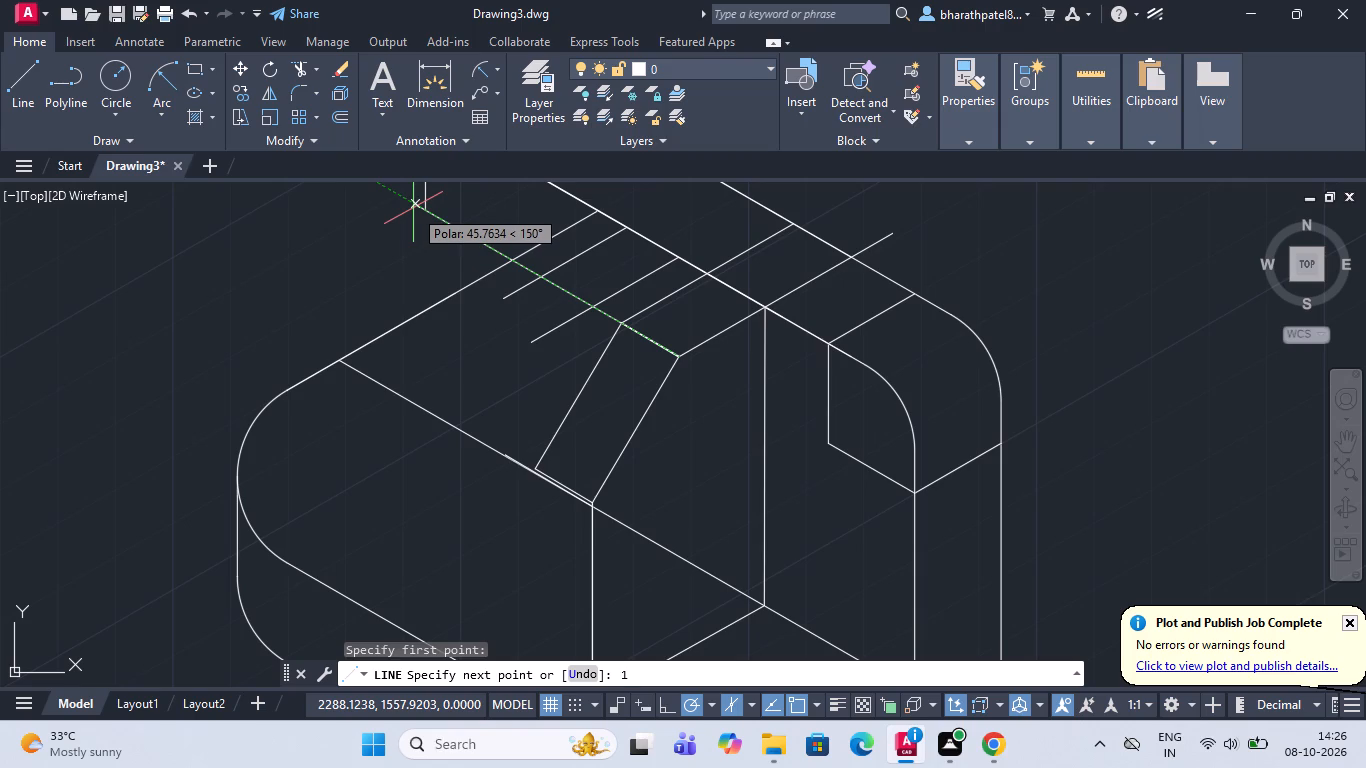
pyautogui.press('5')
pyautogui.press('Return')
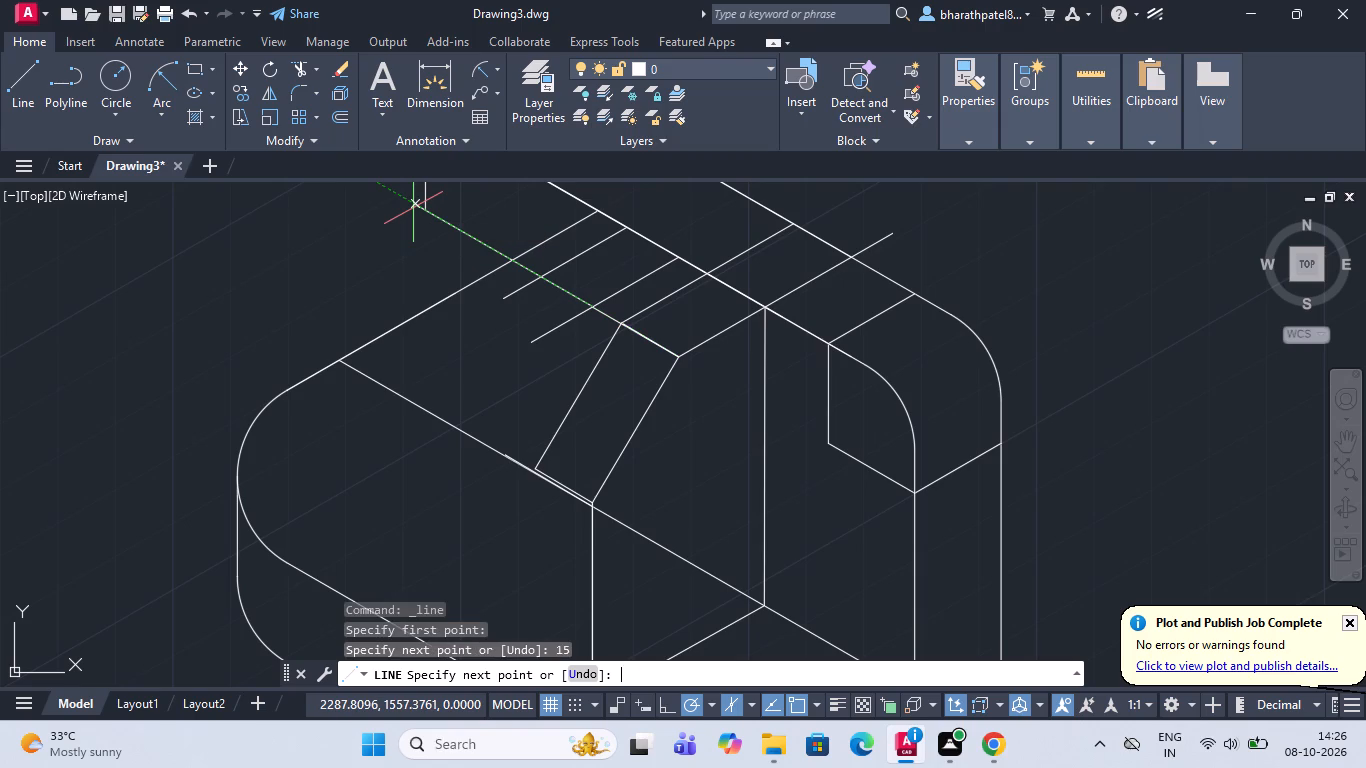
pyautogui.scroll(-2, 442, 514)
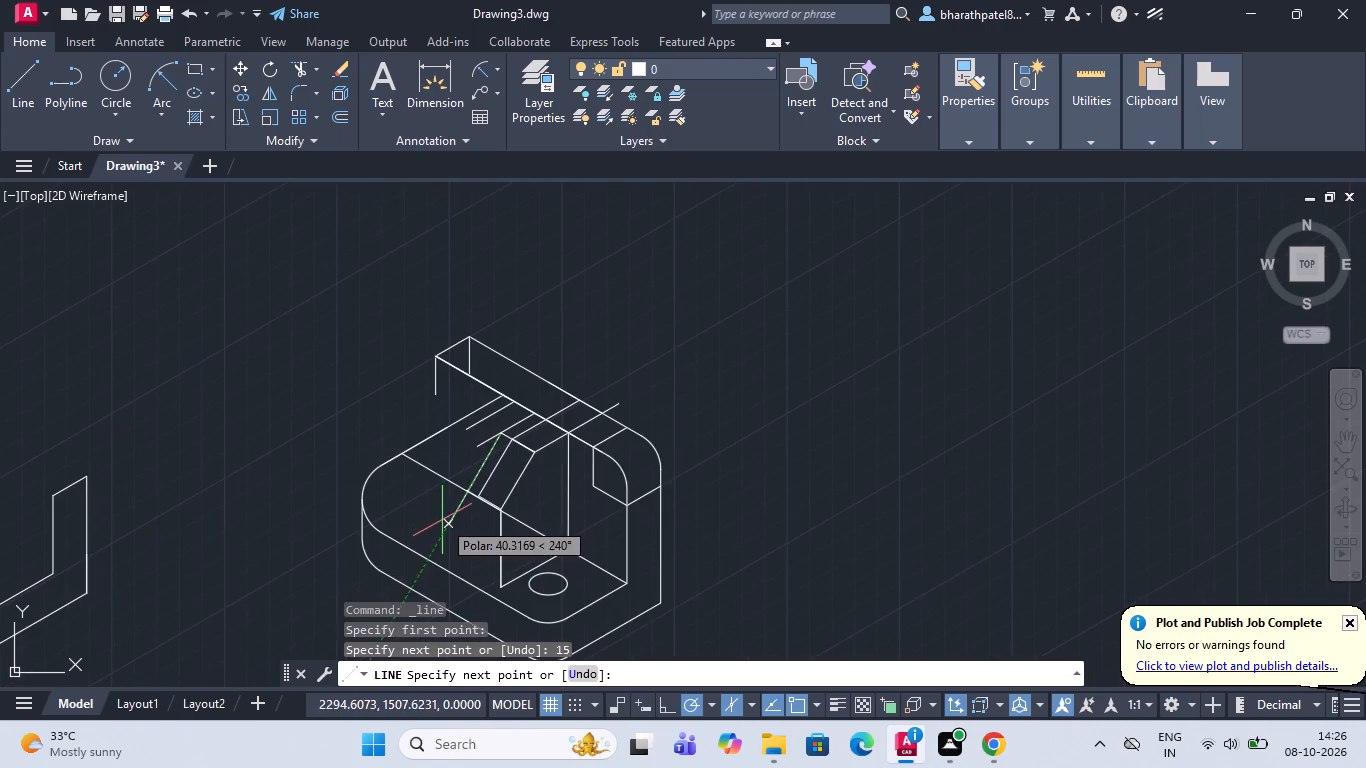
pyautogui.scroll(4, 442, 520)
pyautogui.scroll(4, 590, 327)
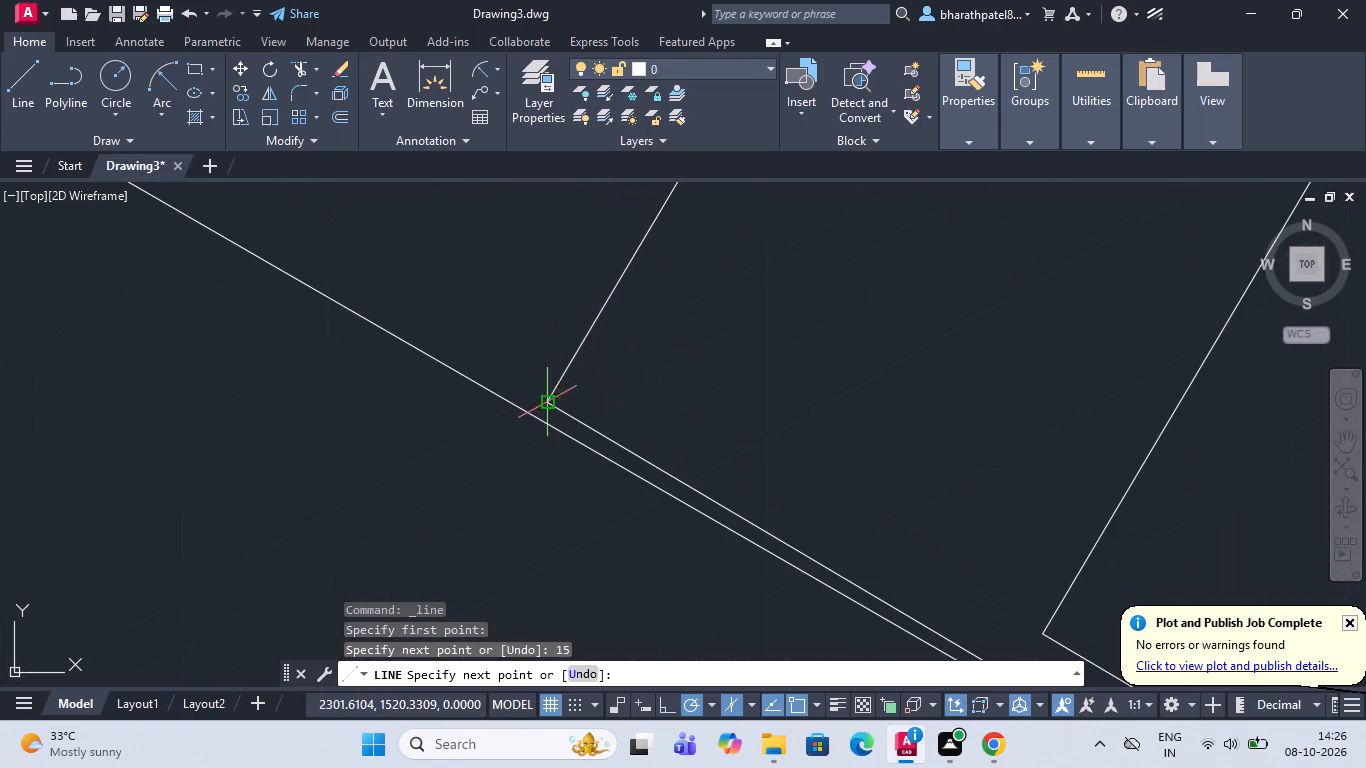
pyautogui.click(547, 401)
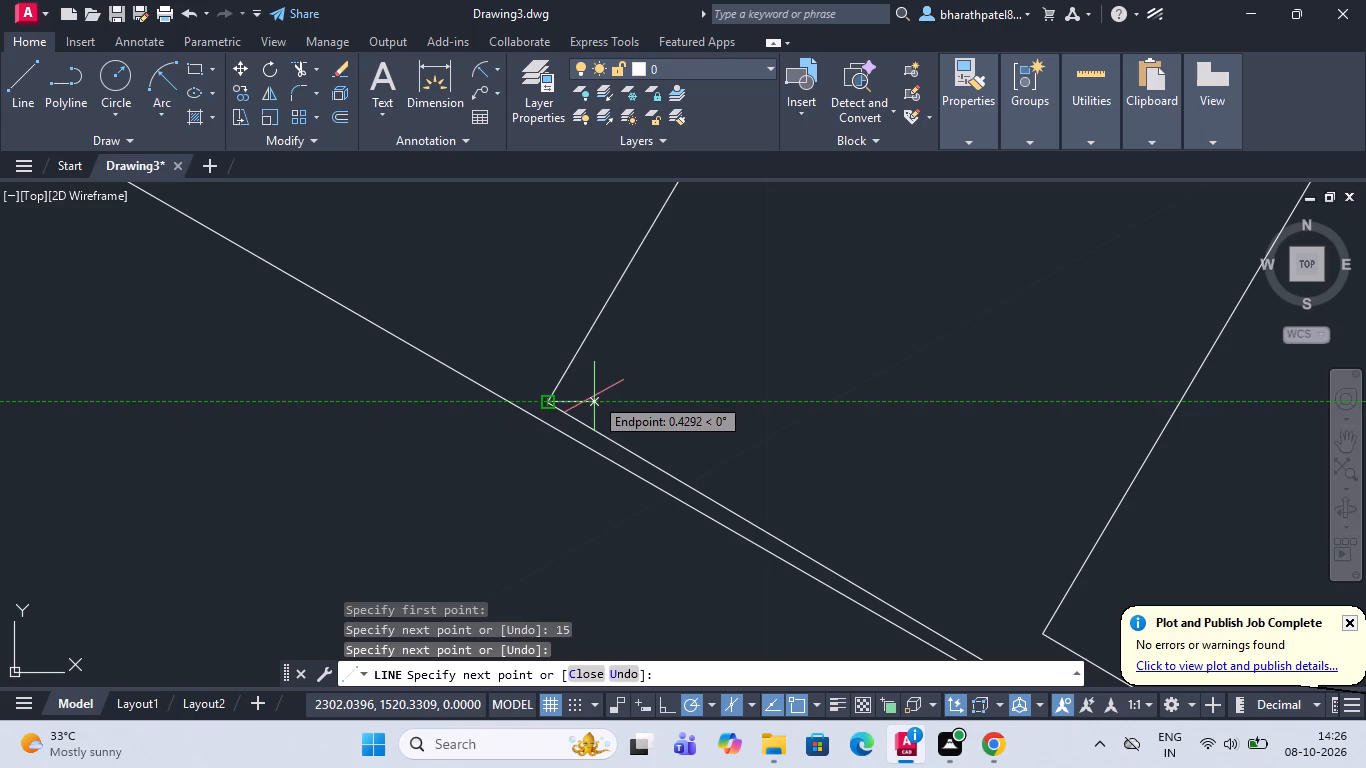
pyautogui.press('Escape')
# Trim the leftover line stub that projects forward past the new 15-unit rib top corner.
pyautogui.scroll(-9, 594, 391)
pyautogui.scroll(4, 664, 302)
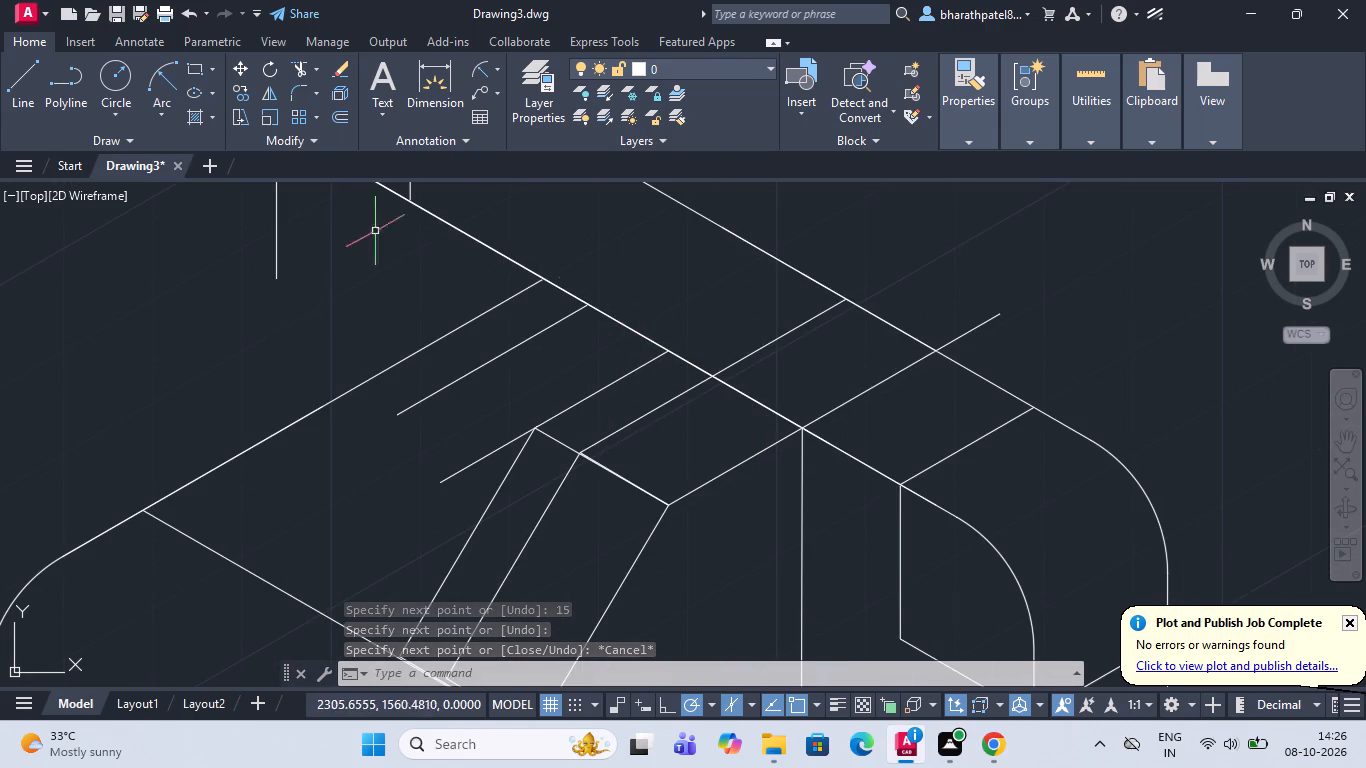
pyautogui.click(296, 68)
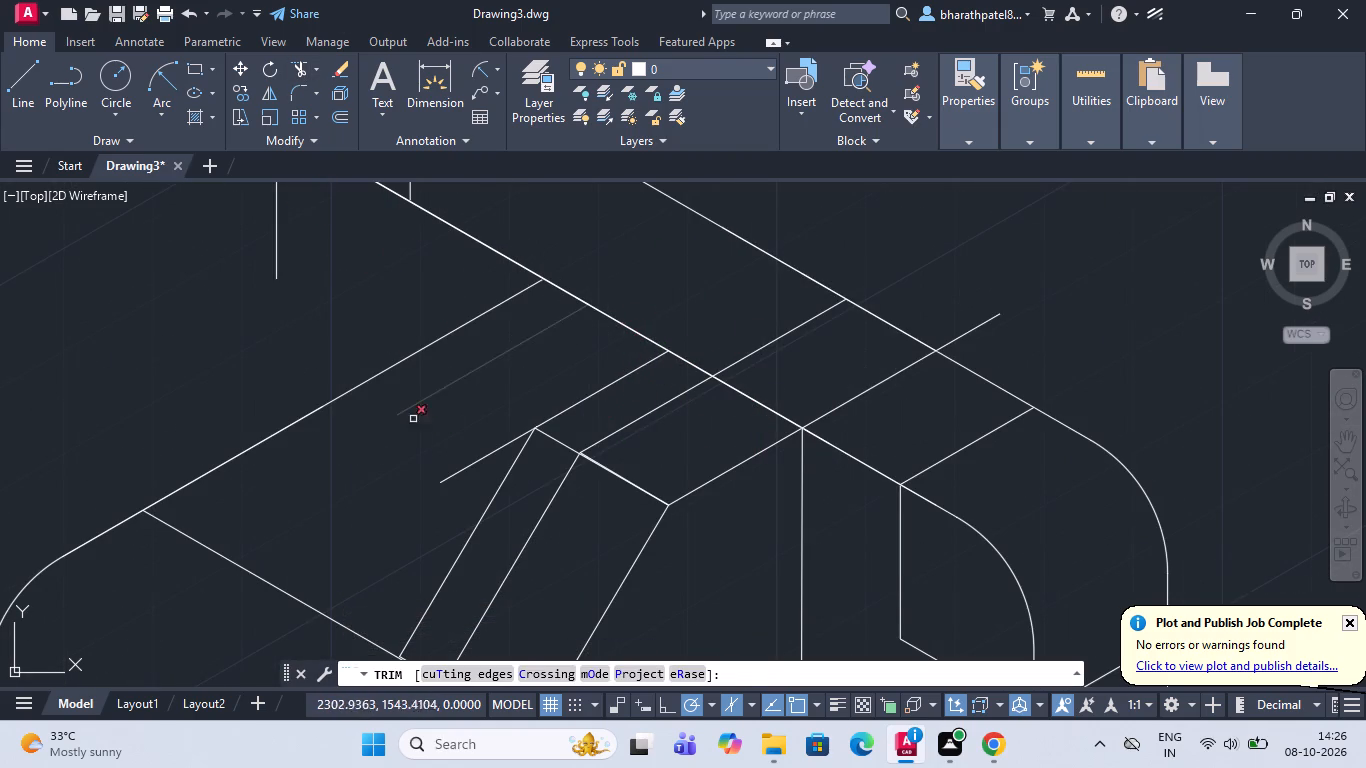
pyautogui.click(446, 479)
# Examine the whole isometric part for leftover construction lines around the rib and upright.
pyautogui.scroll(-3, 464, 454)
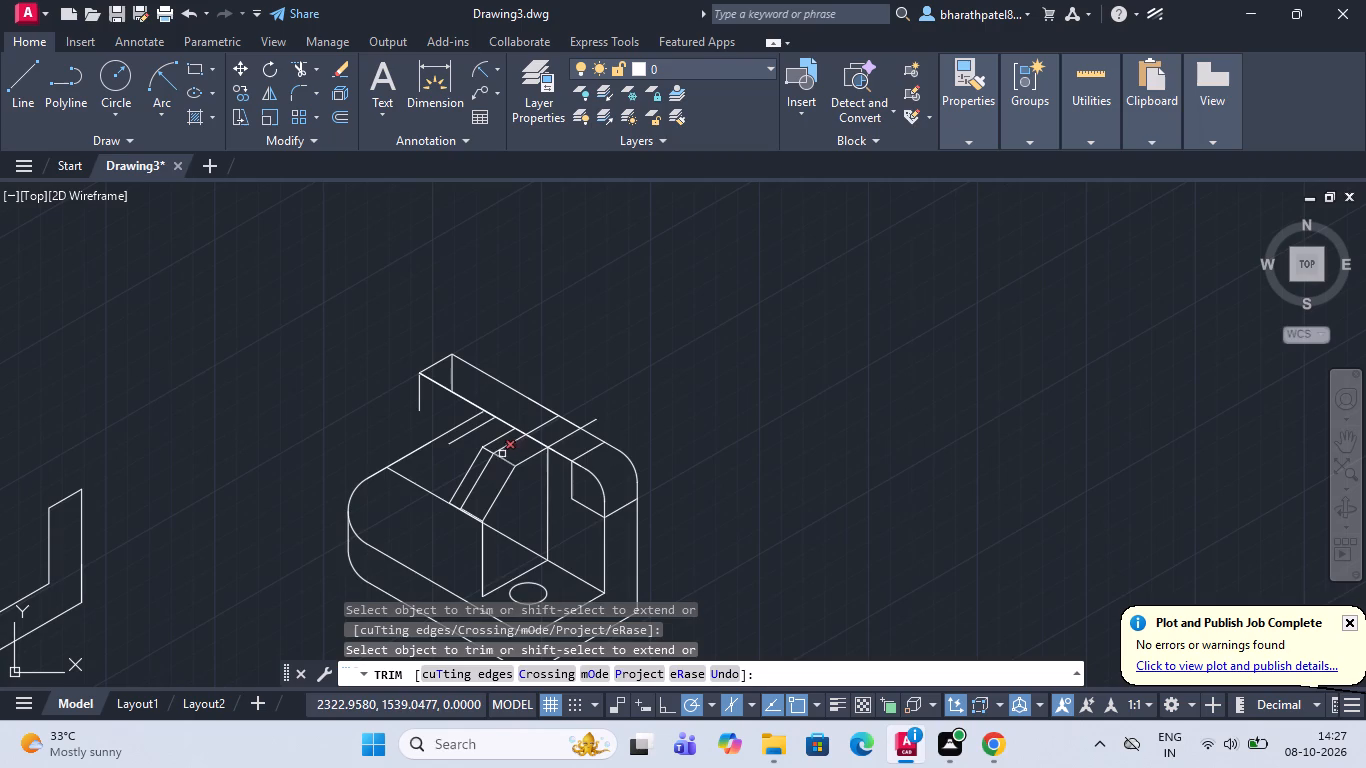
pyautogui.scroll(-3, 550, 399)
pyautogui.scroll(1, 544, 483)
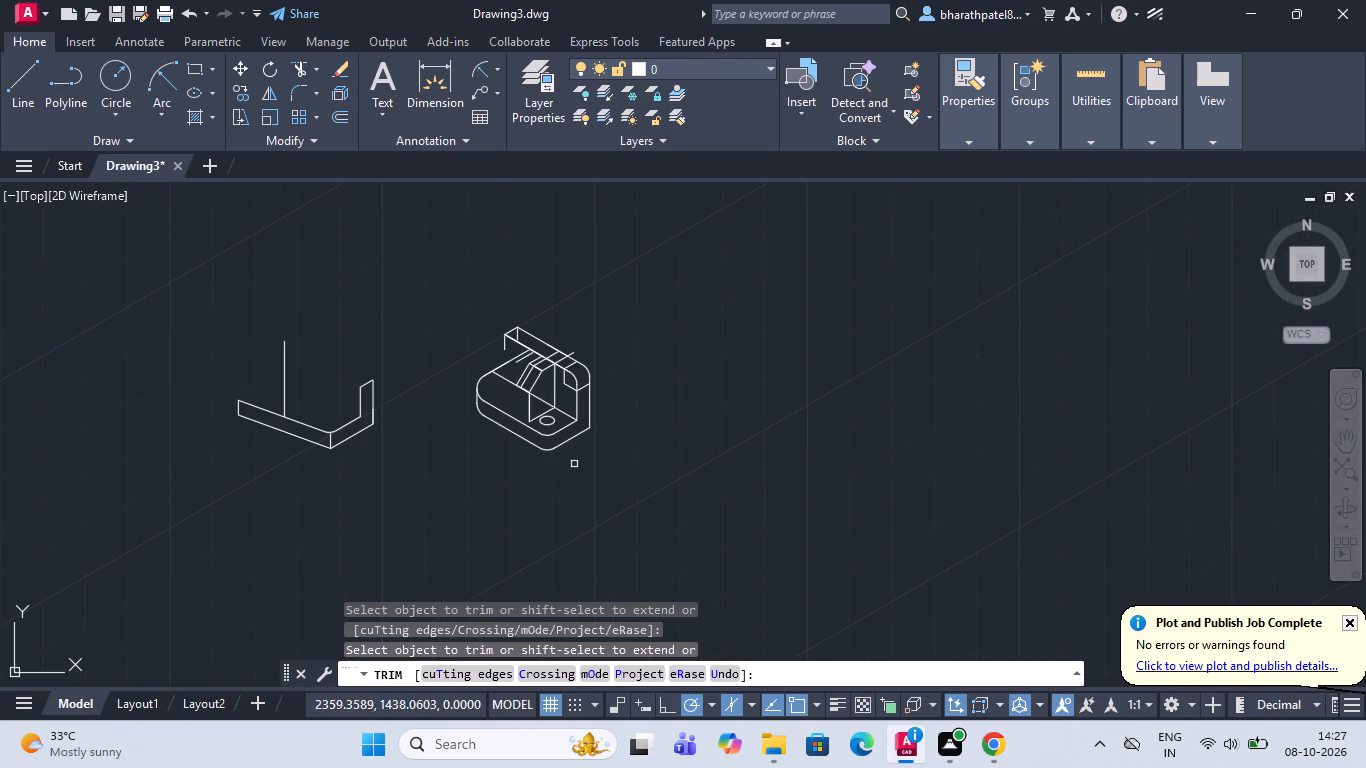
pyautogui.scroll(-1, 577, 449)
pyautogui.scroll(3, 576, 434)
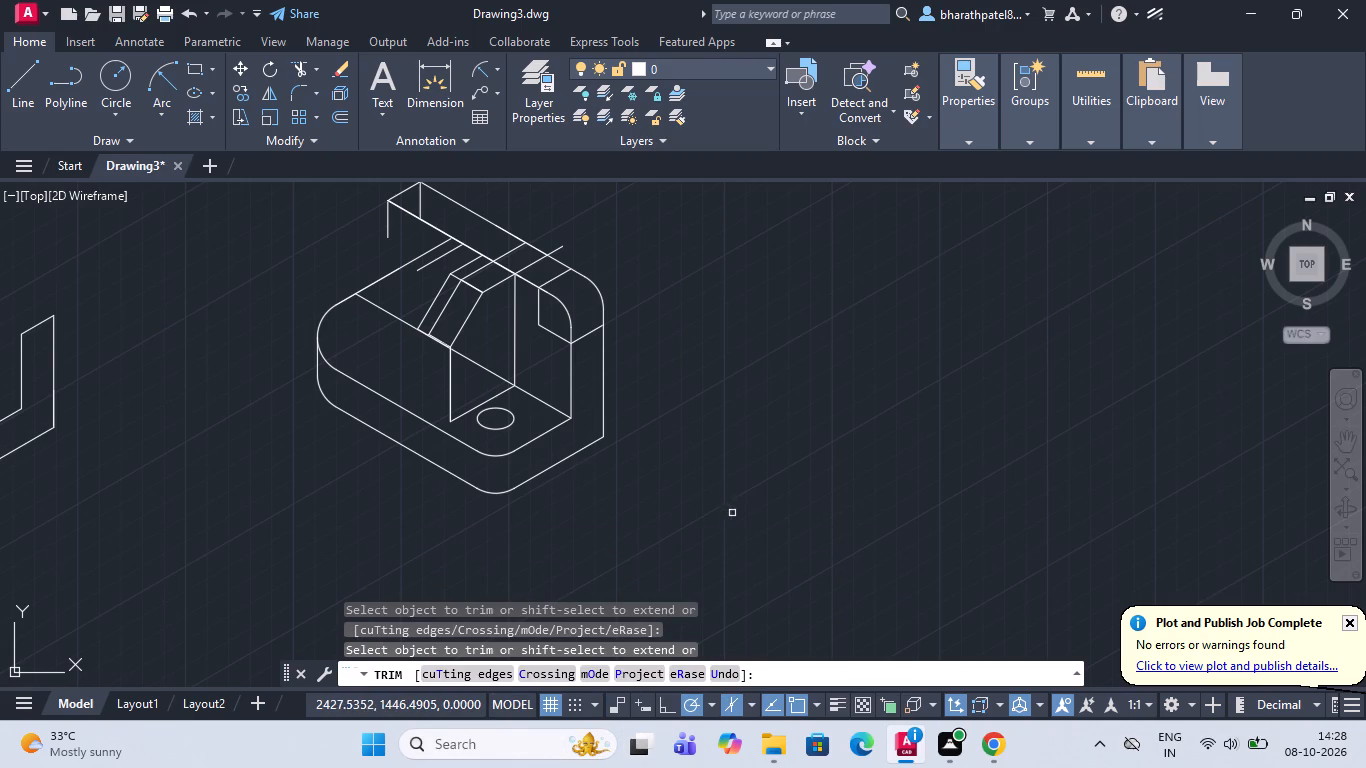
pyautogui.scroll(2, 317, 268)
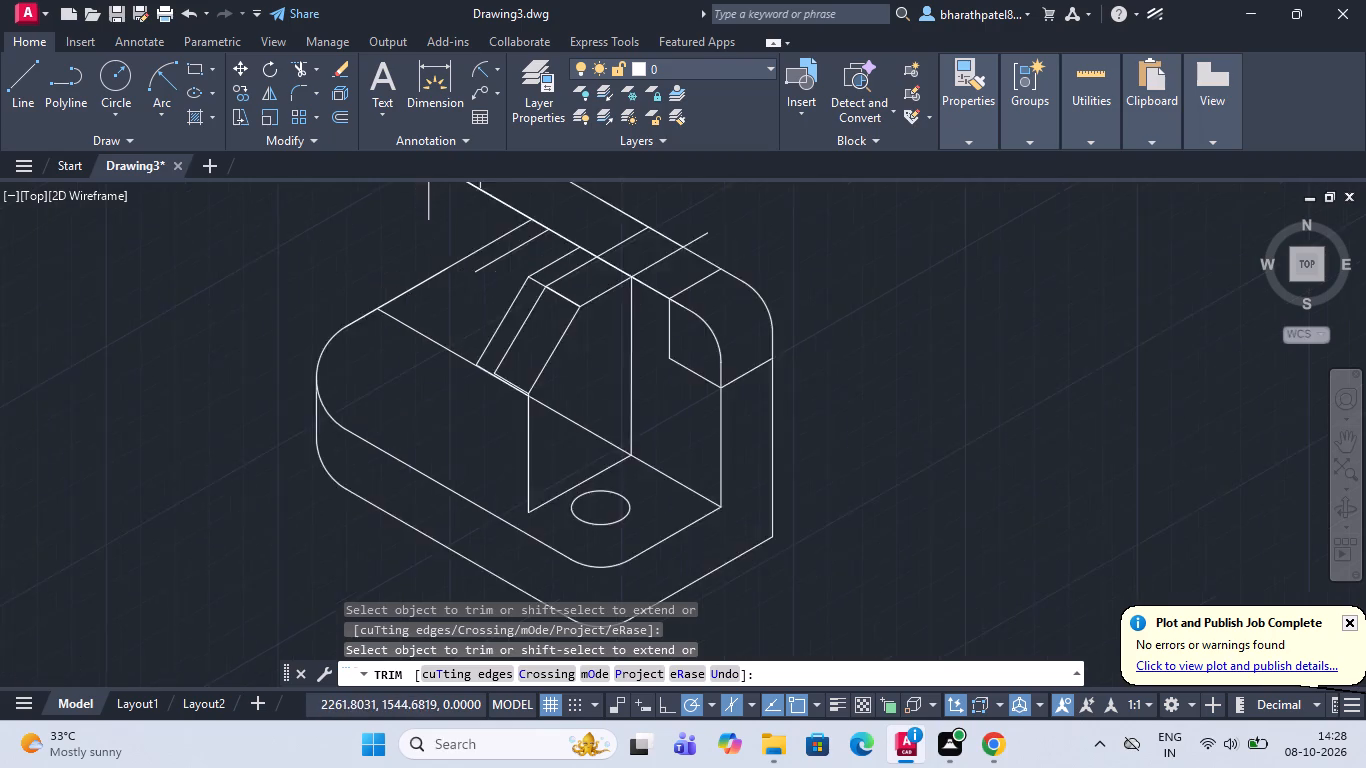
pyautogui.scroll(-2, 319, 268)
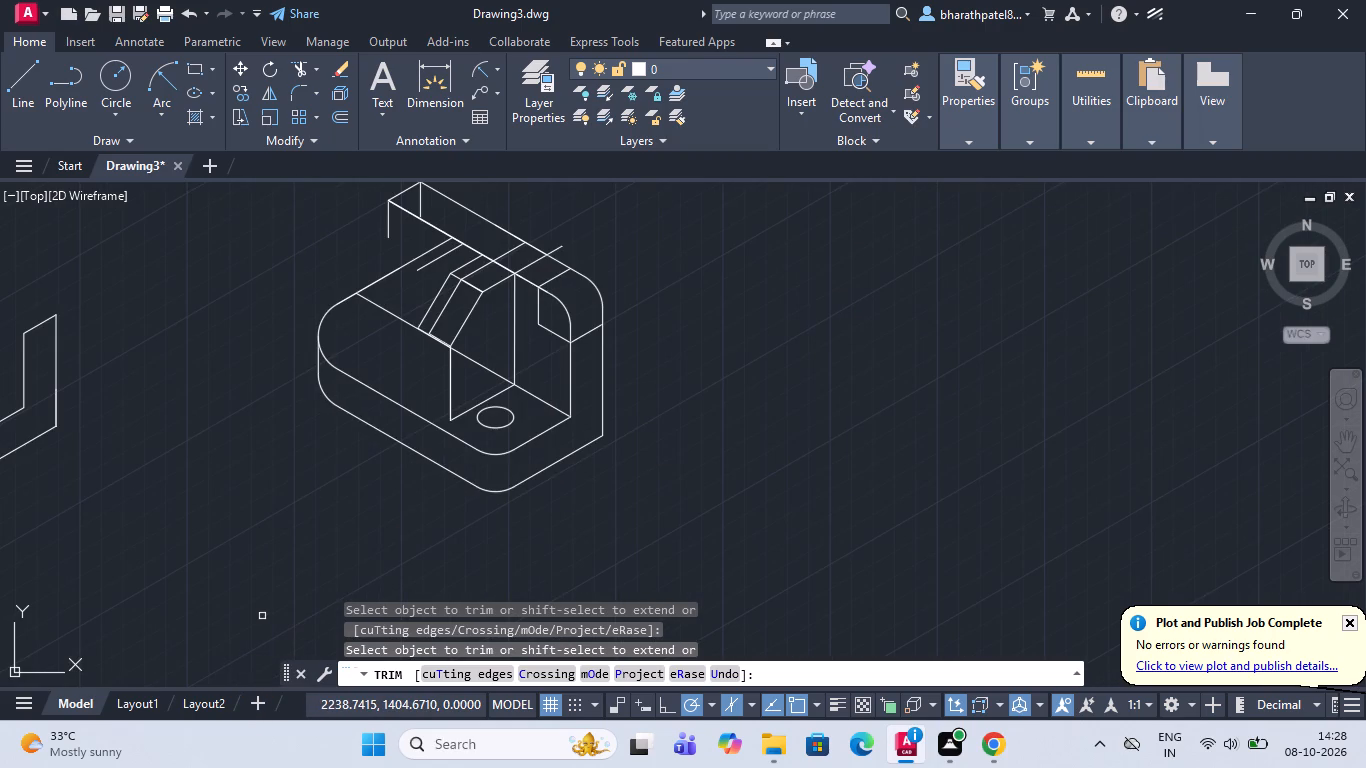
pyautogui.scroll(-1, 350, 388)
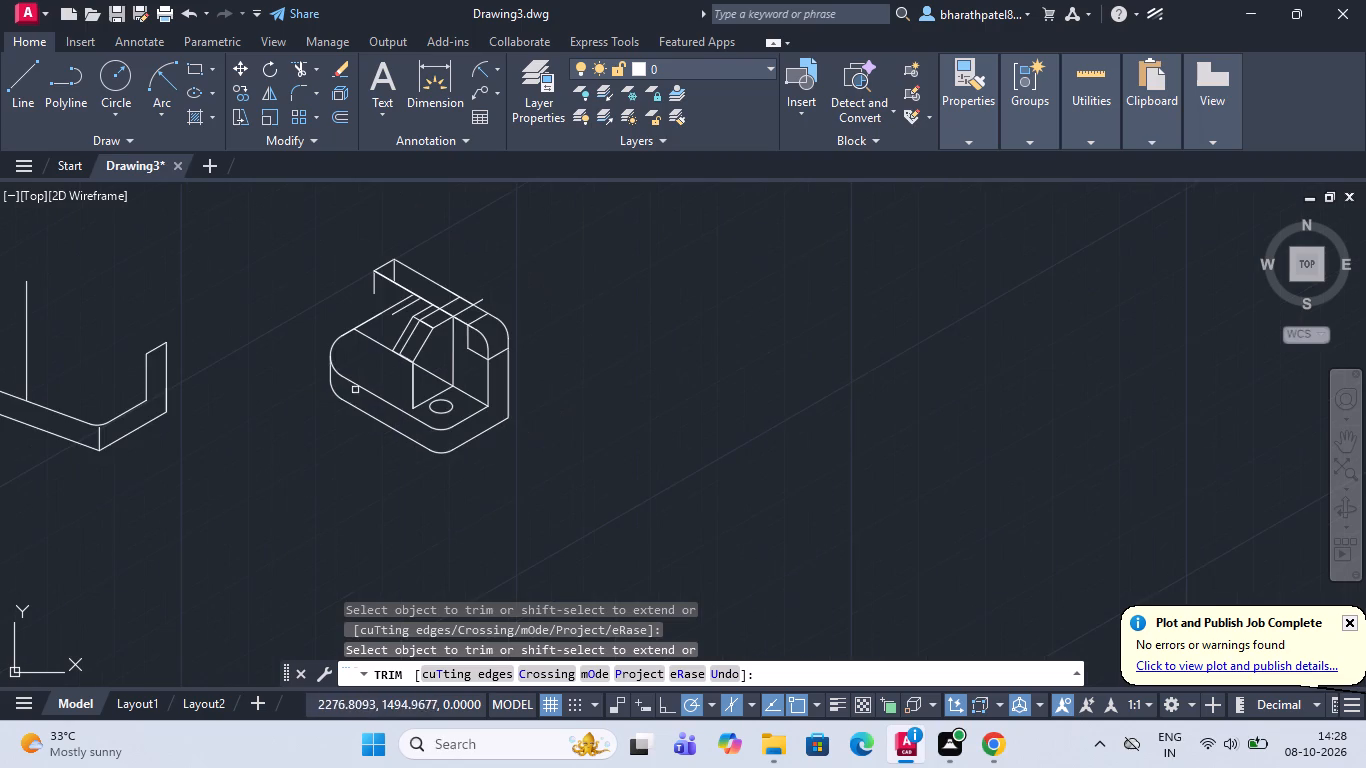
pyautogui.scroll(2, 334, 356)
pyautogui.scroll(-2, 334, 356)
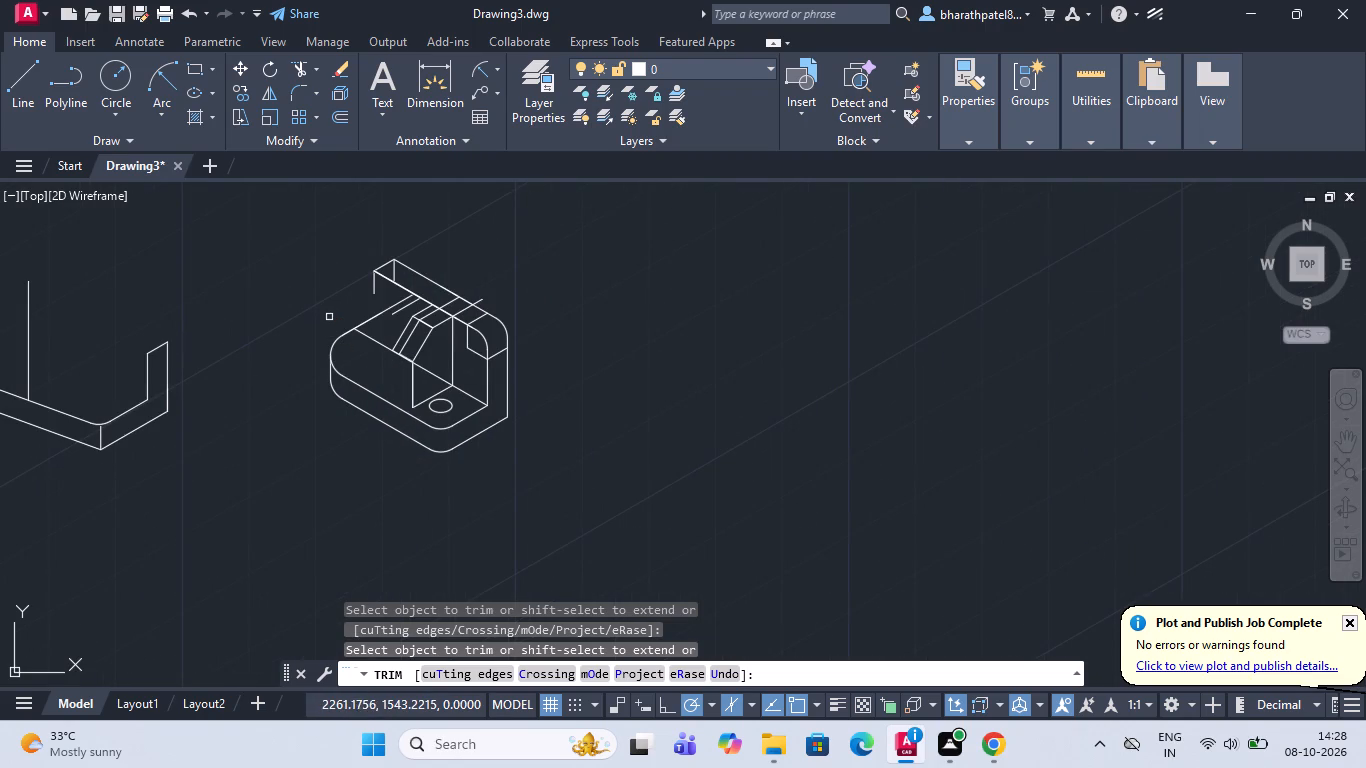
pyautogui.scroll(1, 335, 284)
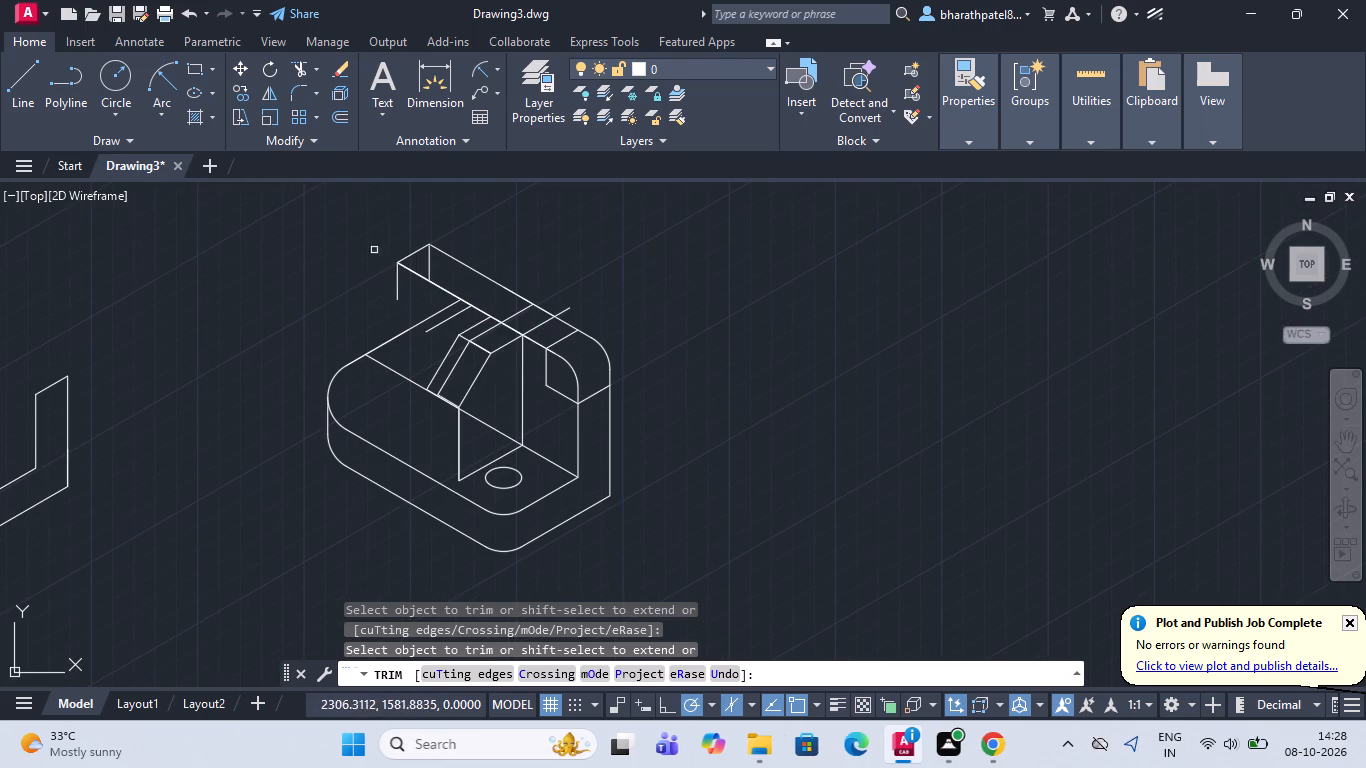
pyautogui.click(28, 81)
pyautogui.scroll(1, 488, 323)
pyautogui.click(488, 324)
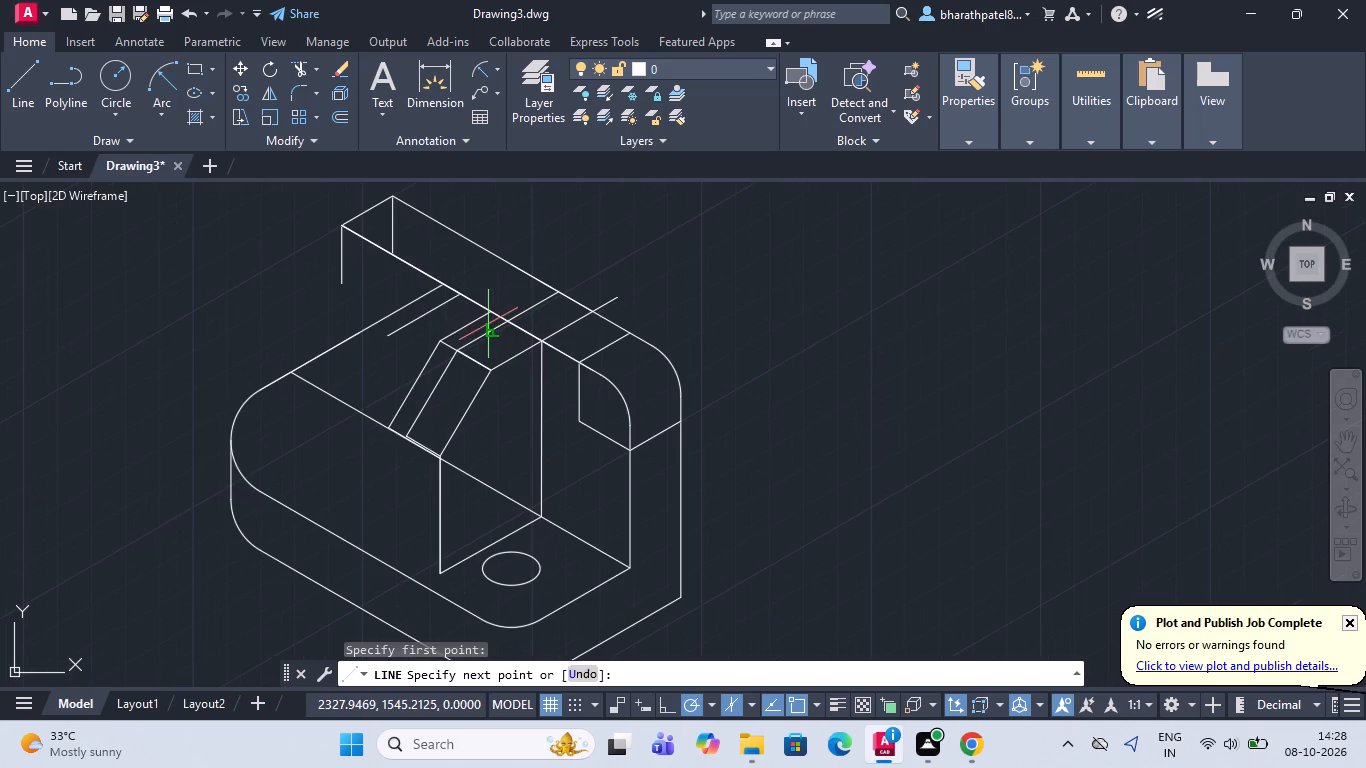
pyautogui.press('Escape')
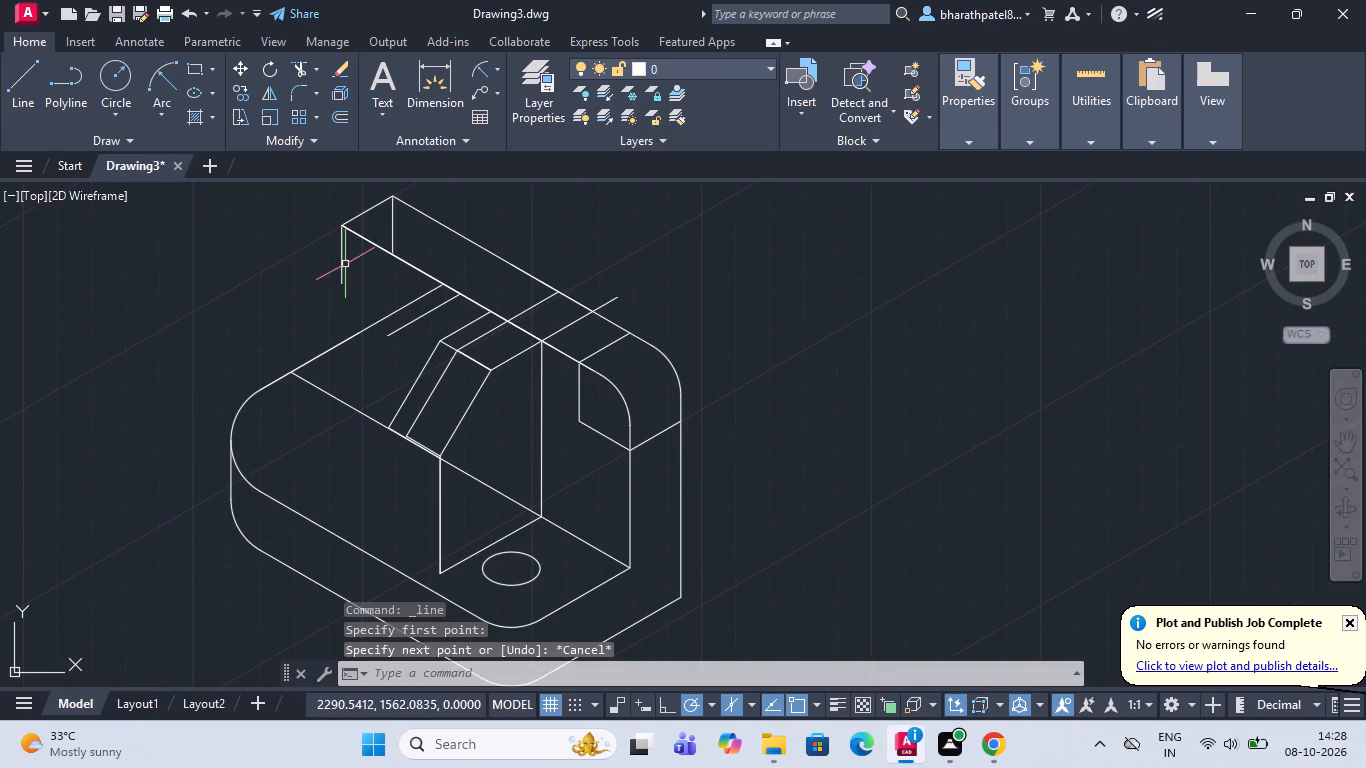
# Delete the stray short line beside the rib that ends on the upright's front top edge.
pyautogui.click(430, 310)
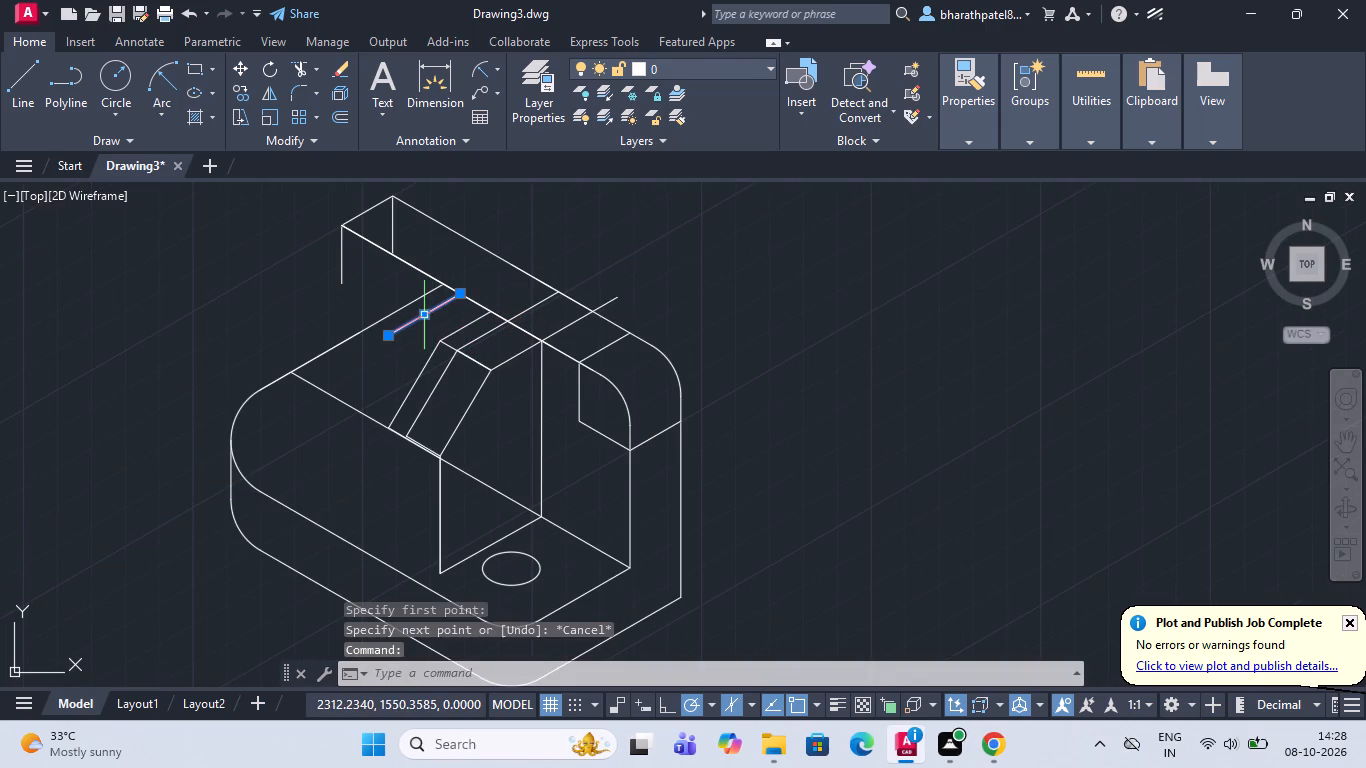
pyautogui.press('Delete')
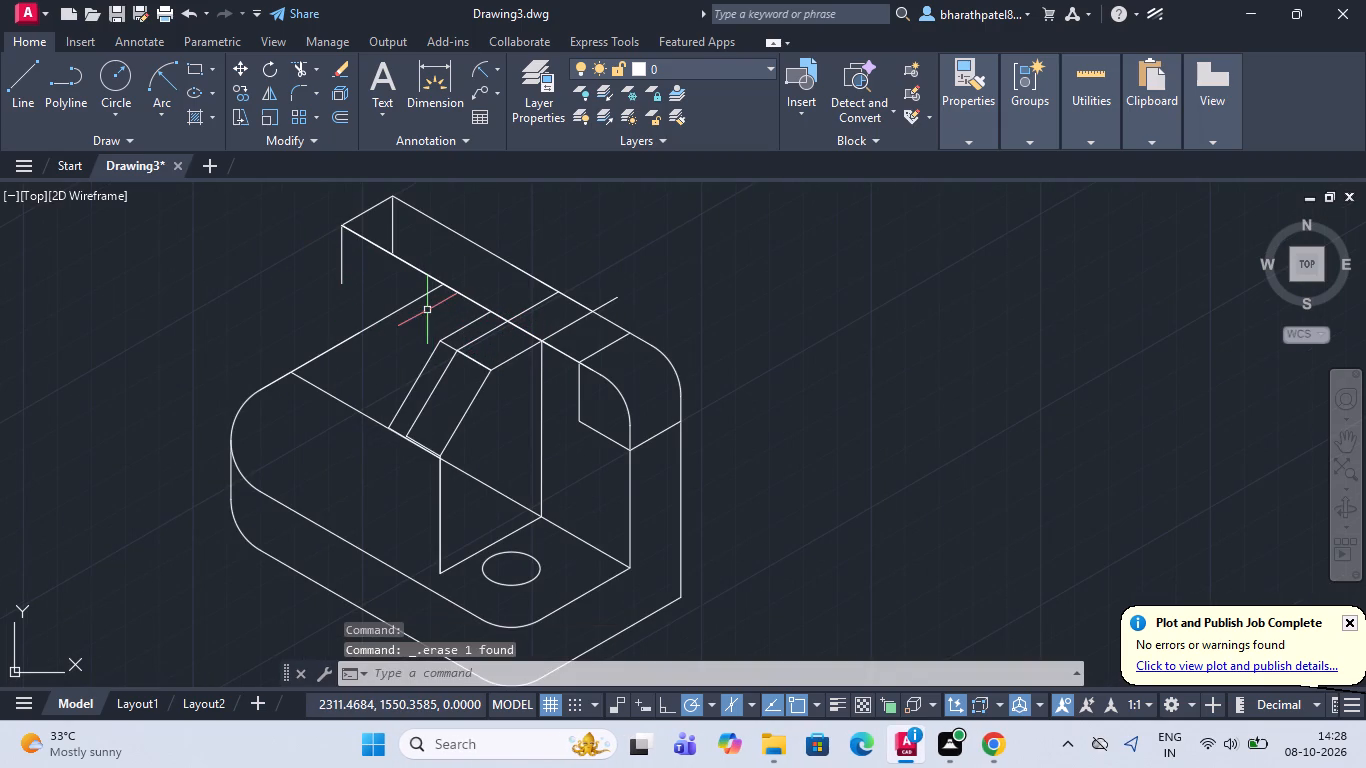
# Draw a 24-unit line along the upright's front top edge, starting where the rib's far top edge meets it and heading away from the rib.
pyautogui.click(12, 92)
pyautogui.scroll(2, 479, 297)
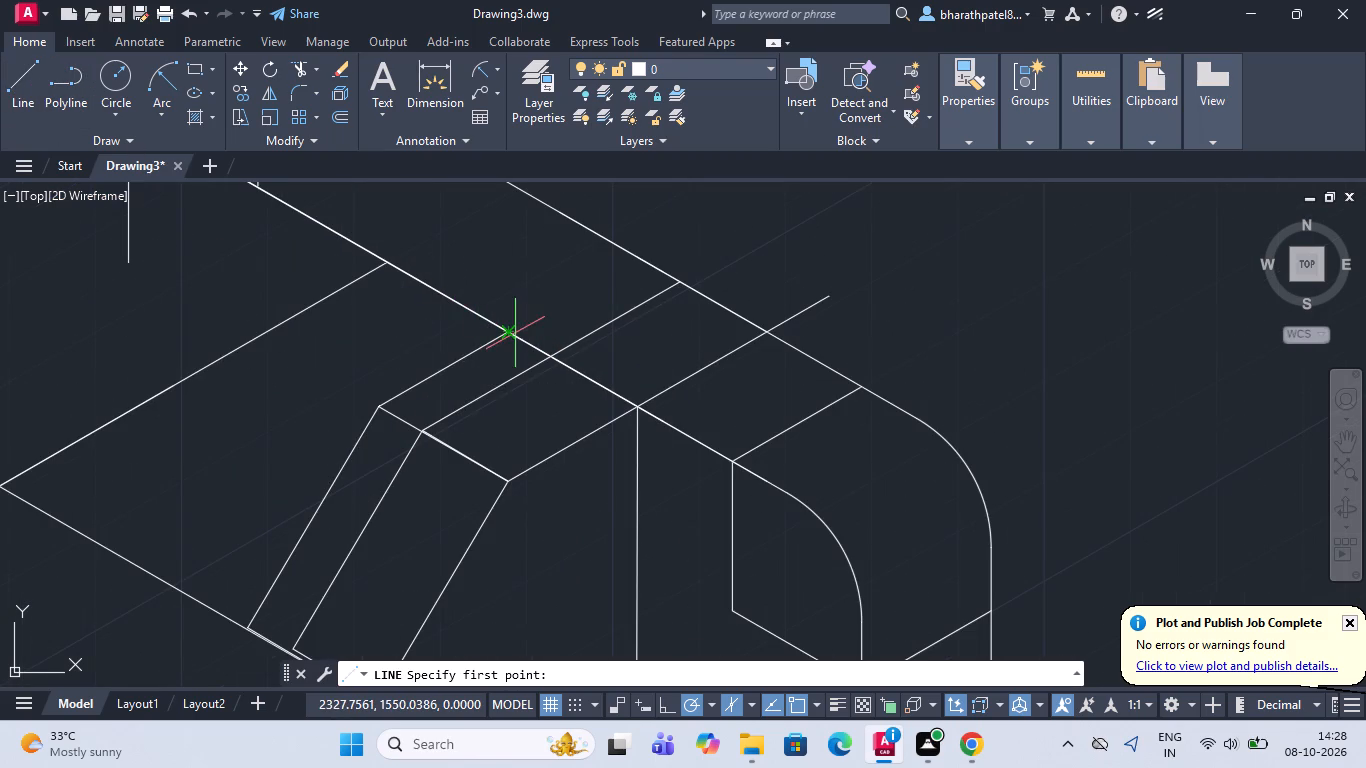
pyautogui.click(509, 329)
pyautogui.scroll(-3, 510, 329)
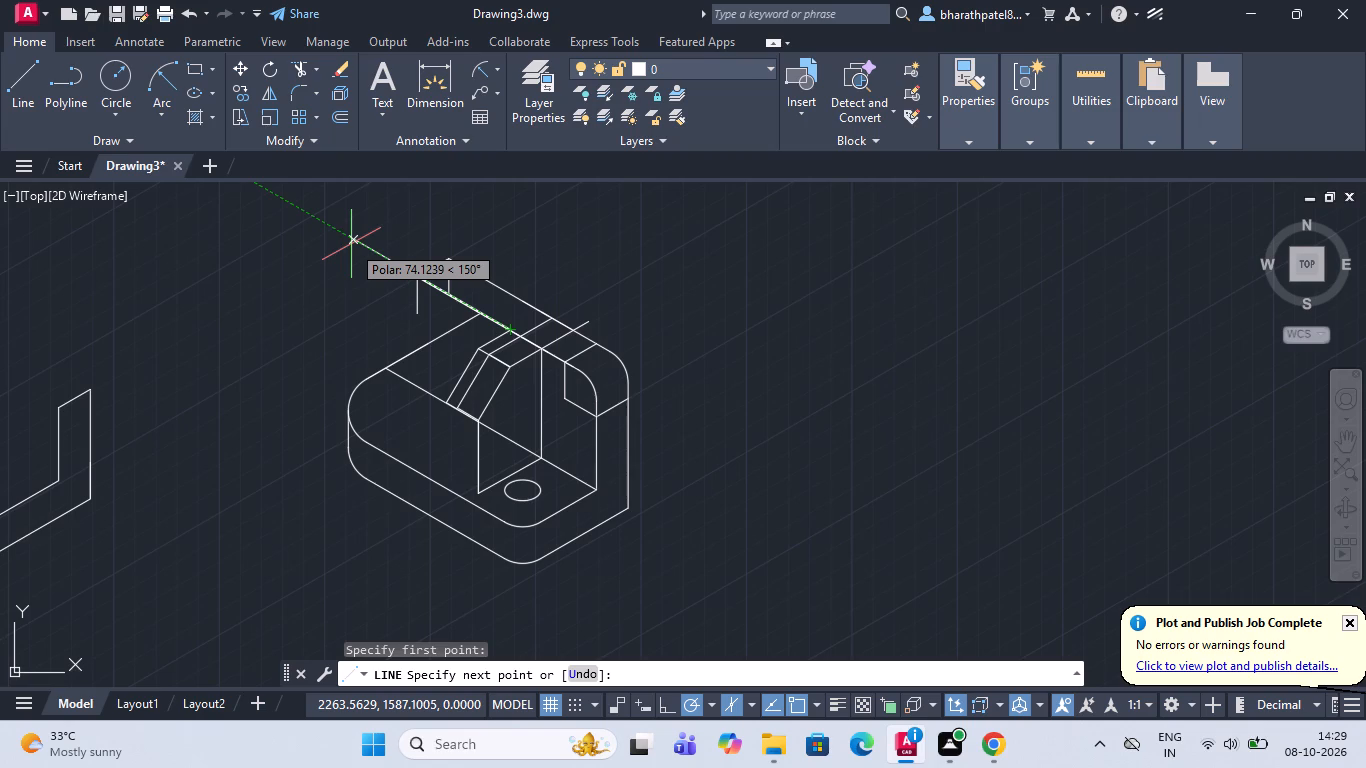
pyautogui.write('24')
pyautogui.press('Return')
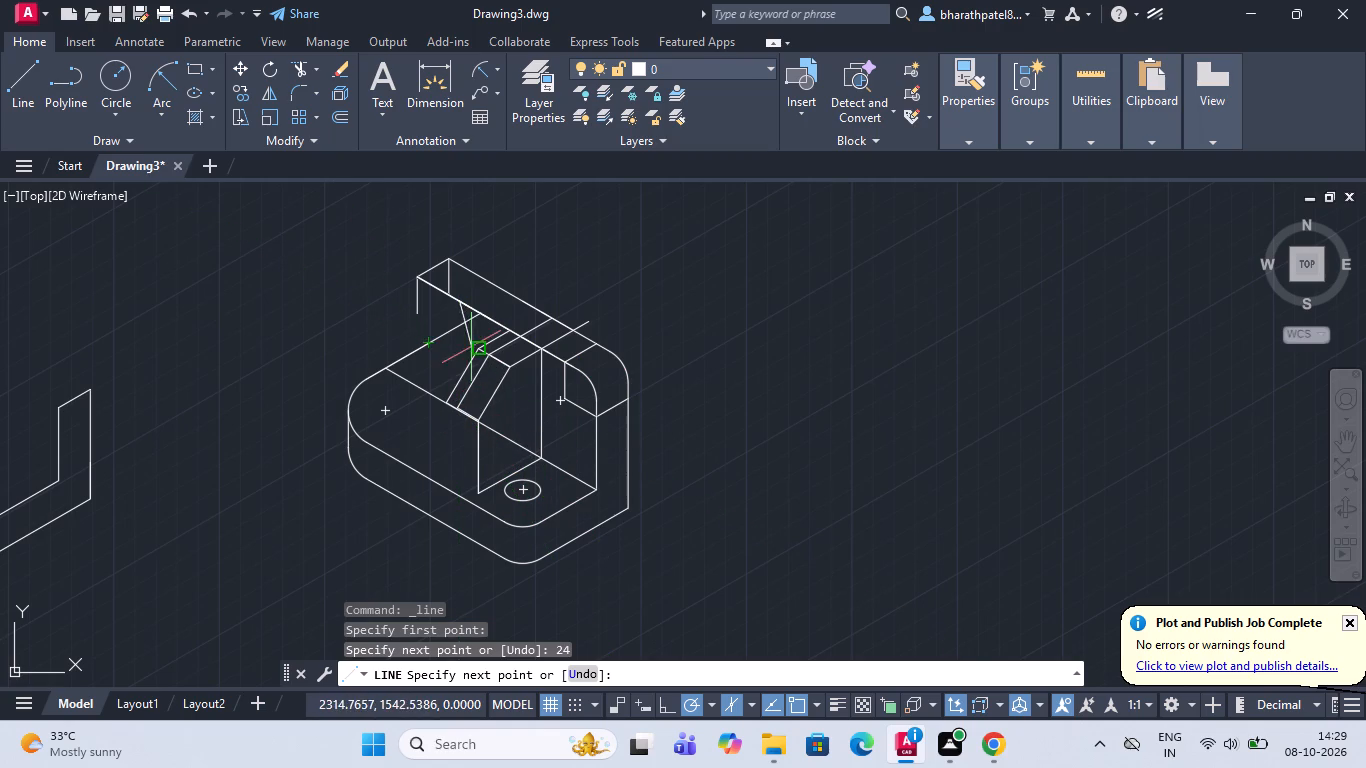
pyautogui.scroll(-2, 702, 325)
pyautogui.scroll(2, 480, 390)
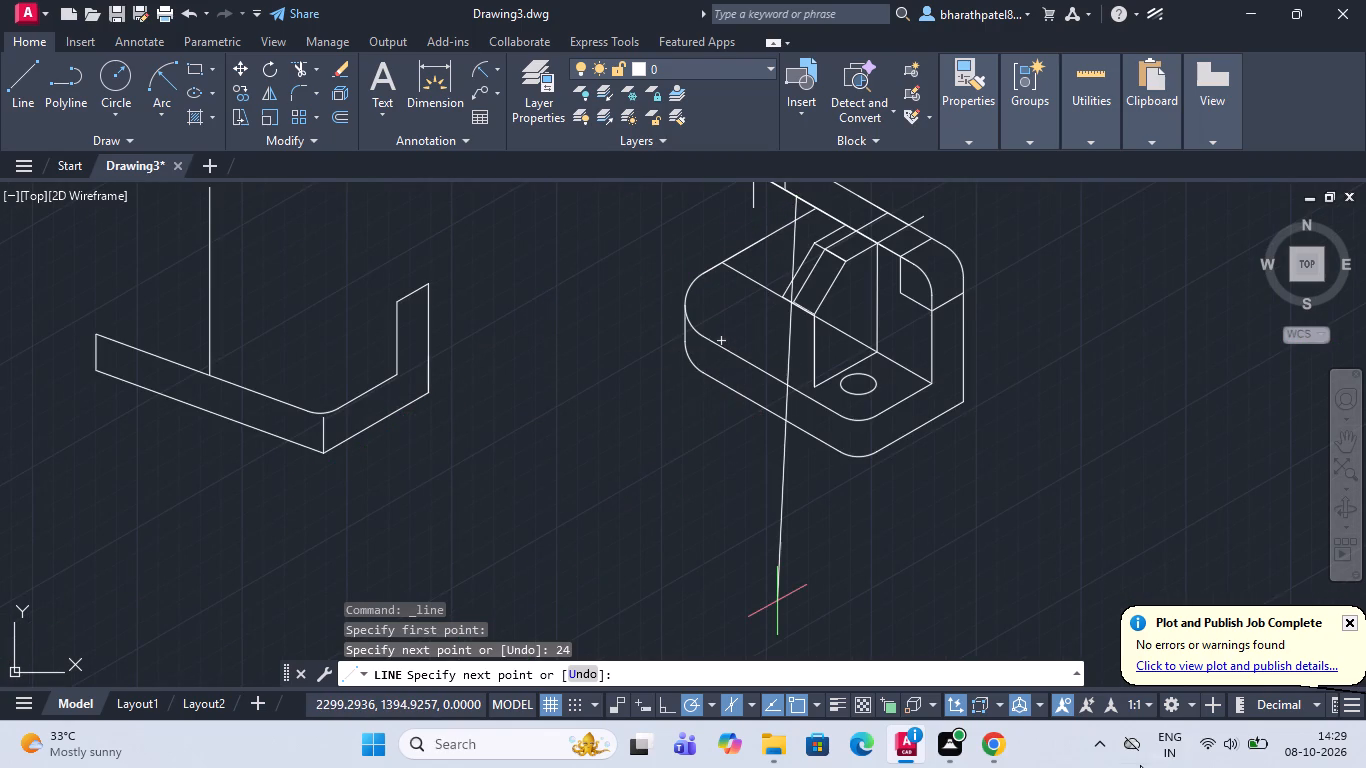
pyautogui.scroll(-1, 1012, 685)
pyautogui.scroll(-1, 1006, 465)
pyautogui.scroll(2, 1063, 353)
pyautogui.scroll(-2, 912, 460)
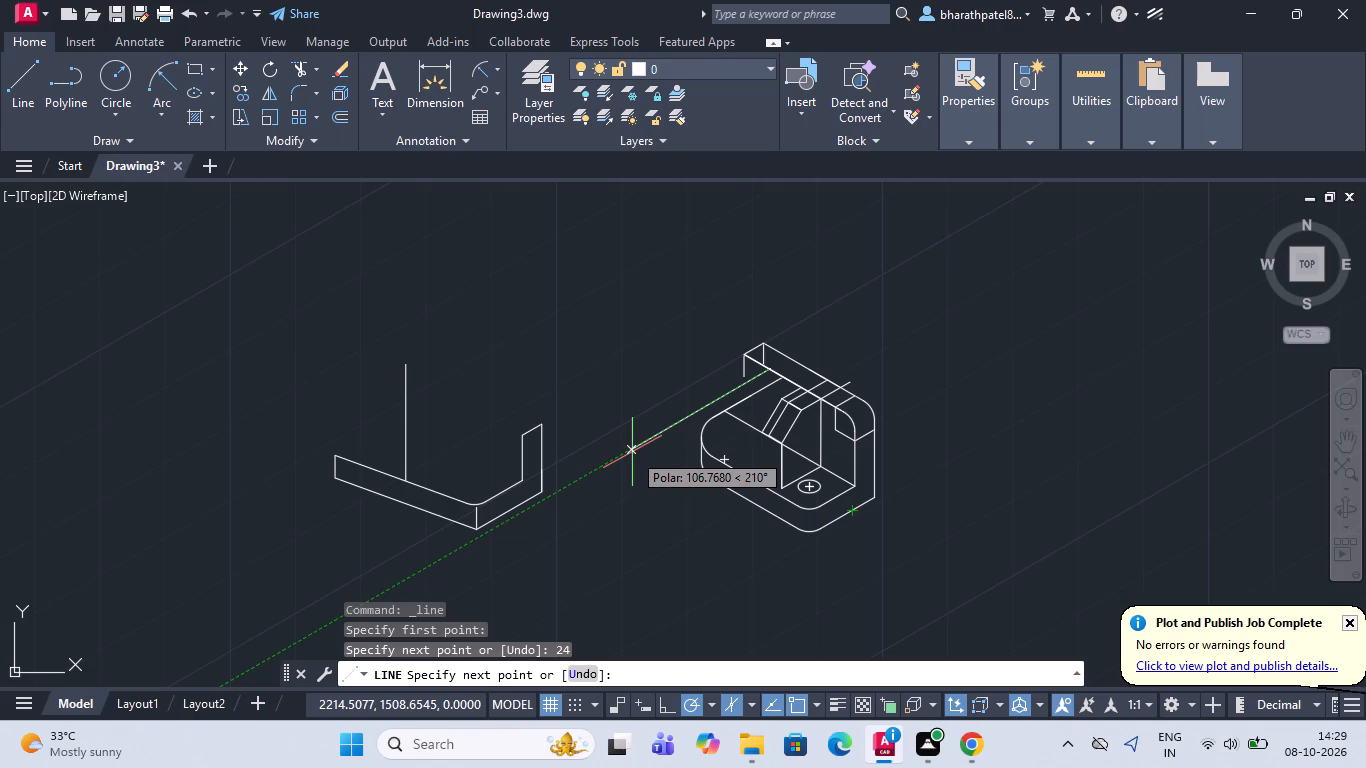
pyautogui.press('Escape')
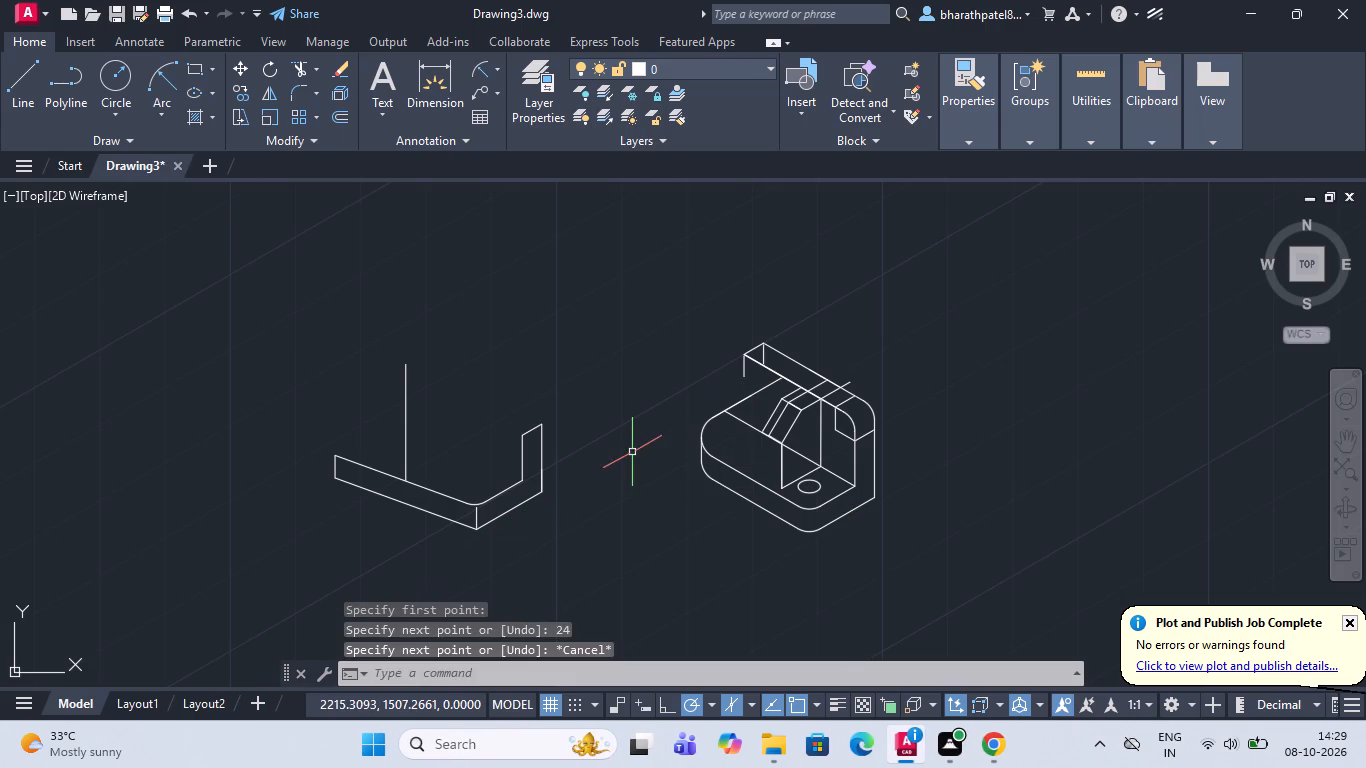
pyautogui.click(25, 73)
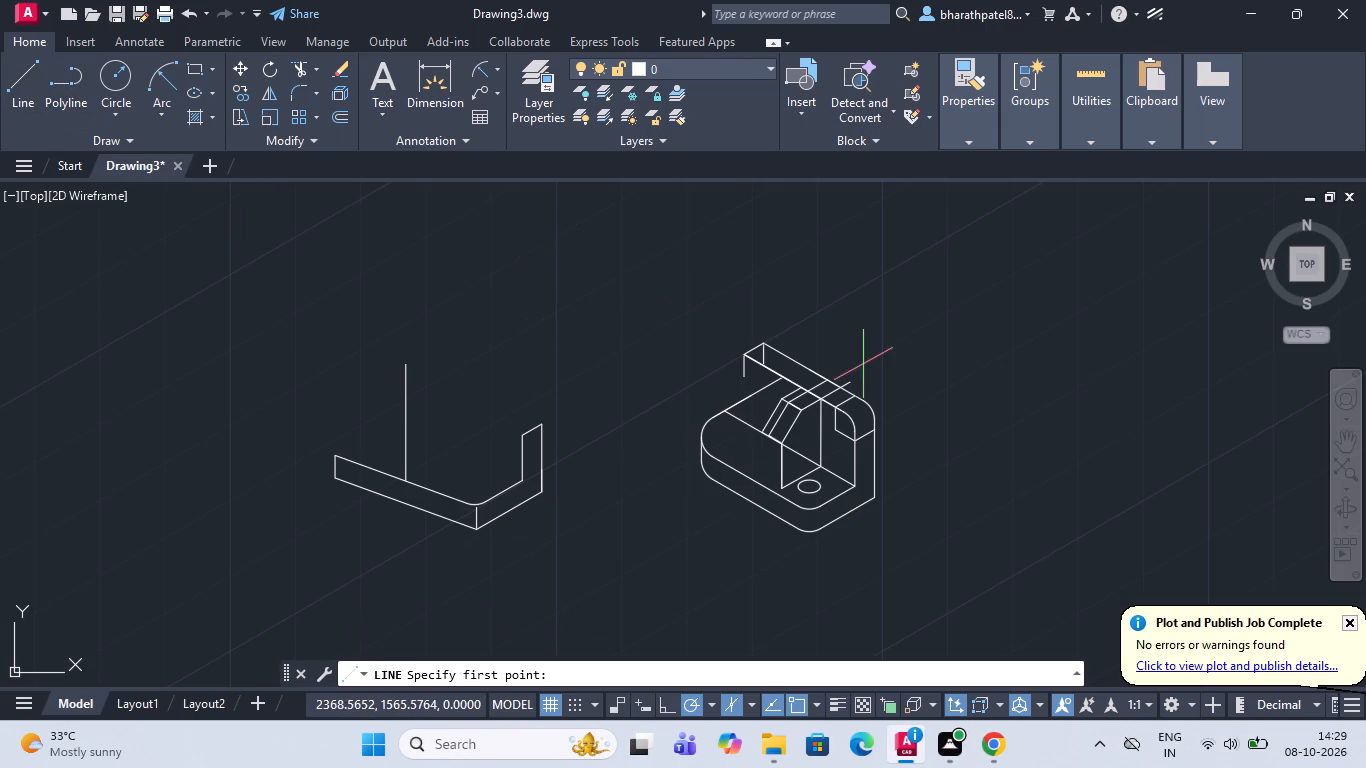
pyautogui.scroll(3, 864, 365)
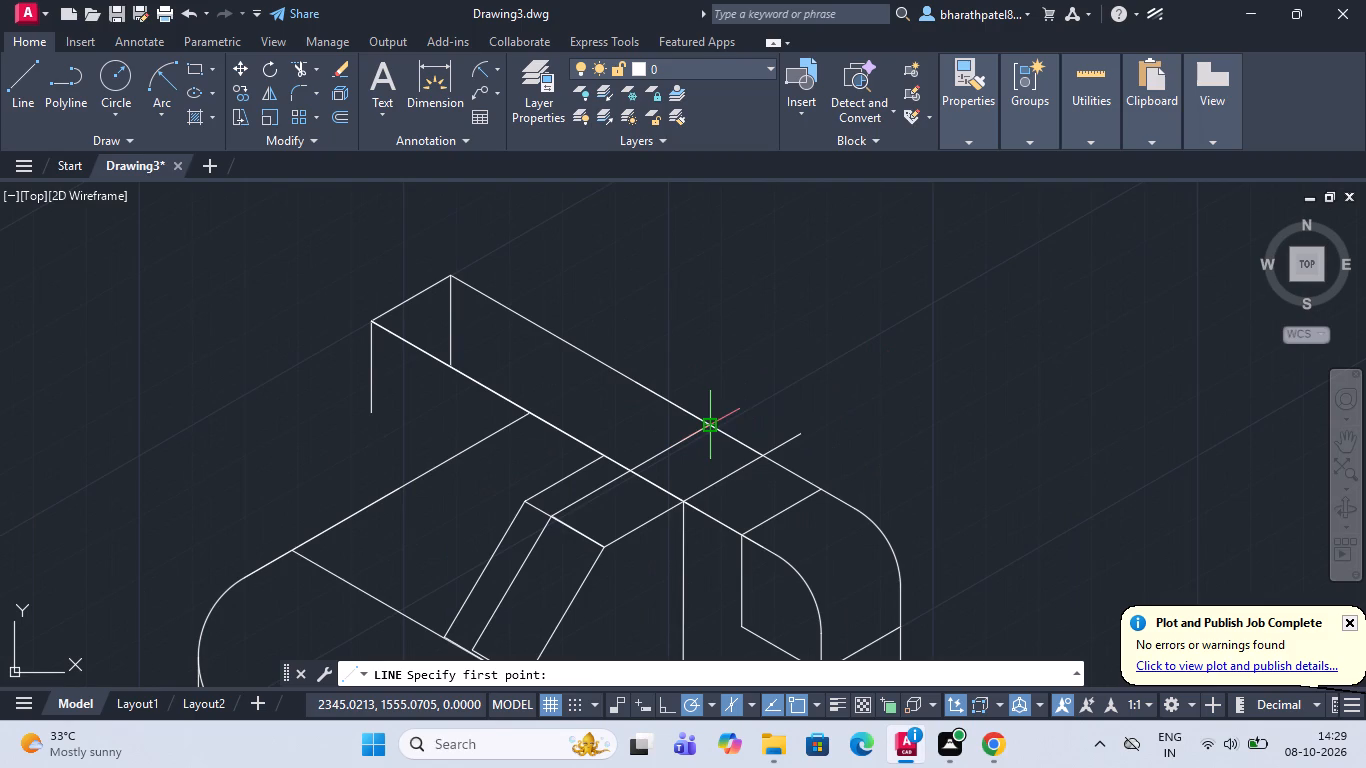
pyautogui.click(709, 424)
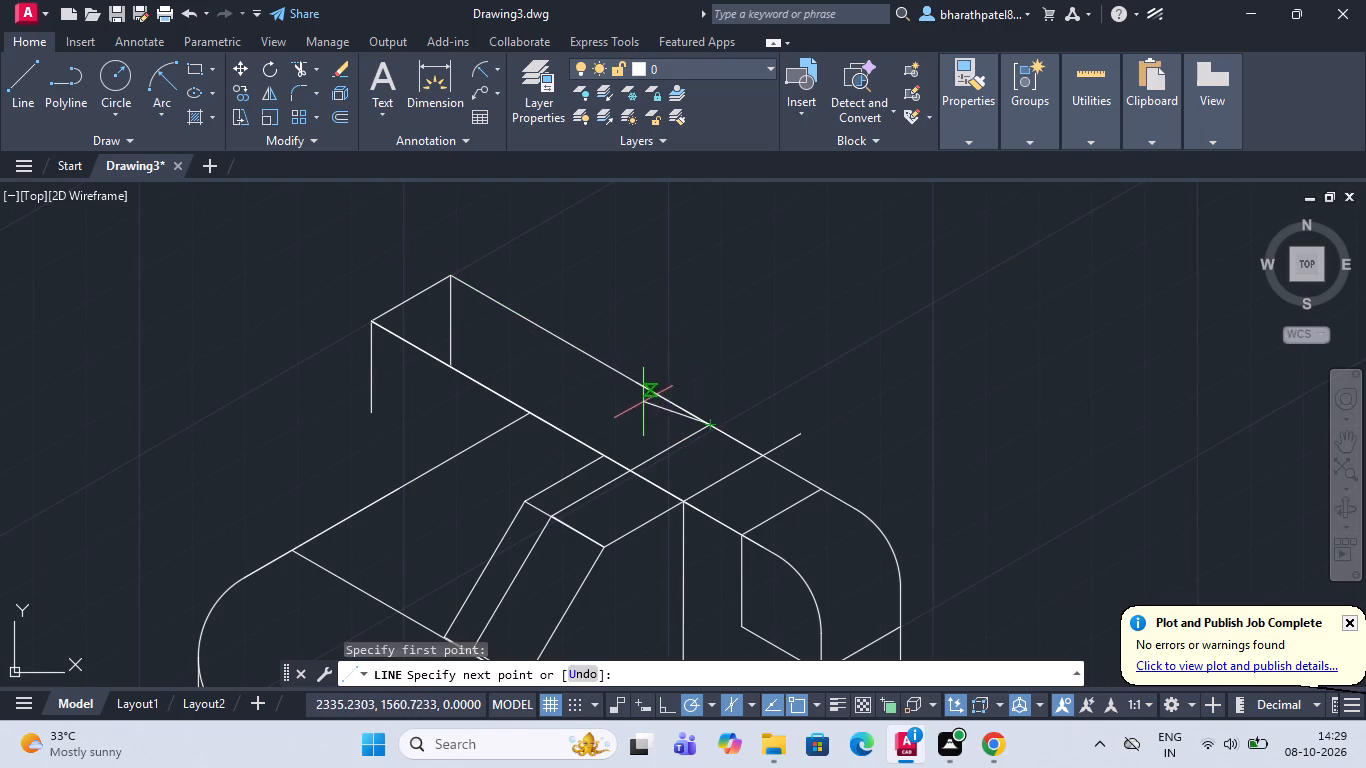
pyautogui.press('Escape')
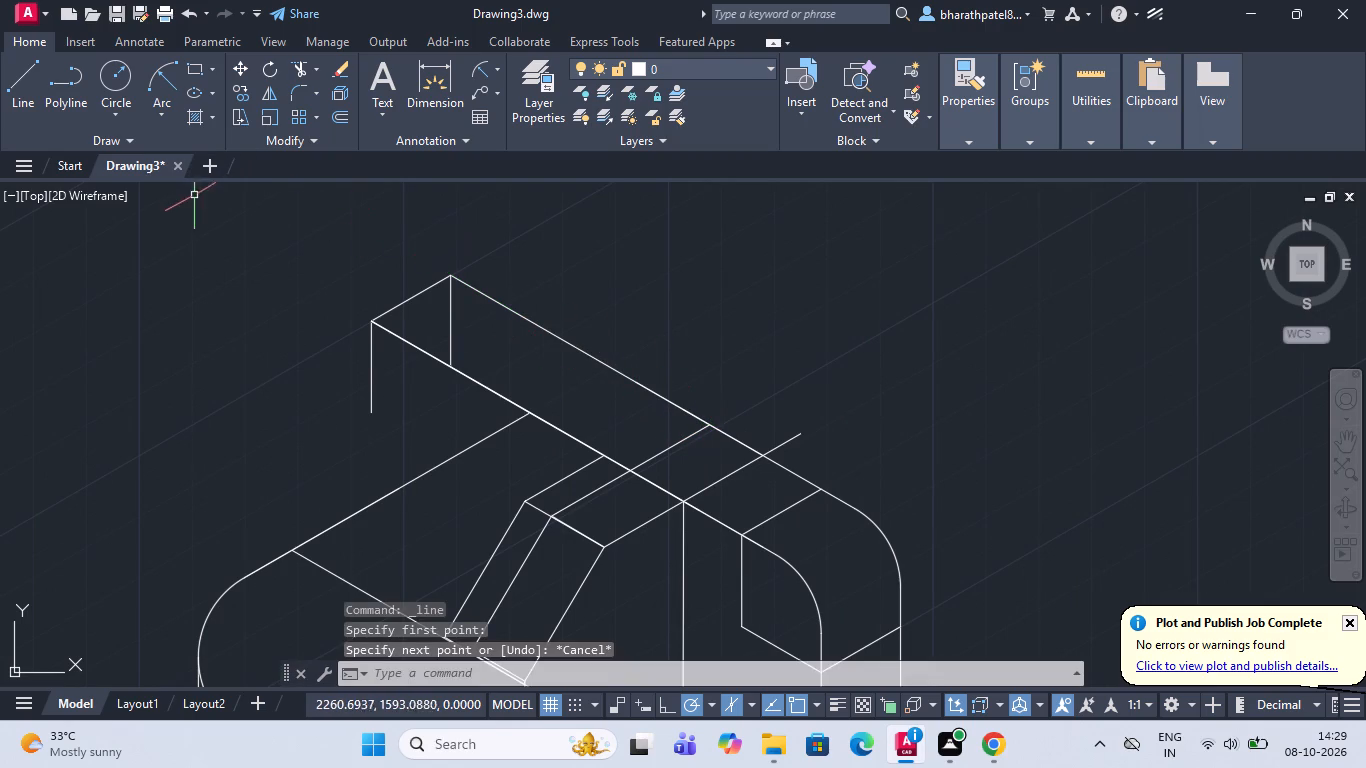
# Draw 15 units along the upright's rear top edge from the near rib line's crossing, then join across to the rib's far corner on the front edge.
pyautogui.click(11, 77)
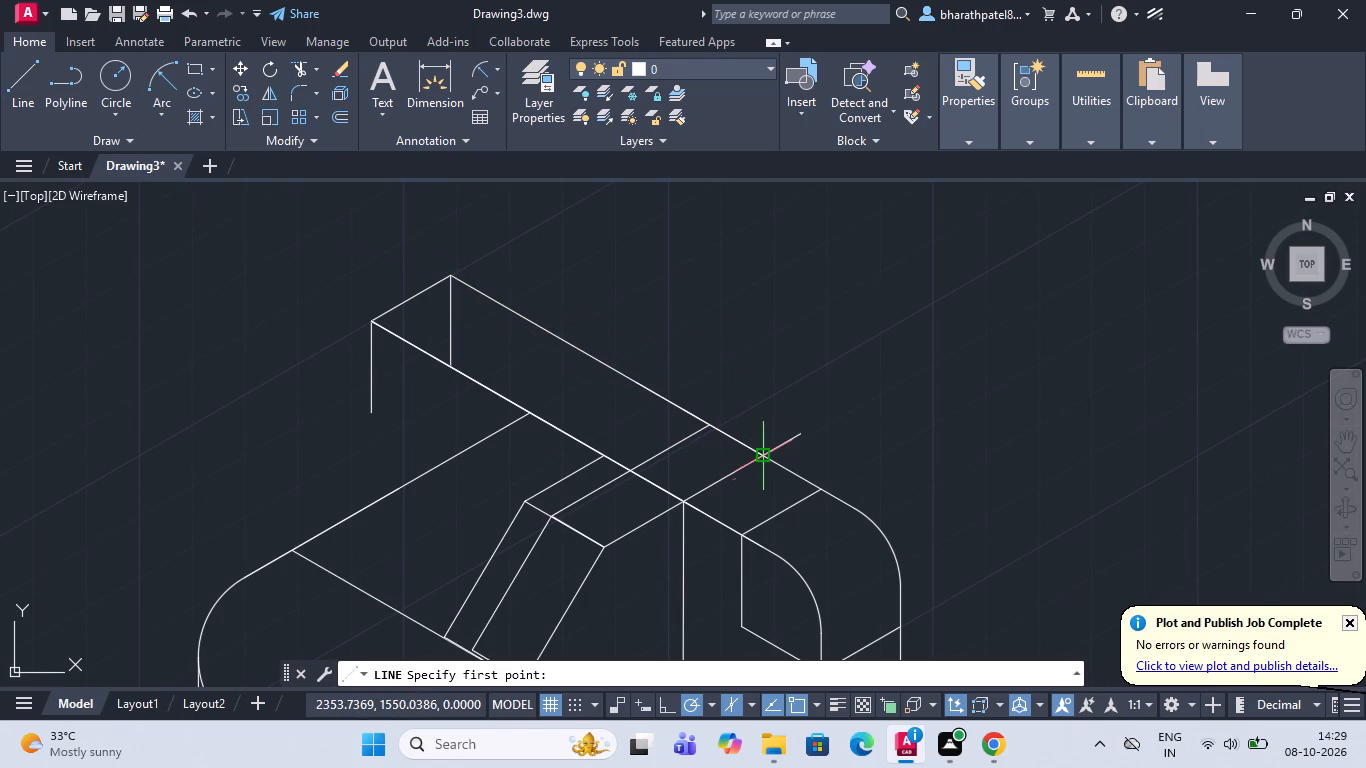
pyautogui.click(767, 450)
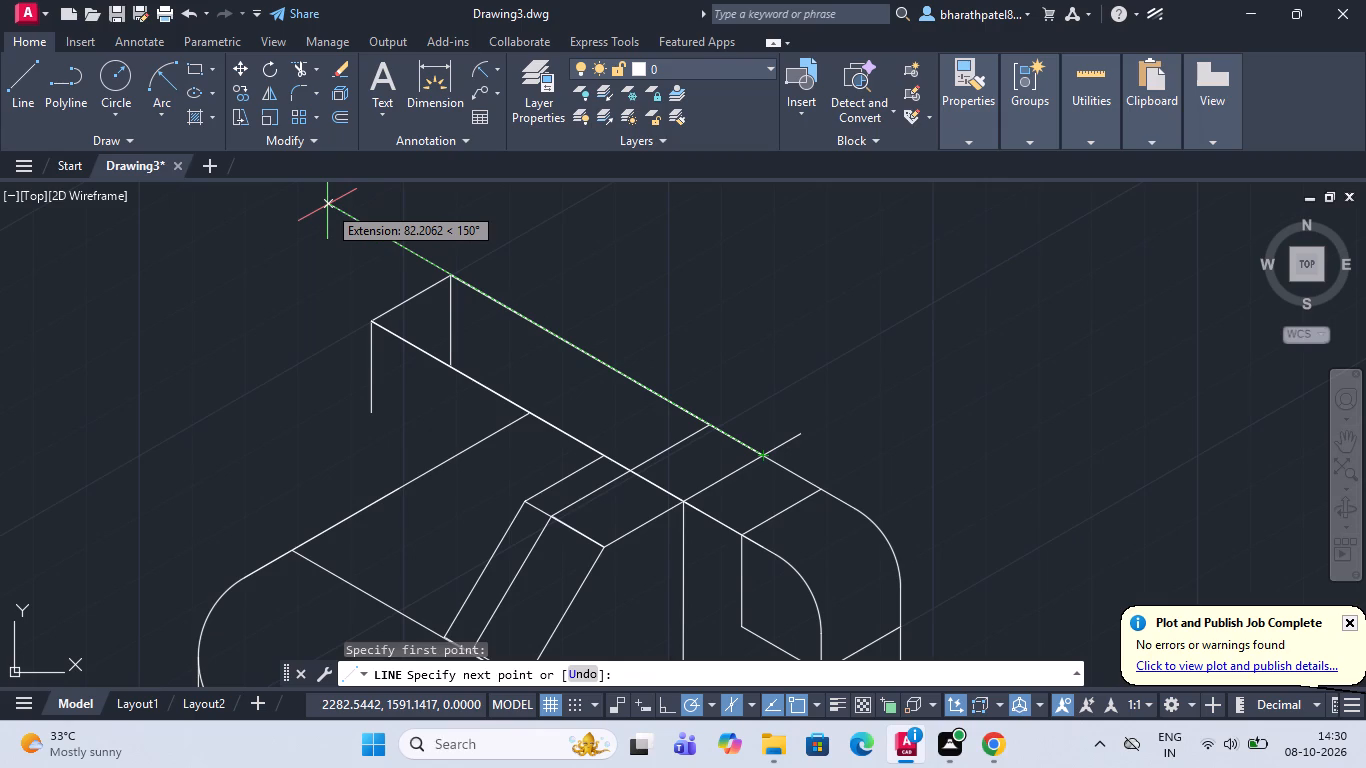
pyautogui.write('15')
pyautogui.press('Return')
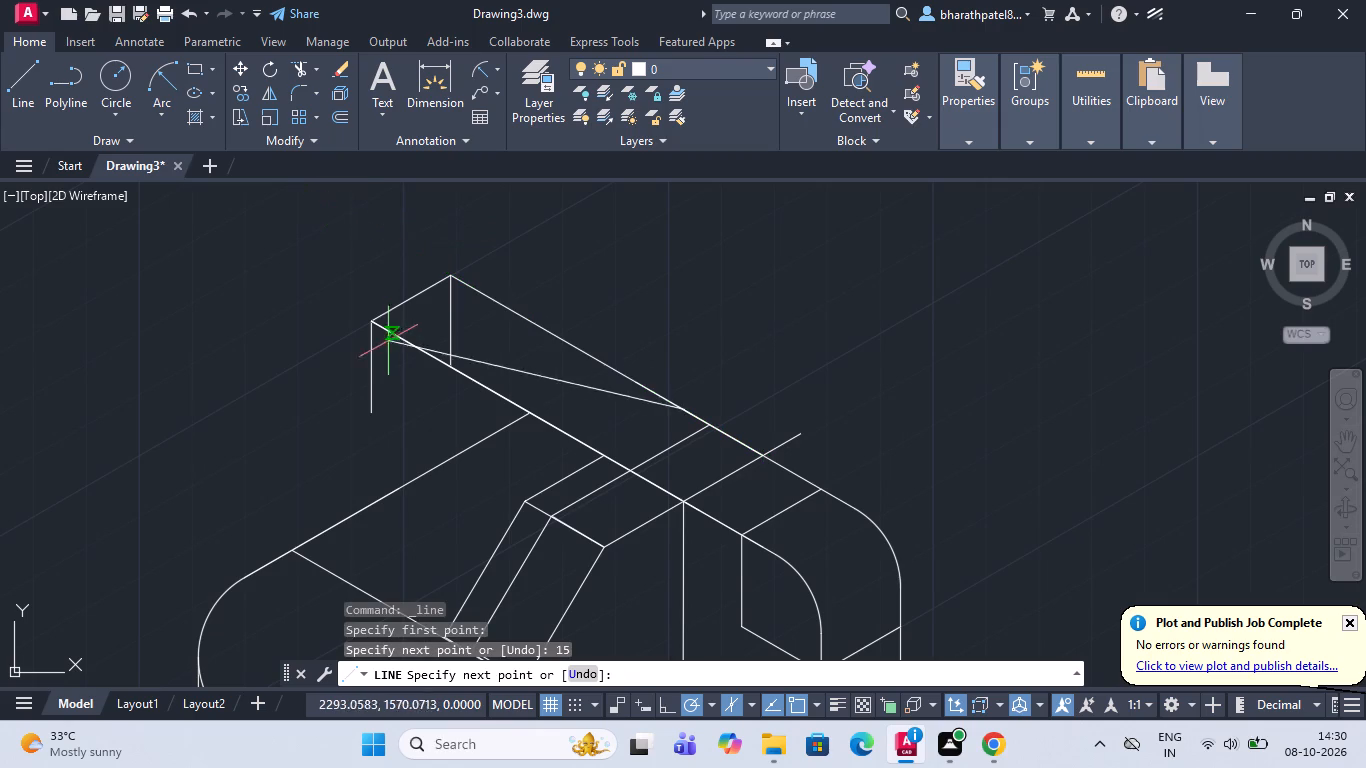
pyautogui.scroll(3, 603, 451)
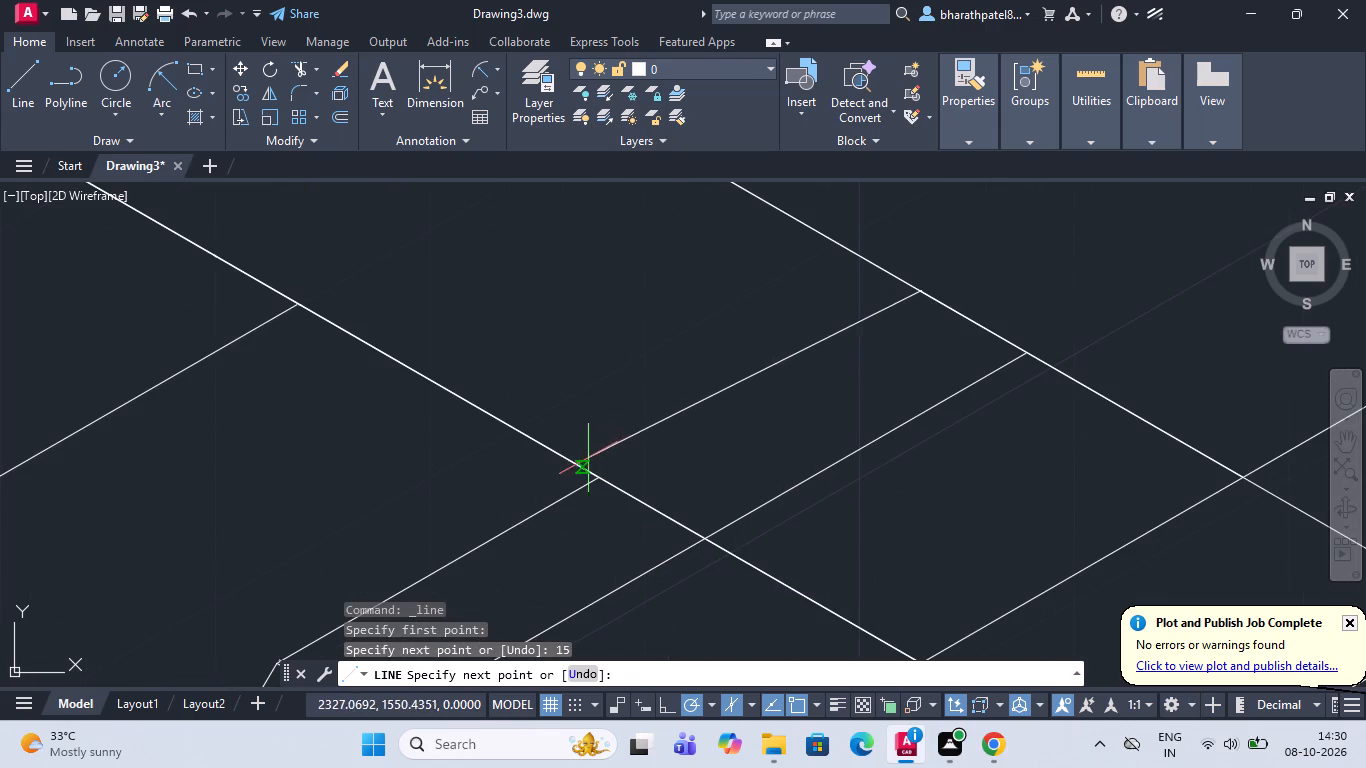
pyautogui.click(603, 481)
pyautogui.press('Escape')
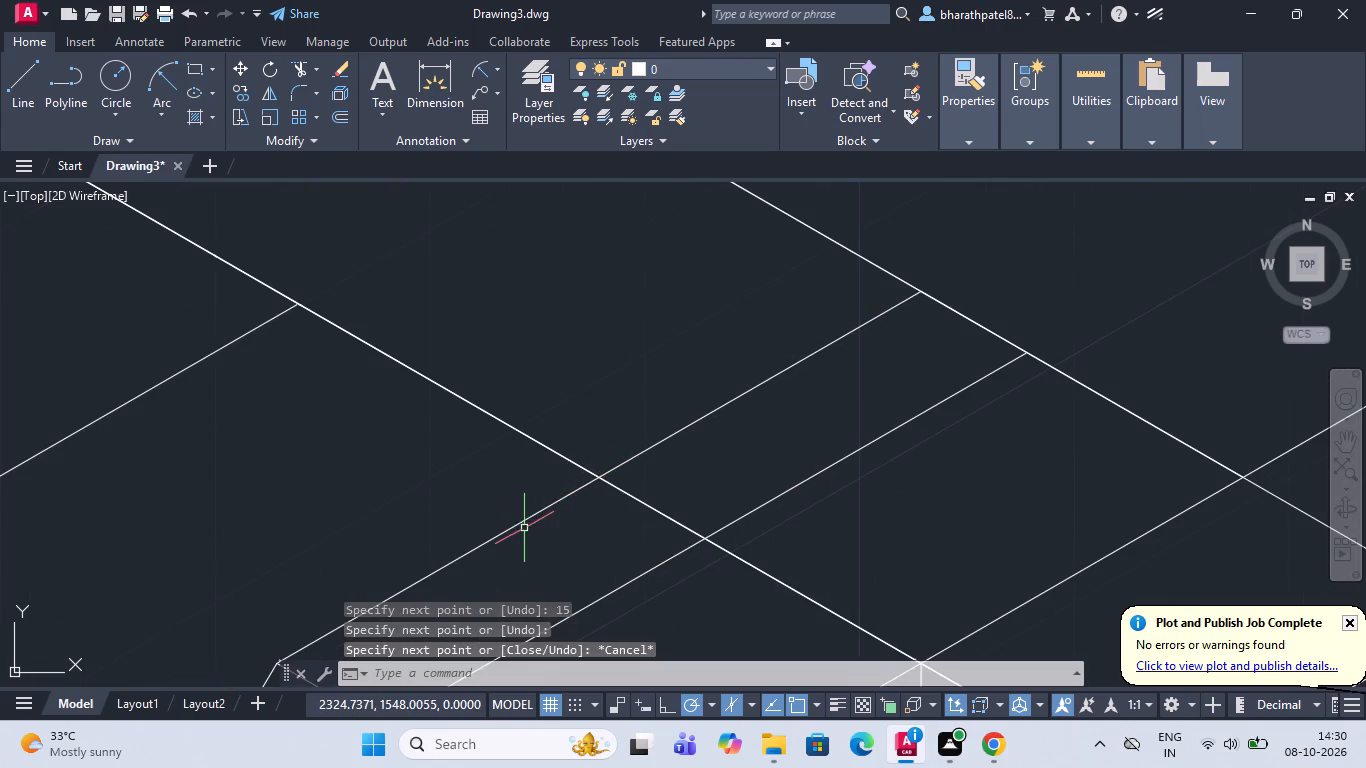
# From the new rear-edge corner, draw 24 units along the rear top edge, 15 units across the upright's top and 30 units straight onward.
pyautogui.scroll(-3, 572, 460)
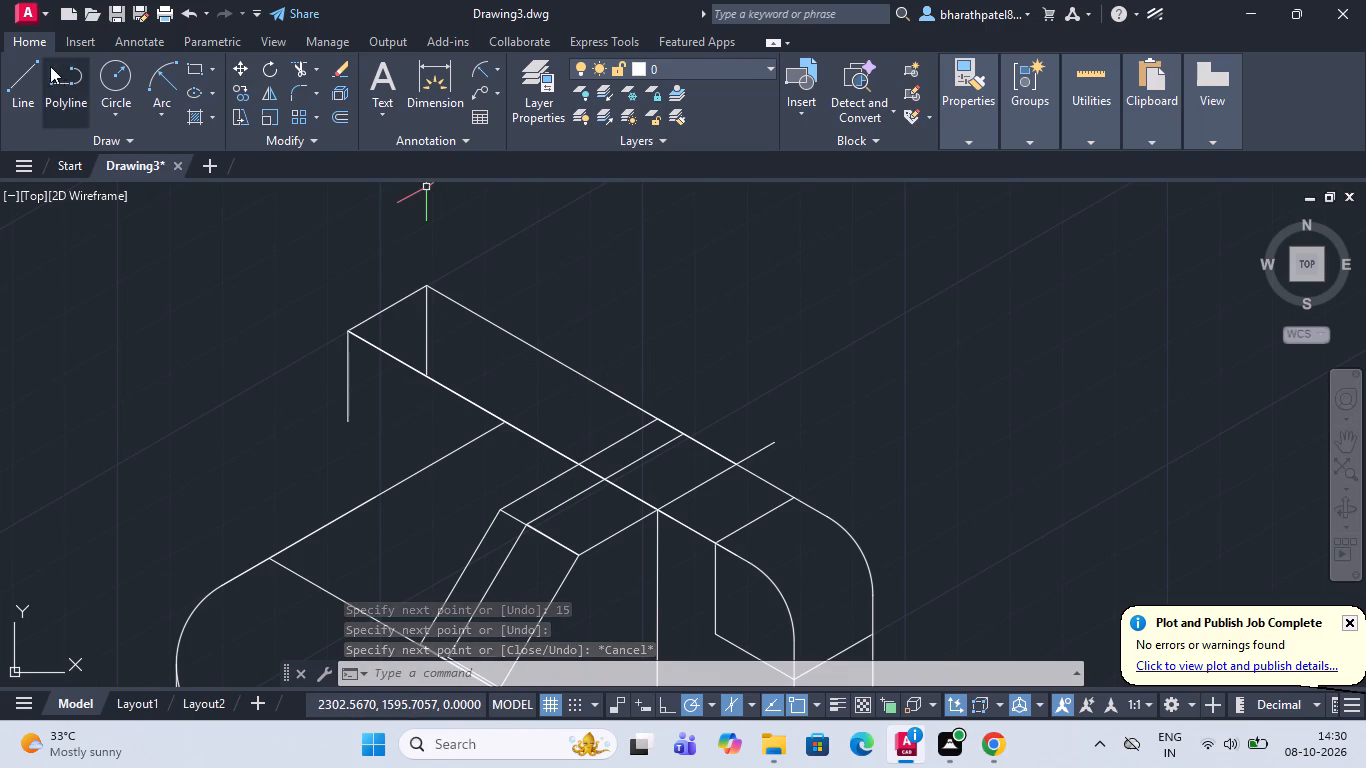
pyautogui.click(9, 79)
pyautogui.click(655, 419)
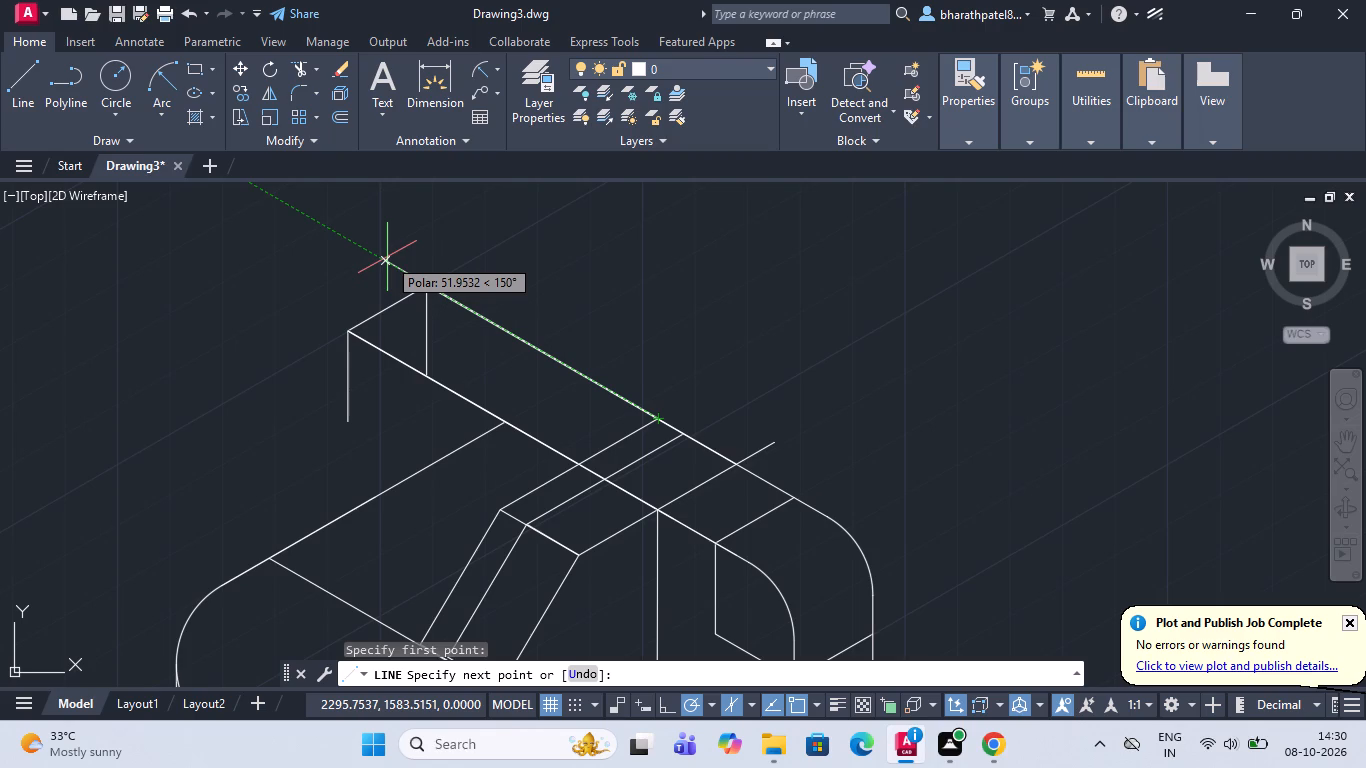
pyautogui.write('24')
pyautogui.press('Return')
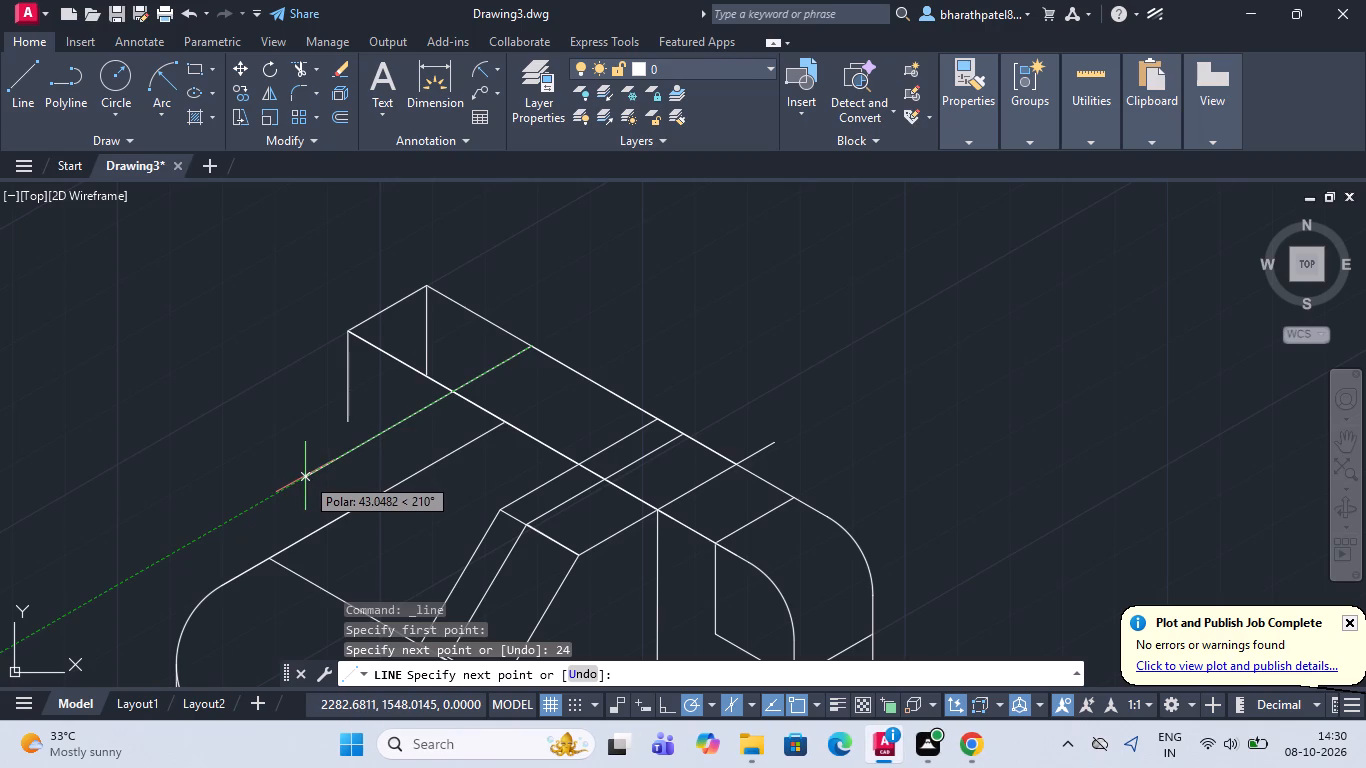
pyautogui.write('15')
pyautogui.press('Return')
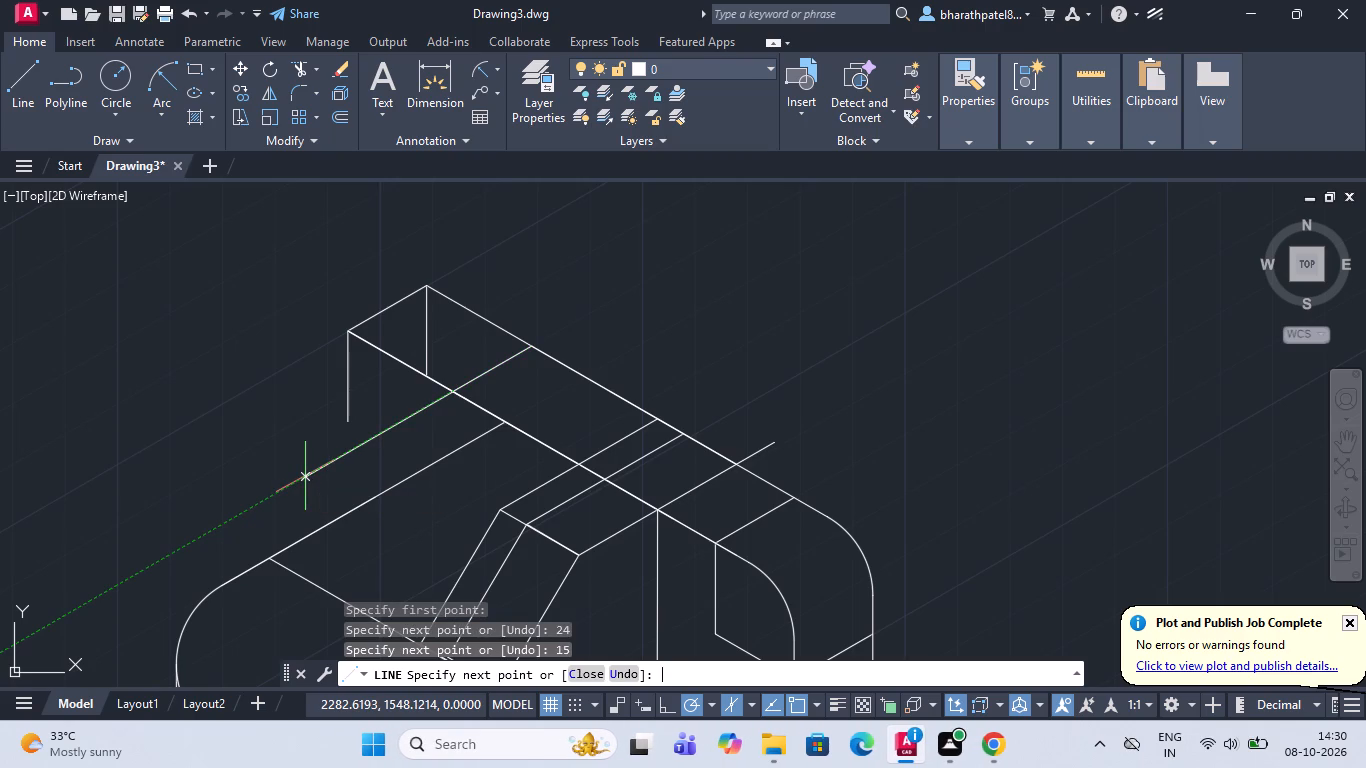
pyautogui.write('30')
pyautogui.press('Return')
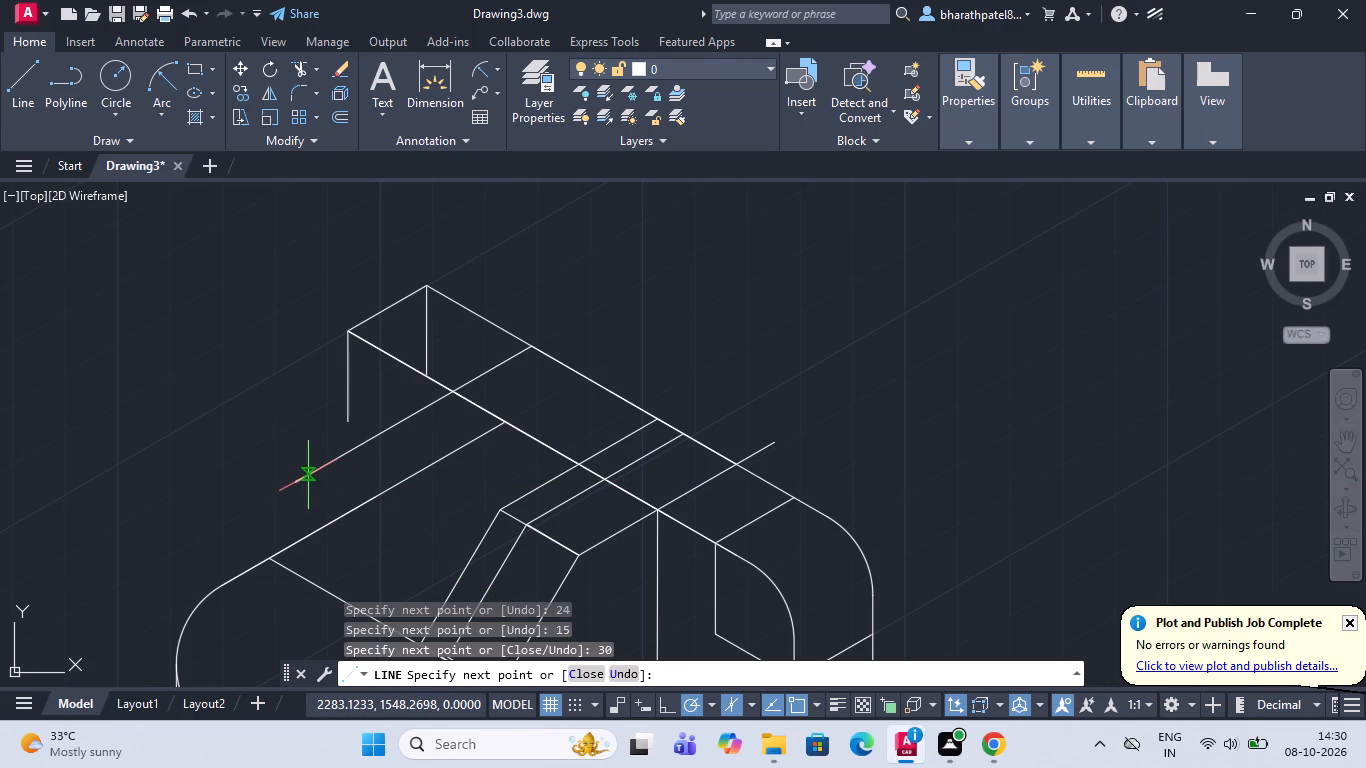
# Draw a vertical line about 45 units down from the outer end of the 30-unit line.
pyautogui.scroll(-2, 318, 519)
pyautogui.scroll(4, 295, 572)
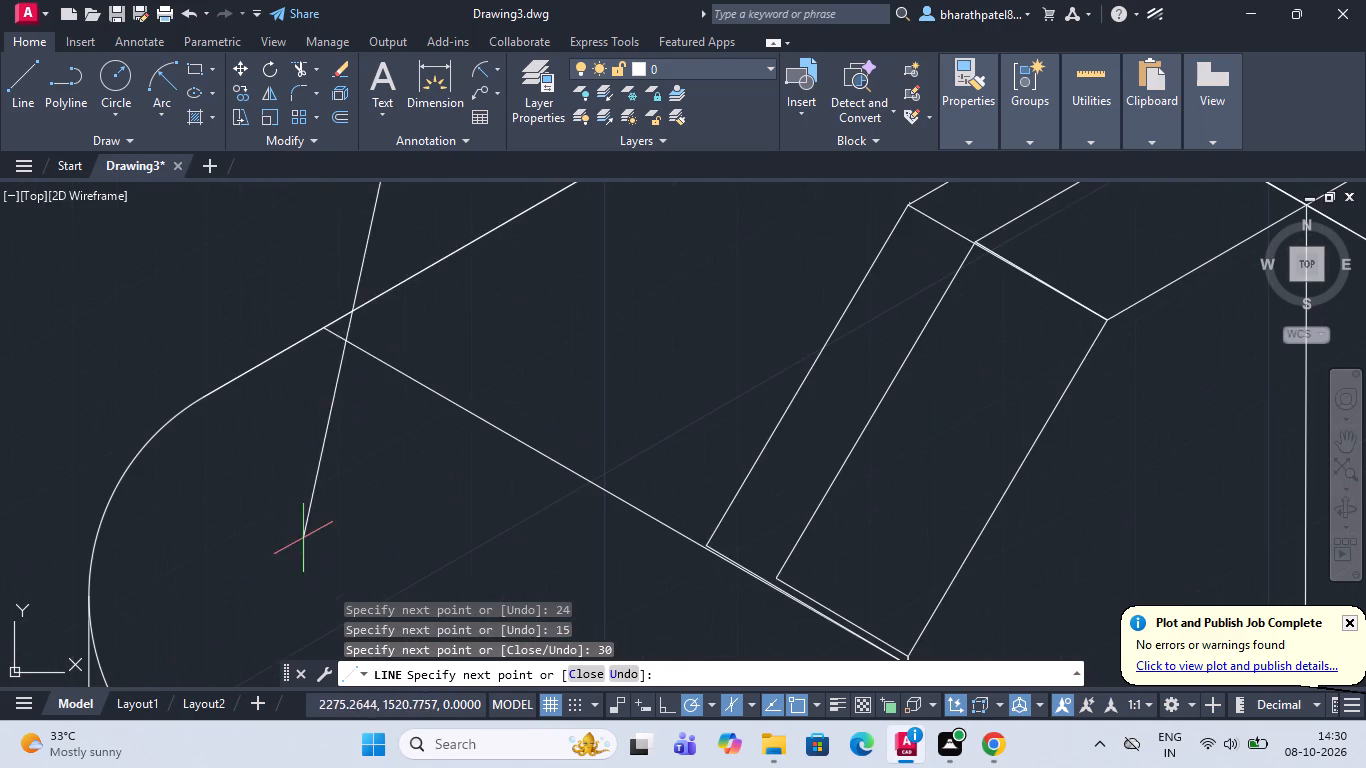
pyautogui.scroll(-3, 492, 466)
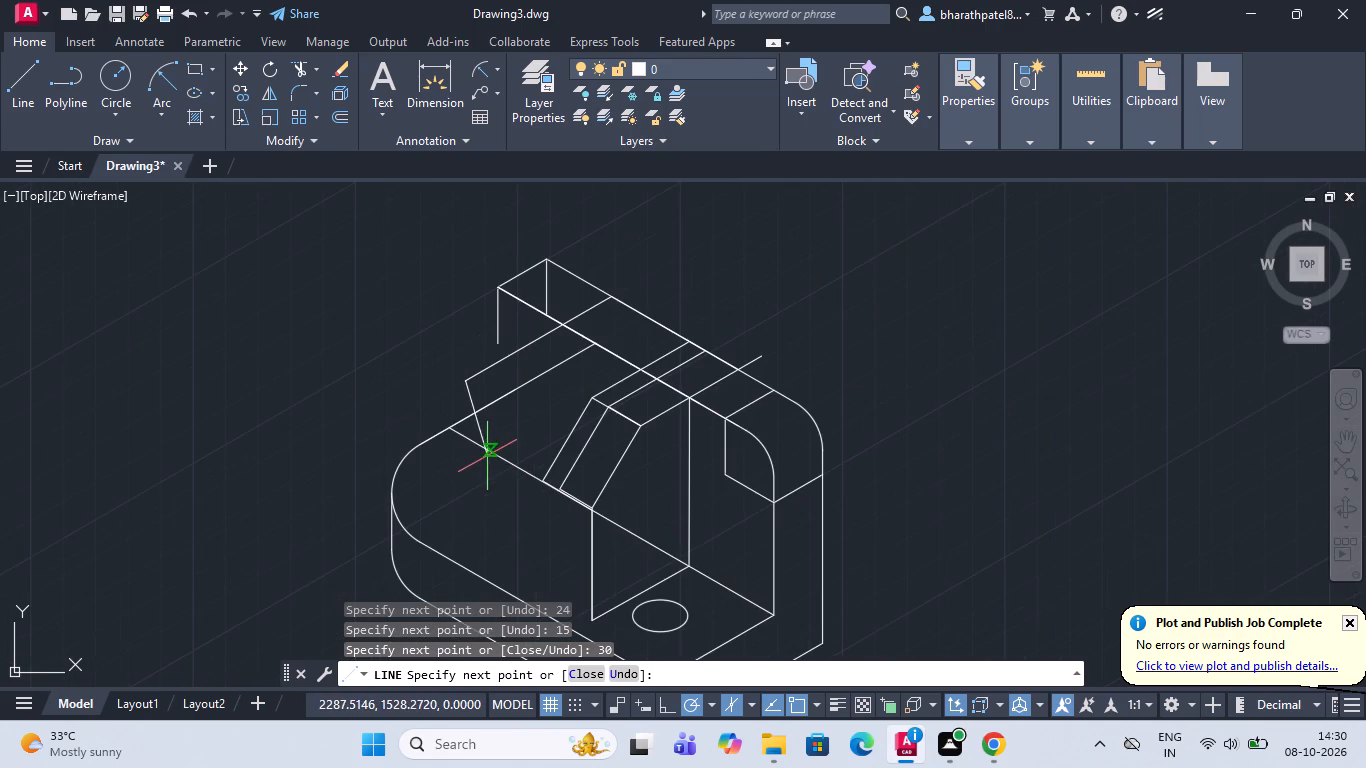
pyautogui.click(463, 550)
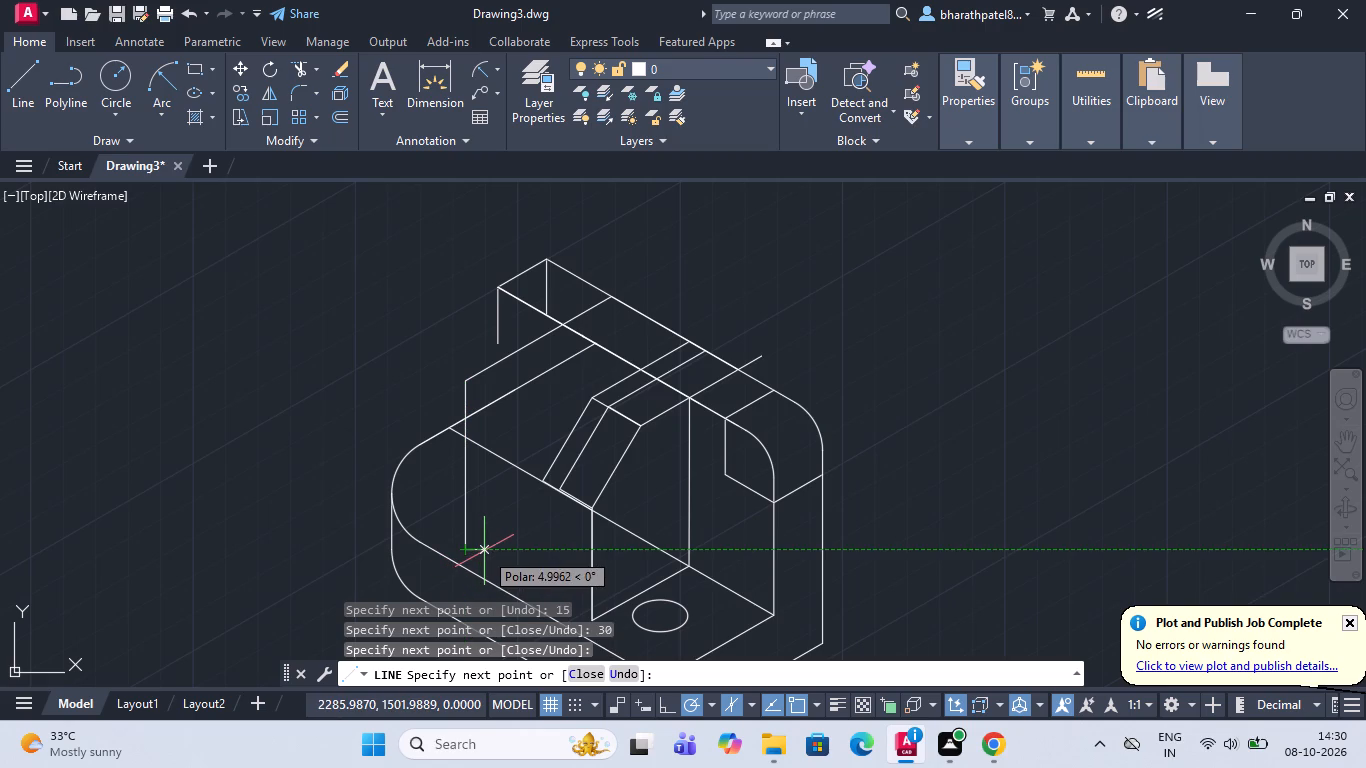
pyautogui.press('Escape')
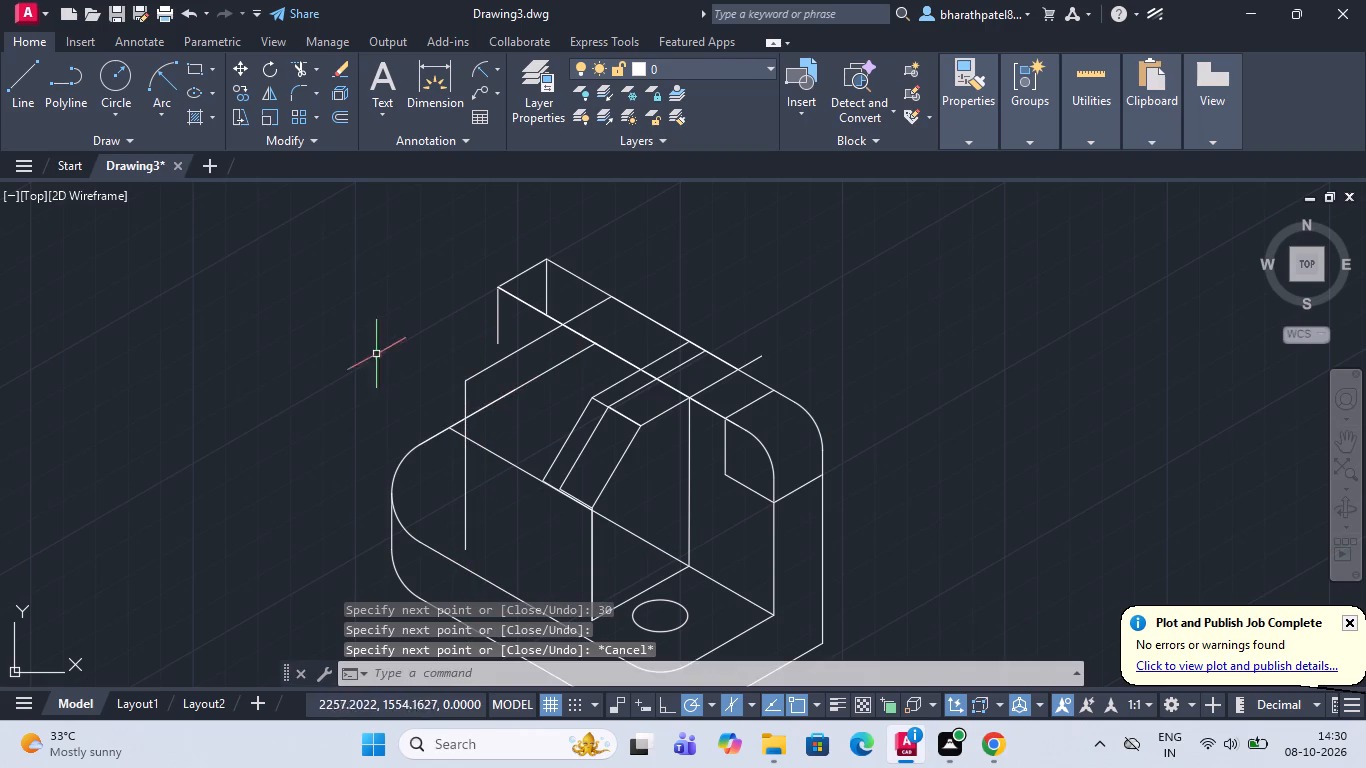
# Draw 15 units outward from the upright's front top edge over the 30-unit line, followed by a short vertical line down.
pyautogui.click(34, 76)
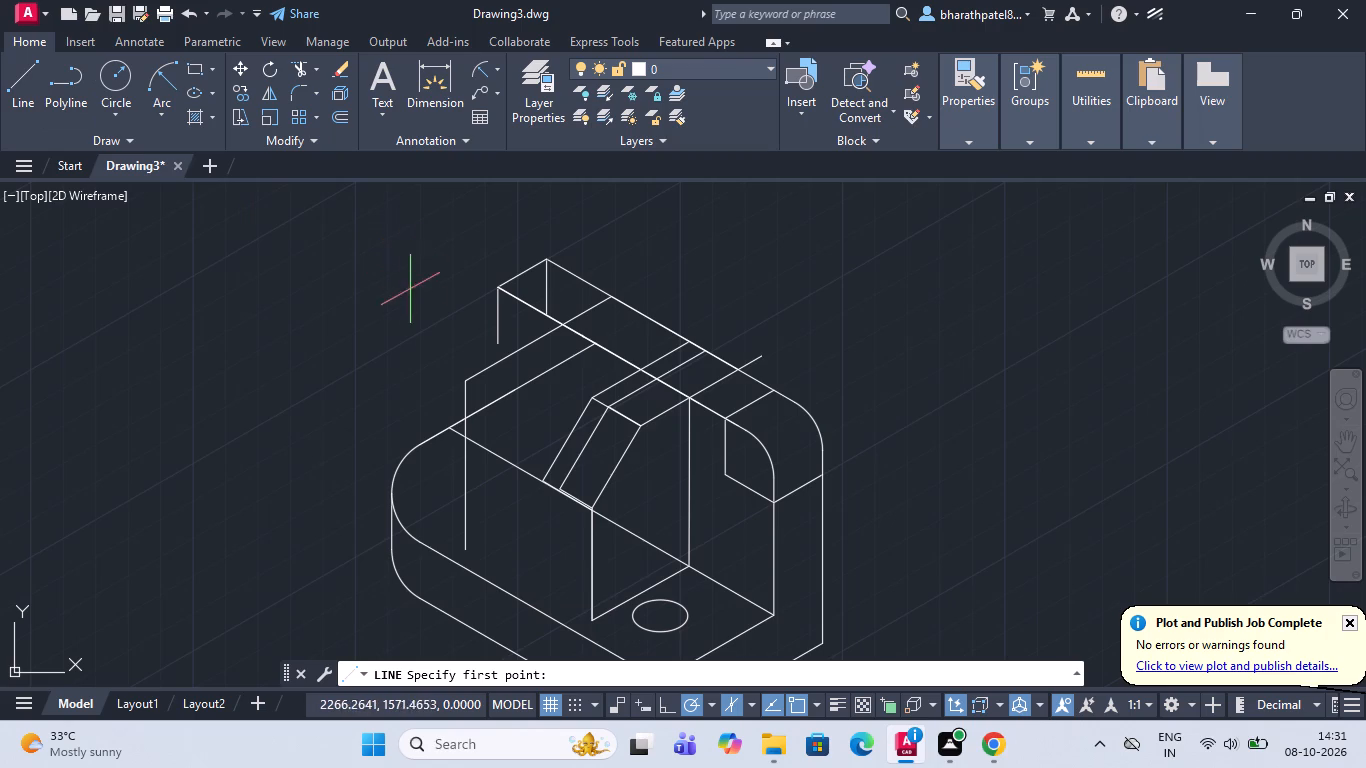
pyautogui.click(565, 326)
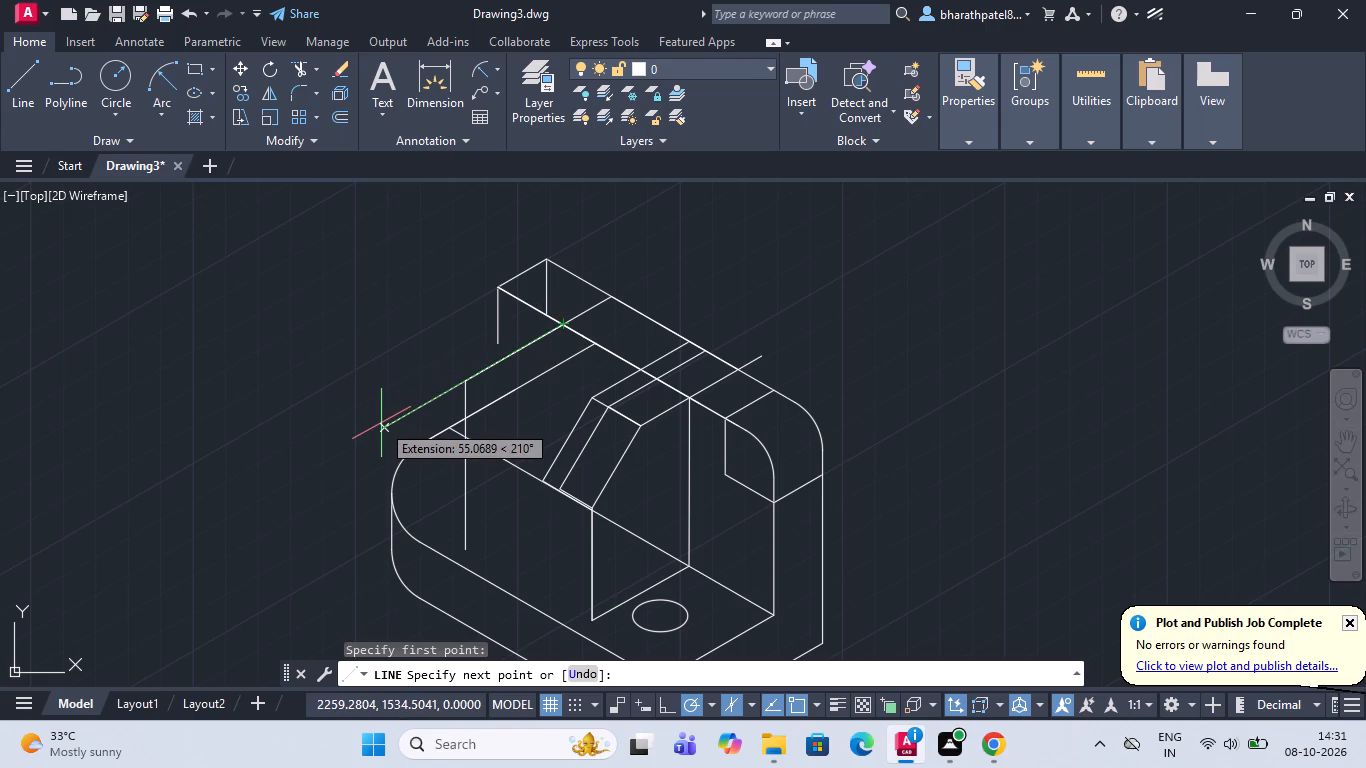
pyautogui.write('15')
pyautogui.press('Return')
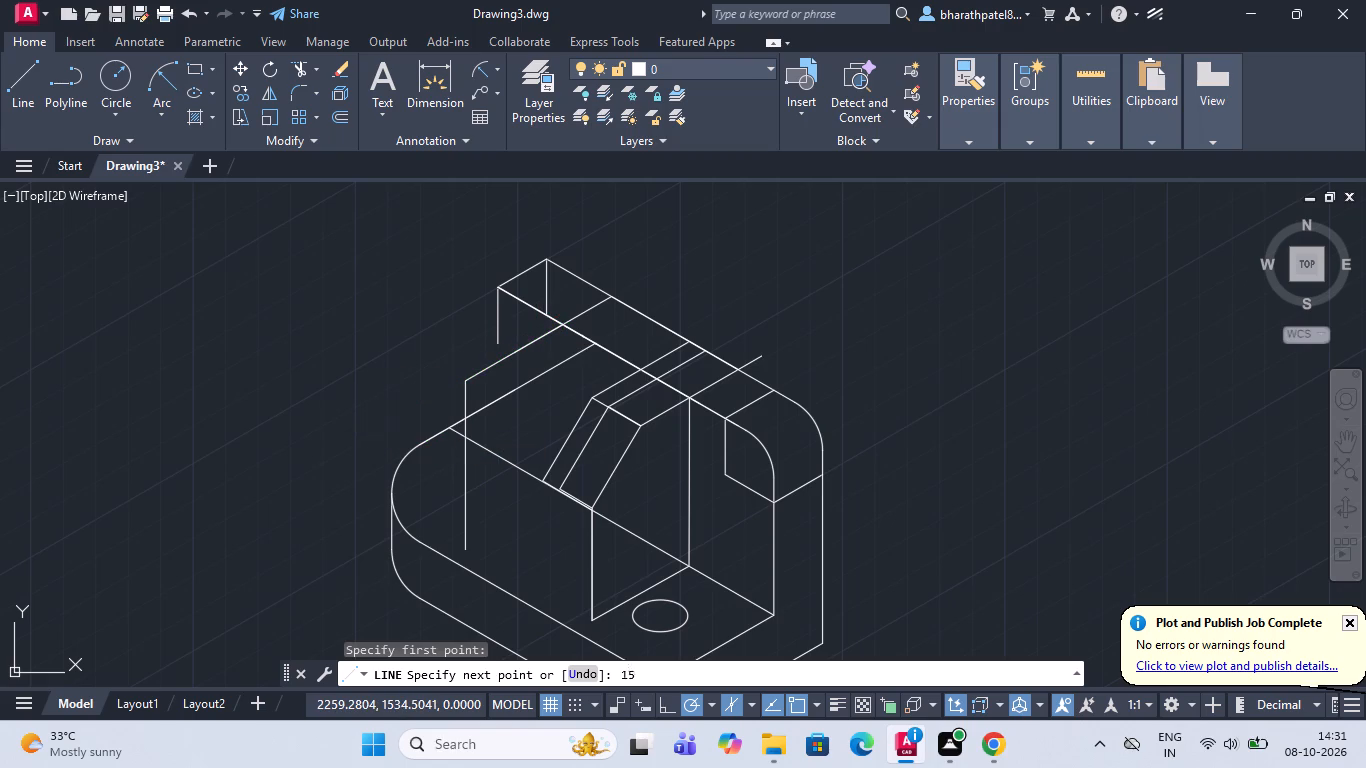
pyautogui.scroll(3, 520, 373)
pyautogui.click(493, 377)
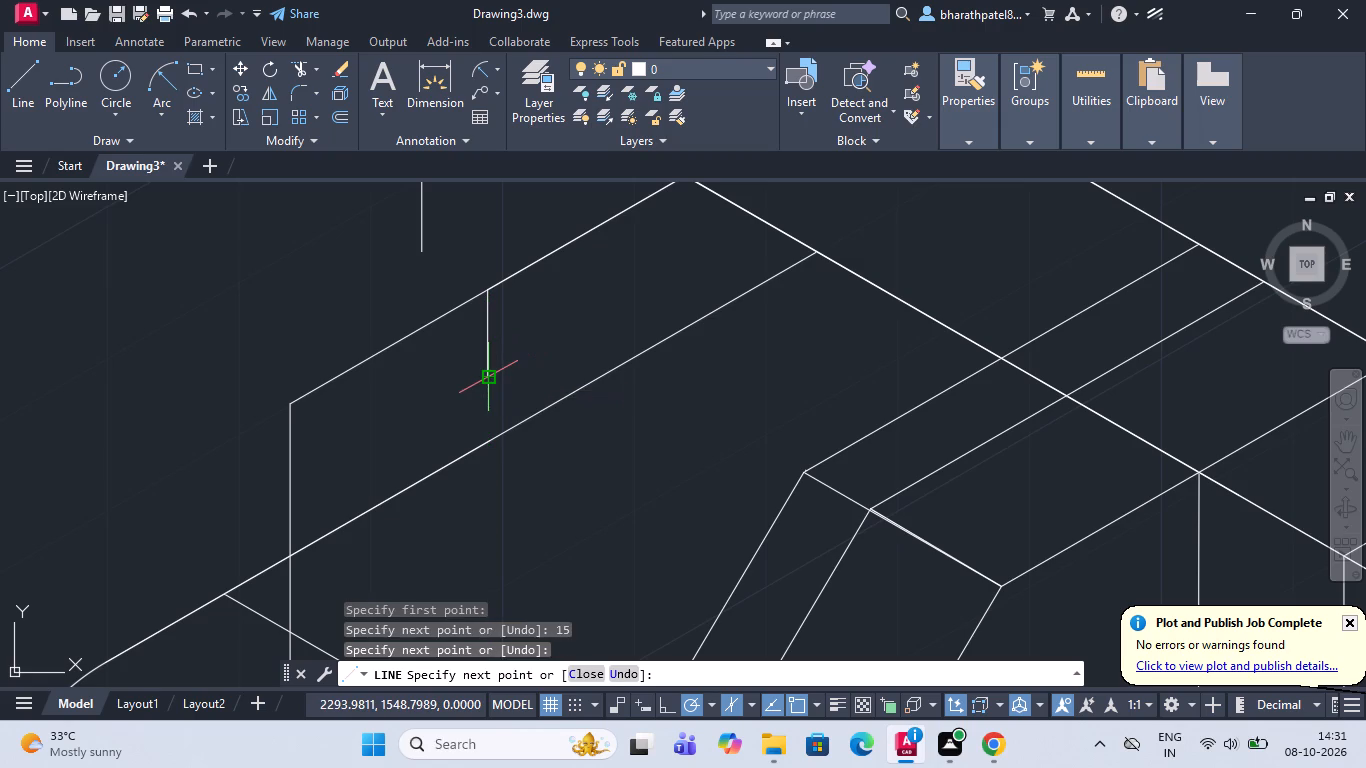
pyautogui.press('Escape')
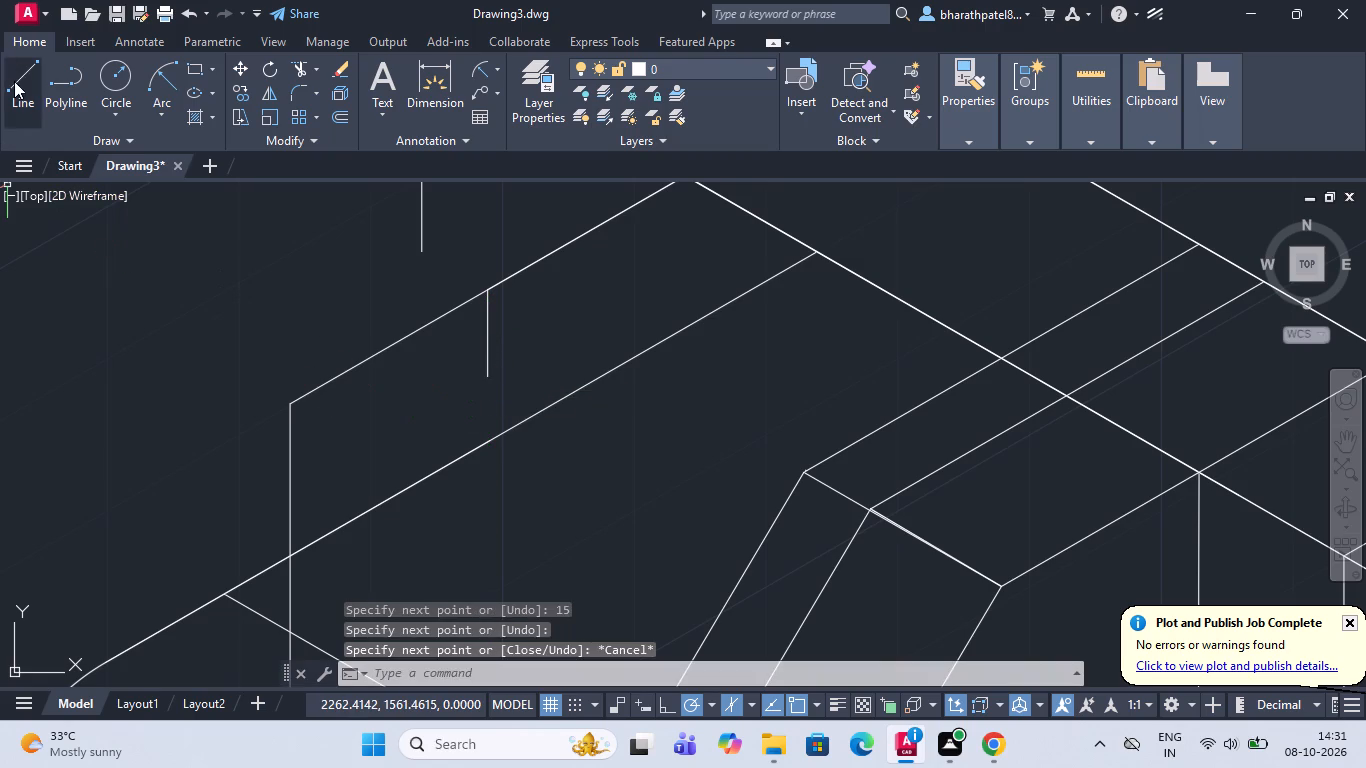
# Draw a line from the first rib's bottom front corner along the base top, parallel to its front edge, past the long vertical line.
pyautogui.click(25, 82)
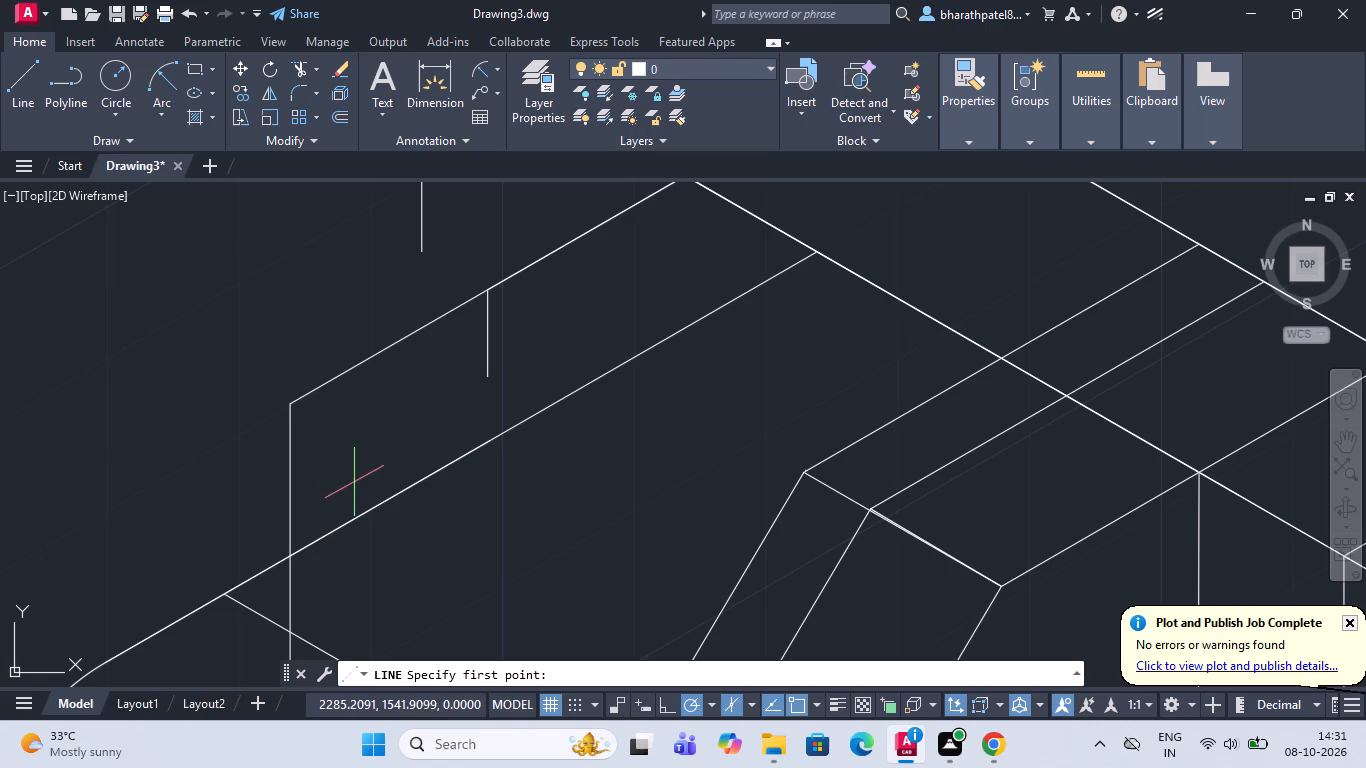
pyautogui.scroll(-5, 434, 451)
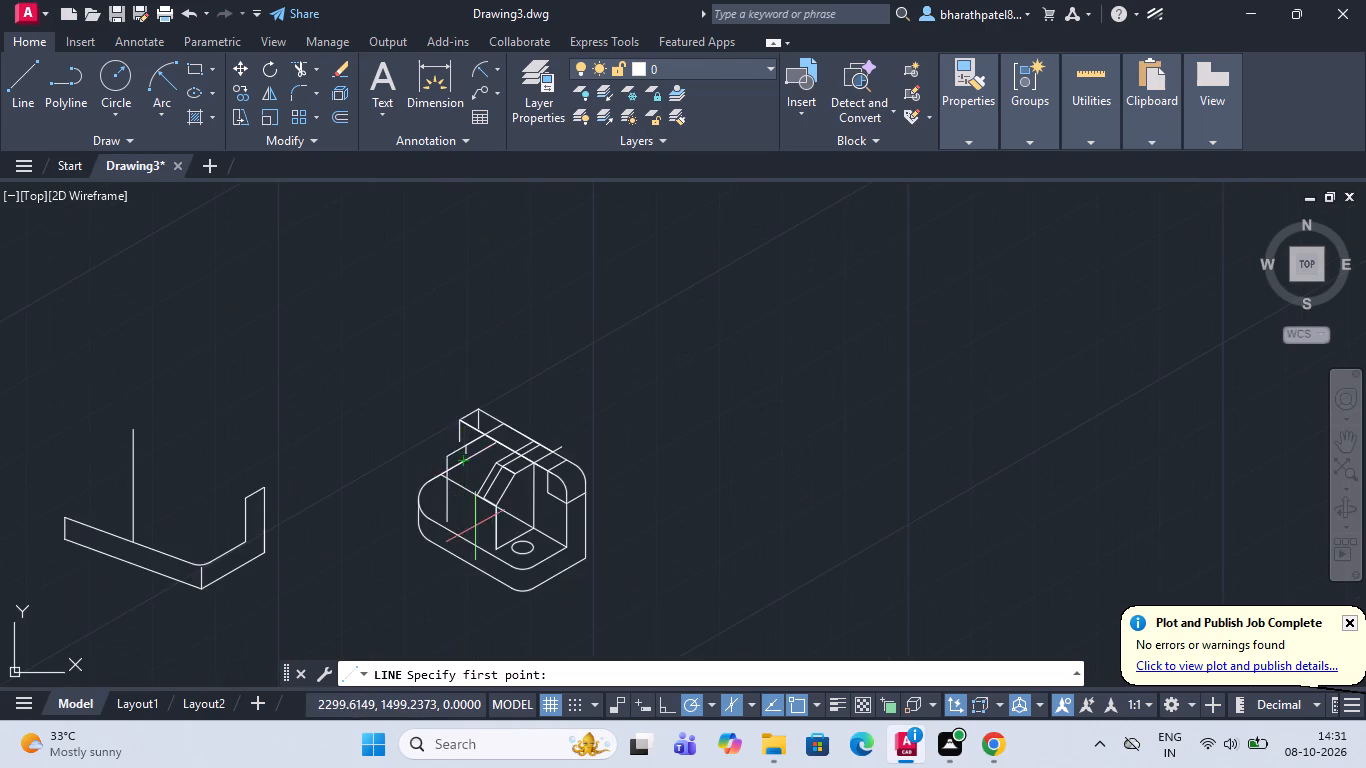
pyautogui.scroll(3, 476, 526)
pyautogui.click(22, 87)
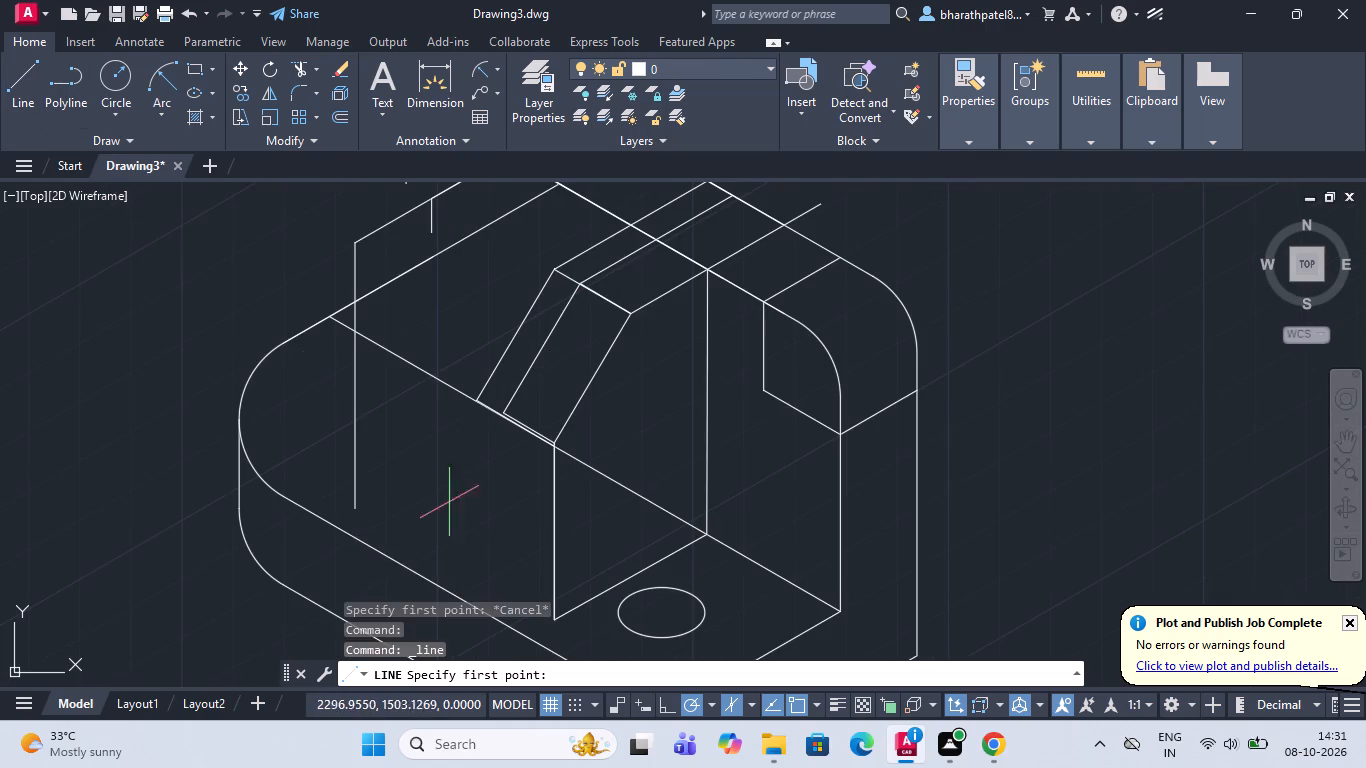
pyautogui.click(554, 618)
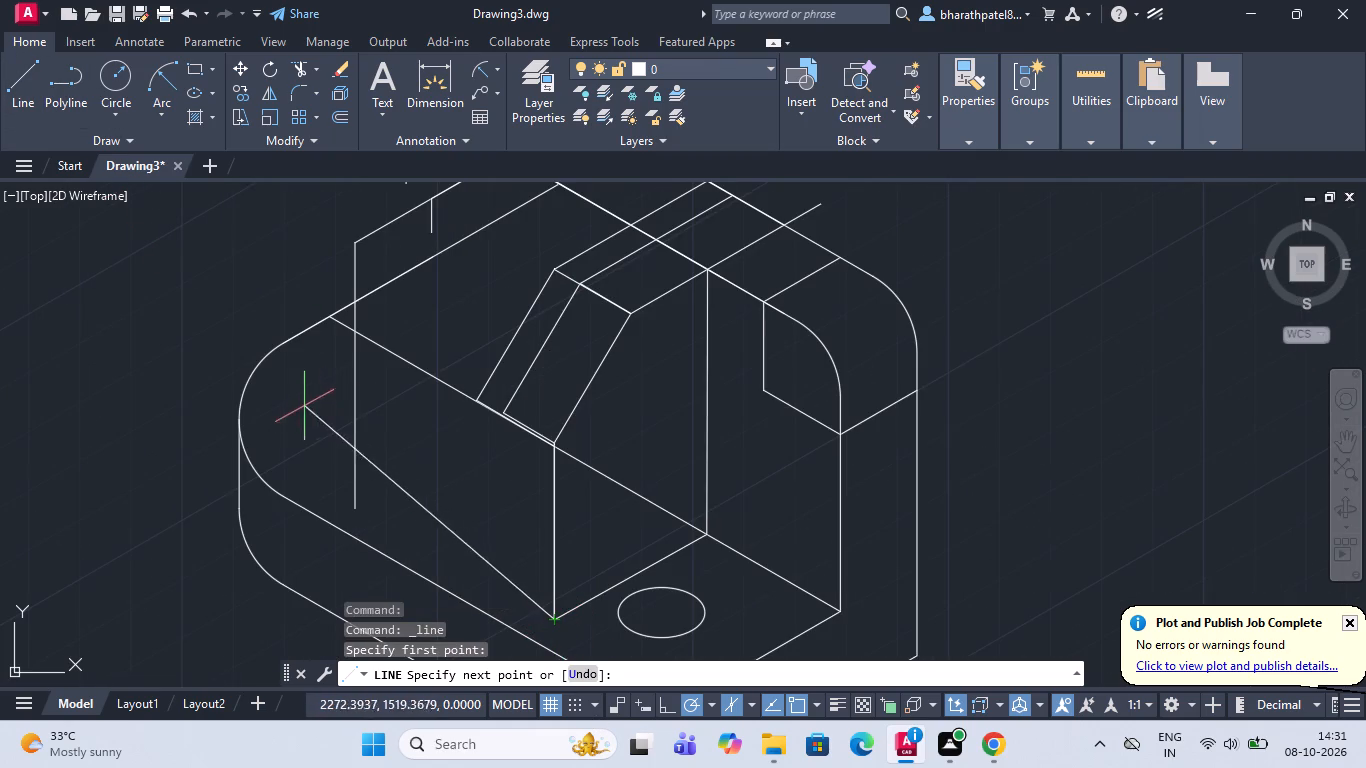
pyautogui.click(278, 463)
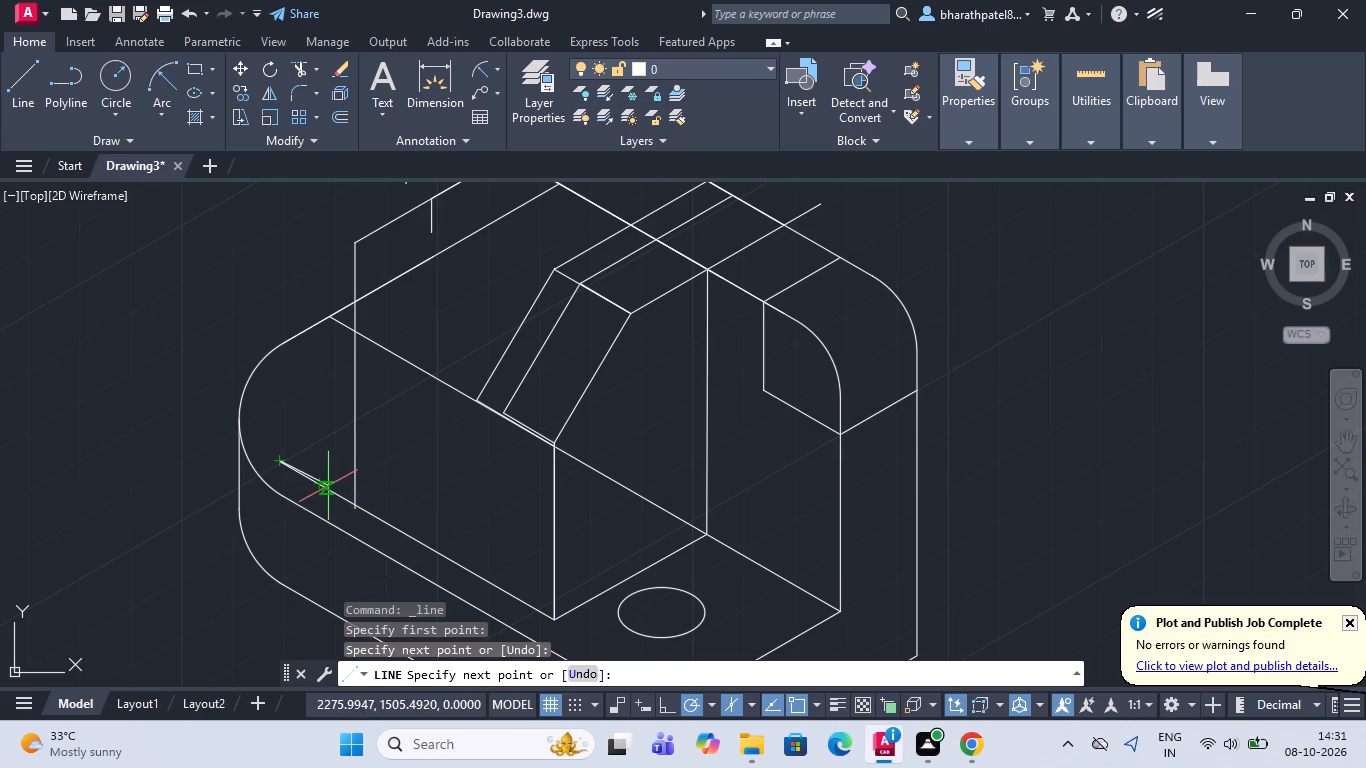
pyautogui.press('Escape')
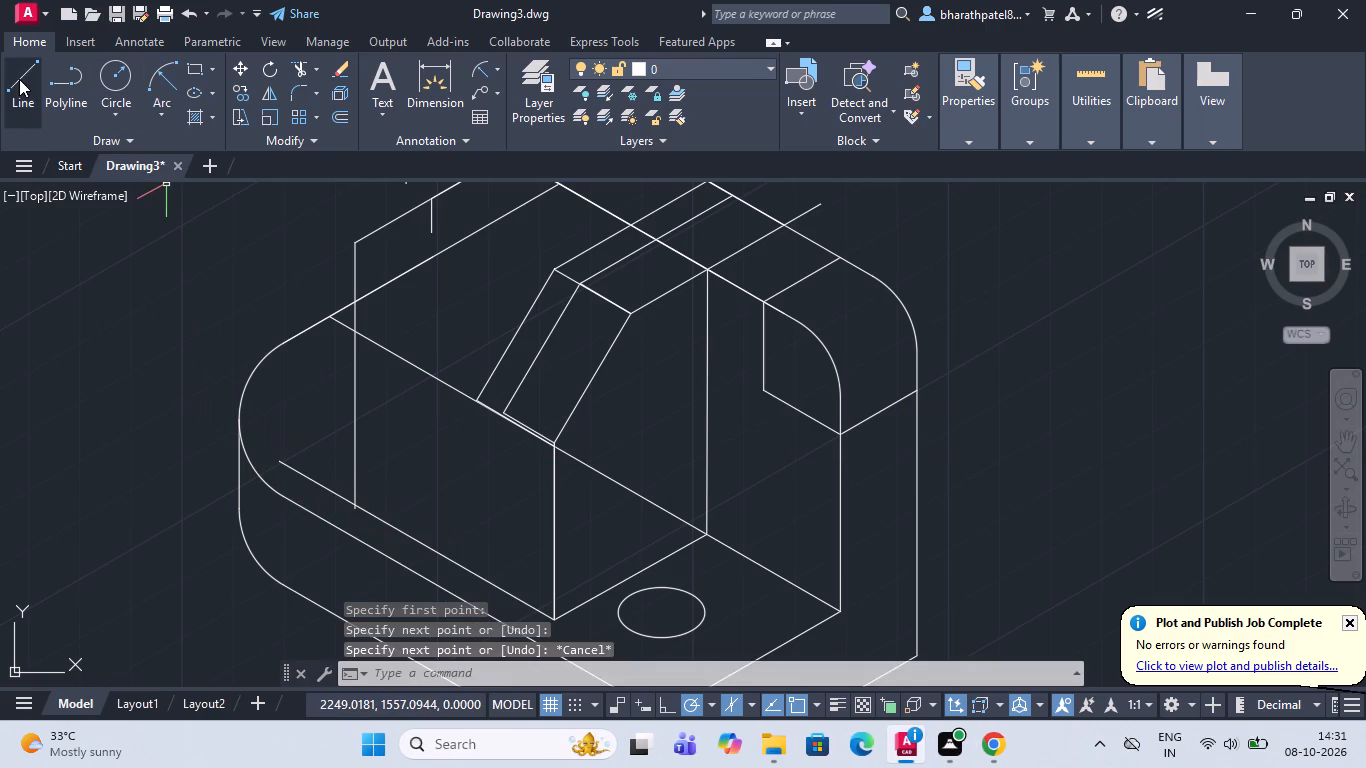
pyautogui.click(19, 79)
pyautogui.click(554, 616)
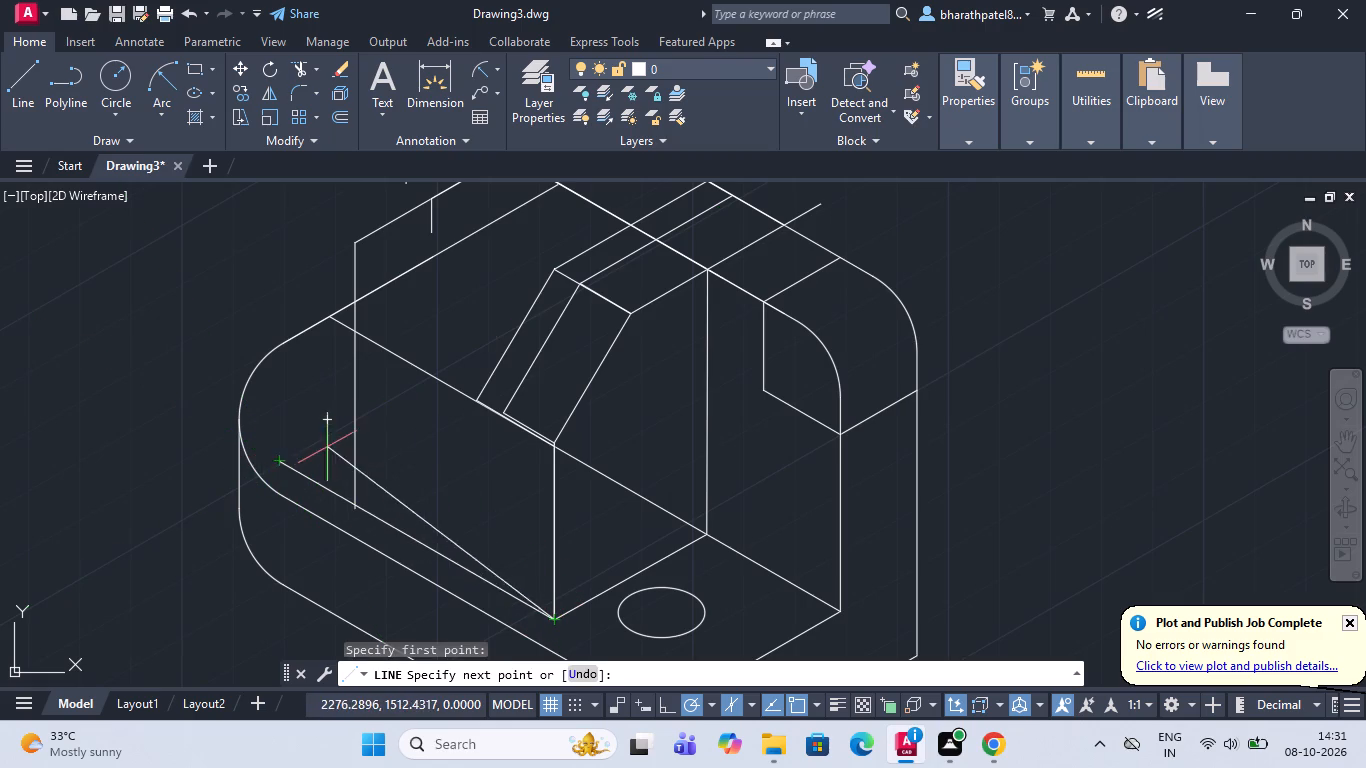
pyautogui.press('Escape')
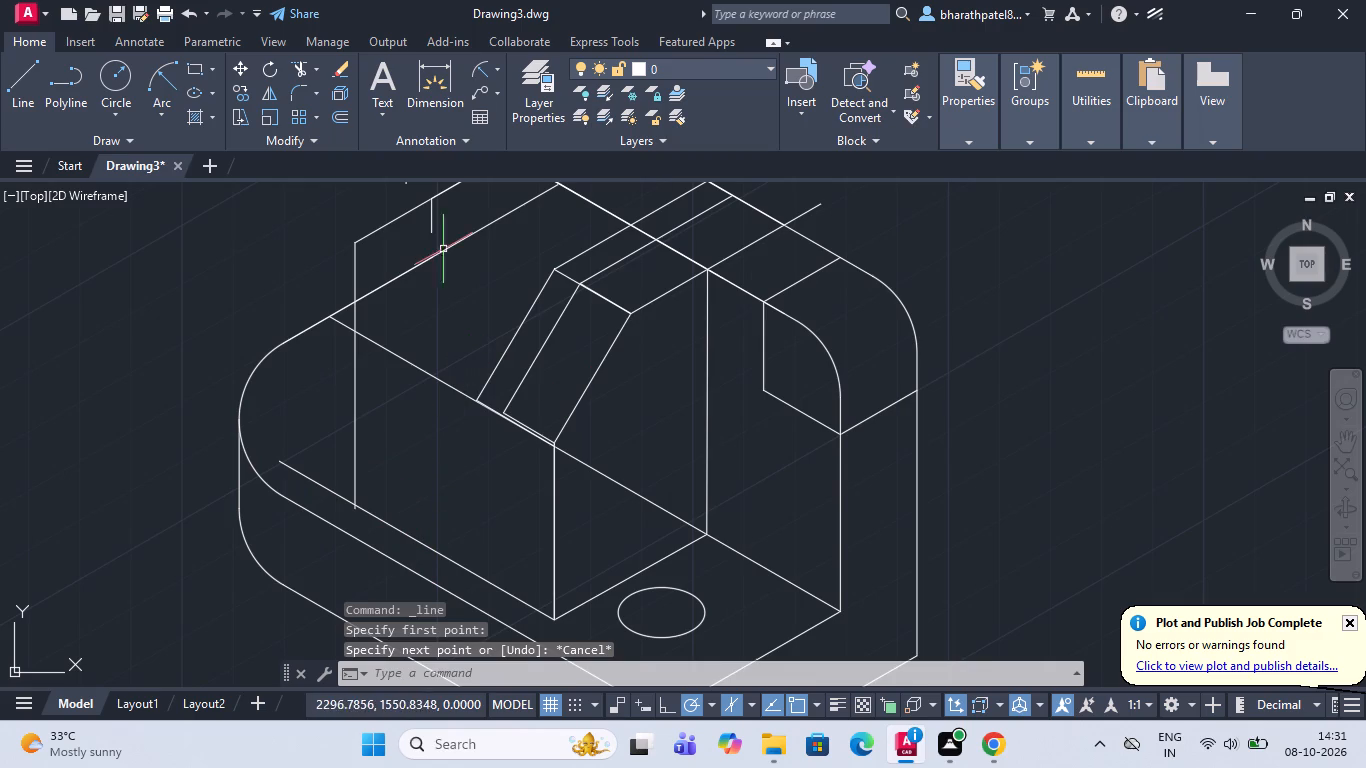
# Draw 30 units up from the vertical's crossing with the new base line, then a sloped line to the short vertical's upper end.
pyautogui.click(20, 77)
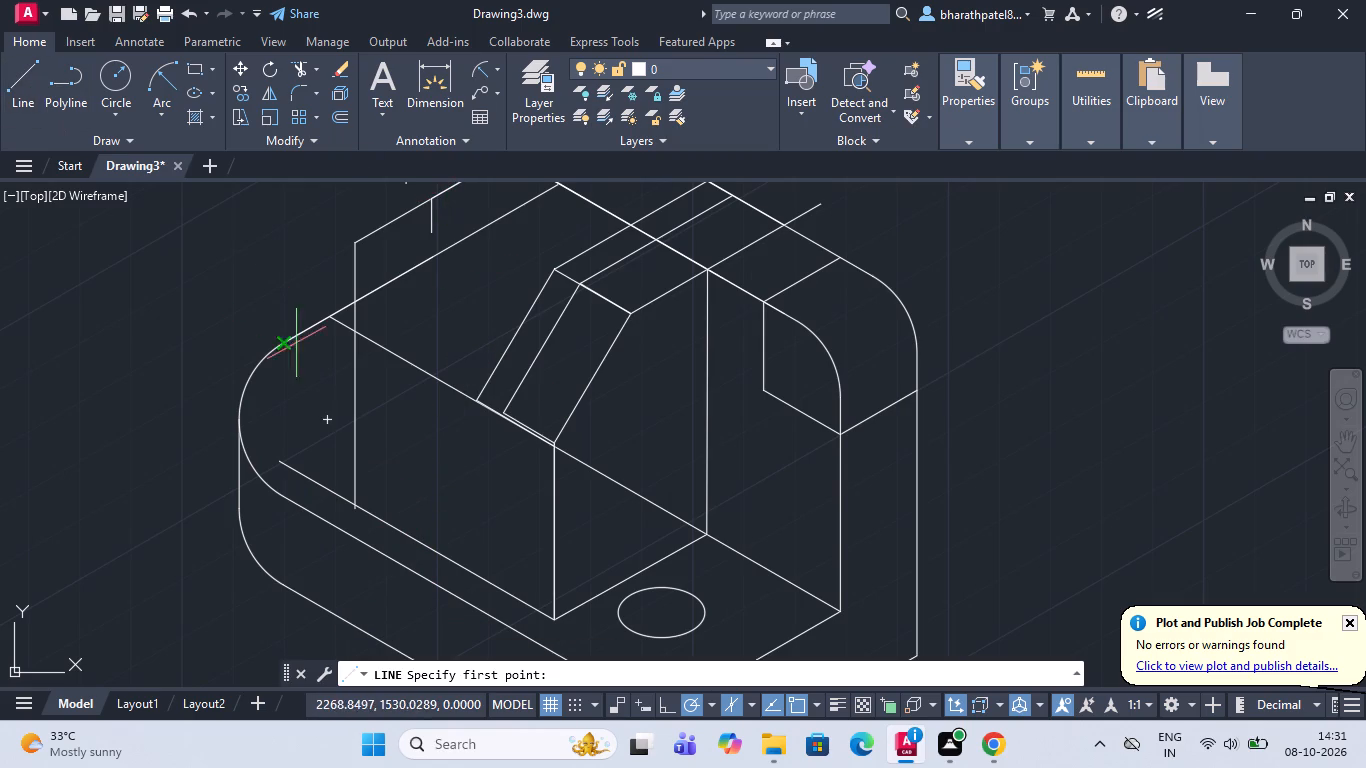
pyautogui.scroll(3, 356, 497)
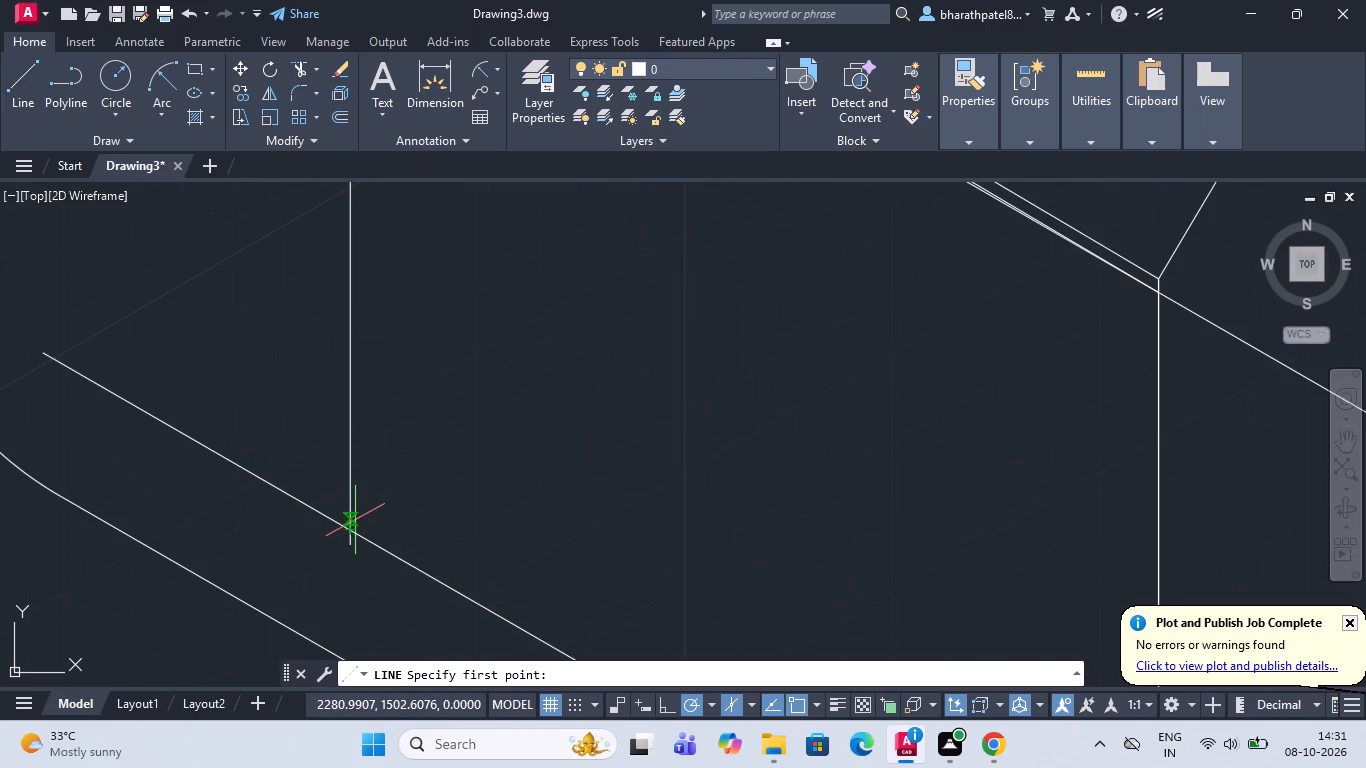
pyautogui.click(350, 529)
pyautogui.scroll(-5, 350, 529)
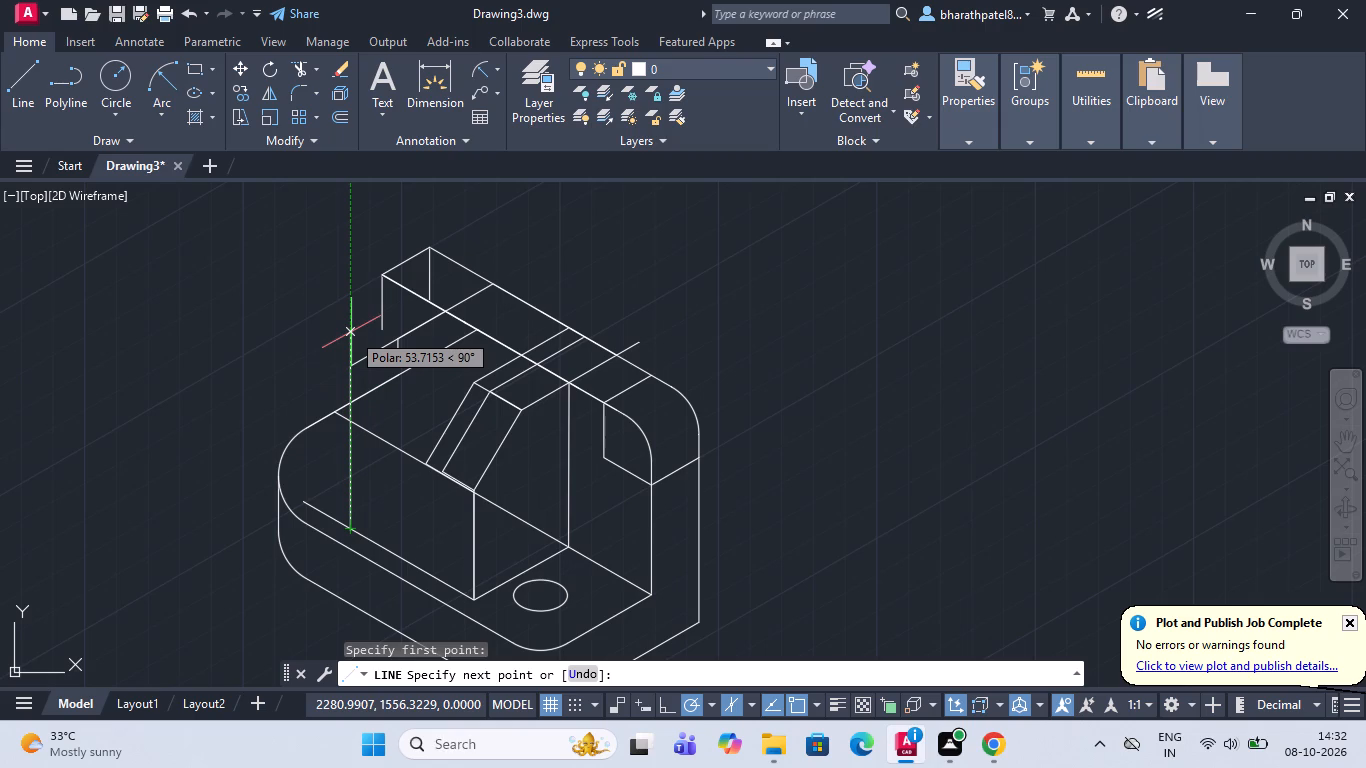
pyautogui.write('30')
pyautogui.press('Return')
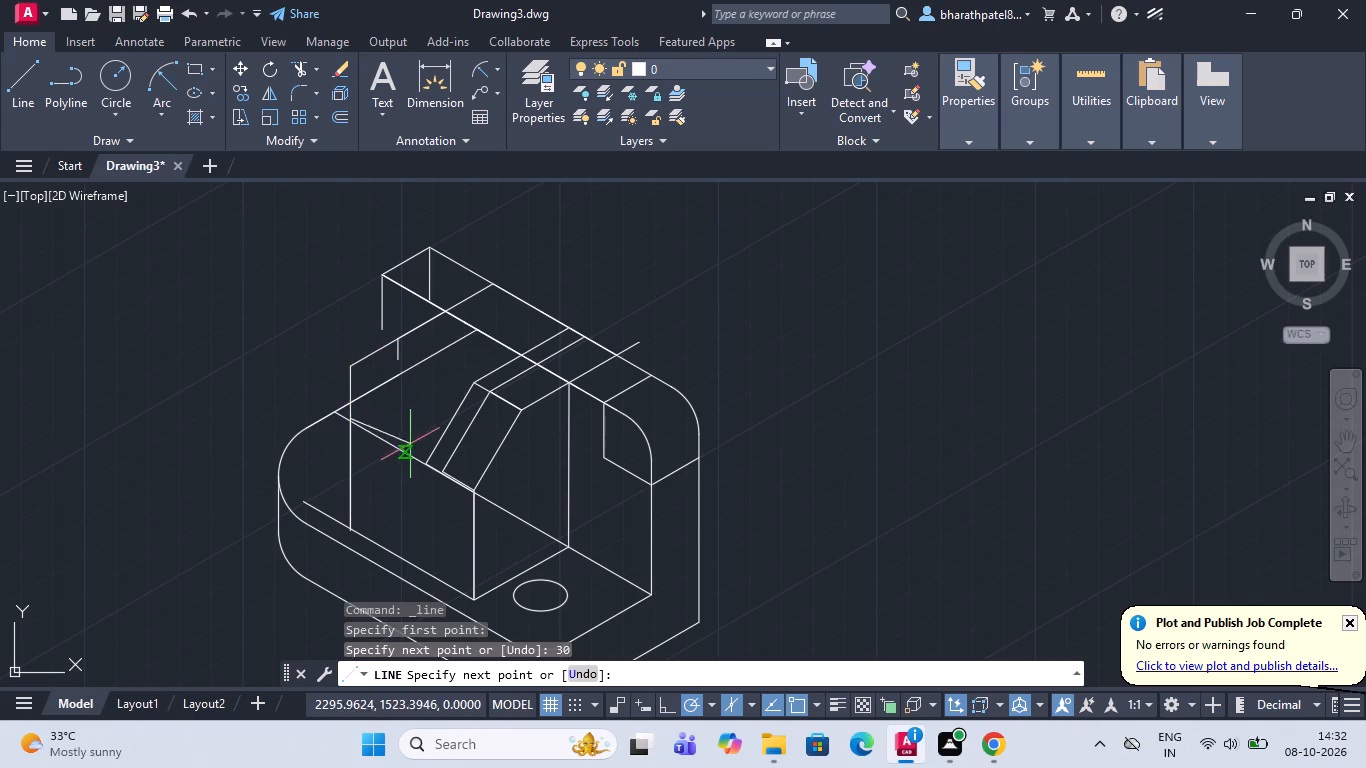
pyautogui.scroll(2, 391, 350)
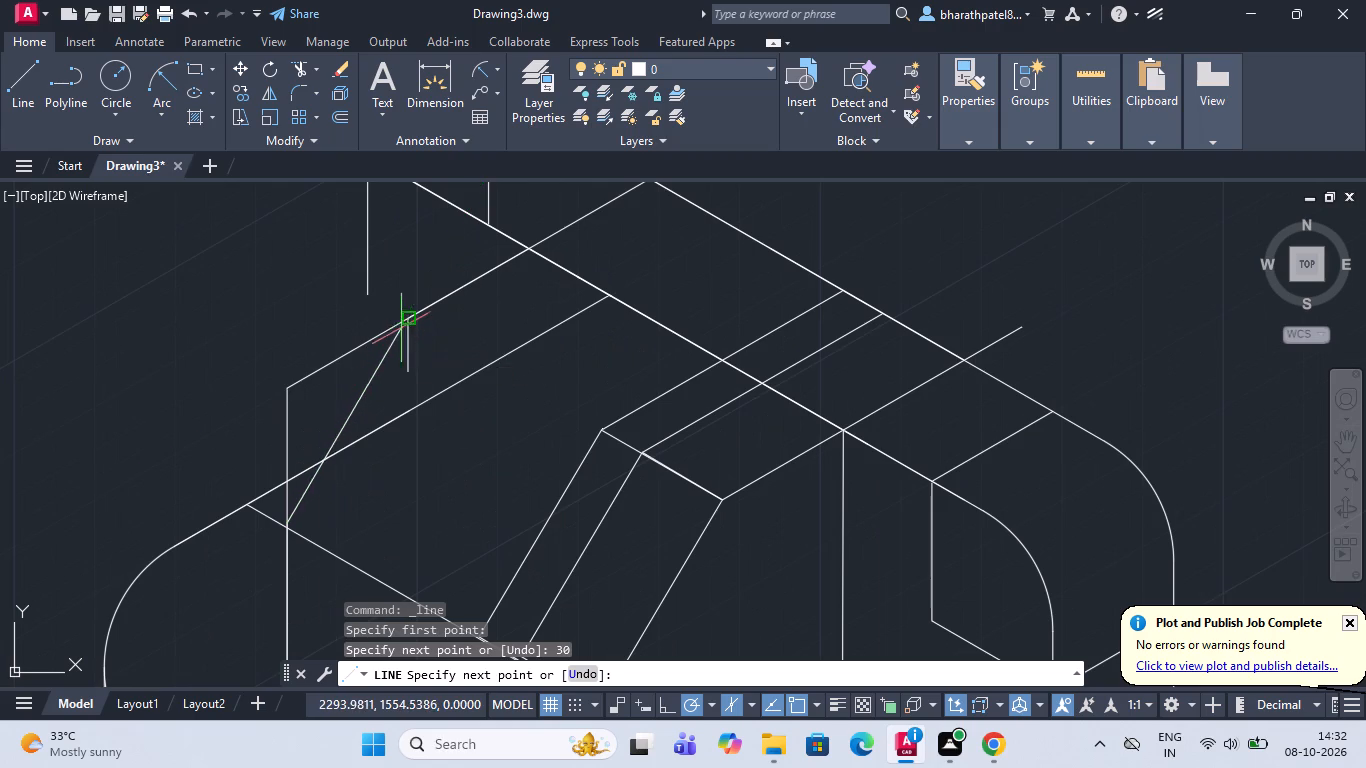
pyautogui.click(407, 324)
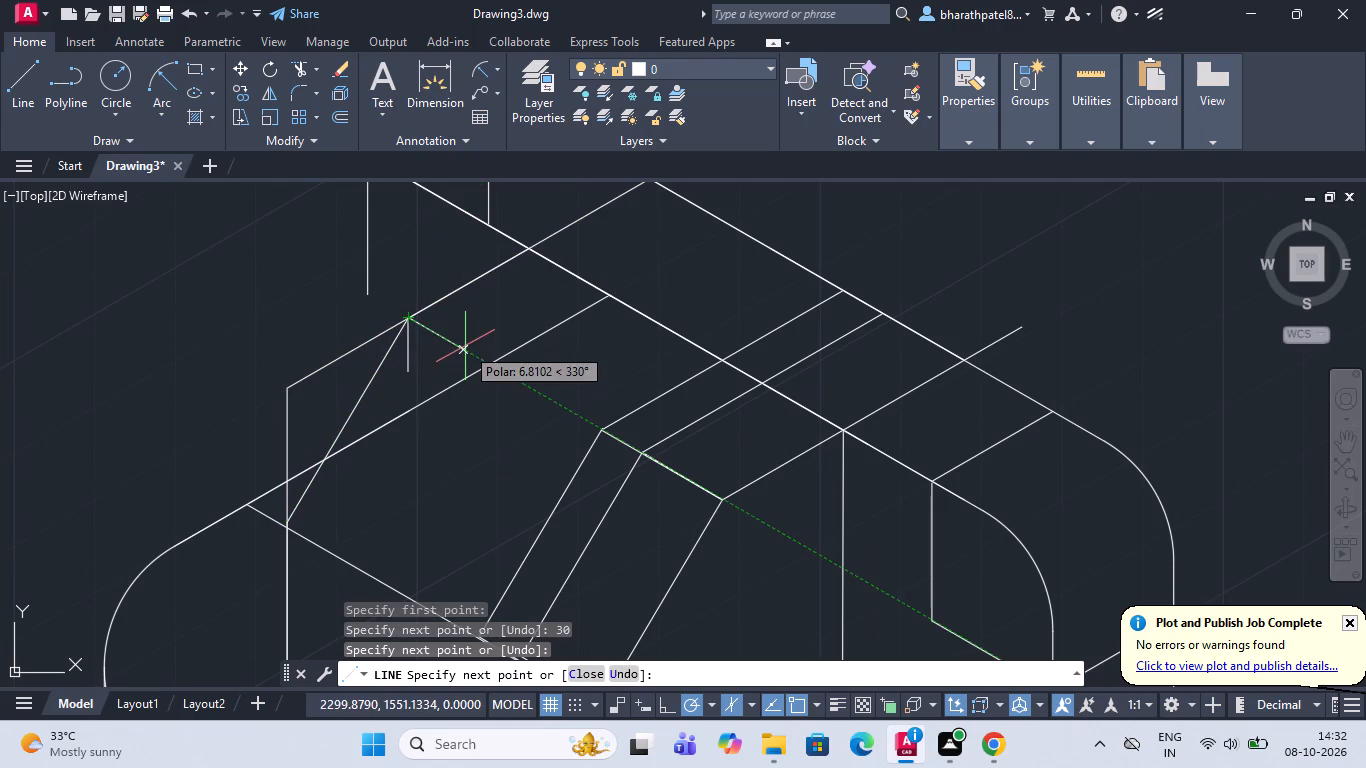
pyautogui.press('Escape')
# Trim the second rib's outer top corner, the short vertical, and the long vertical's excess above the slope and below the base line.
pyautogui.click(292, 66)
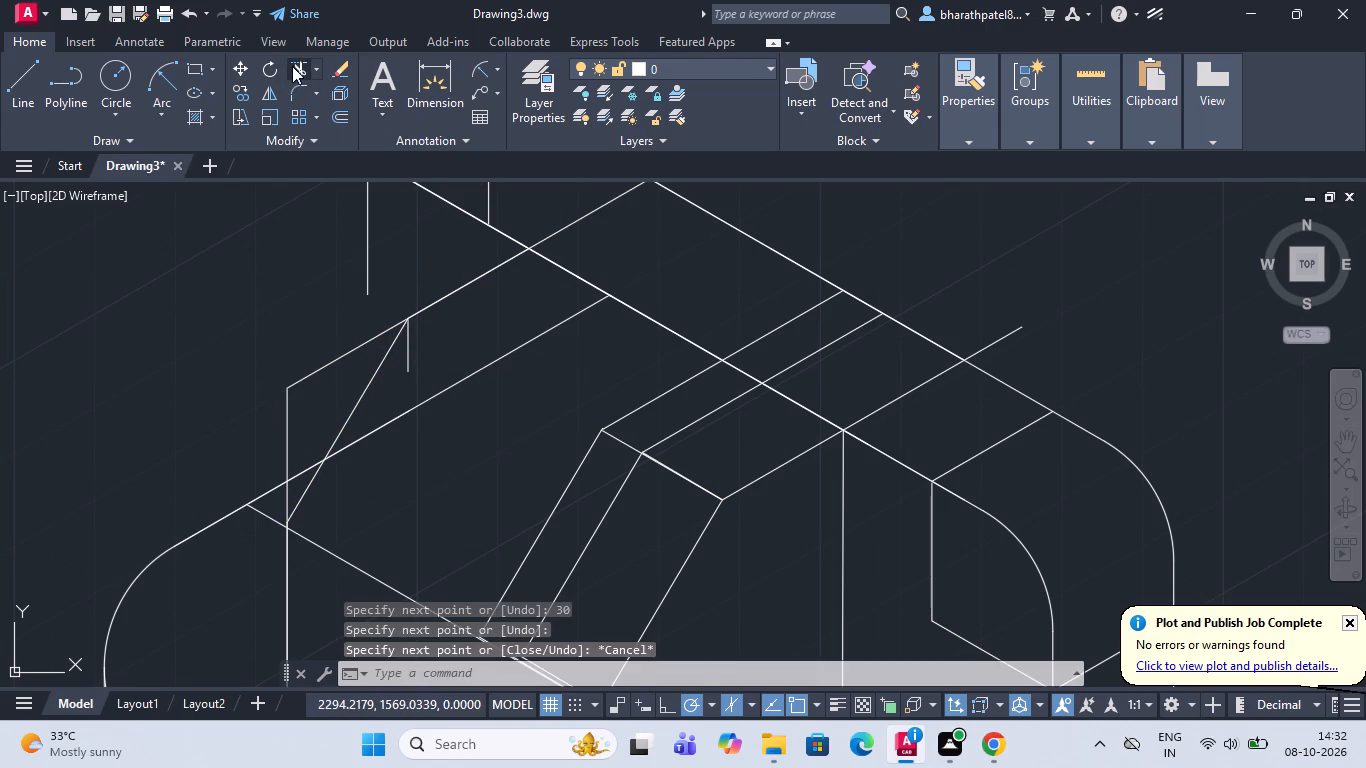
pyautogui.click(288, 386)
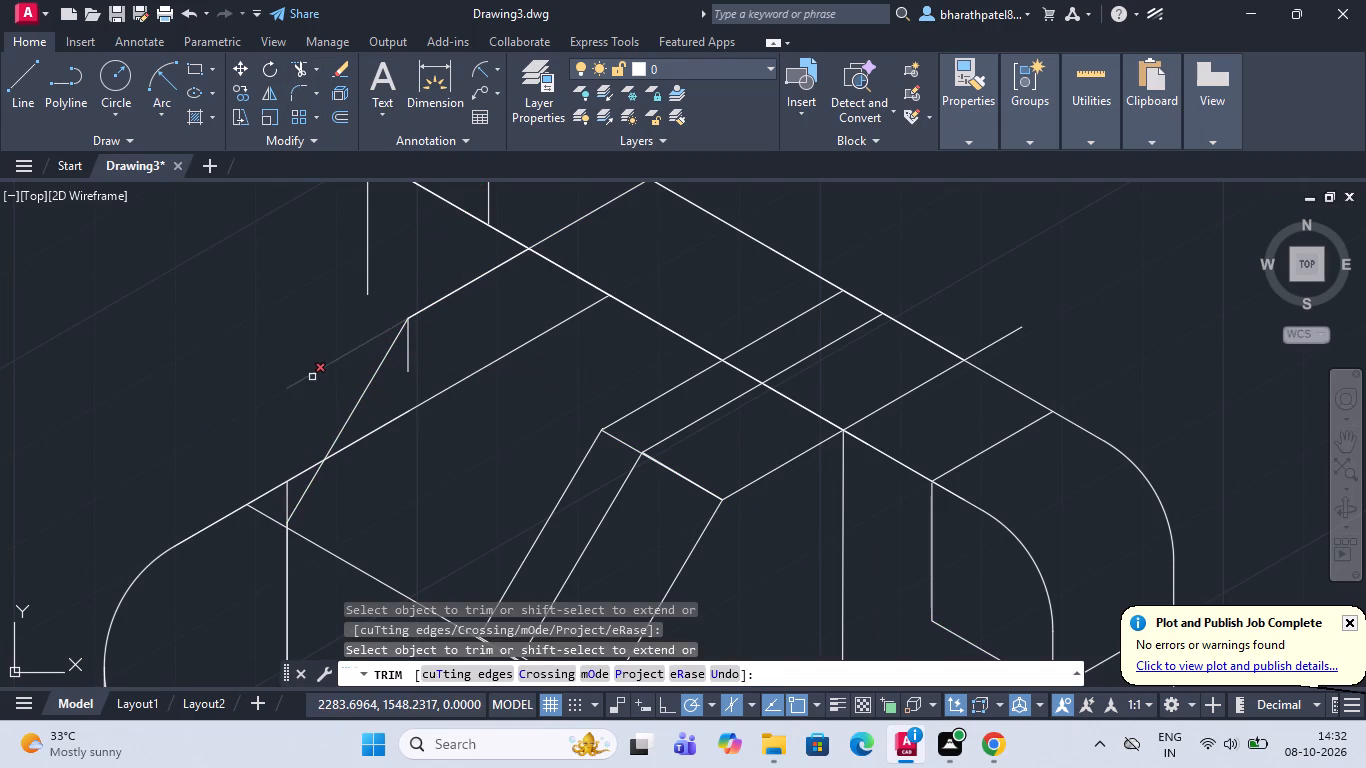
pyautogui.click(312, 377)
pyautogui.click(408, 357)
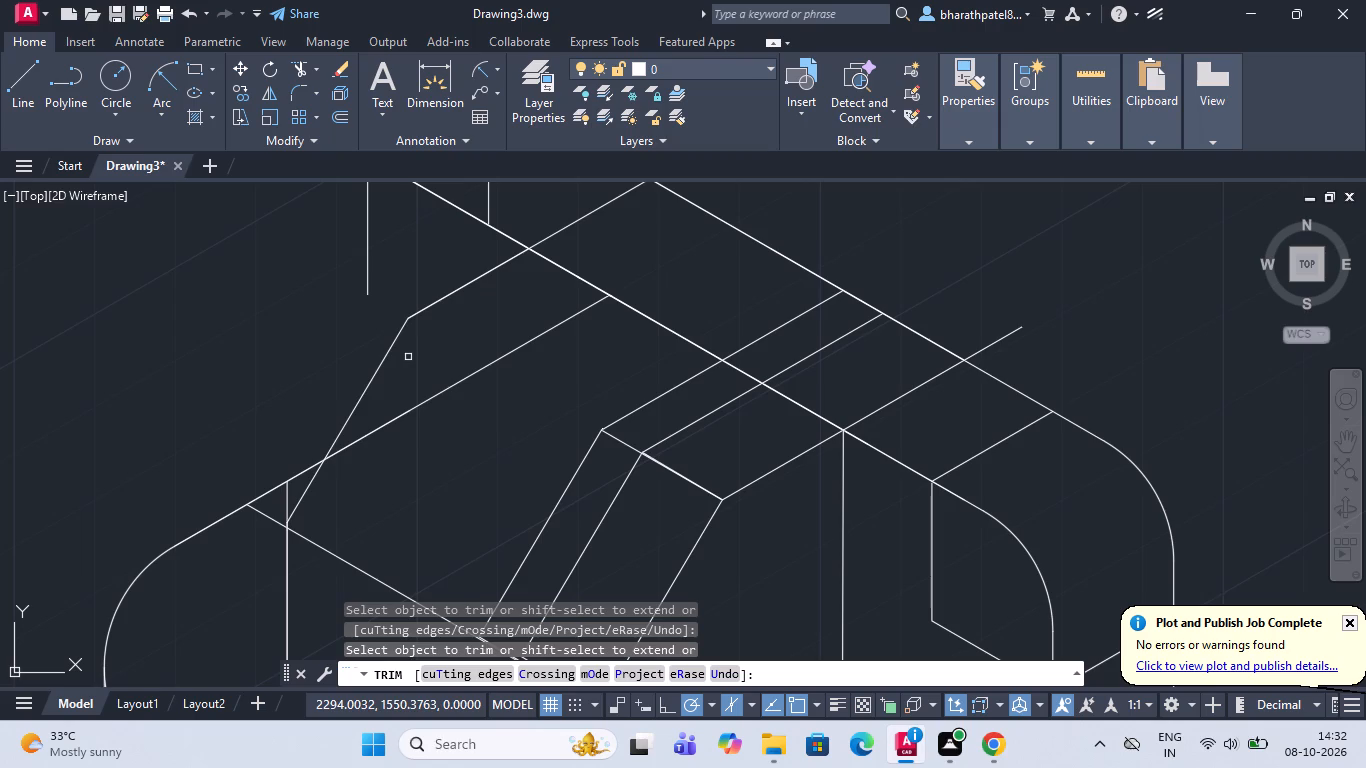
pyautogui.click(286, 494)
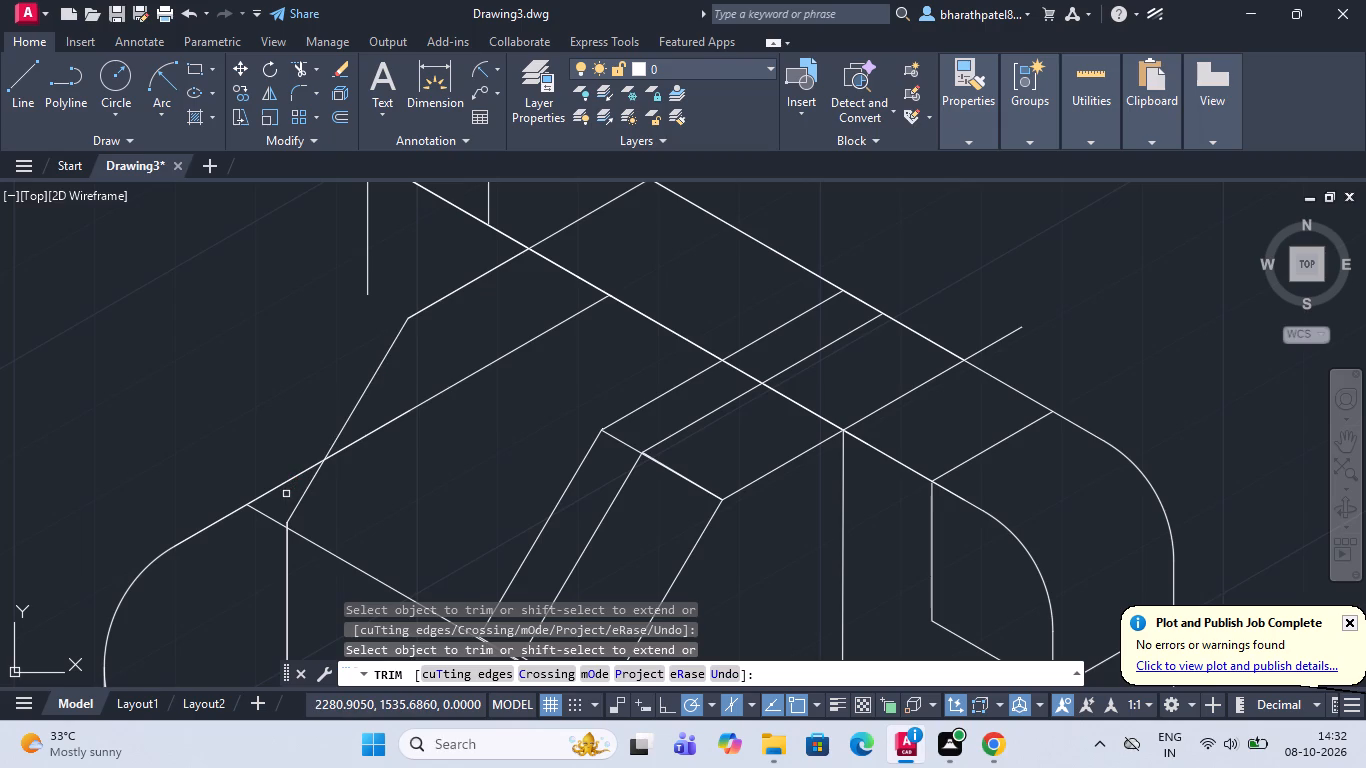
pyautogui.scroll(-3, 286, 494)
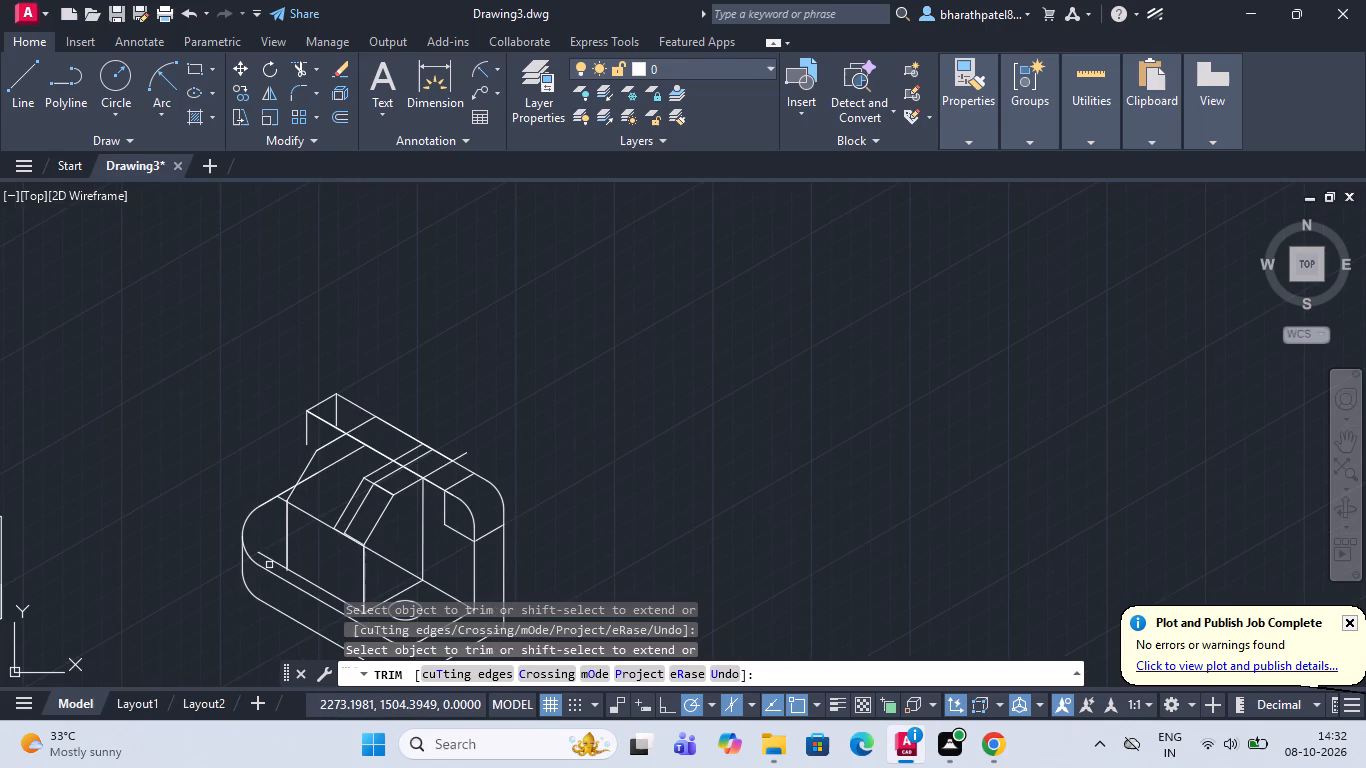
pyautogui.scroll(3, 269, 565)
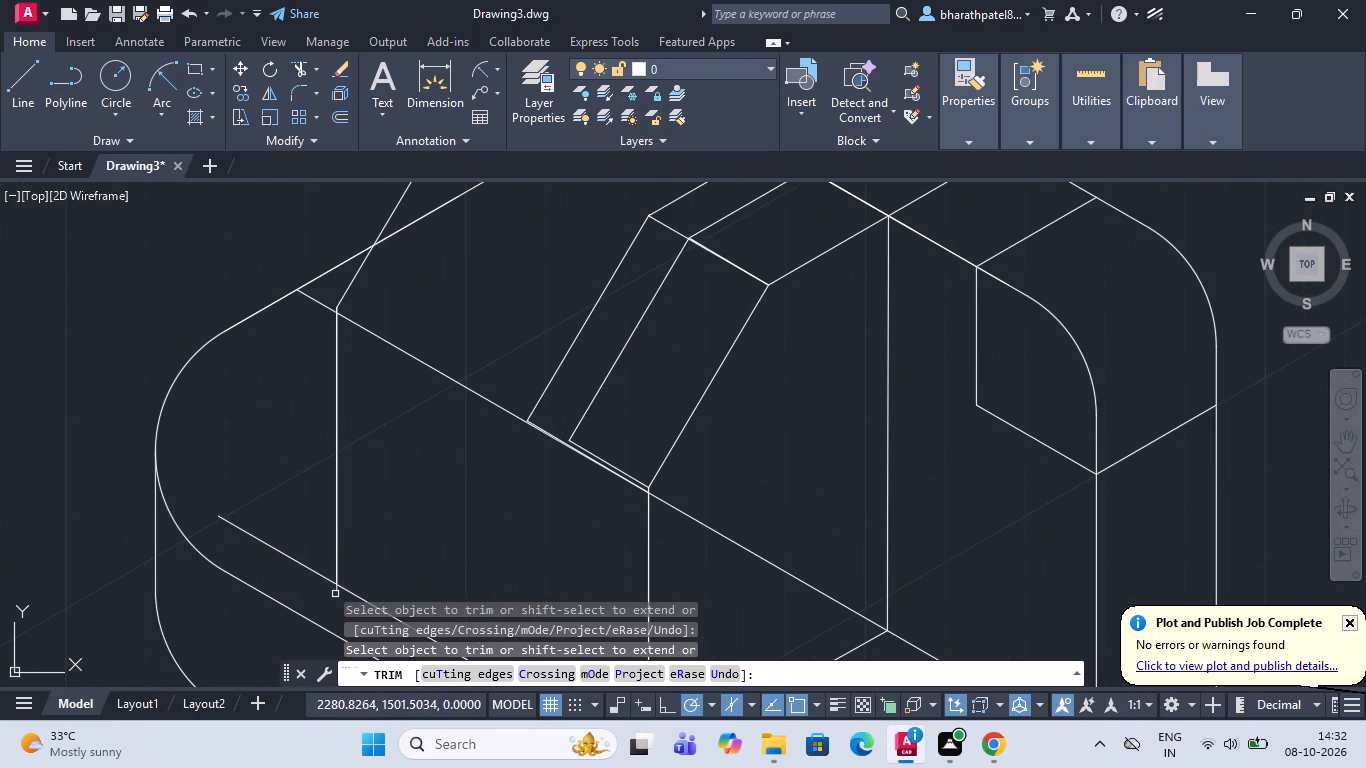
pyautogui.click(336, 593)
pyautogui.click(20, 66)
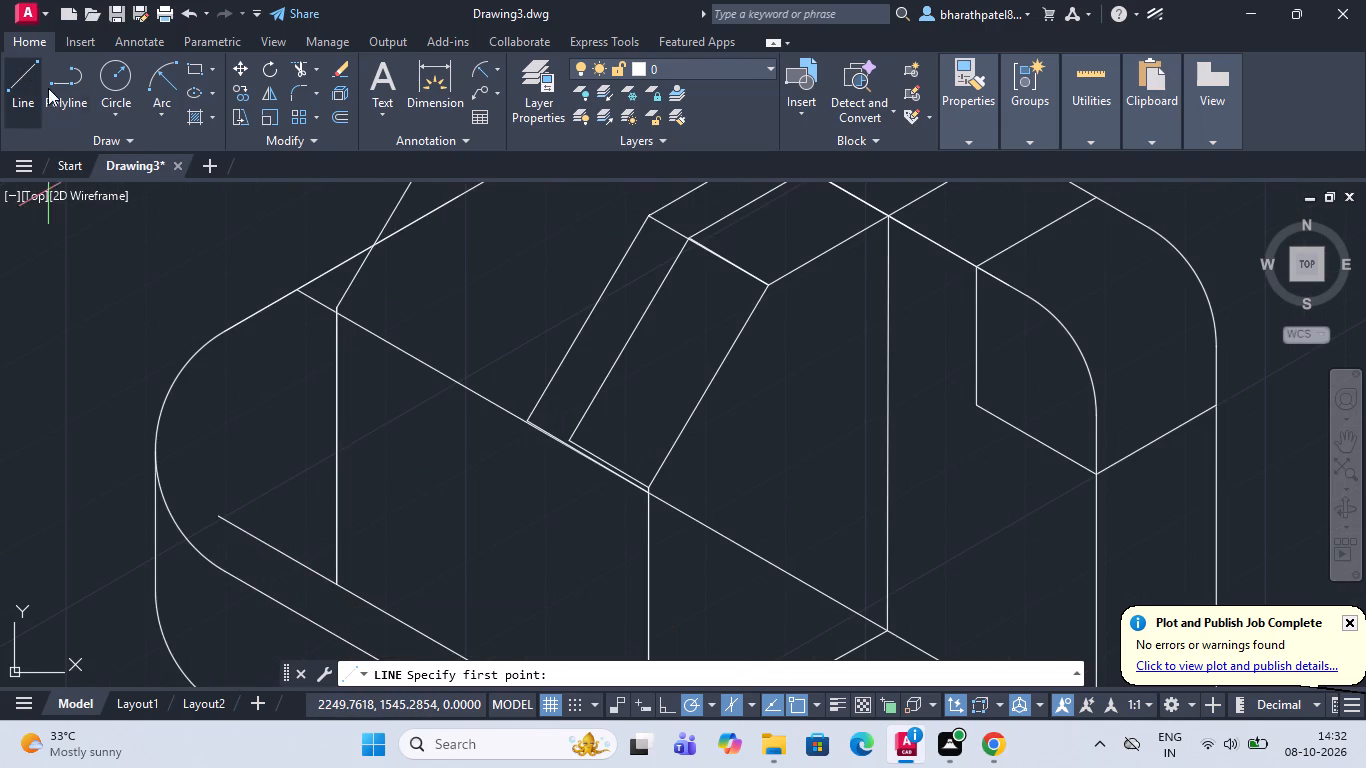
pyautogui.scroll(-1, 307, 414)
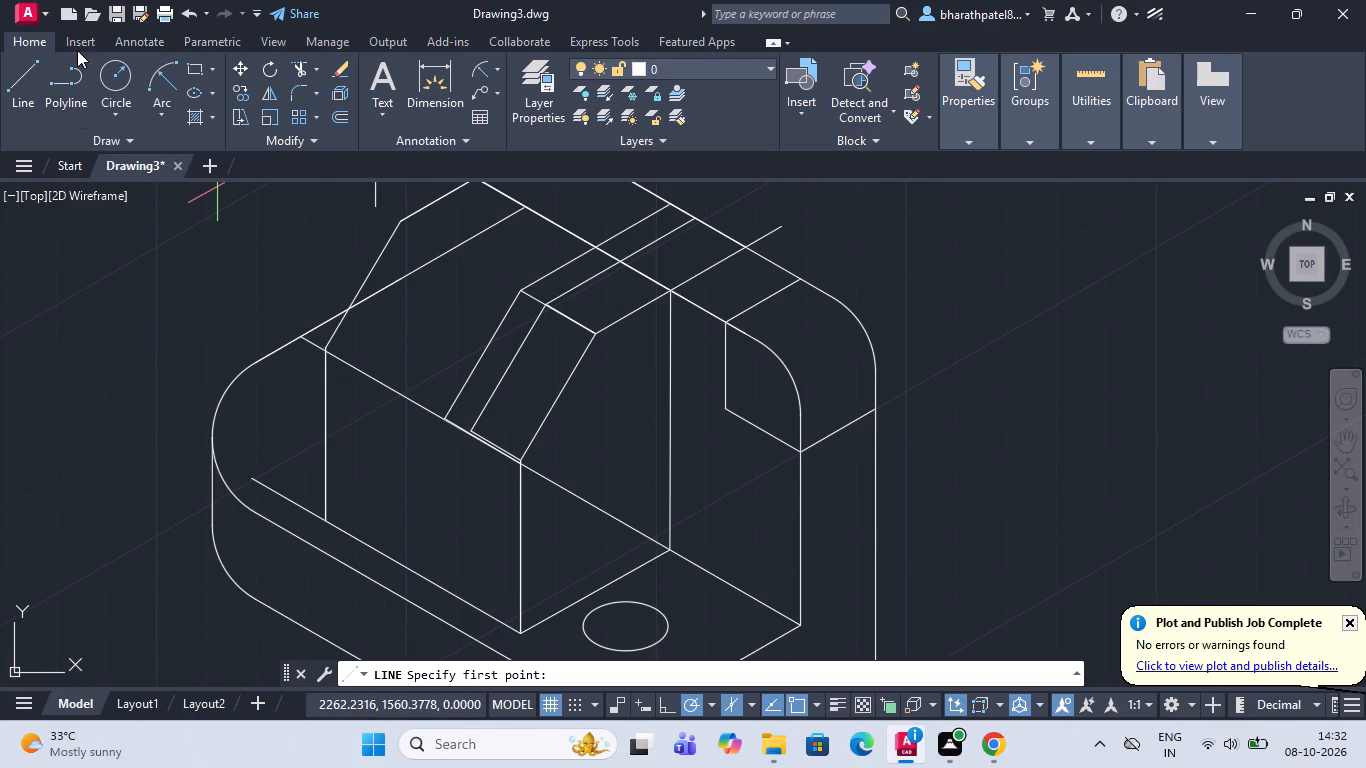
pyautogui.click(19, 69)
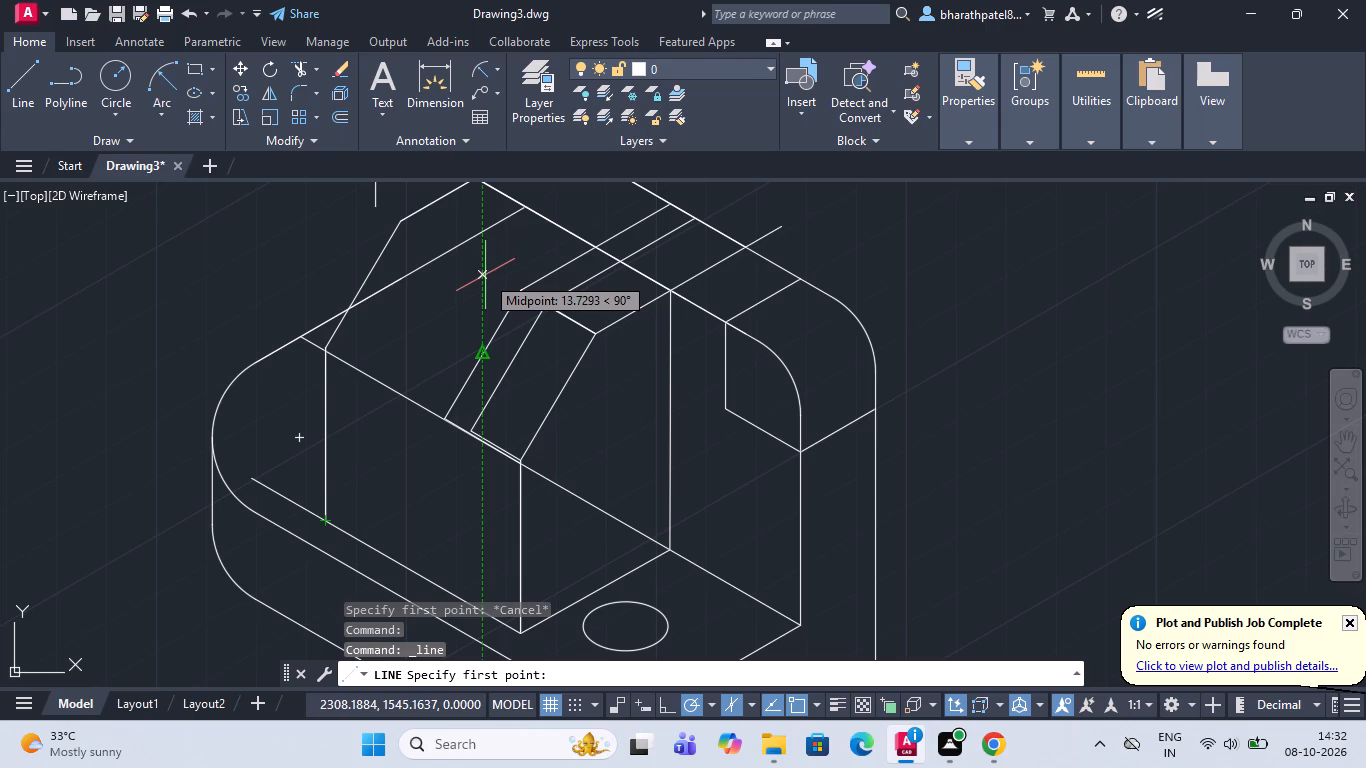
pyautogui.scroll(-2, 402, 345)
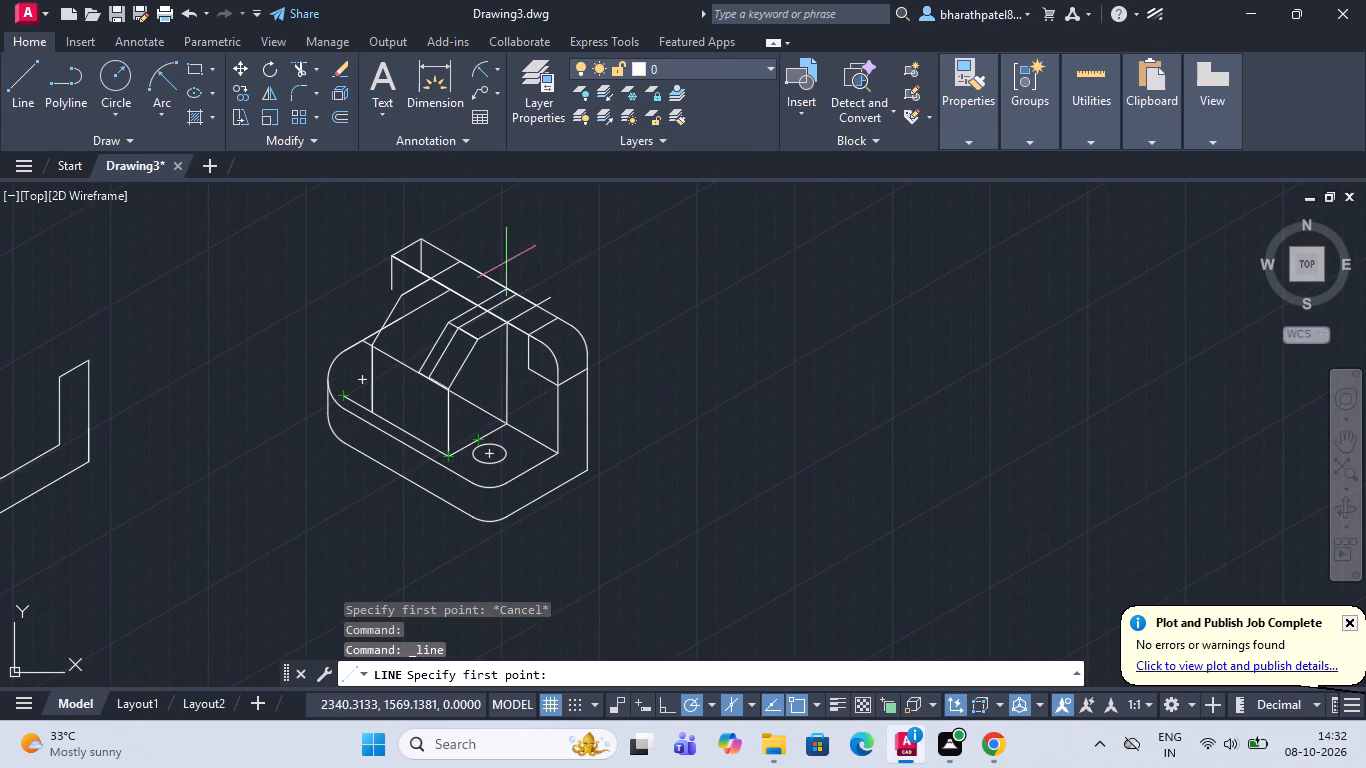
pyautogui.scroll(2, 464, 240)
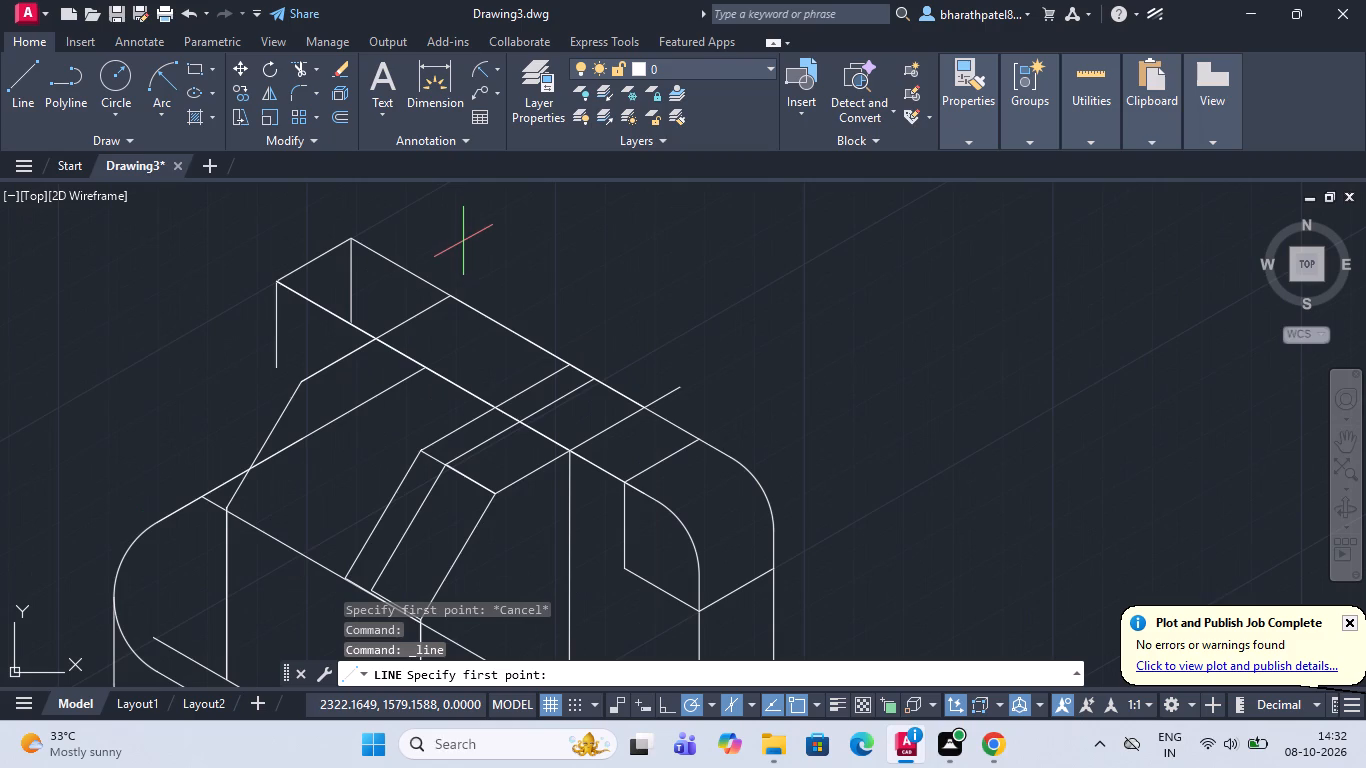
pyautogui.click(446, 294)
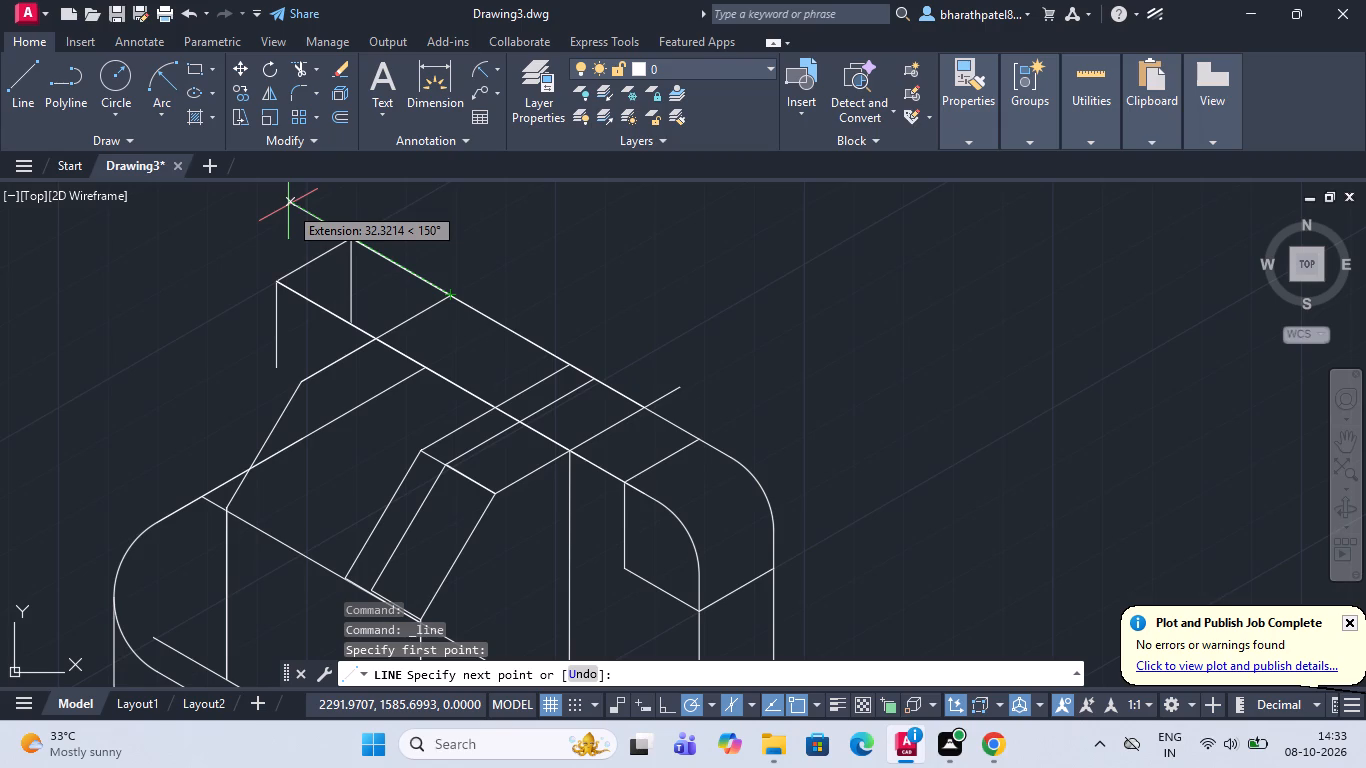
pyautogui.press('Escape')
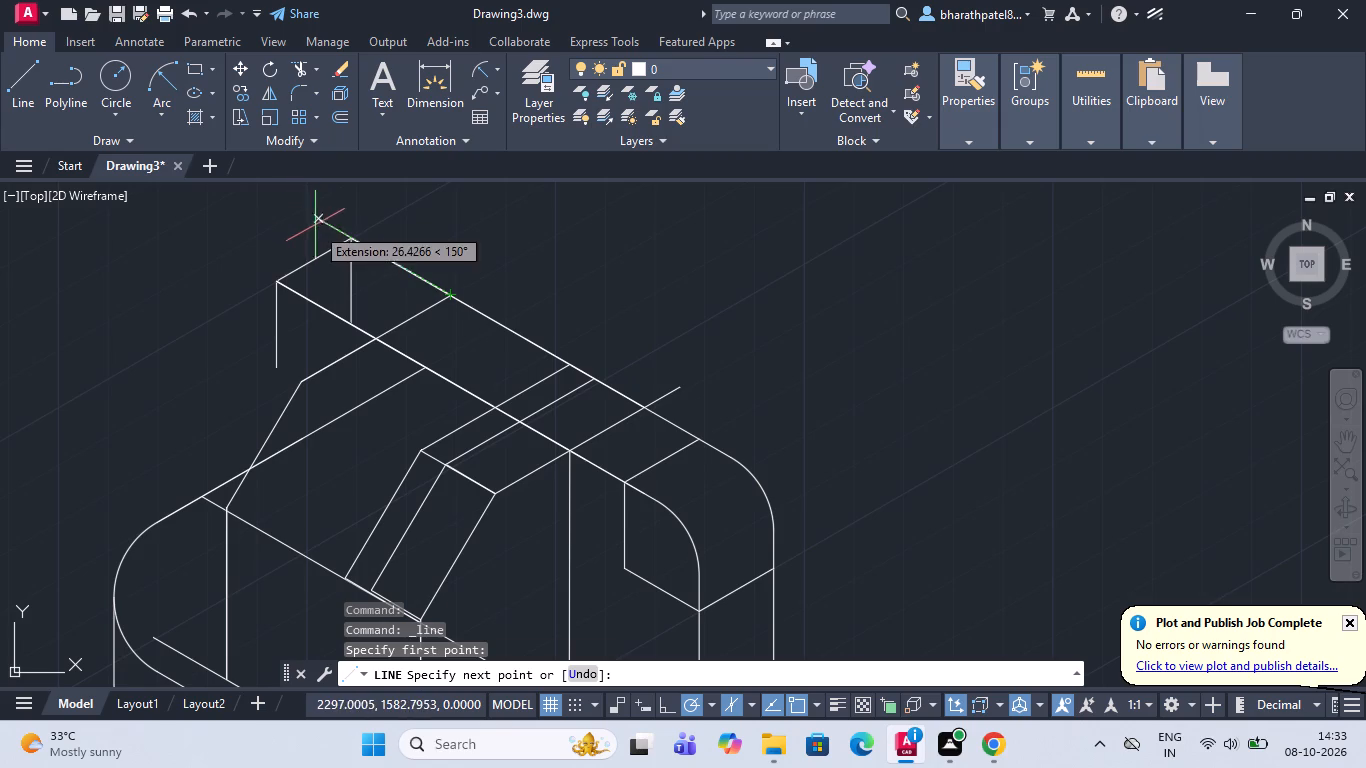
# Draw a 15-unit line along the upright's front top edge from the second rib line's crossing, heading away from the first rib.
pyautogui.click(29, 98)
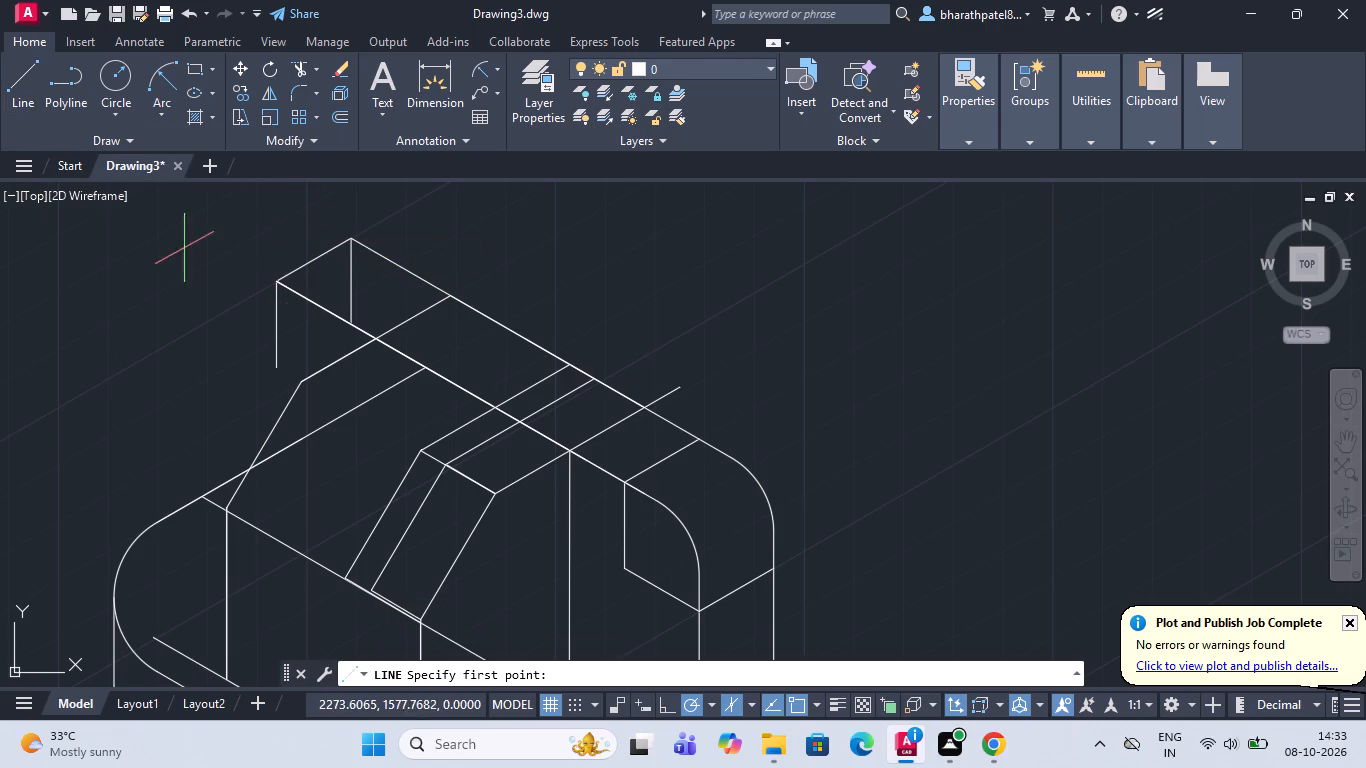
pyautogui.click(373, 333)
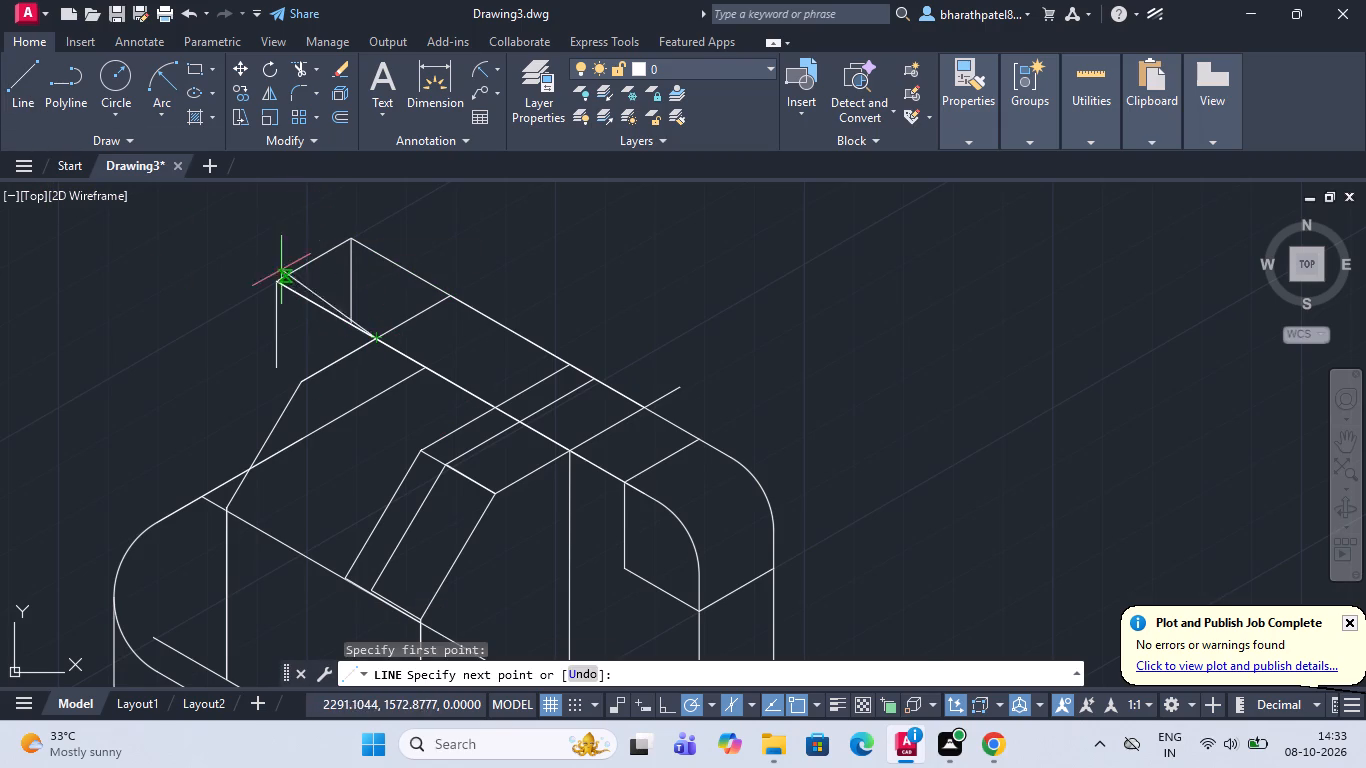
pyautogui.press('1')
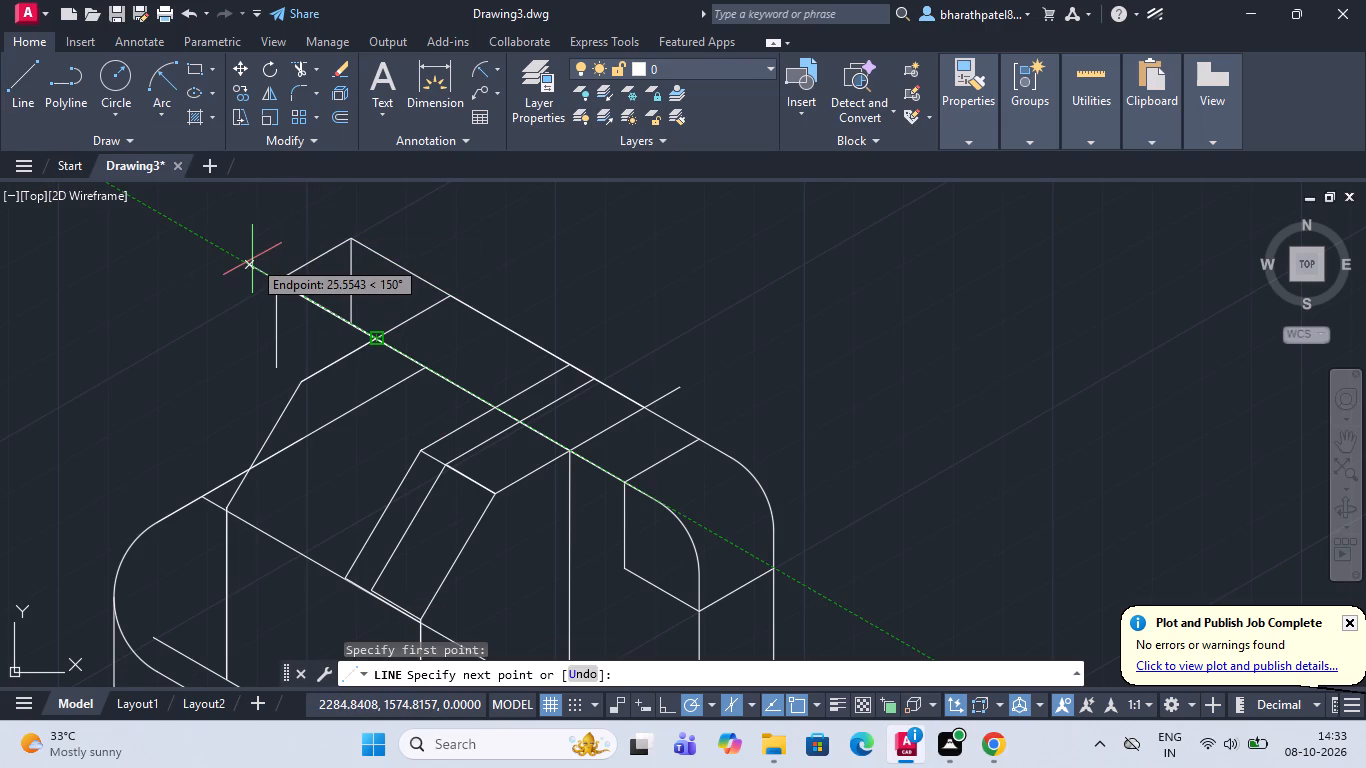
pyautogui.press('5')
pyautogui.press('Return')
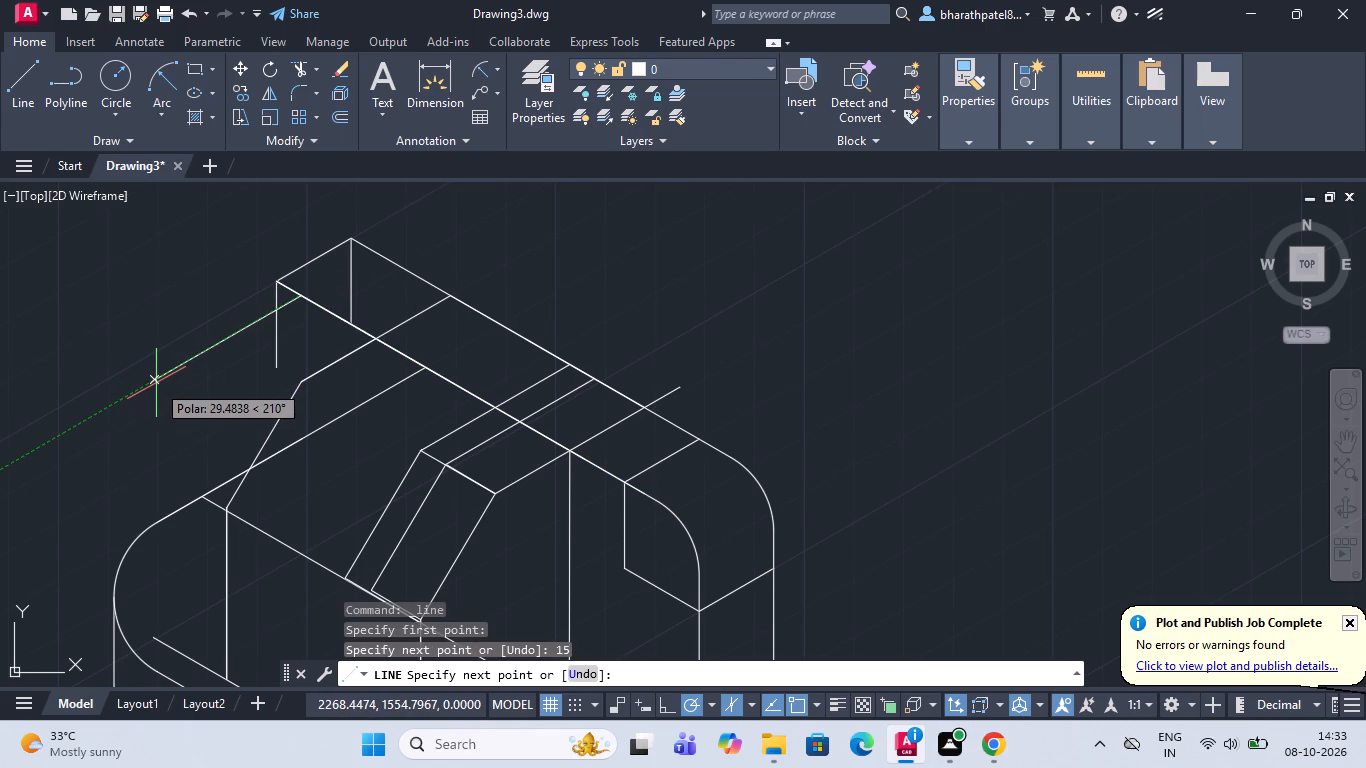
pyautogui.press('Escape')
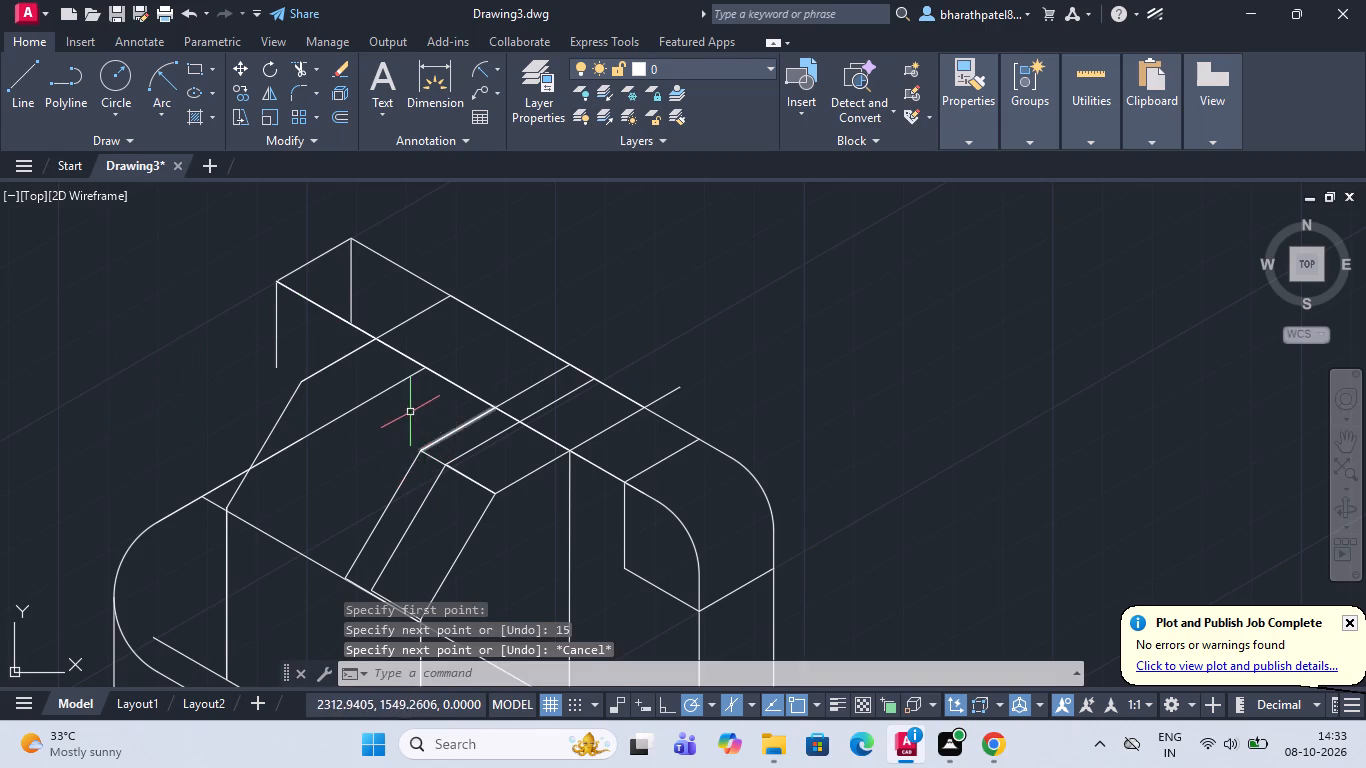
# Trim away the extra top line, short connector and sloped line beside the first rib's inner edge.
pyautogui.scroll(-2, 410, 412)
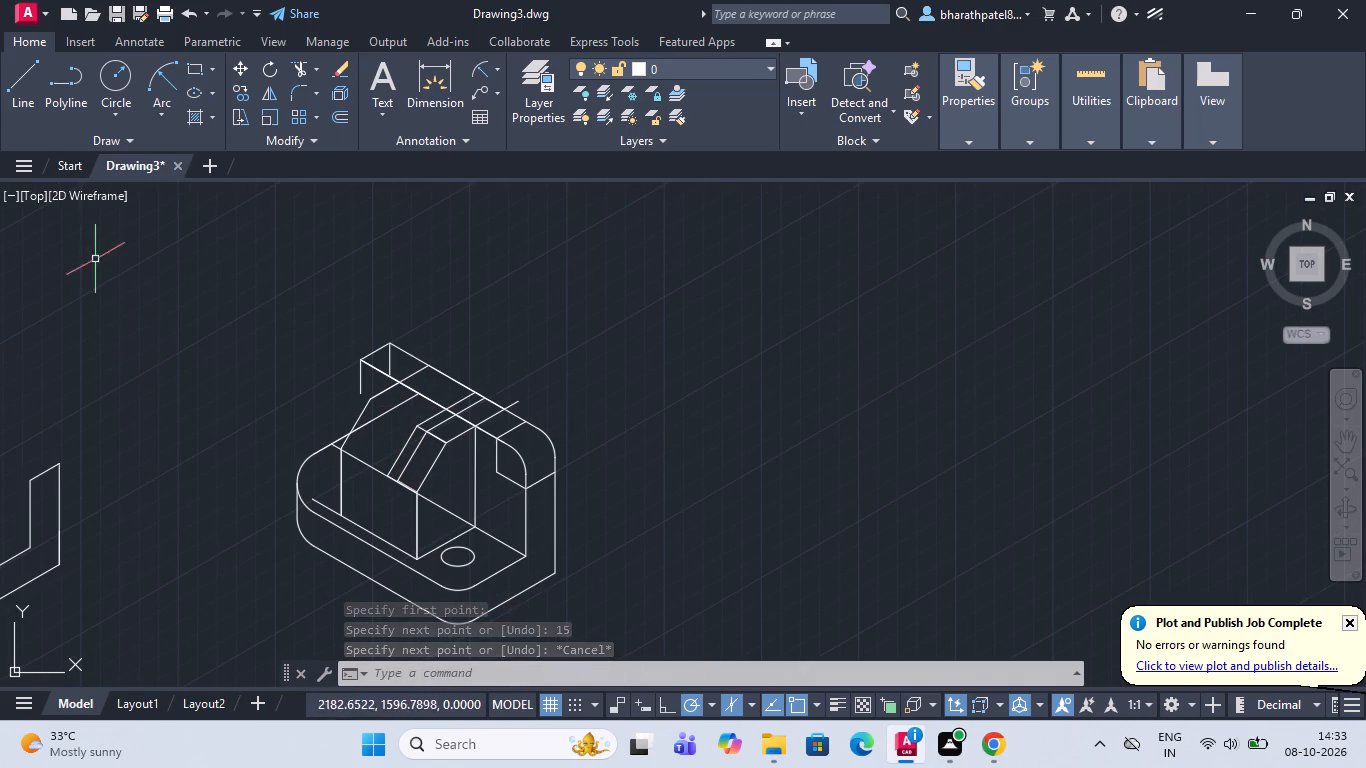
pyautogui.click(14, 91)
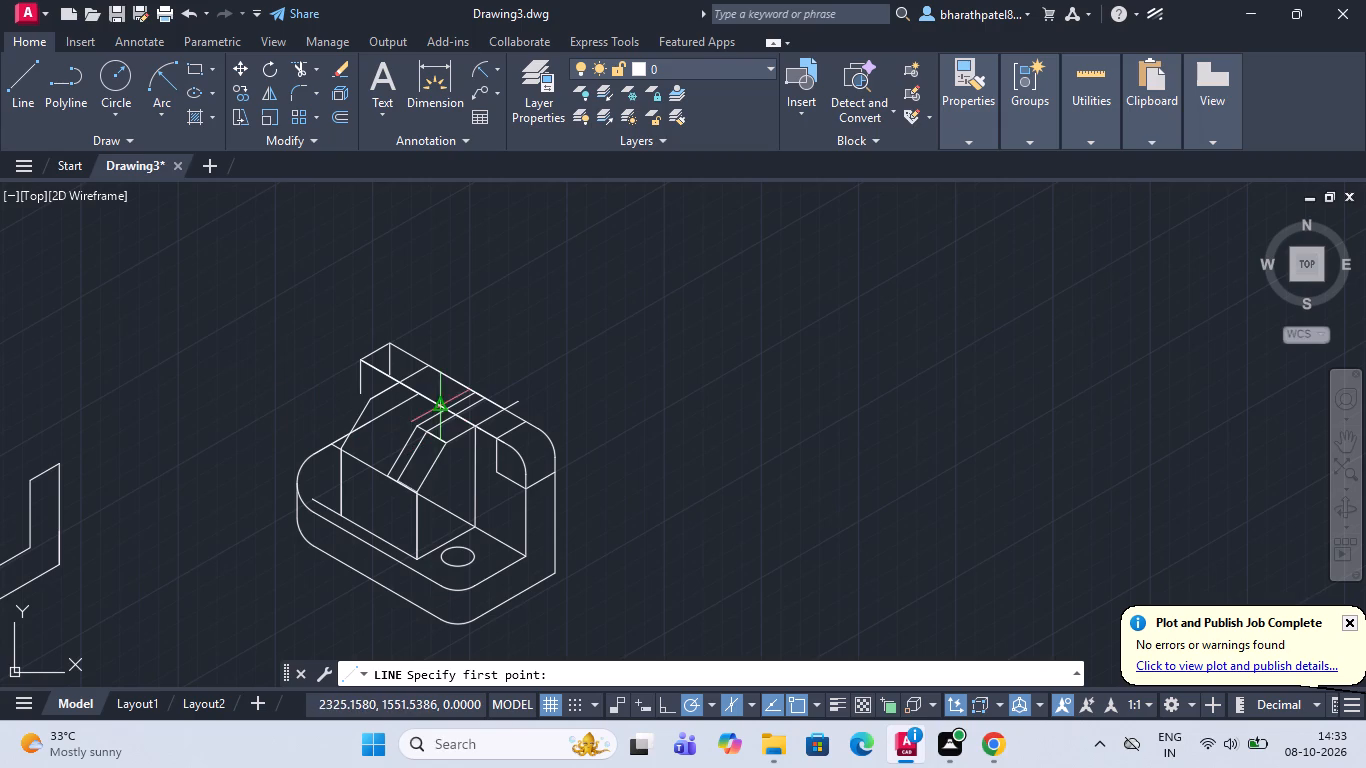
pyautogui.scroll(3, 438, 400)
pyautogui.click(303, 64)
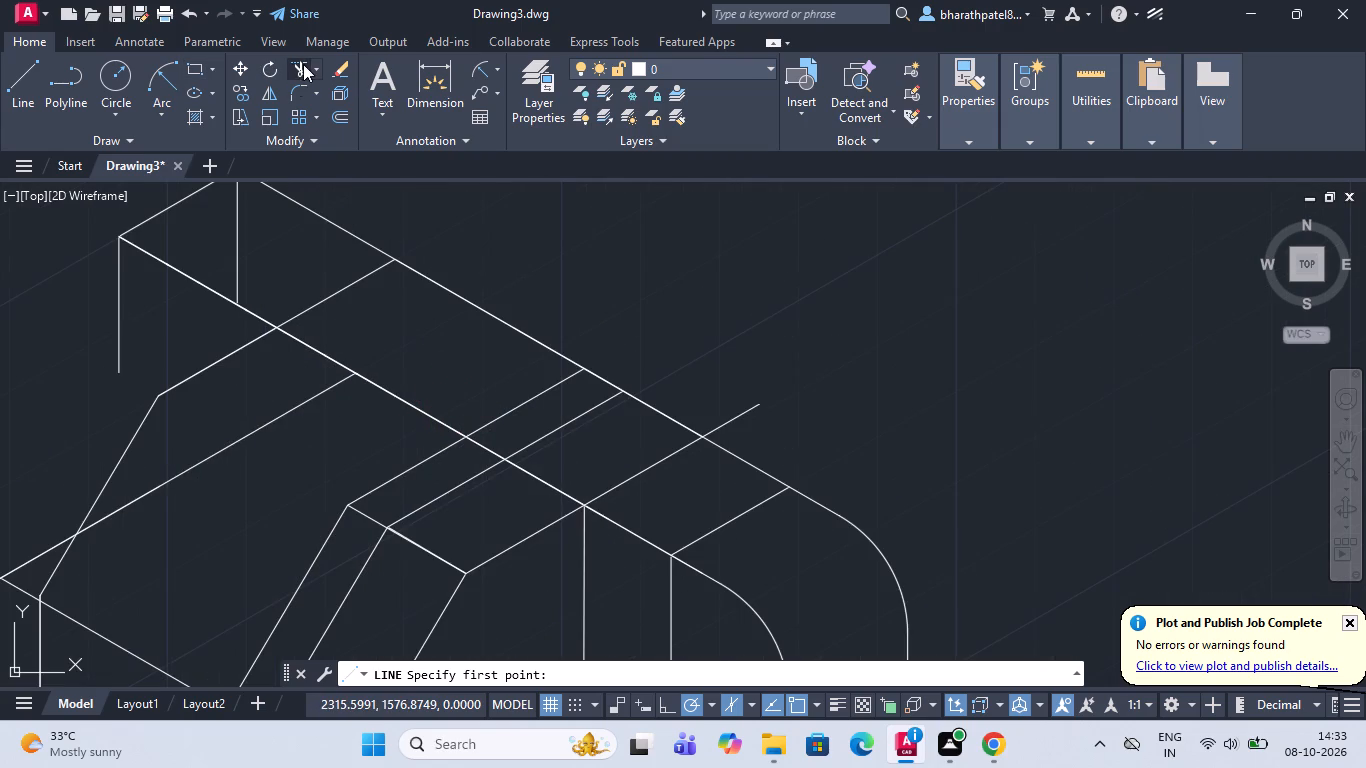
pyautogui.click(519, 407)
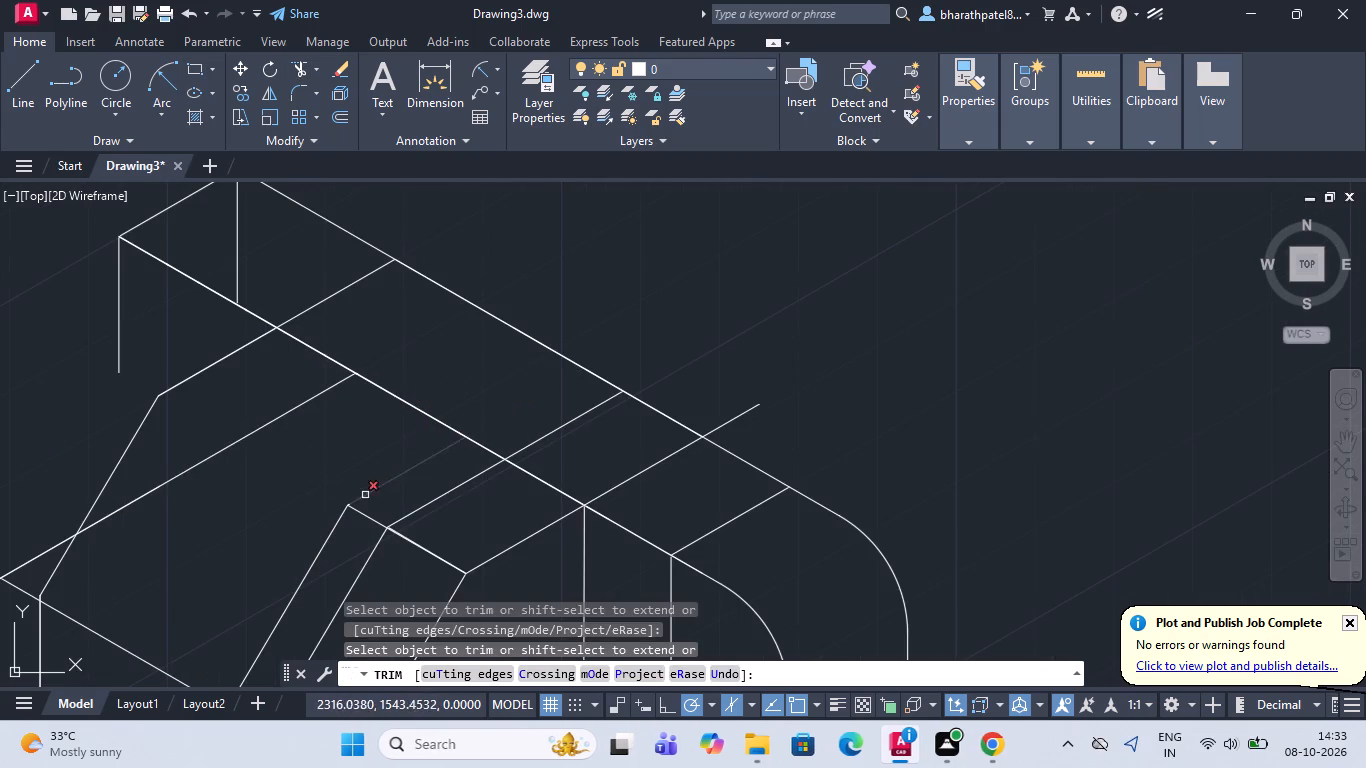
pyautogui.click(376, 487)
pyautogui.click(368, 508)
pyautogui.click(353, 520)
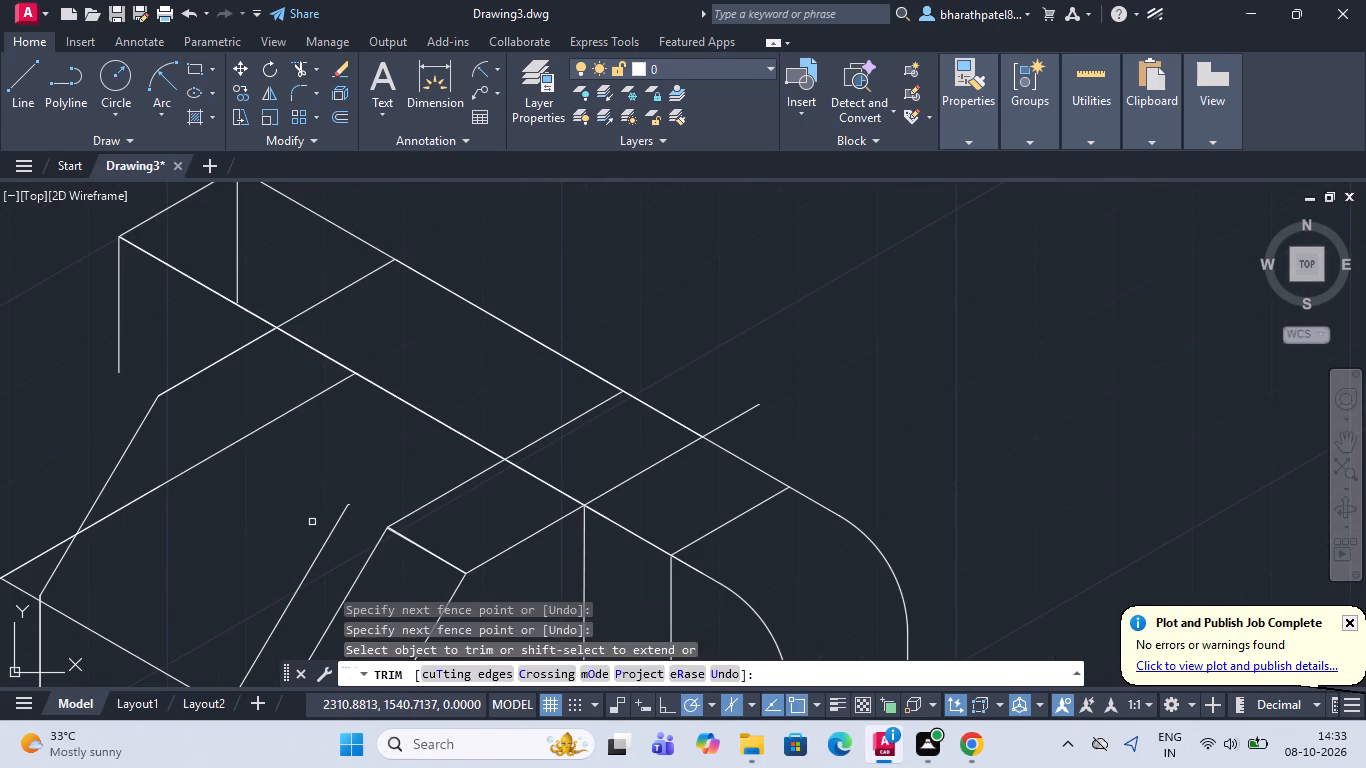
pyautogui.click(312, 522)
pyautogui.click(329, 541)
pyautogui.scroll(-3, 330, 530)
pyautogui.scroll(2, 333, 520)
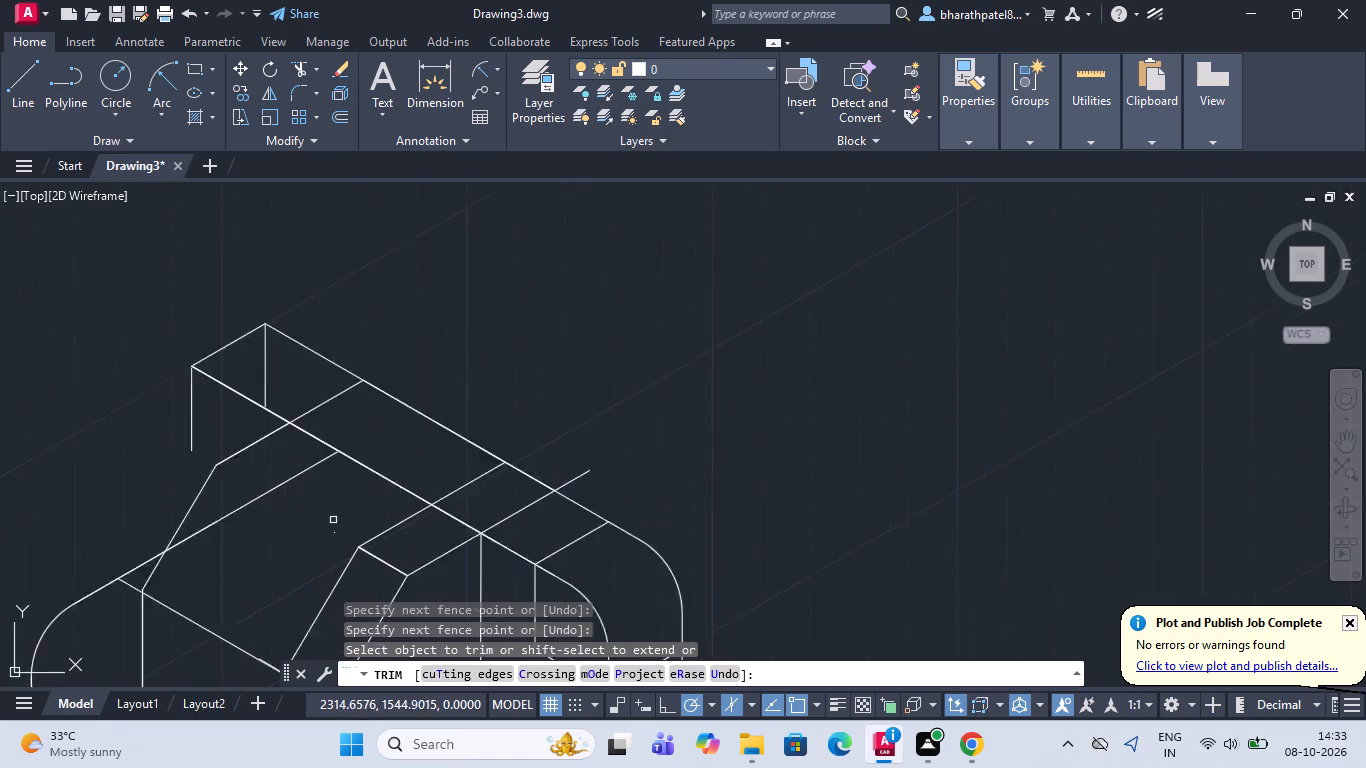
pyautogui.scroll(1, 333, 520)
pyautogui.tripleClick(336, 544)
pyautogui.tripleClick(336, 544)
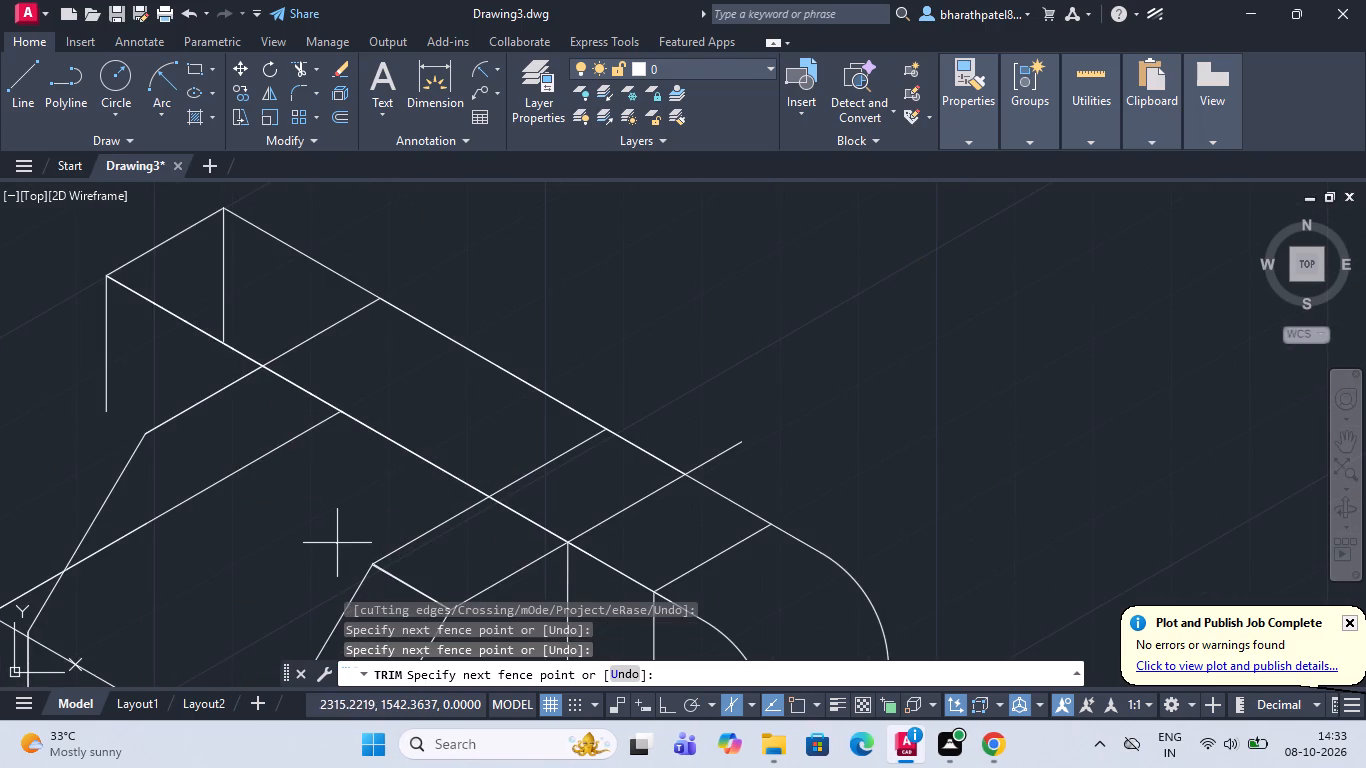
pyautogui.scroll(-4, 338, 532)
pyautogui.click(320, 547)
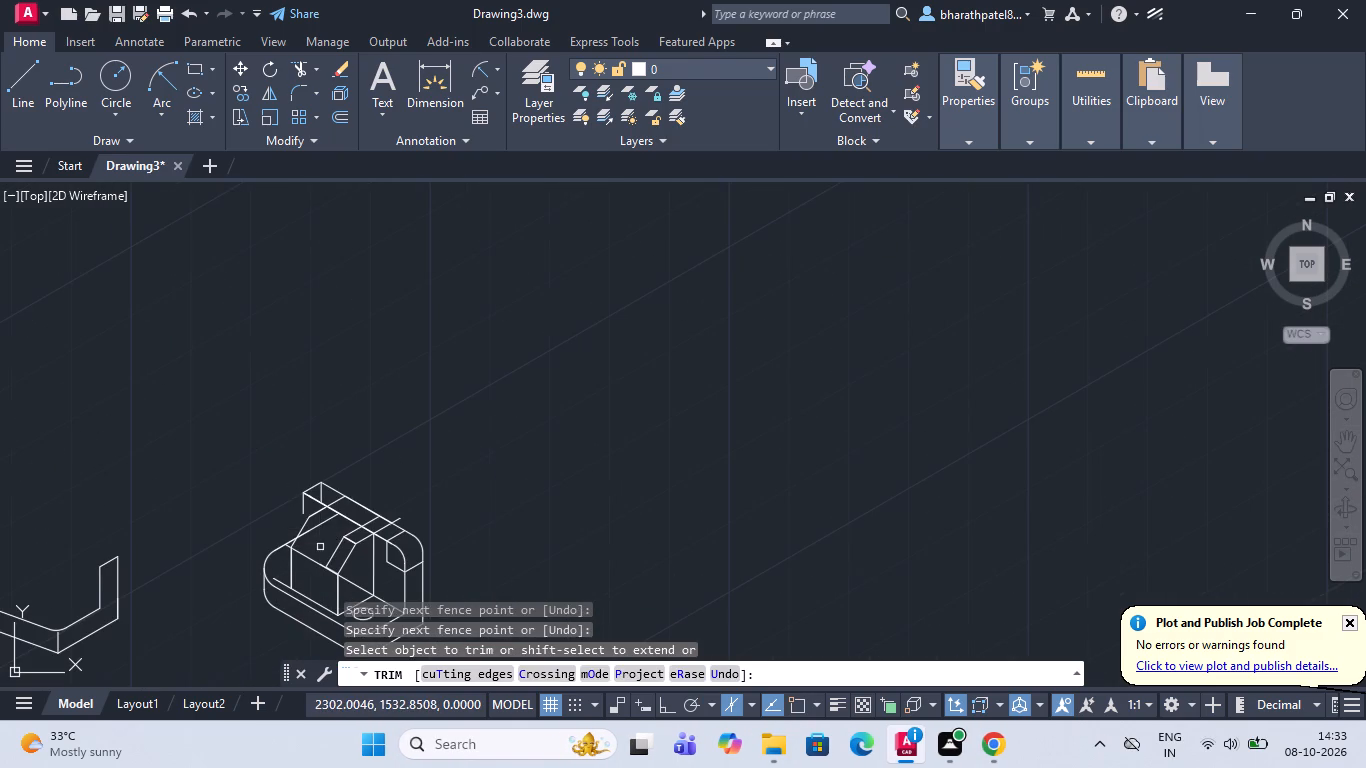
# From the first rib's inner edge, draw 24 units along the upright's back top edge, then about 17.6 units across past the front edge.
pyautogui.click(19, 68)
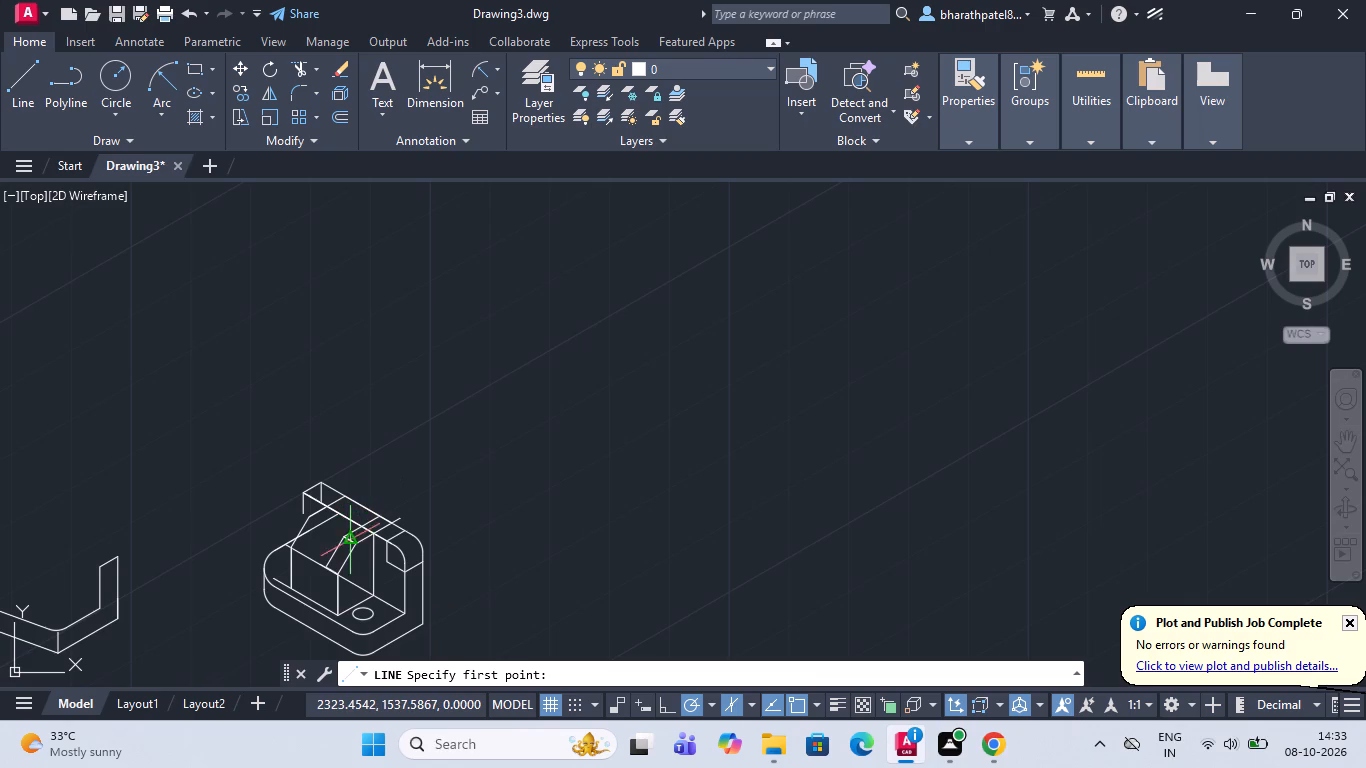
pyautogui.scroll(4, 350, 540)
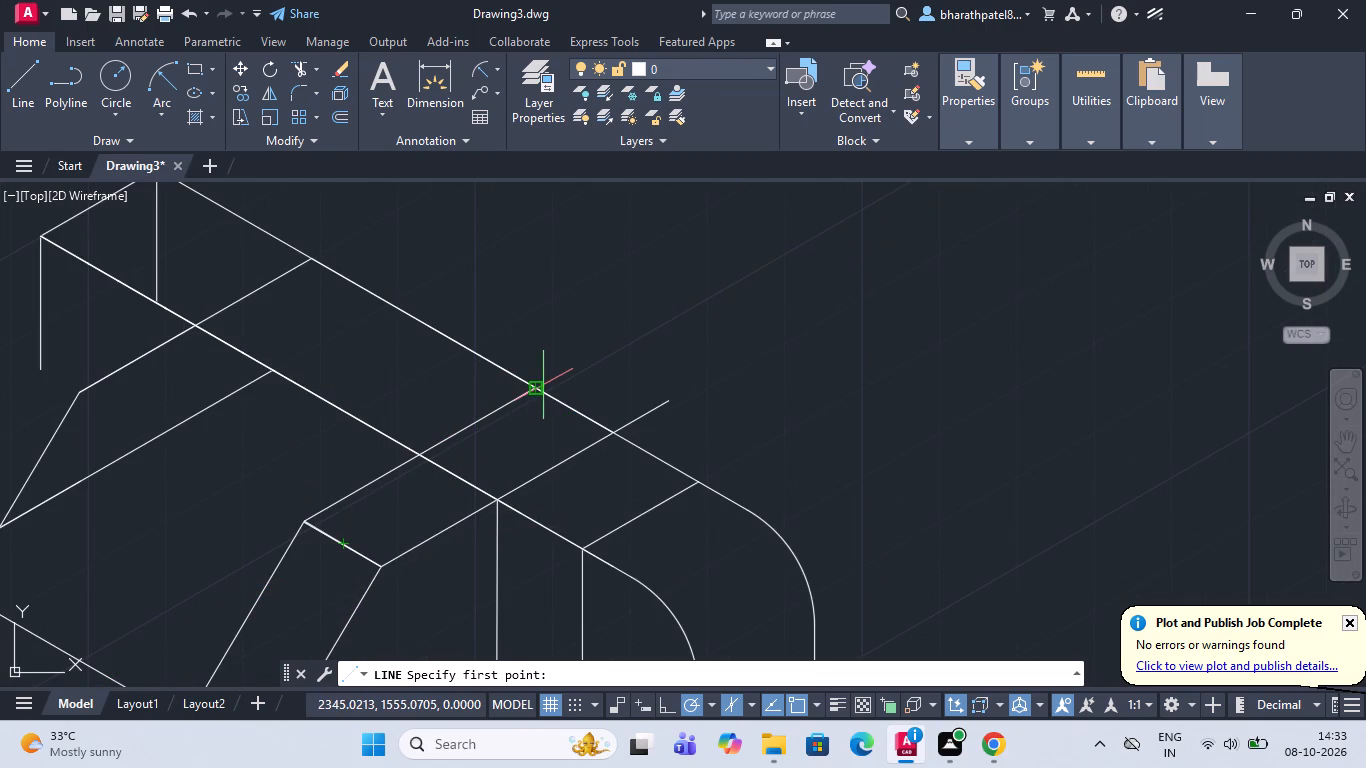
pyautogui.scroll(2, 537, 387)
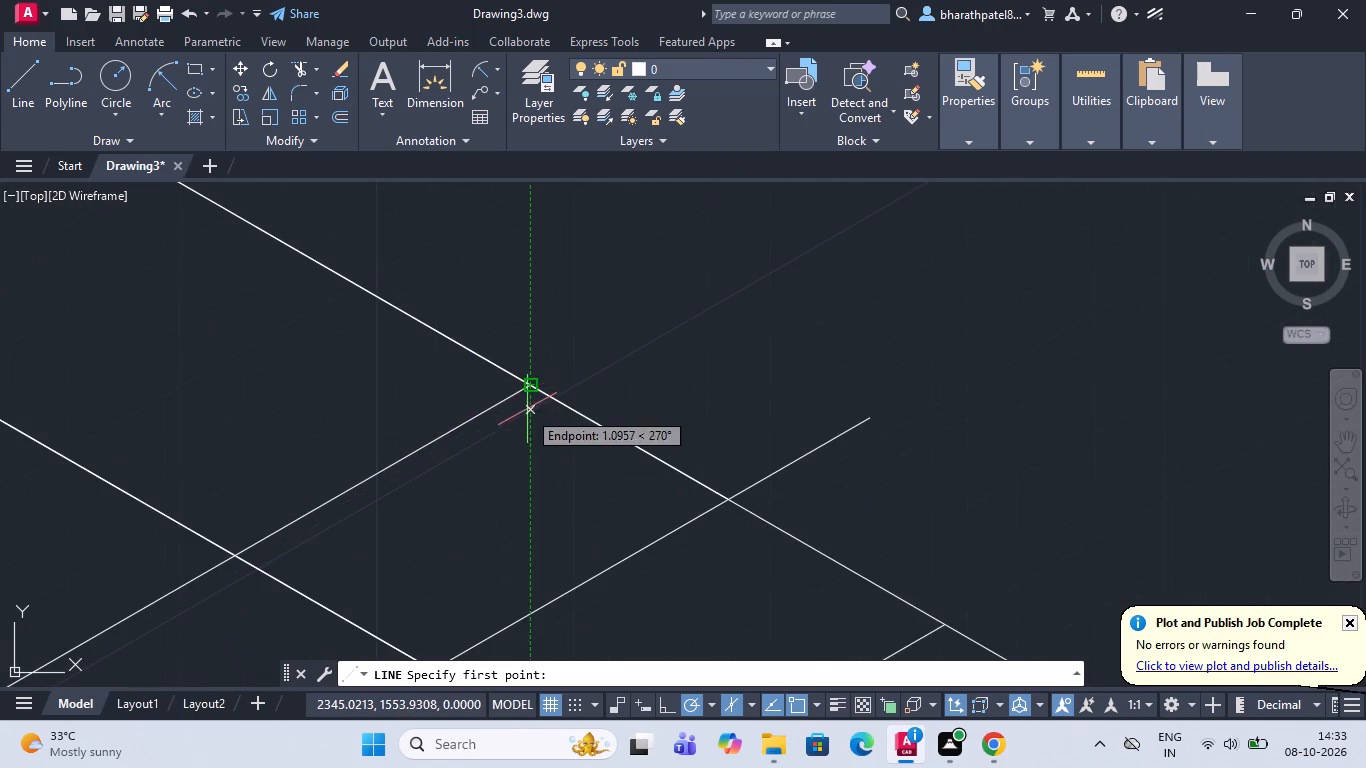
pyautogui.click(531, 387)
pyautogui.scroll(-5, 525, 374)
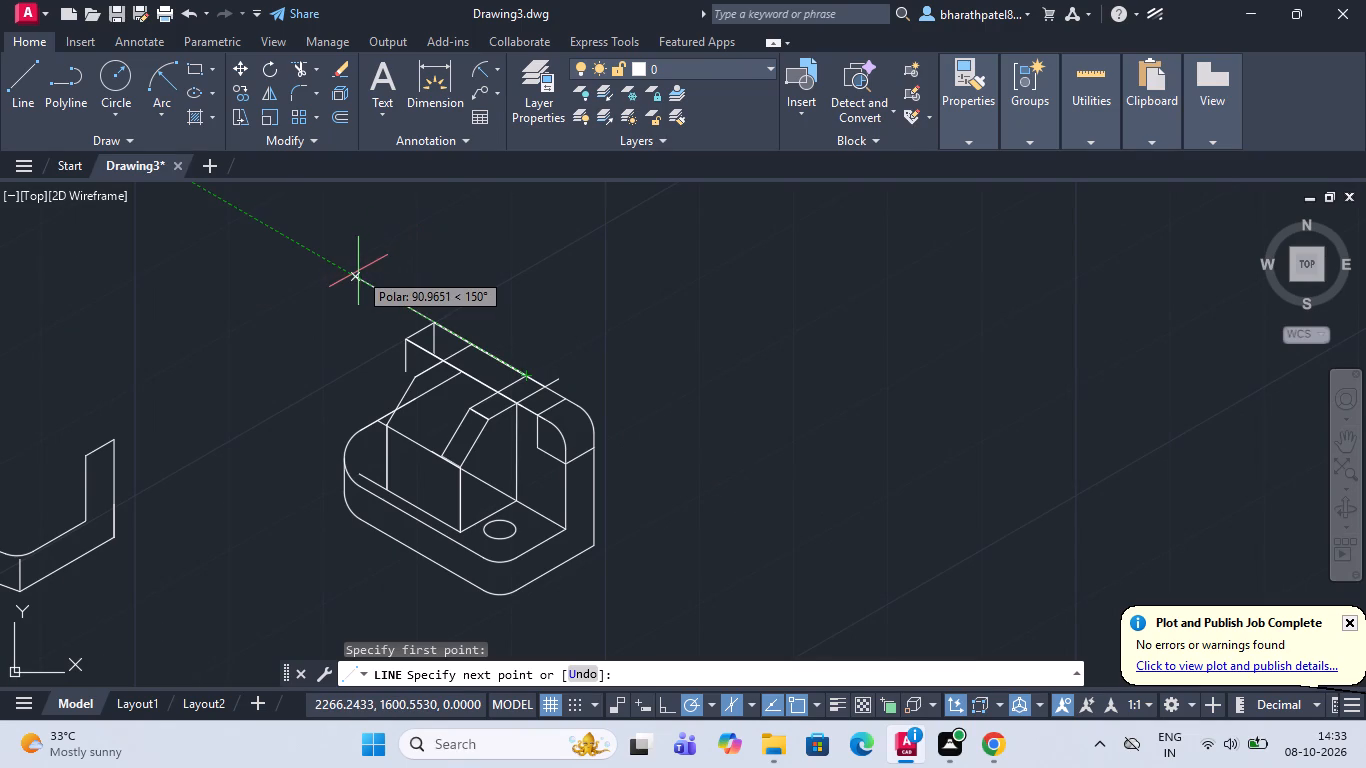
pyautogui.write('24')
pyautogui.press('Return')
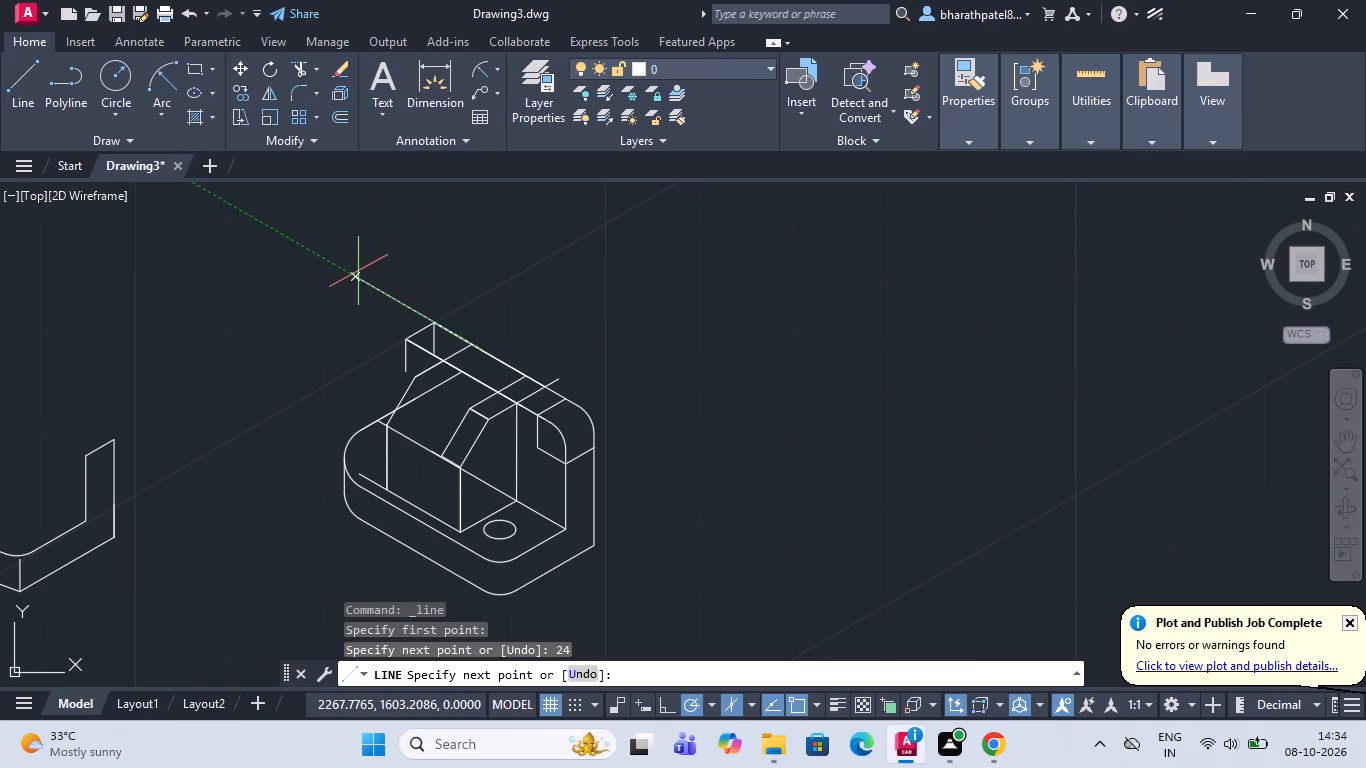
pyautogui.scroll(3, 484, 369)
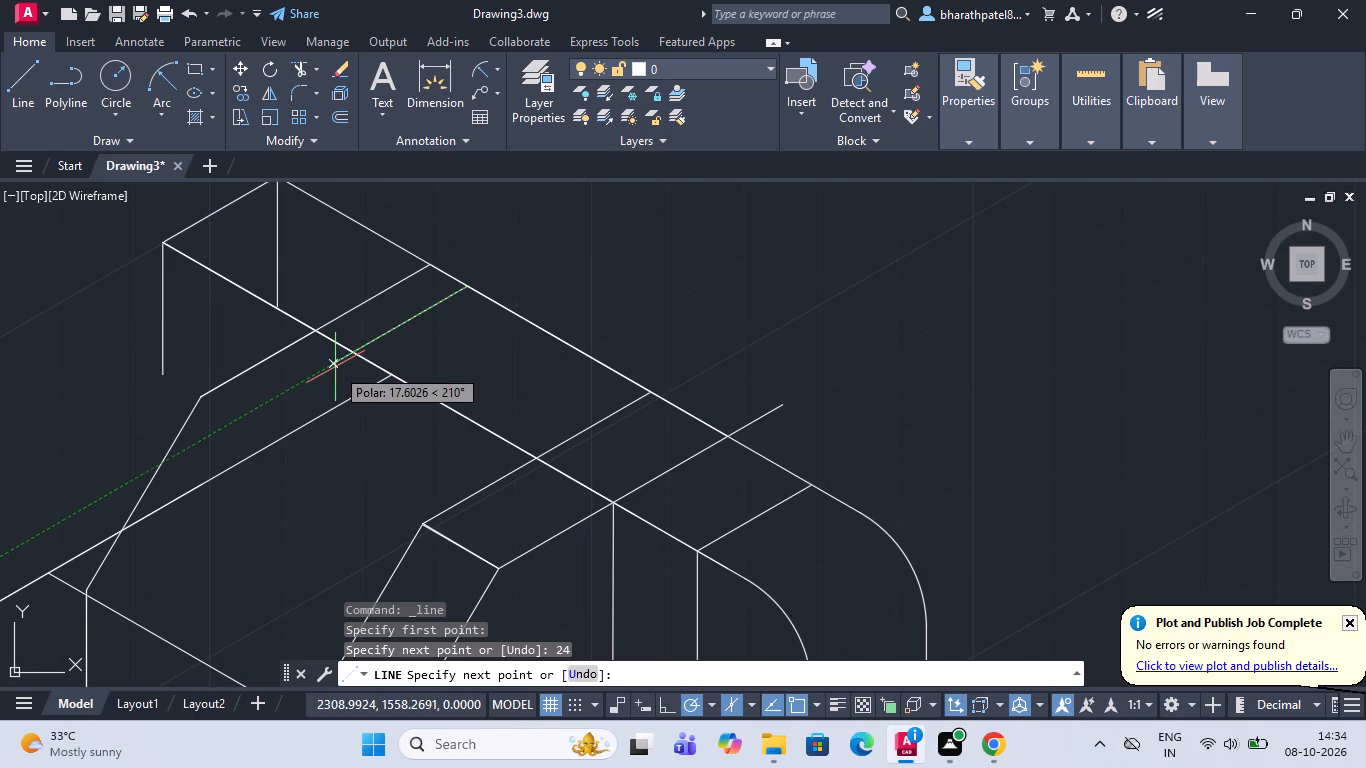
pyautogui.click(335, 367)
pyautogui.press('Escape')
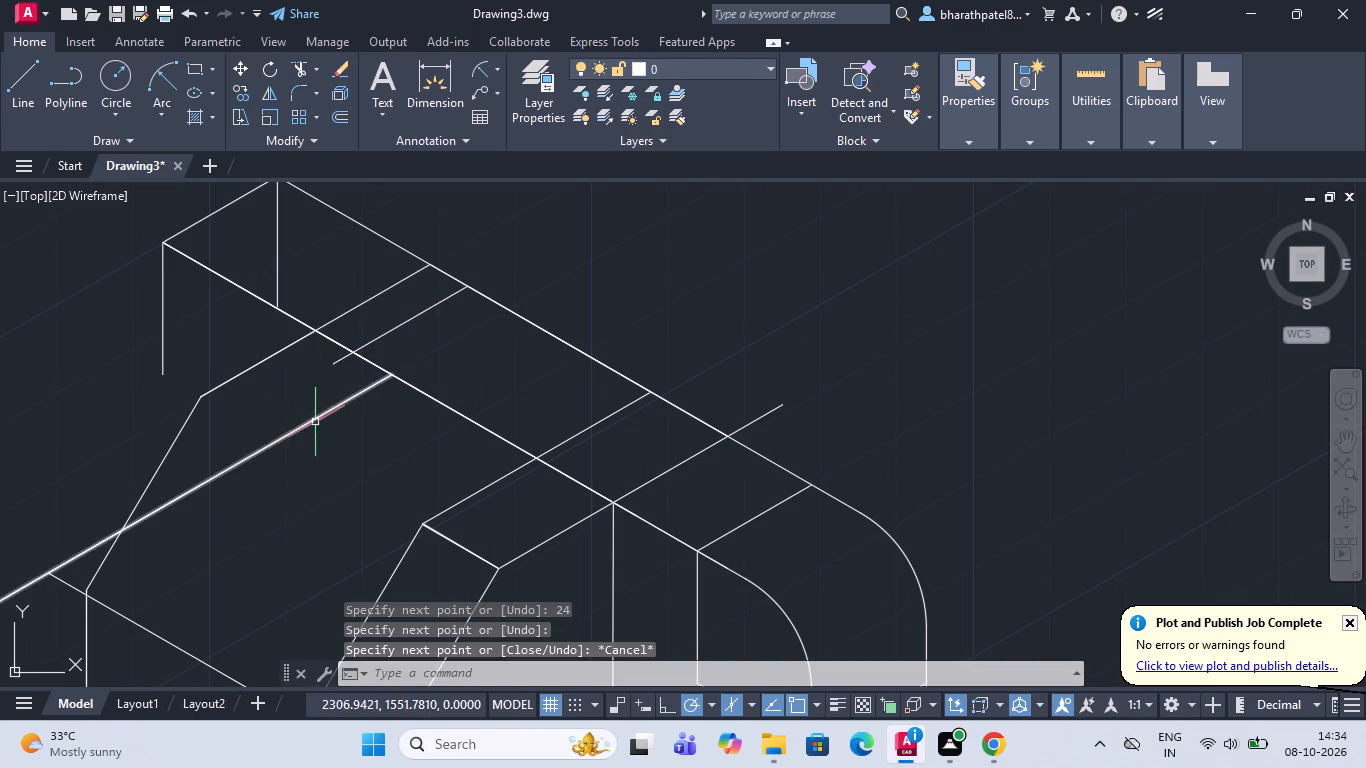
# From the new line's crossing with the upright's front top edge, draw 30 units forward, then a vertical down past the base line.
pyautogui.scroll(-3, 347, 387)
pyautogui.scroll(3, 332, 407)
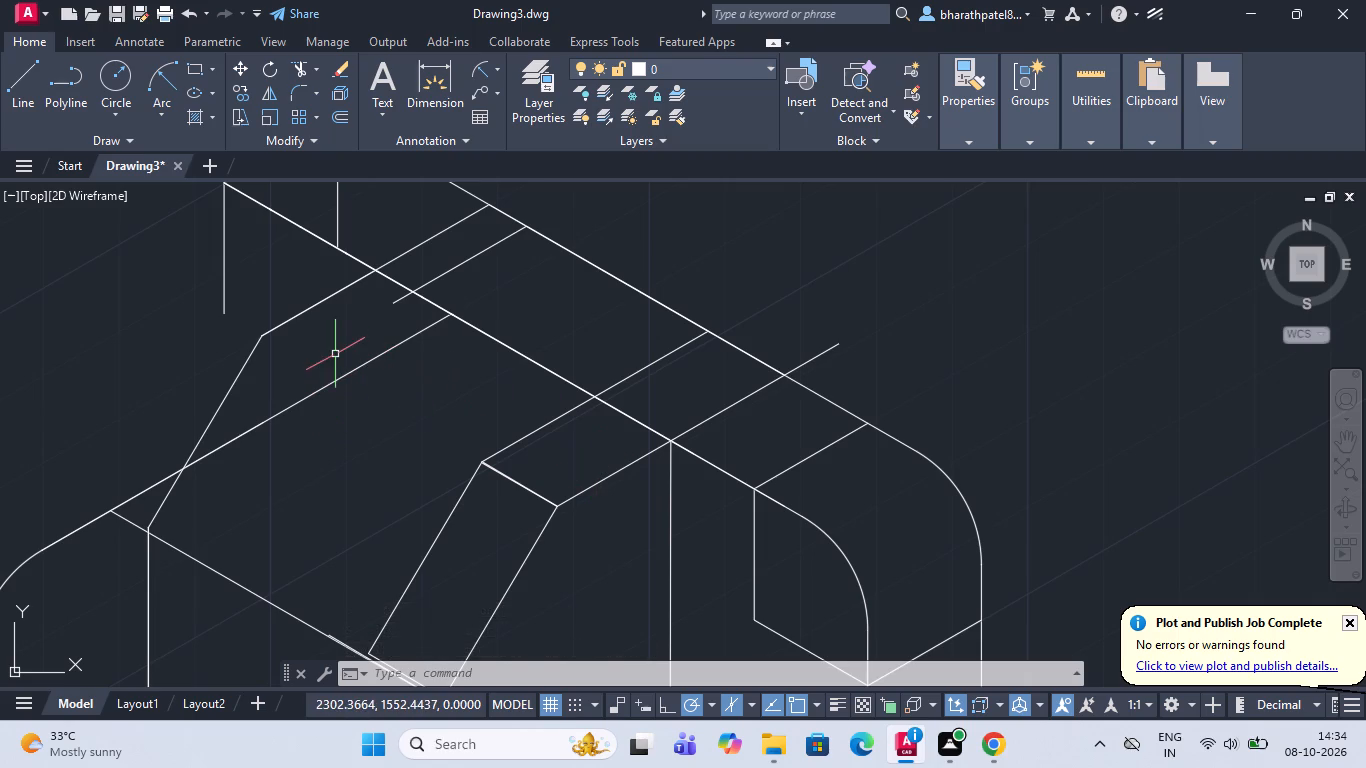
pyautogui.scroll(-3, 336, 352)
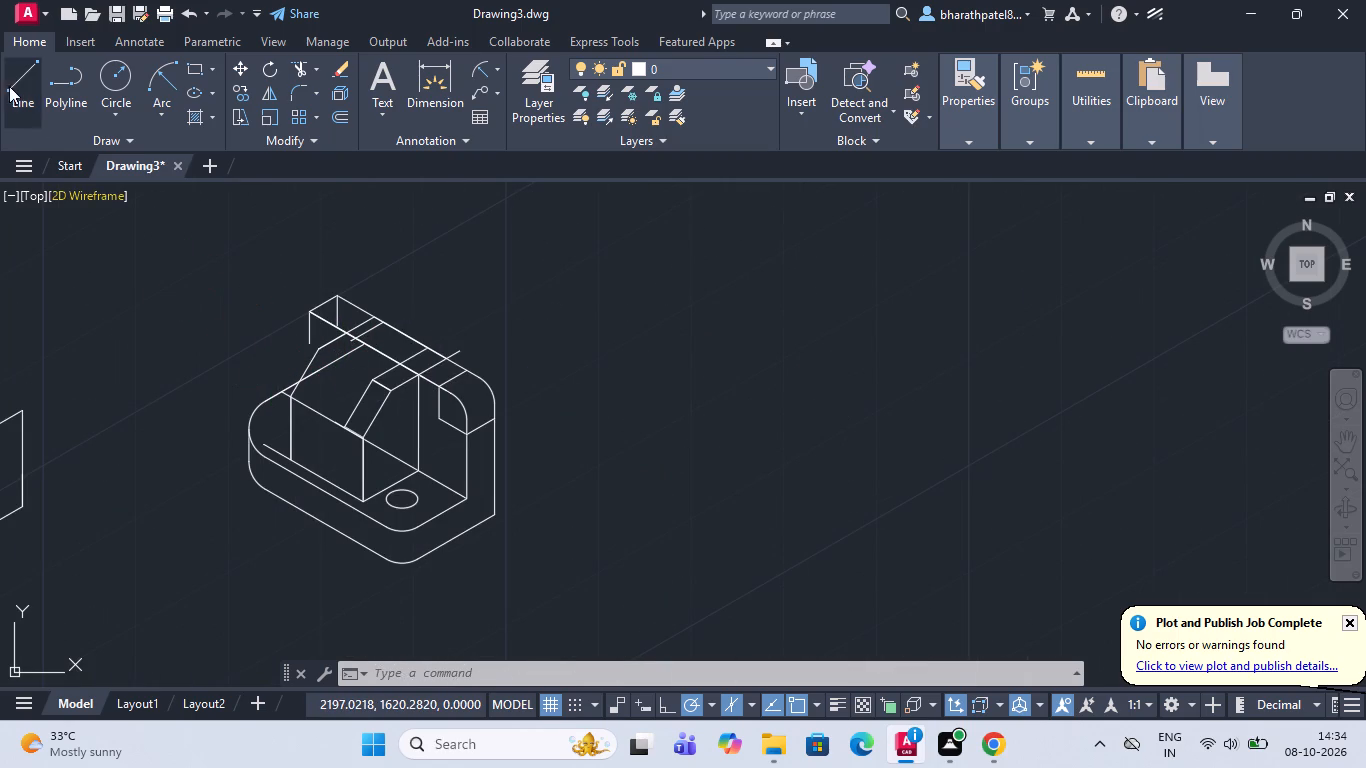
pyautogui.click(8, 94)
pyautogui.scroll(3, 361, 352)
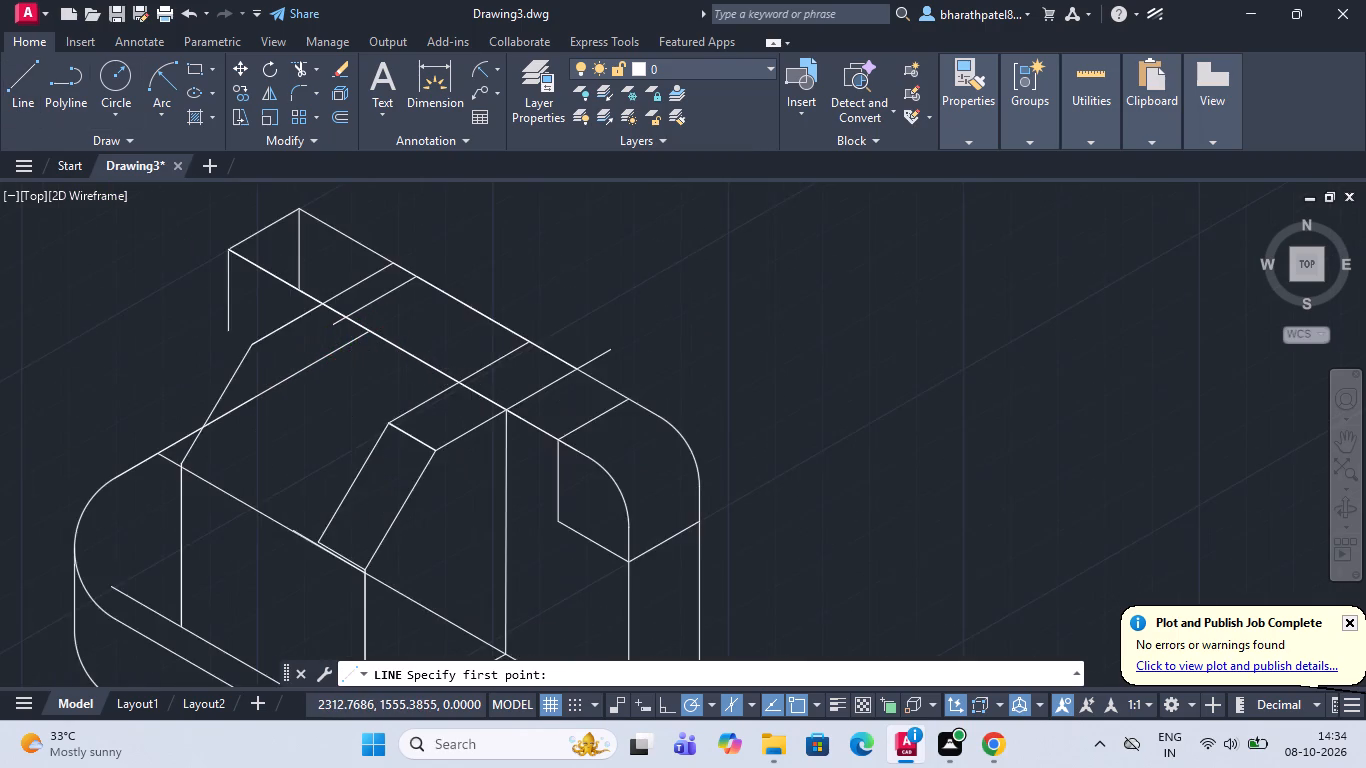
pyautogui.click(340, 297)
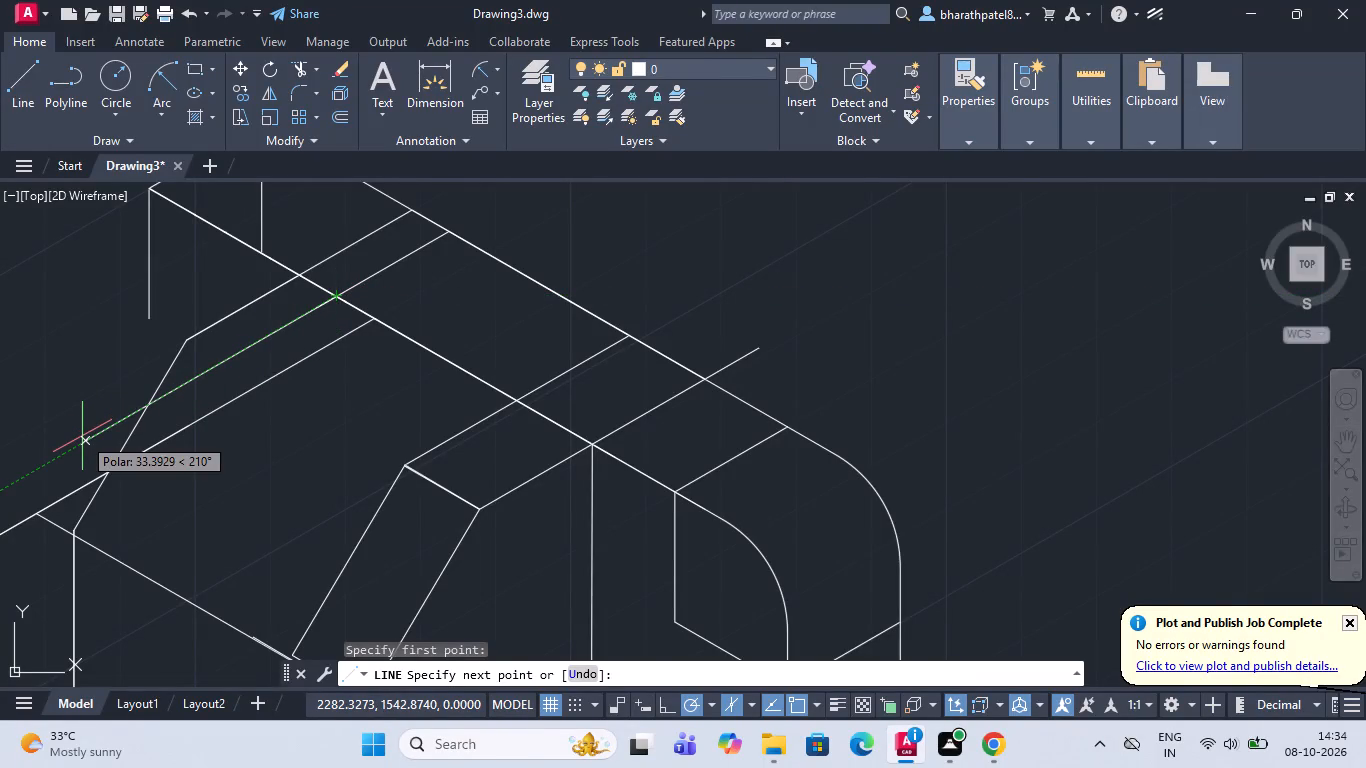
pyautogui.write('30')
pyautogui.press('Return')
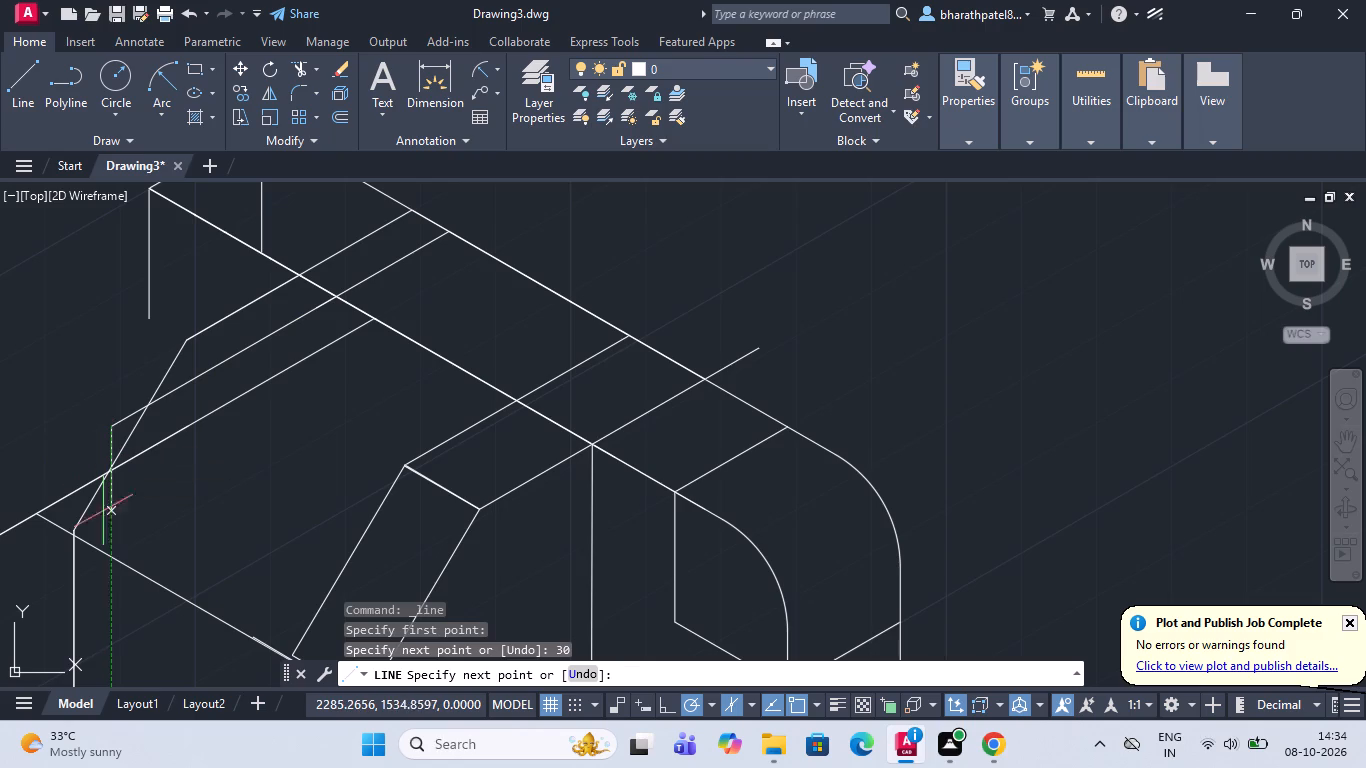
pyautogui.scroll(2, 100, 576)
pyautogui.scroll(-3, 103, 566)
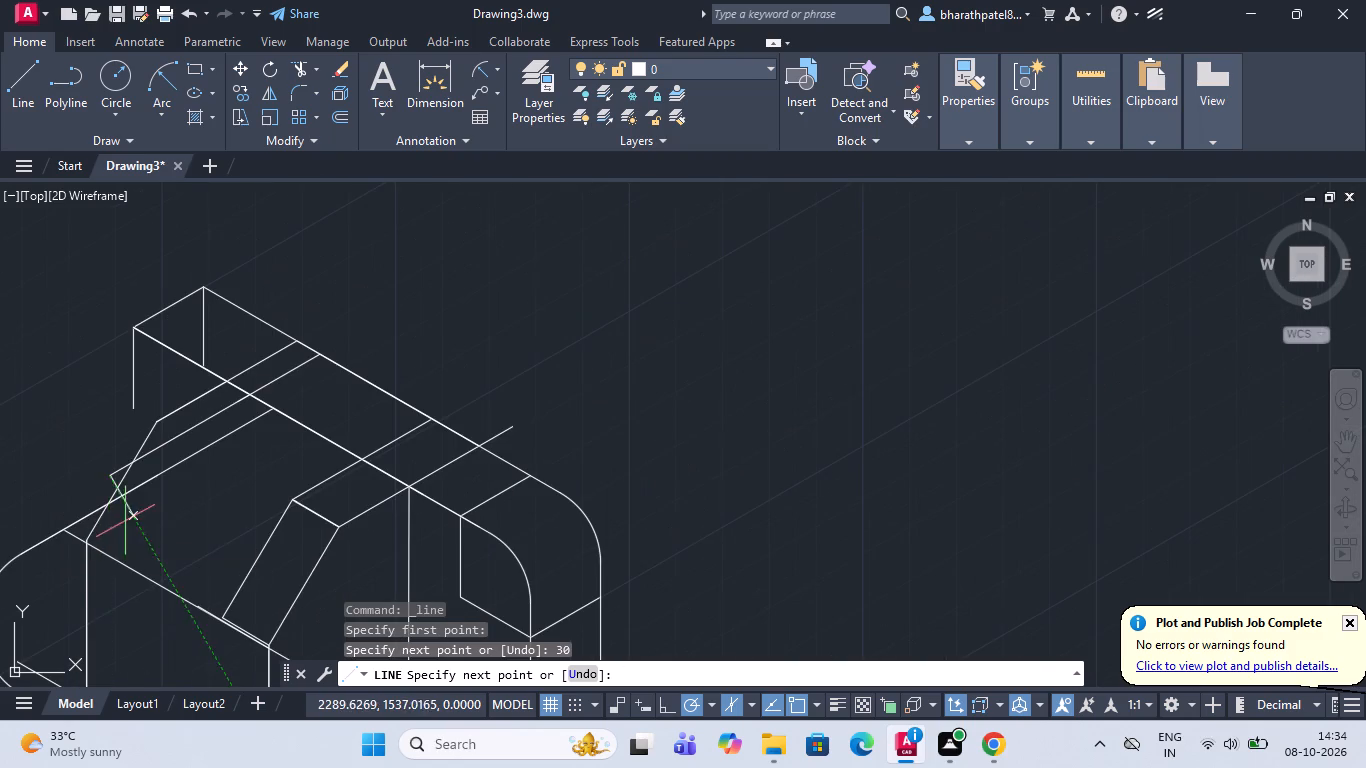
pyautogui.scroll(5, 83, 635)
pyautogui.scroll(-6, 138, 555)
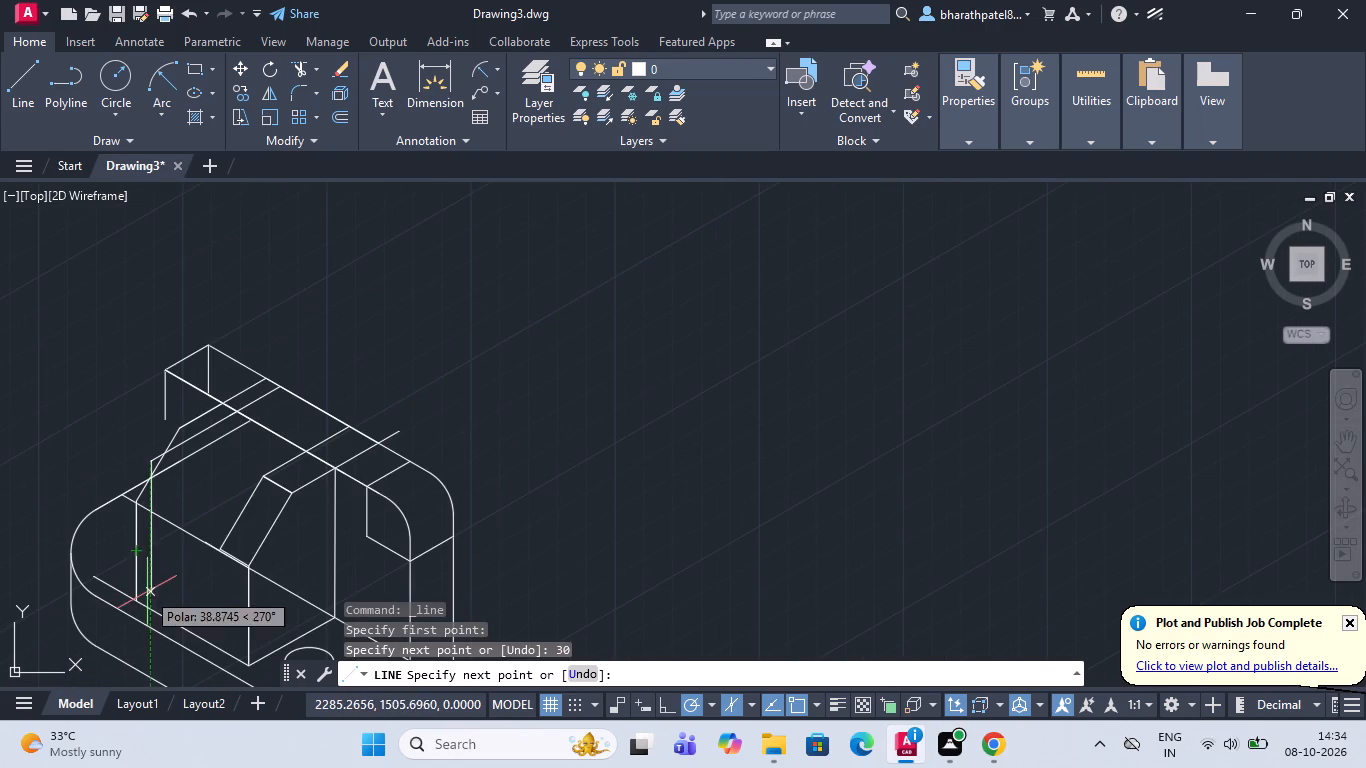
pyautogui.scroll(1, 152, 595)
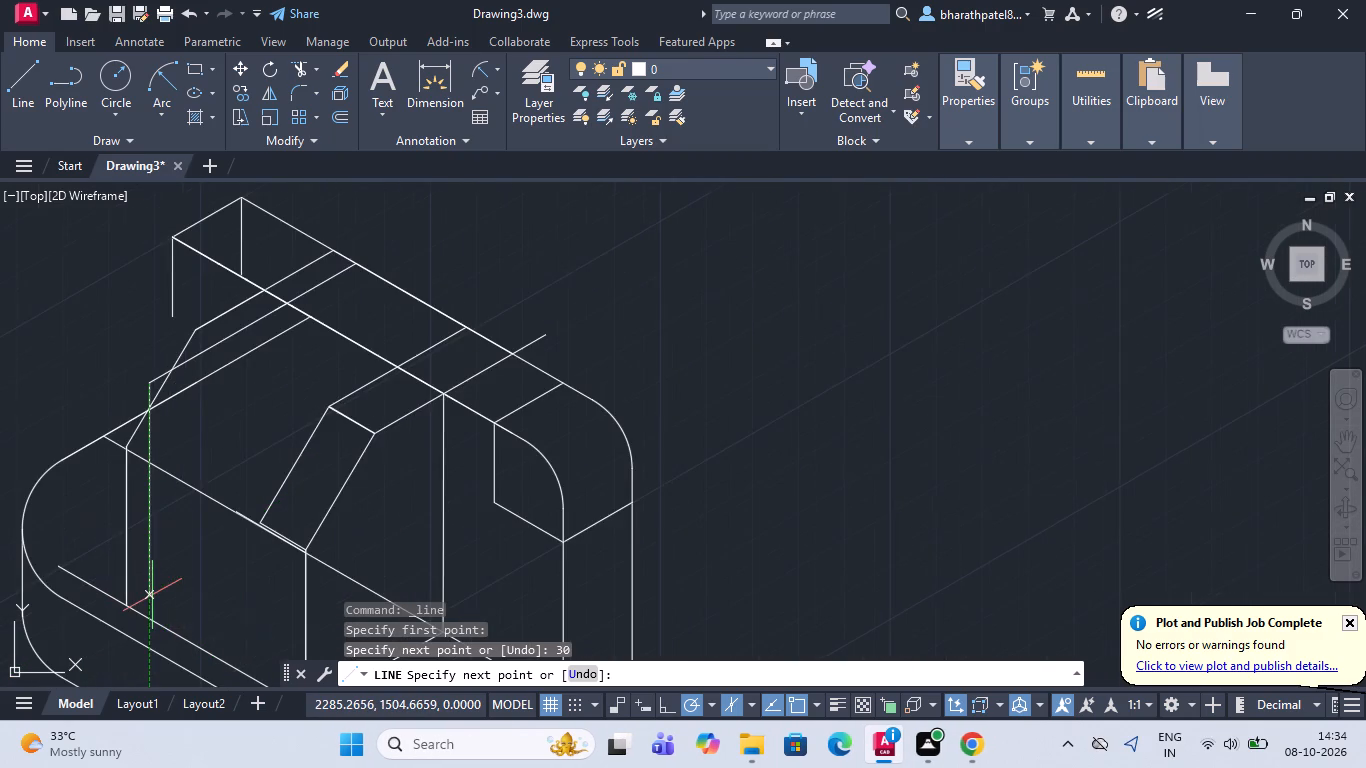
pyautogui.scroll(1, 152, 595)
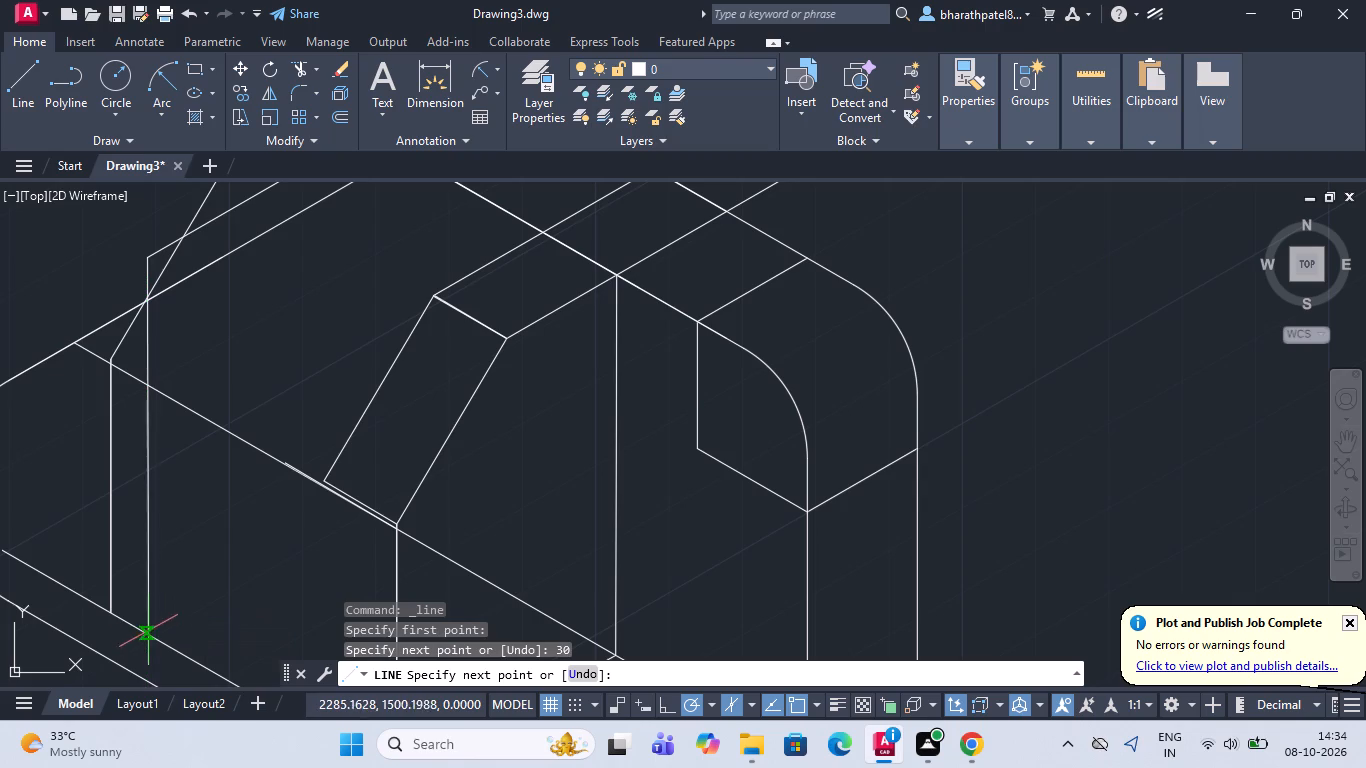
pyautogui.click(146, 657)
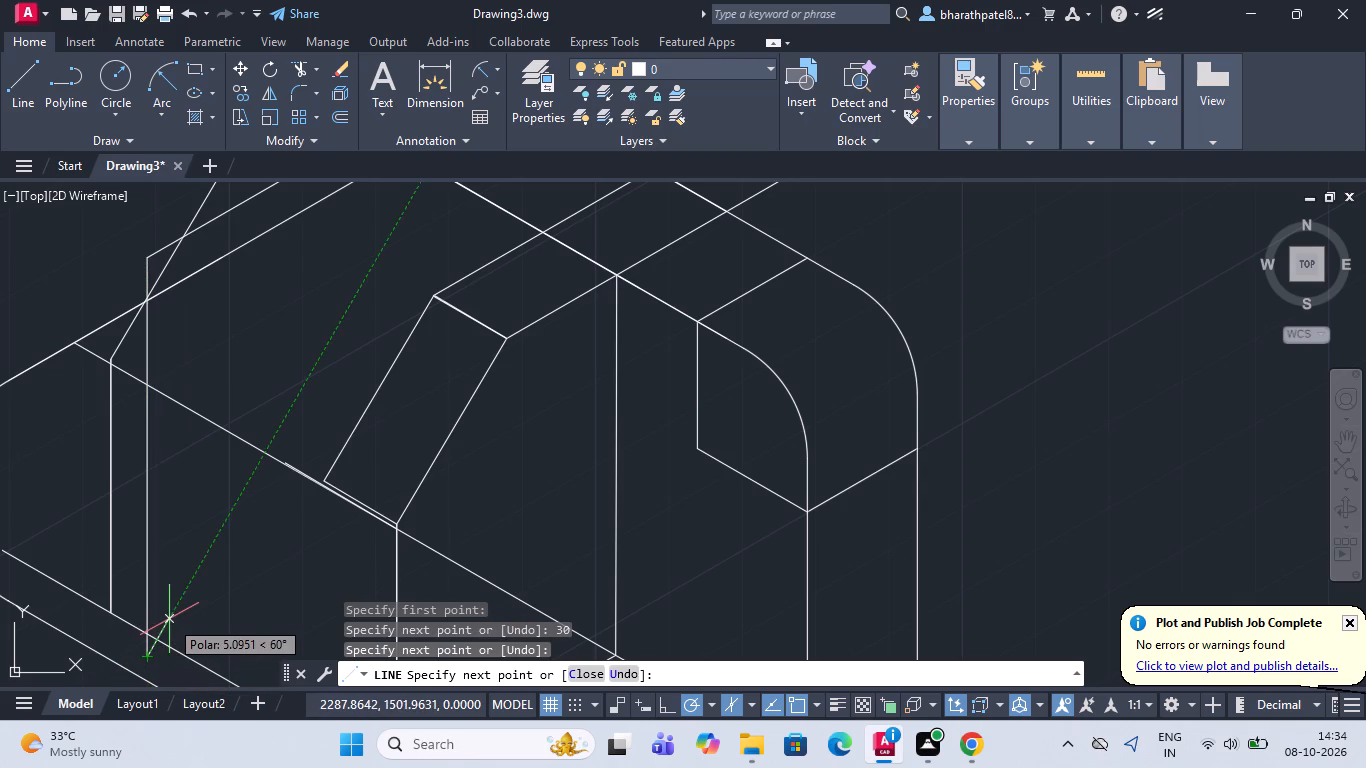
pyautogui.press('Escape')
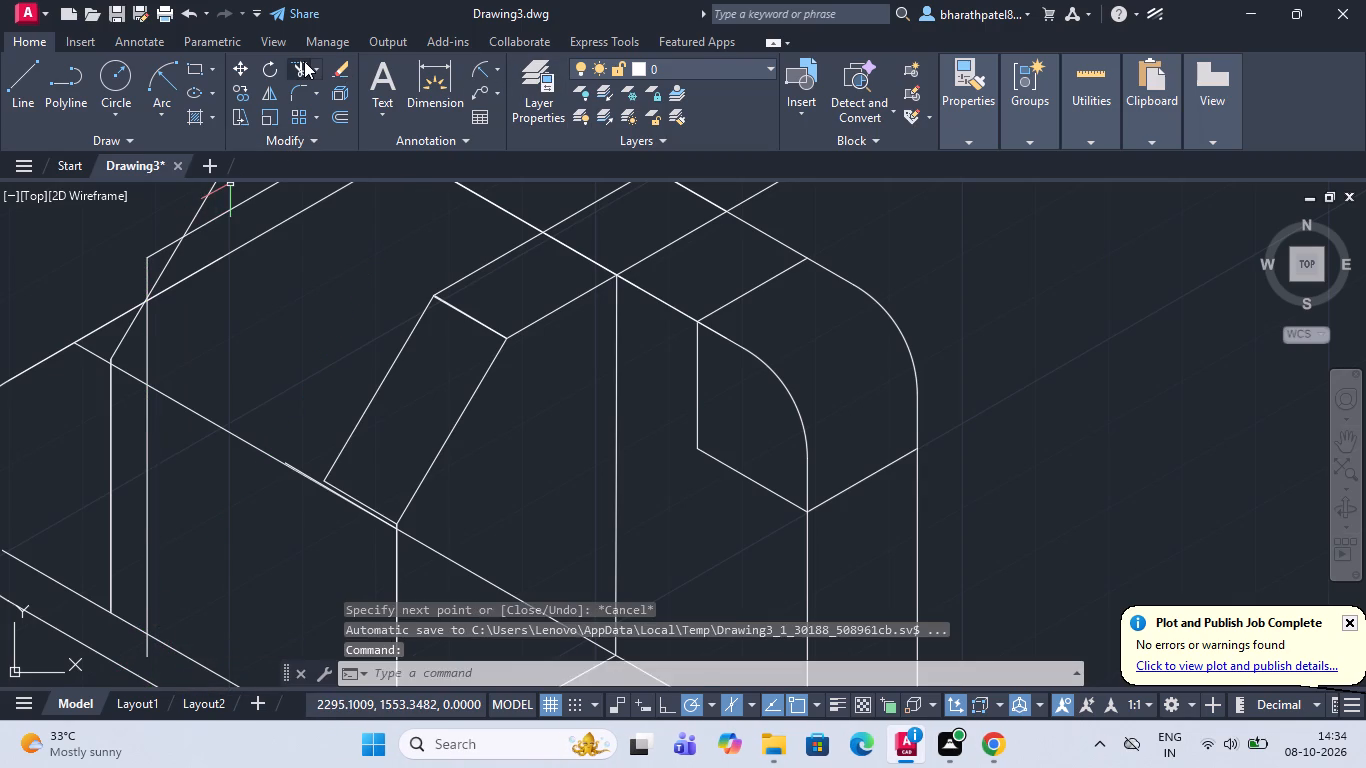
# Trim the new vertical's excess below the base line and remove the second rib's old vertical beside it.
pyautogui.click(303, 61)
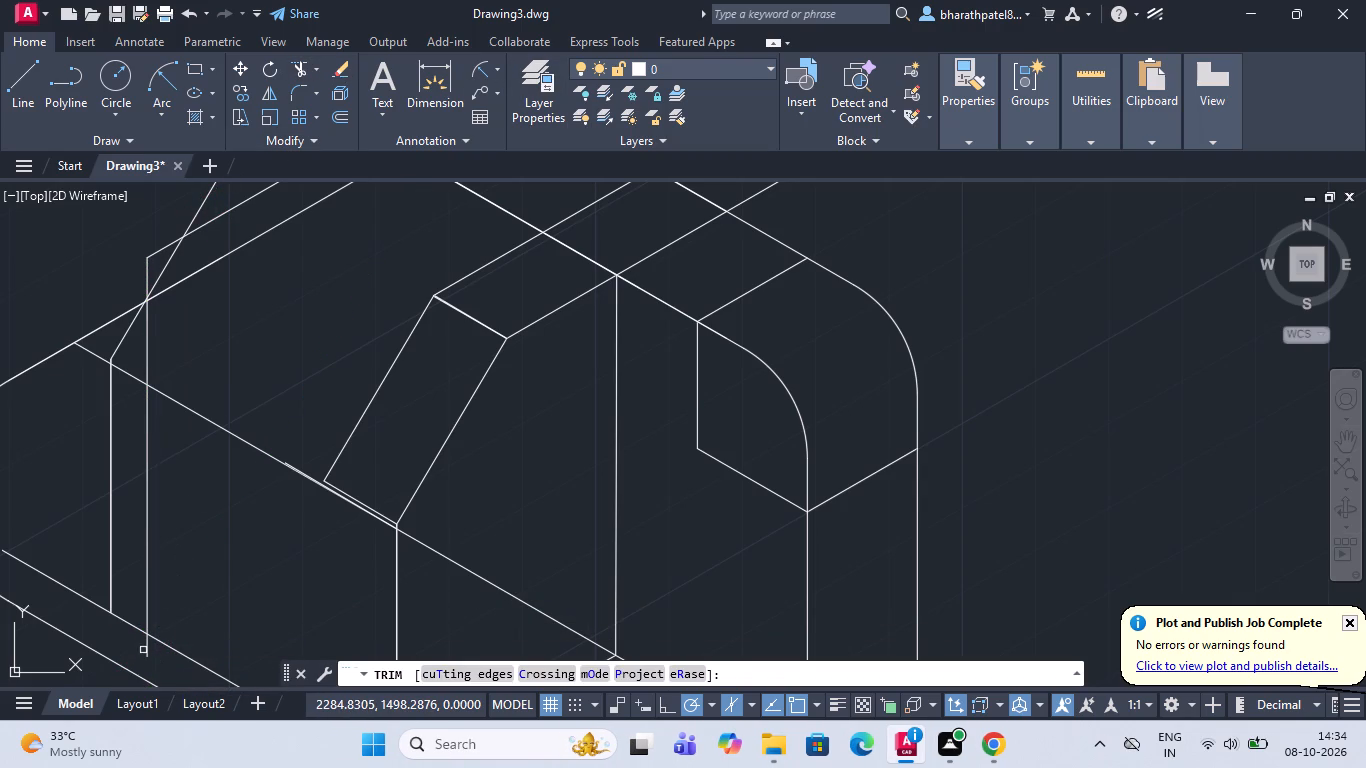
pyautogui.click(143, 650)
pyautogui.click(150, 652)
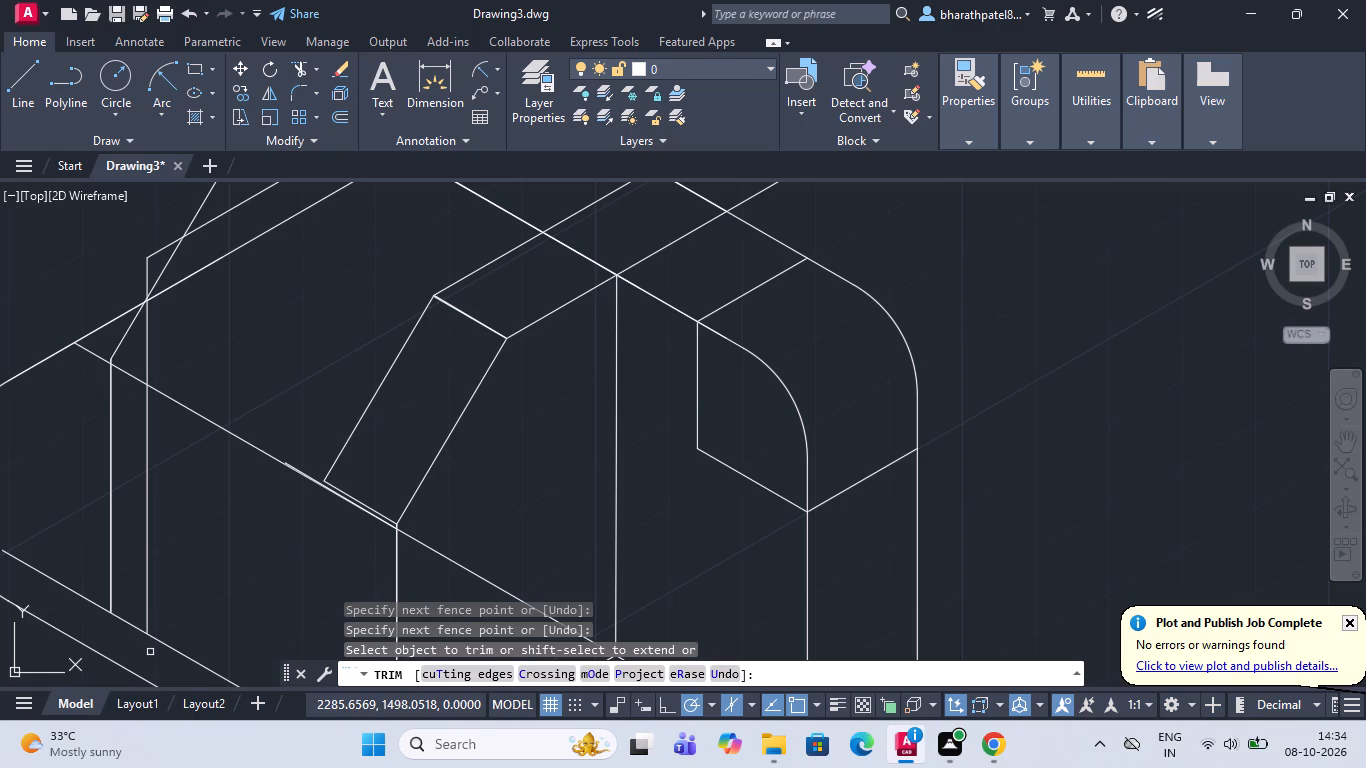
pyautogui.click(95, 493)
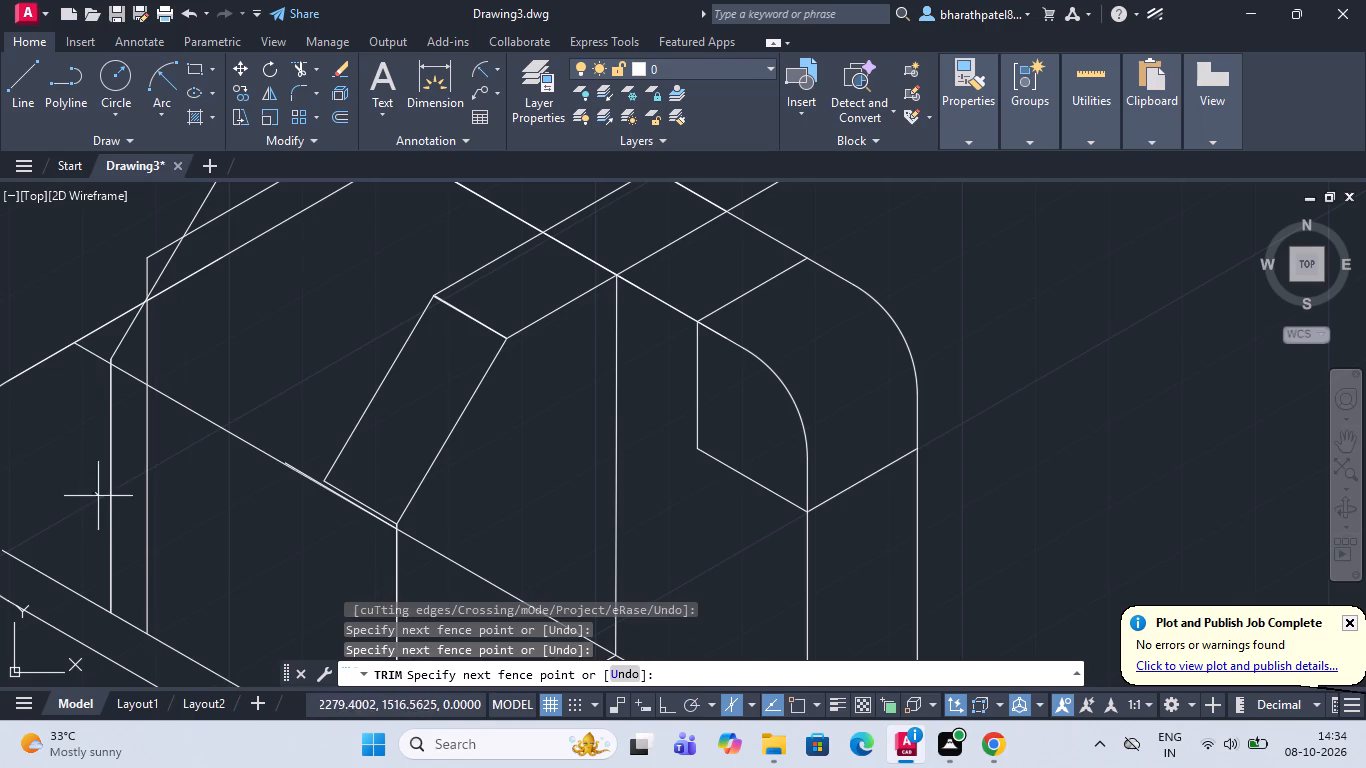
pyautogui.click(120, 508)
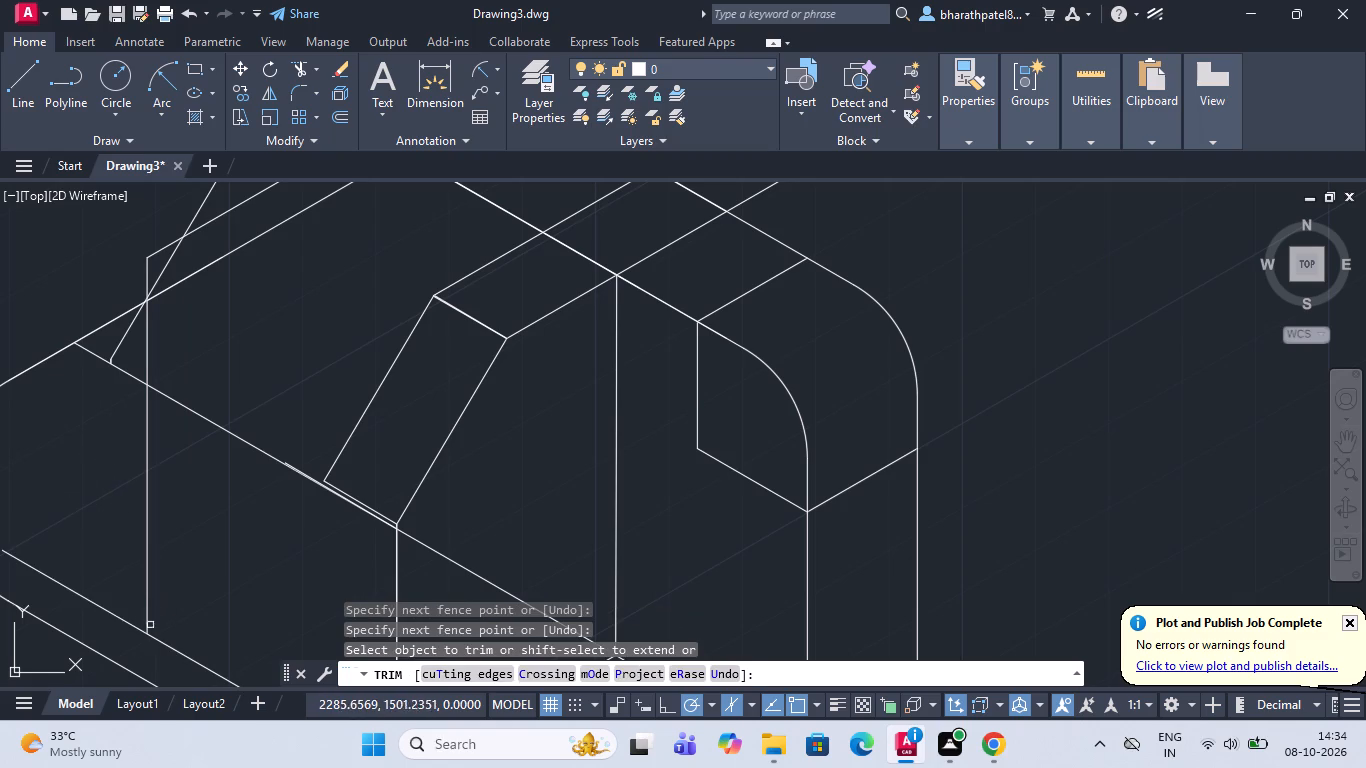
# Trim away the second rib's old sloped line, including the small stubs left near the base edges.
pyautogui.scroll(-2, 140, 638)
pyautogui.scroll(-1, 250, 382)
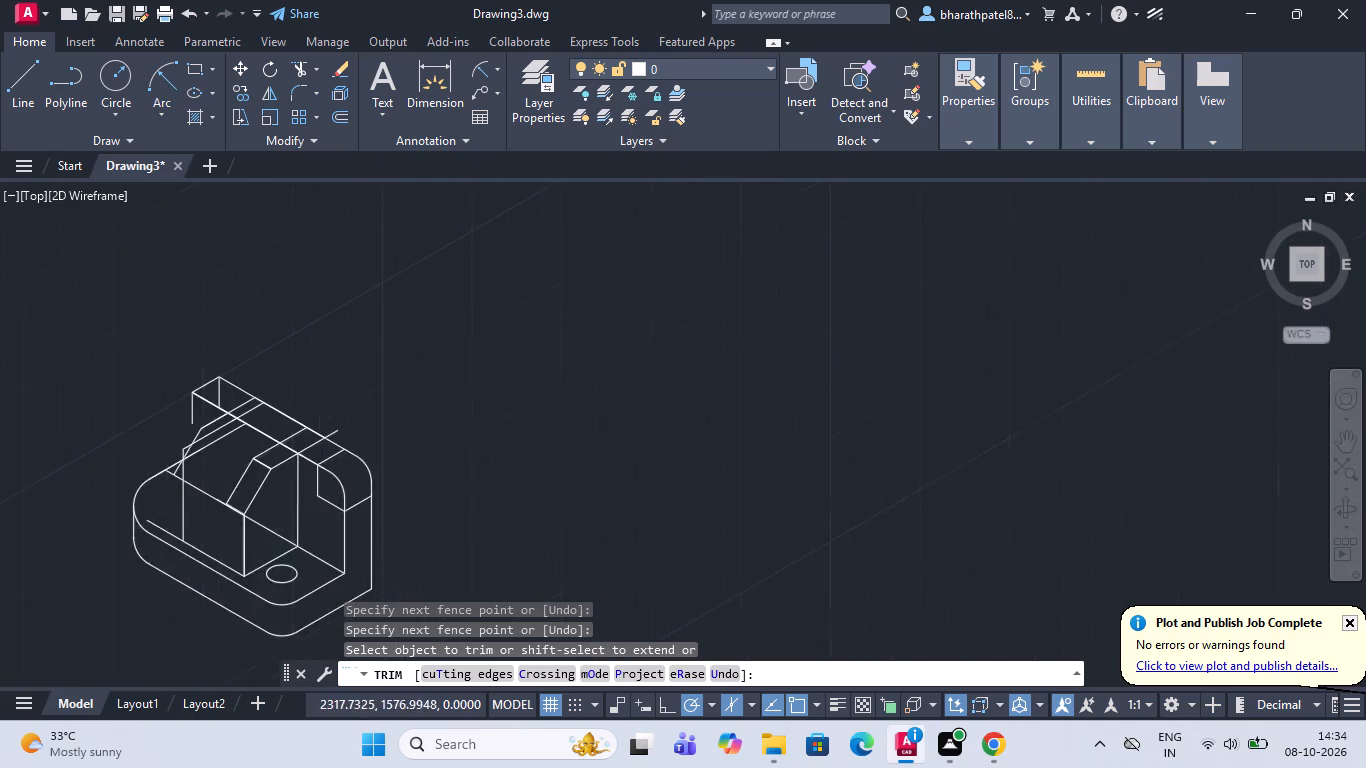
pyautogui.scroll(-1, 250, 382)
pyautogui.scroll(4, 205, 423)
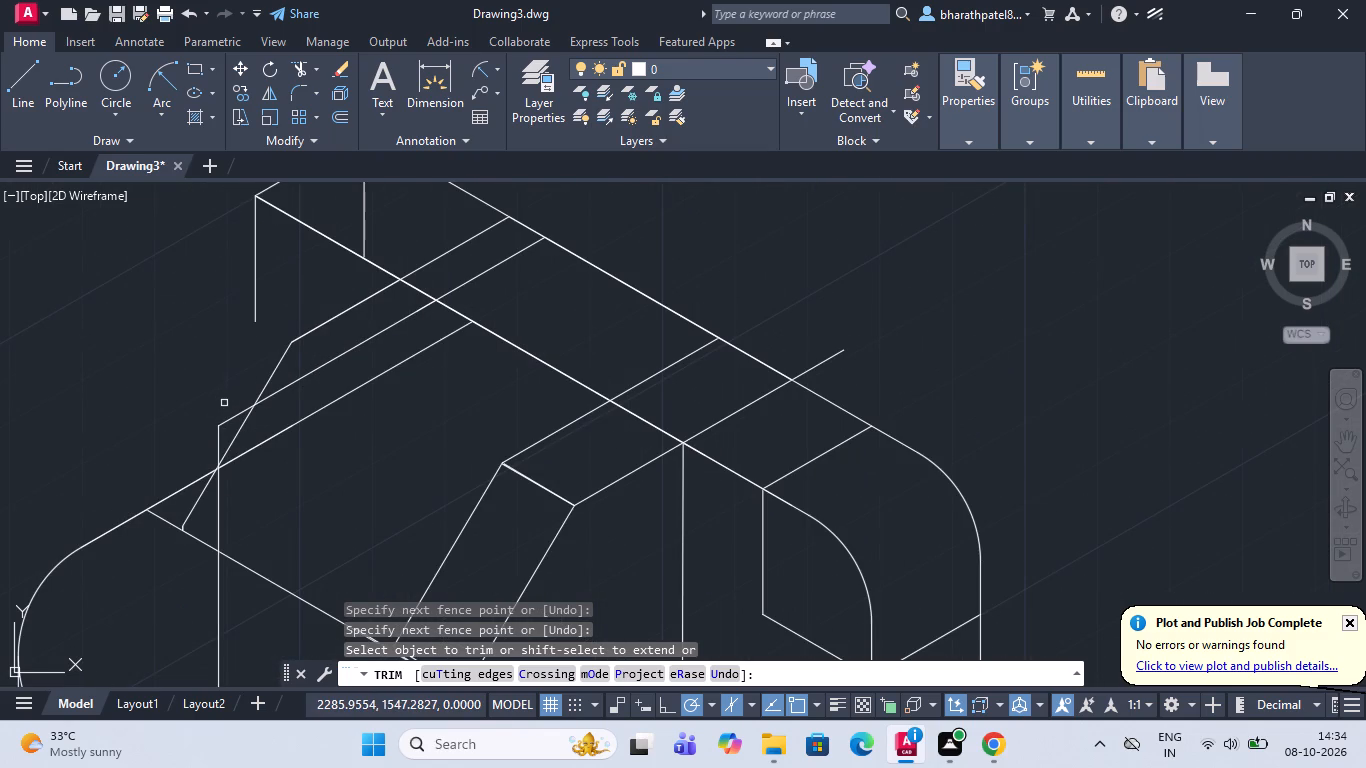
pyautogui.click(274, 371)
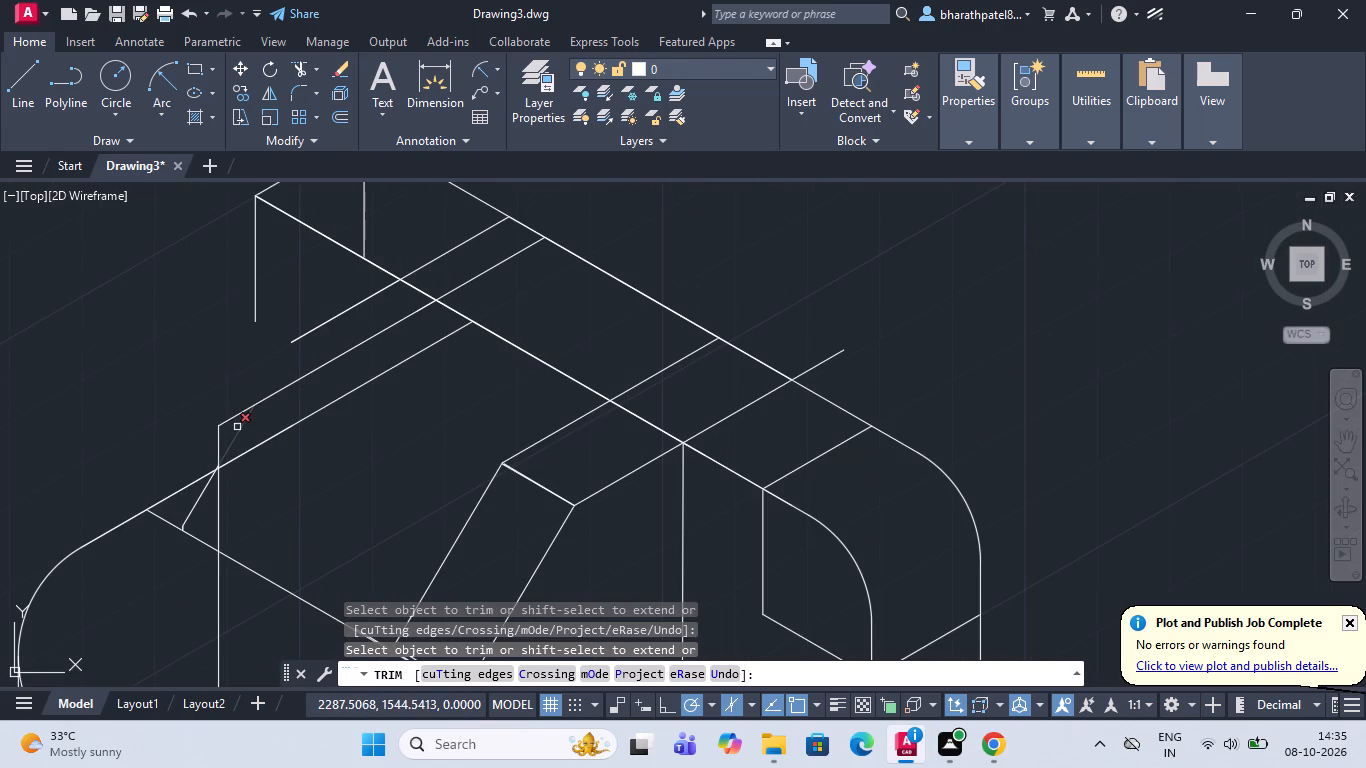
pyautogui.click(237, 427)
pyautogui.click(201, 490)
pyautogui.scroll(4, 164, 556)
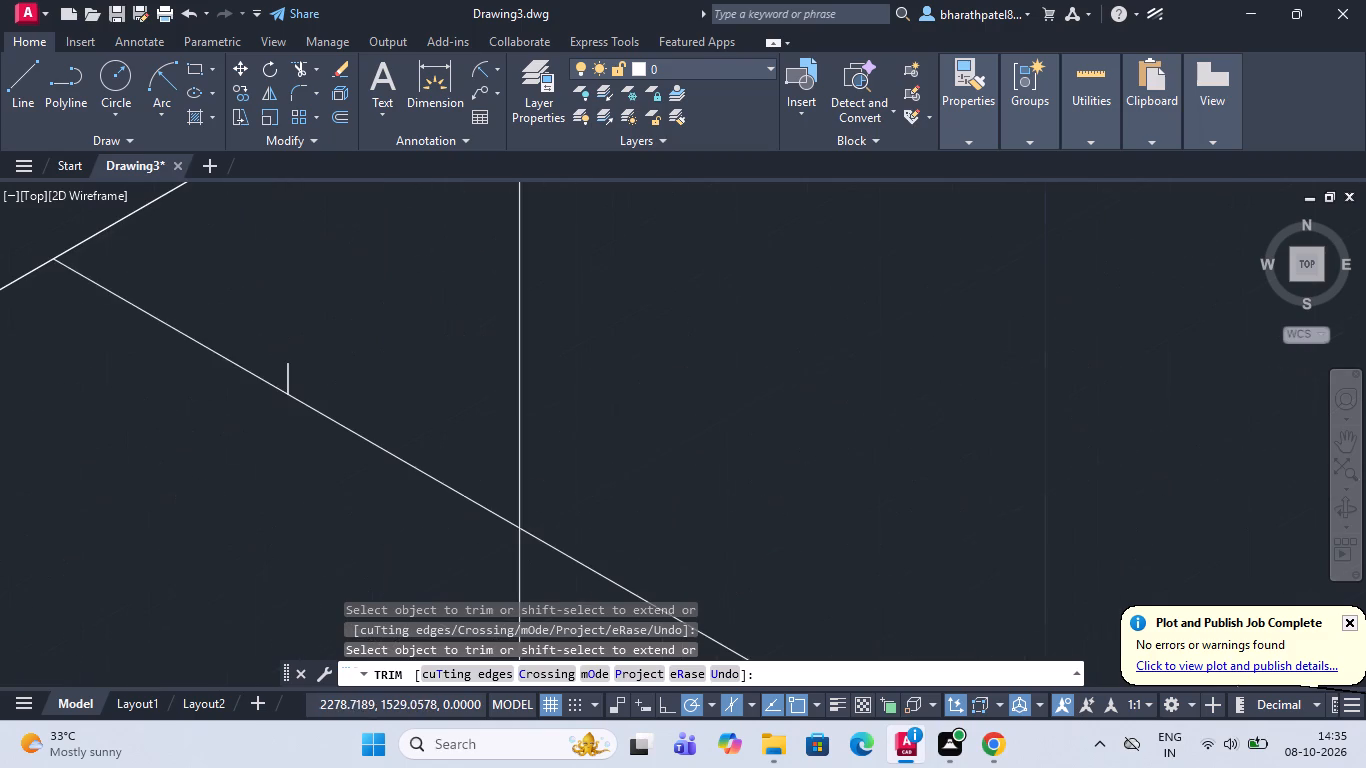
pyautogui.click(286, 377)
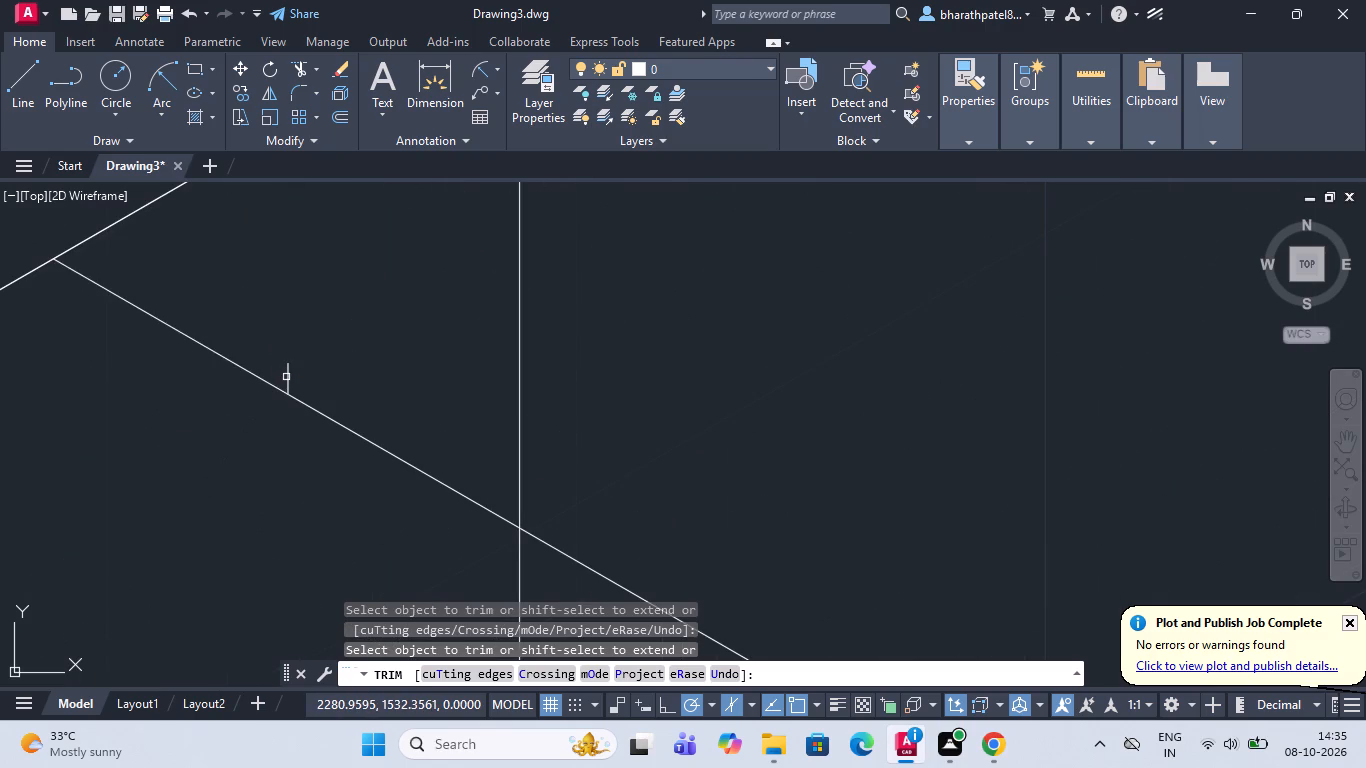
pyautogui.click(286, 377)
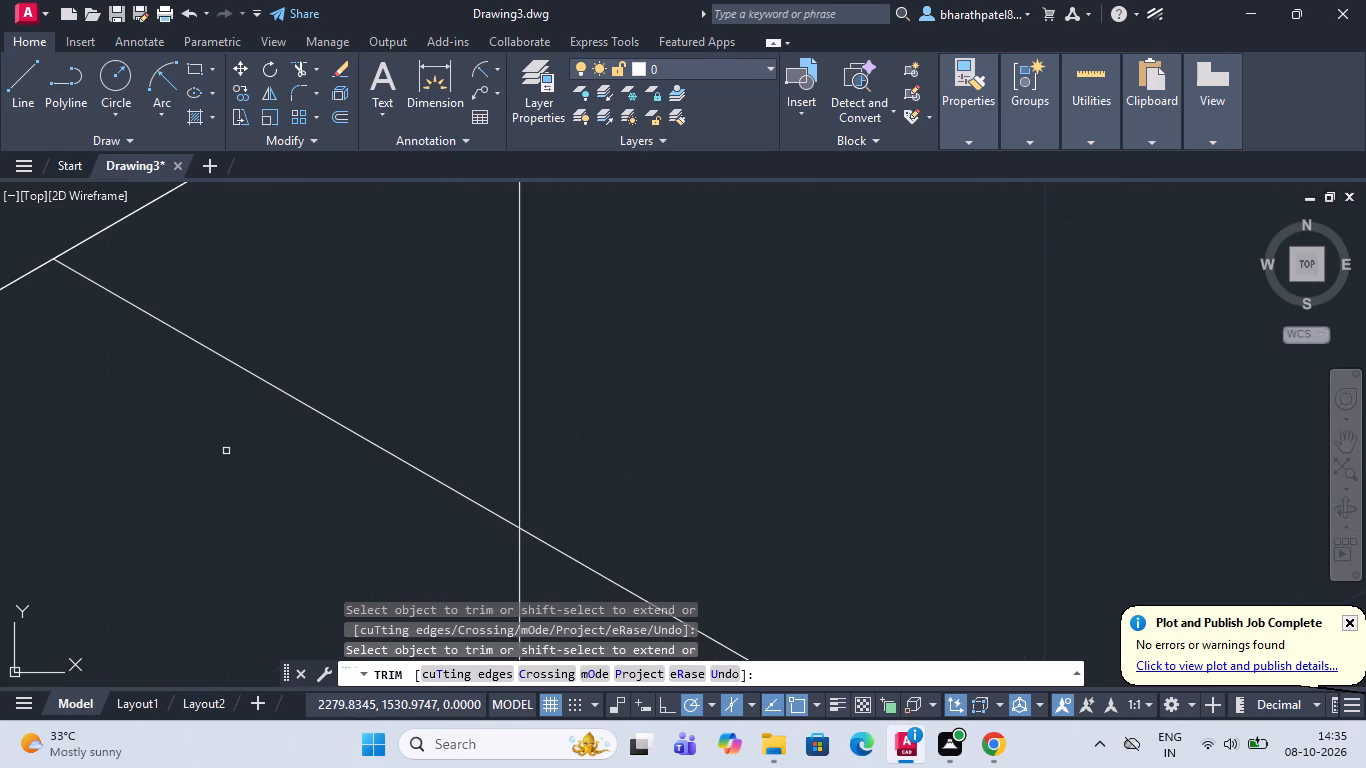
pyautogui.scroll(-2, 223, 517)
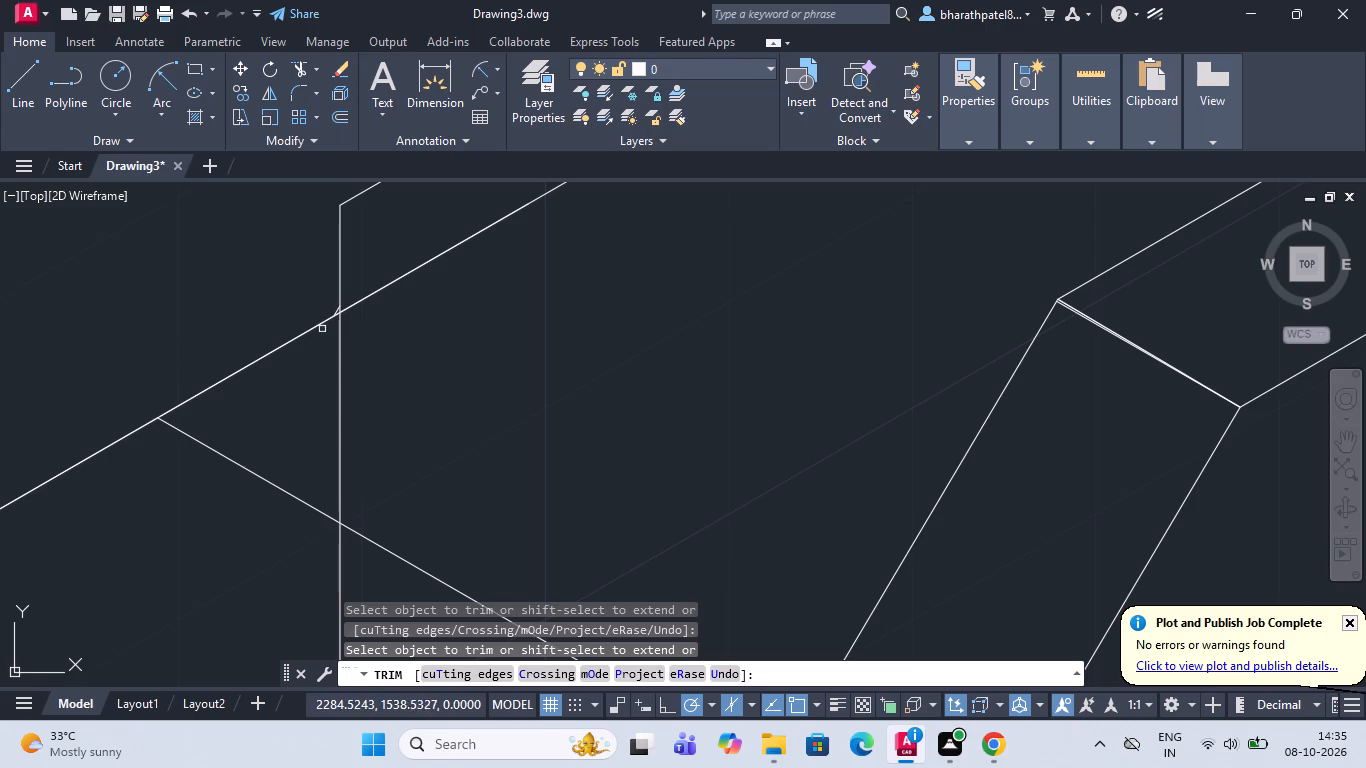
pyautogui.scroll(4, 316, 296)
pyautogui.click(460, 385)
pyautogui.click(432, 374)
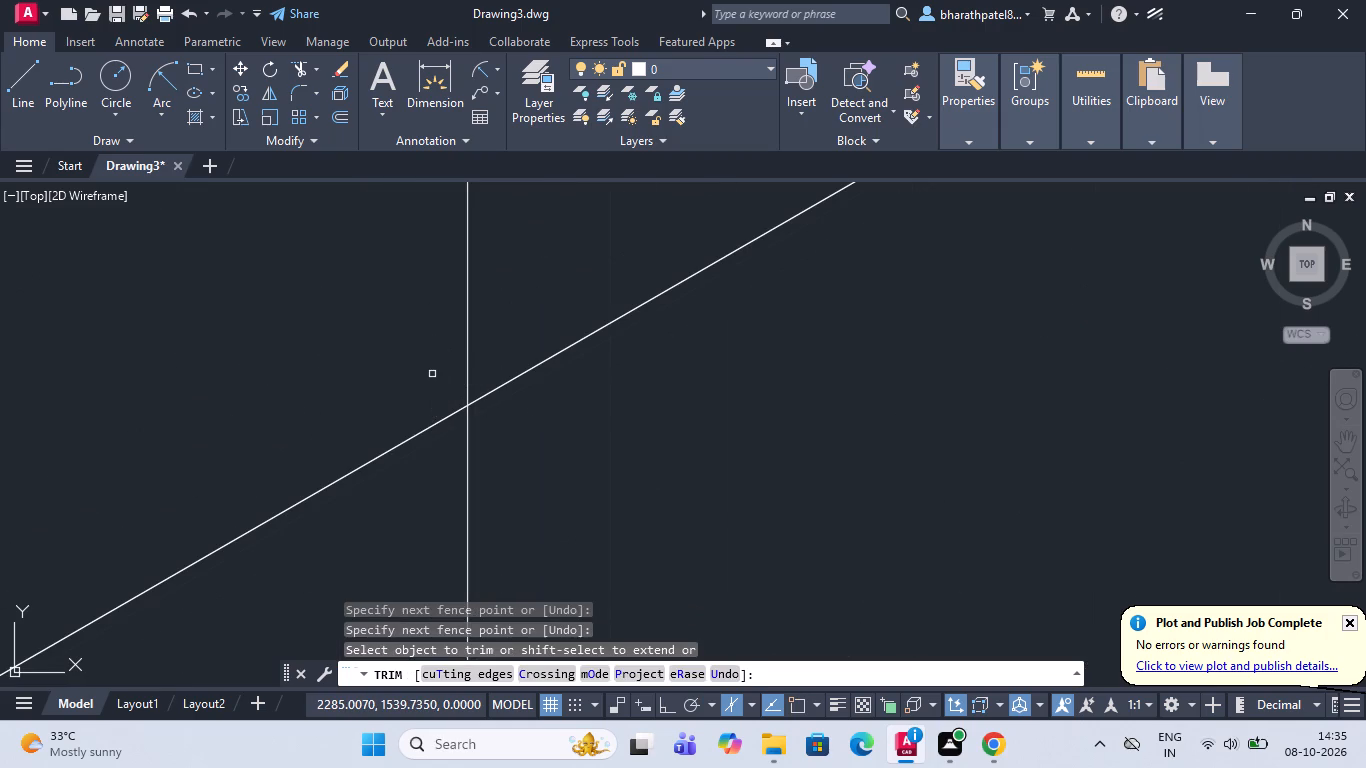
# From the second rib line's crossing with the upright's front top edge, draw 10 units along the edge away from the first rib, 30 forward, then vertically past the base line.
pyautogui.scroll(-6, 432, 374)
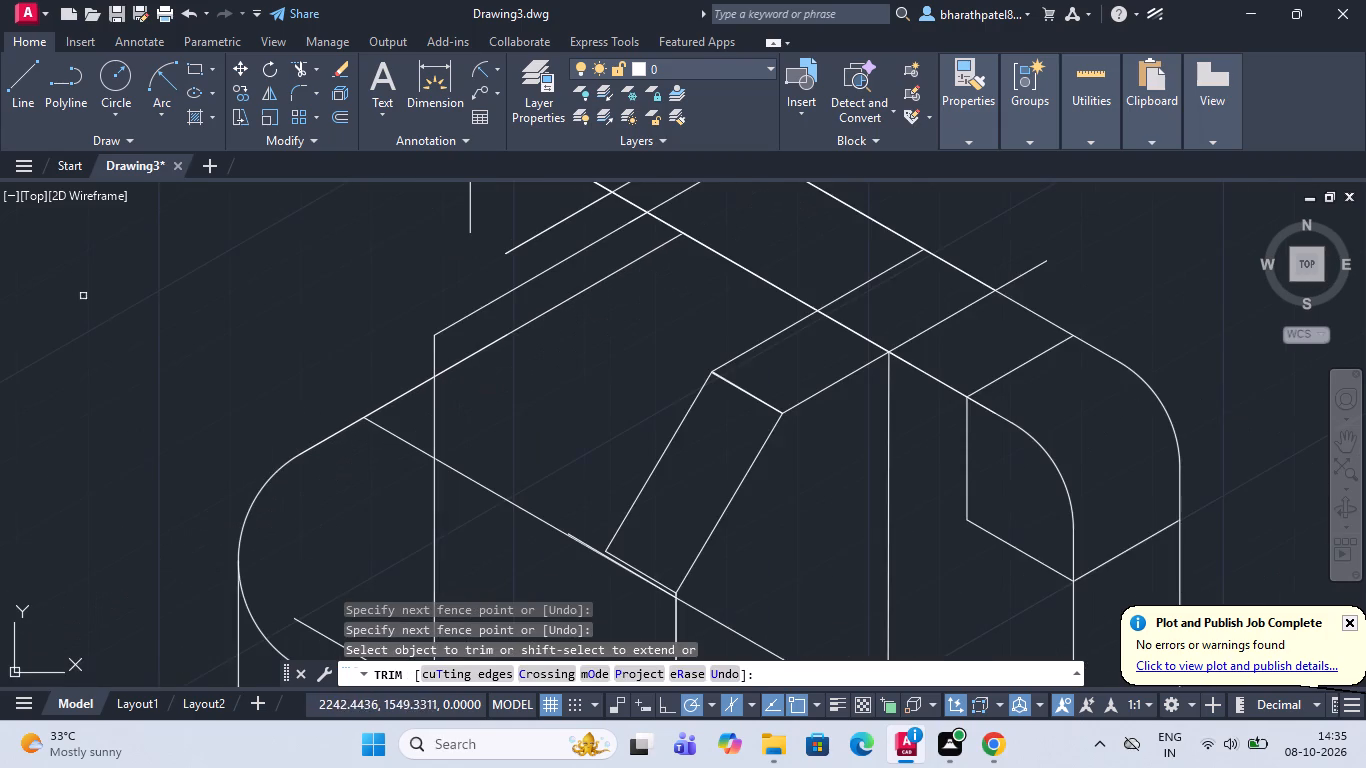
pyautogui.scroll(-2, 164, 263)
pyautogui.click(28, 76)
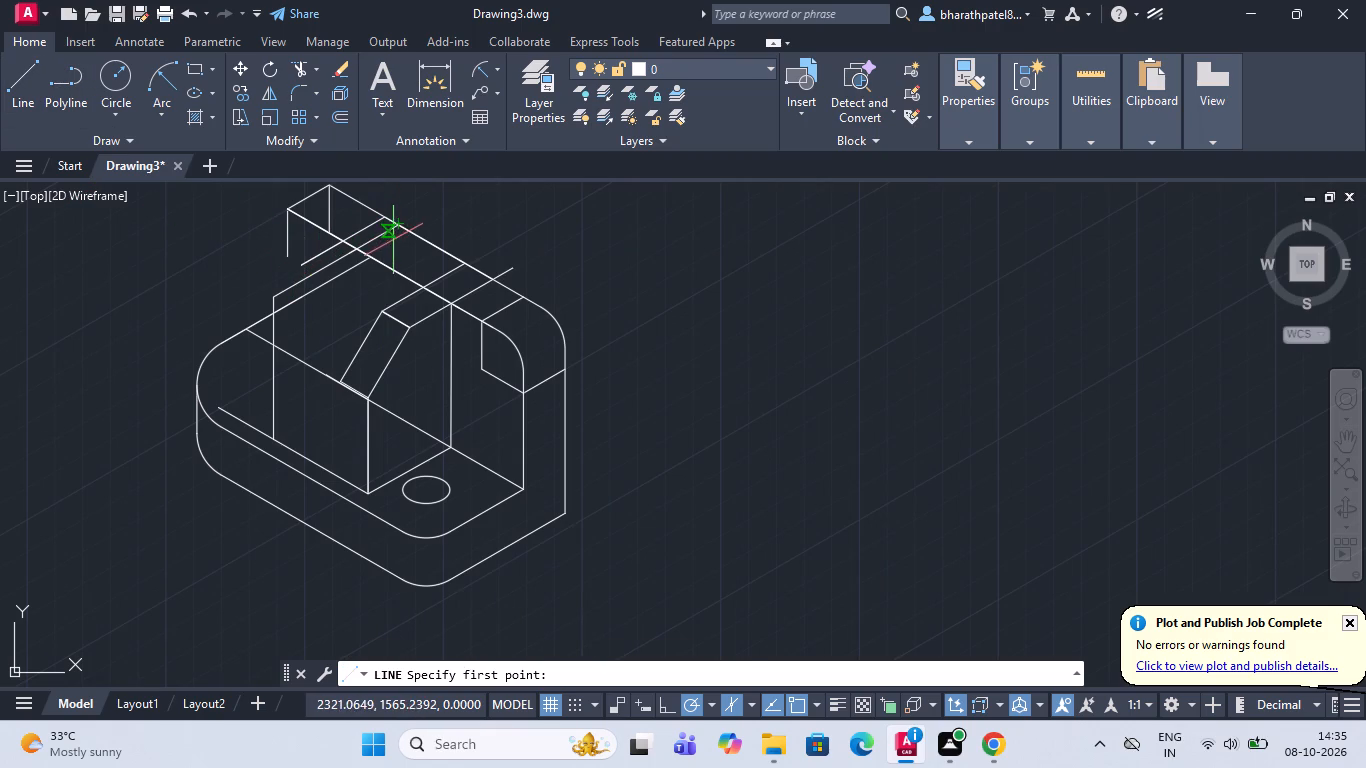
pyautogui.scroll(3, 350, 247)
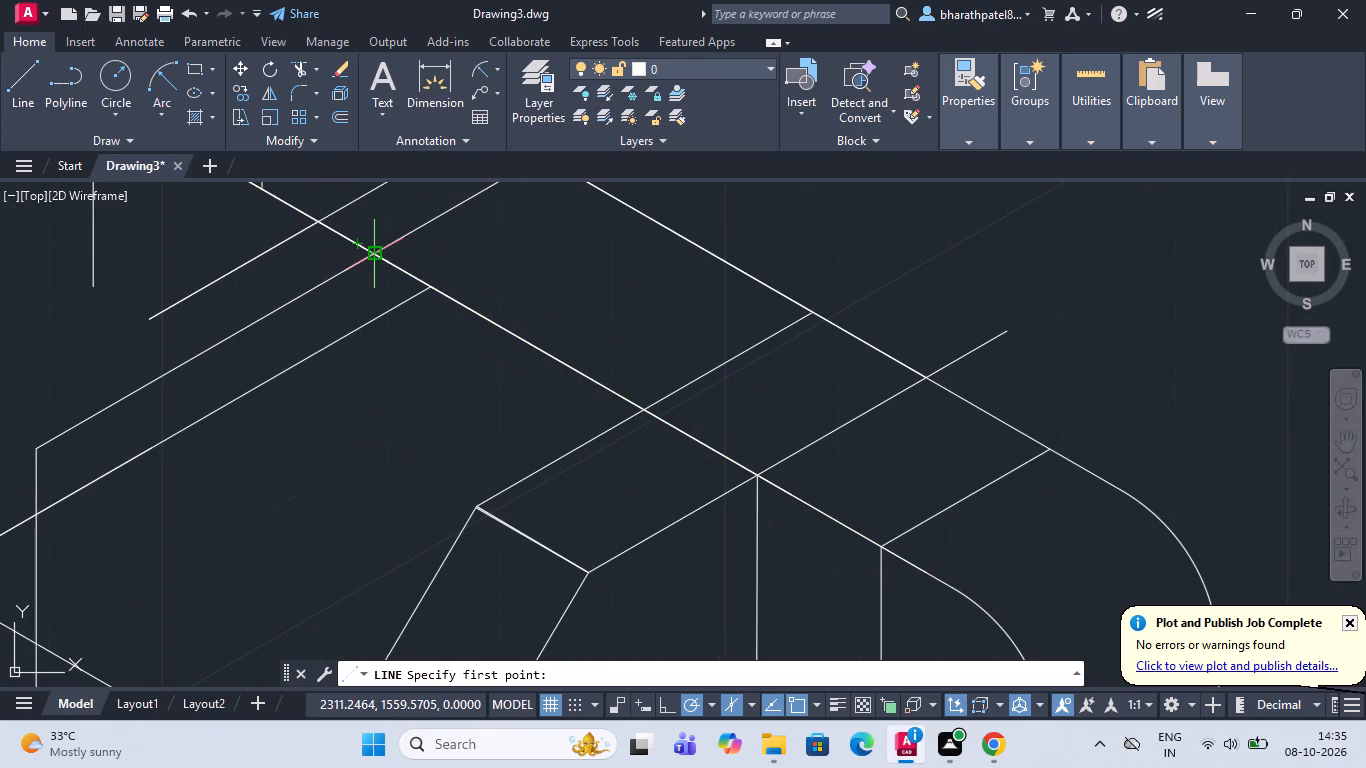
pyautogui.scroll(3, 373, 249)
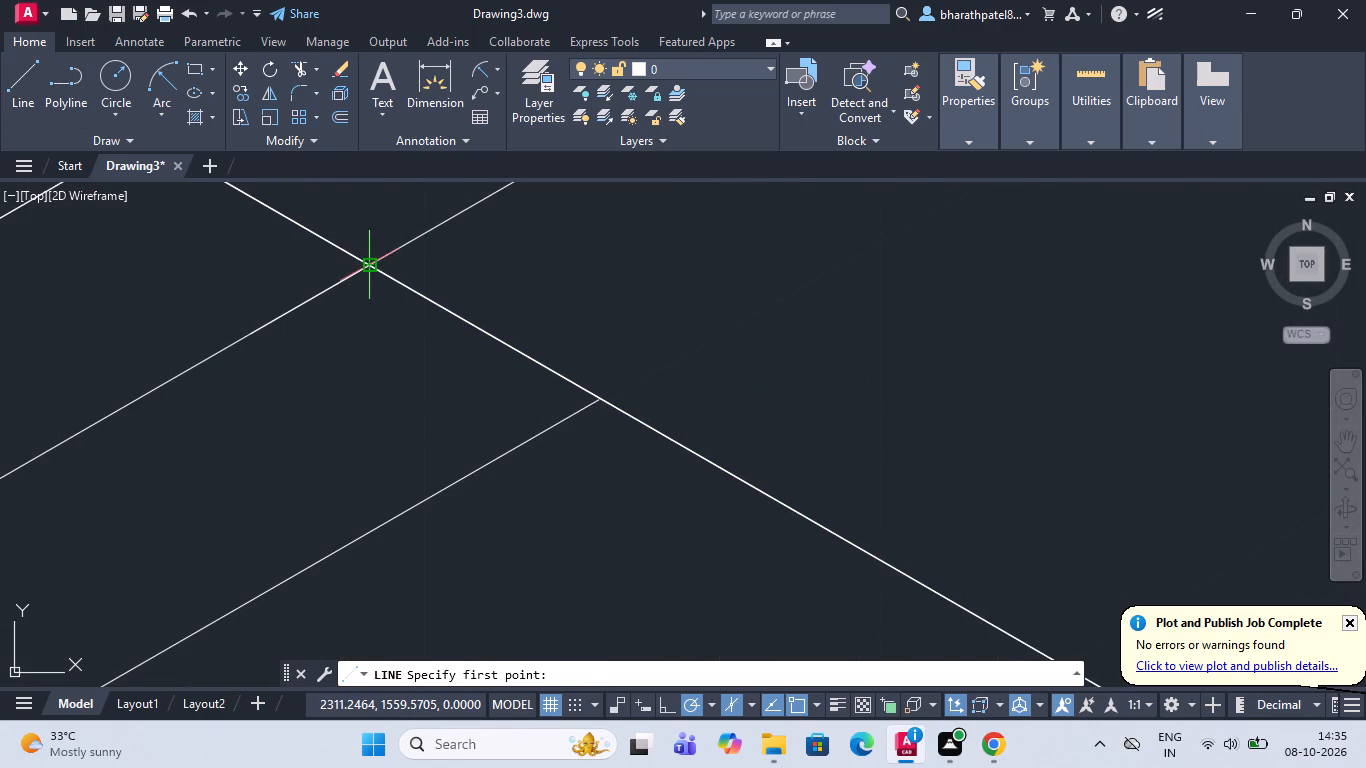
pyautogui.click(370, 265)
pyautogui.scroll(-6, 370, 265)
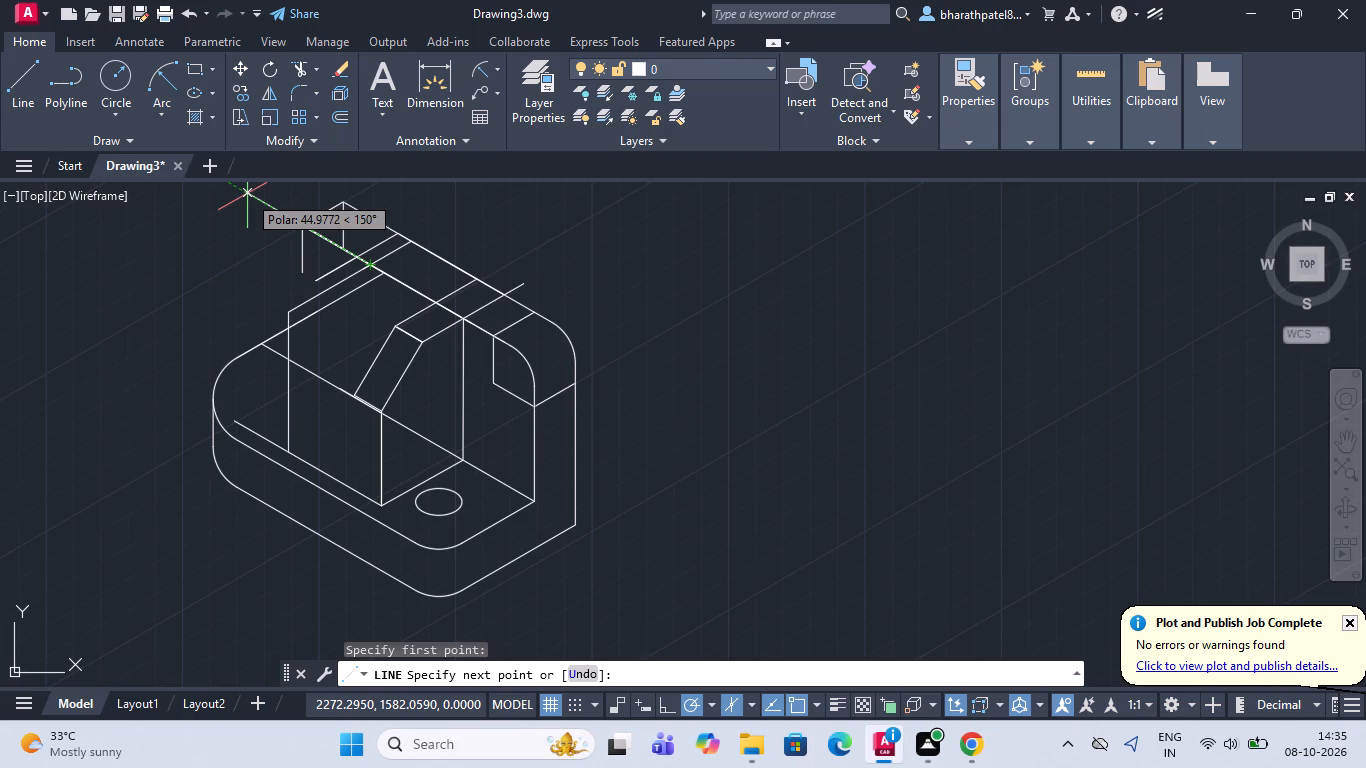
pyautogui.write('10')
pyautogui.press('Return')
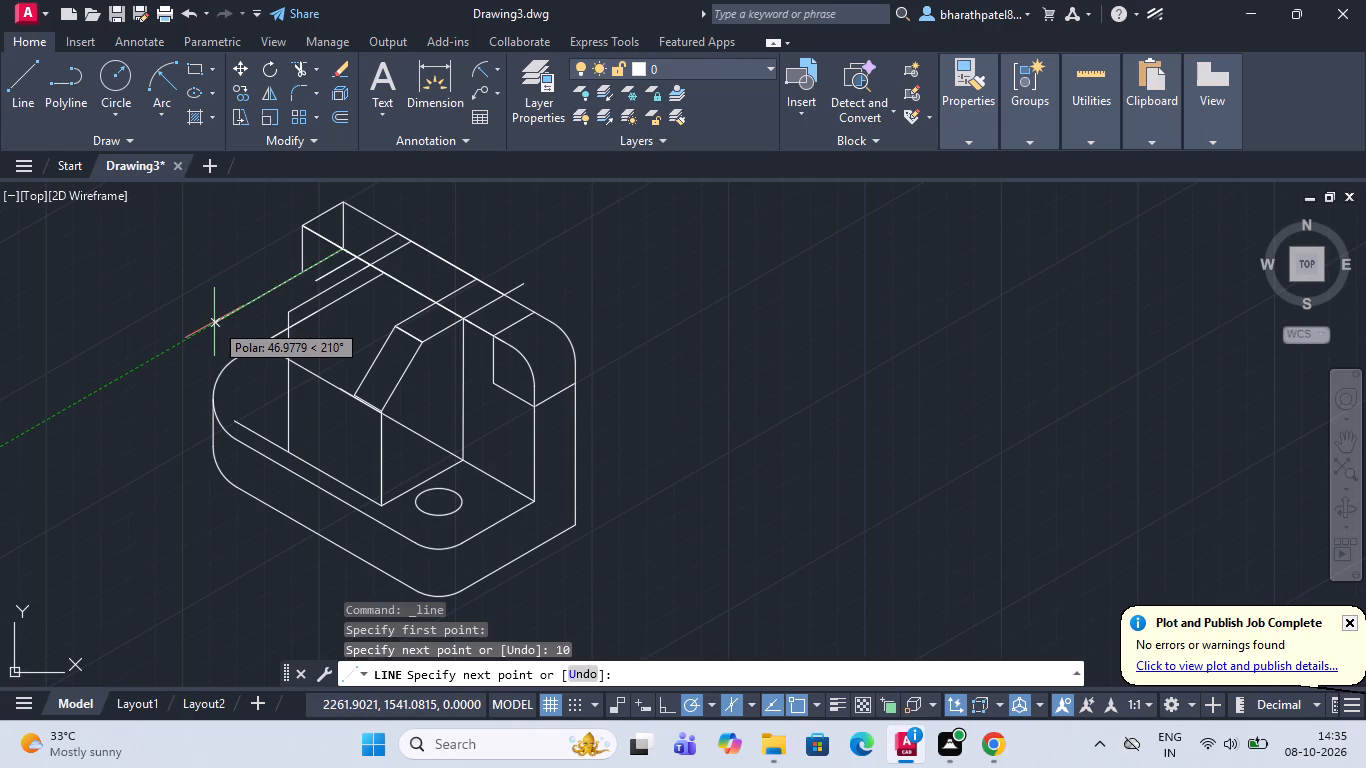
pyautogui.write('30')
pyautogui.press('Return')
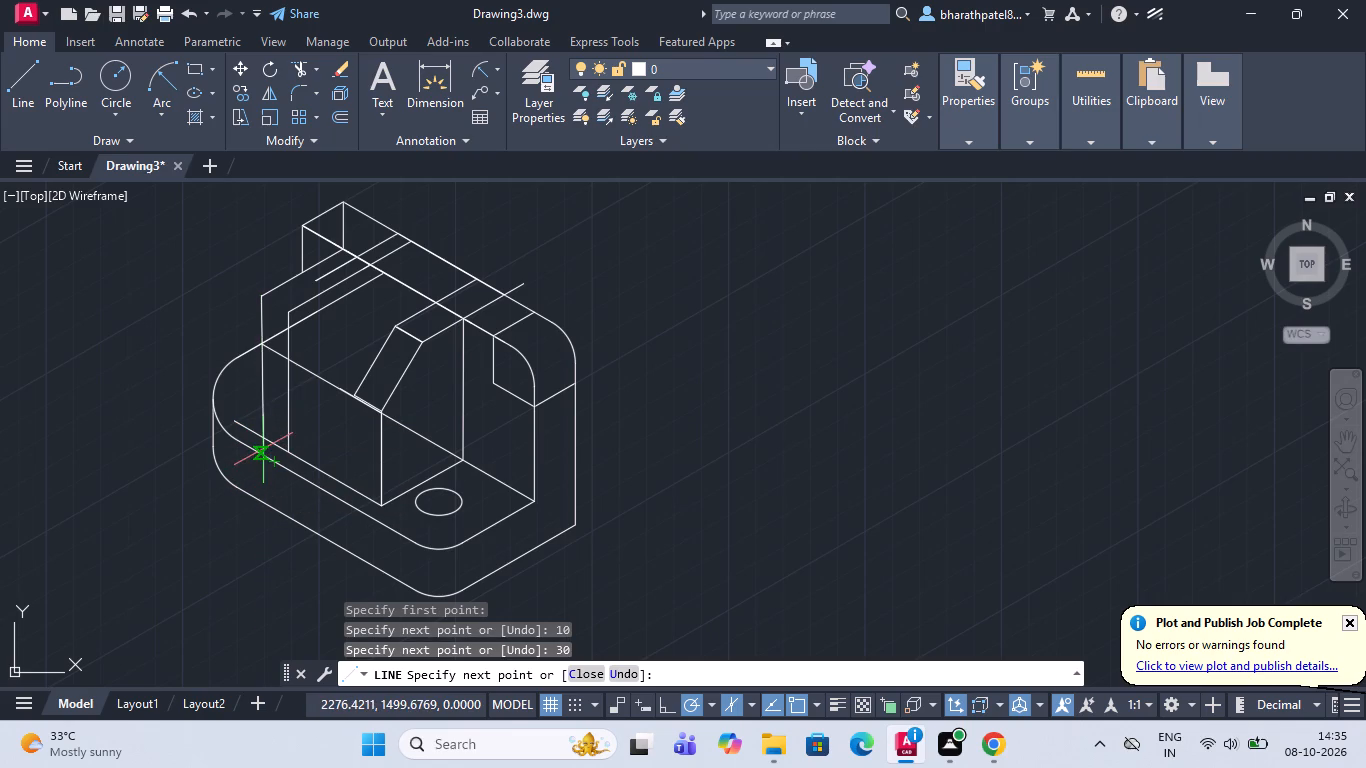
pyautogui.scroll(3, 254, 443)
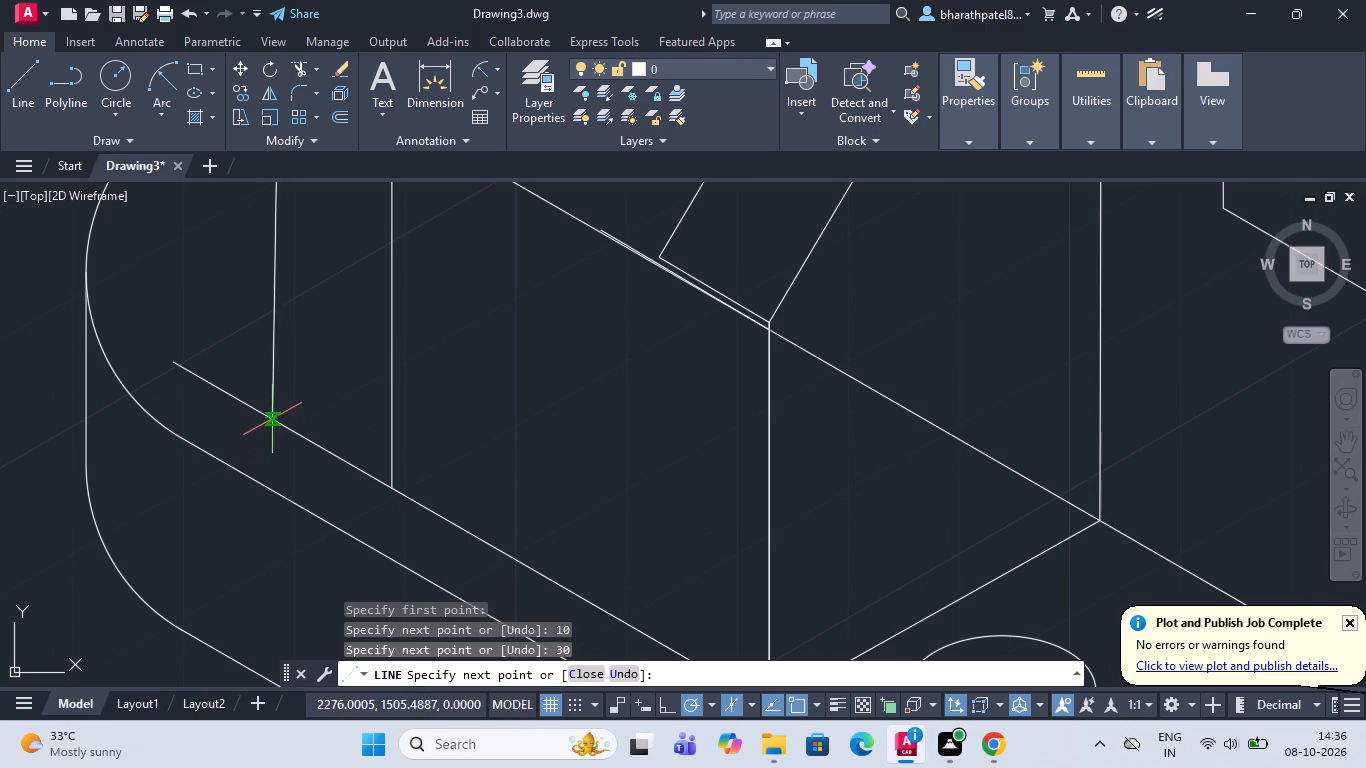
pyautogui.click(281, 320)
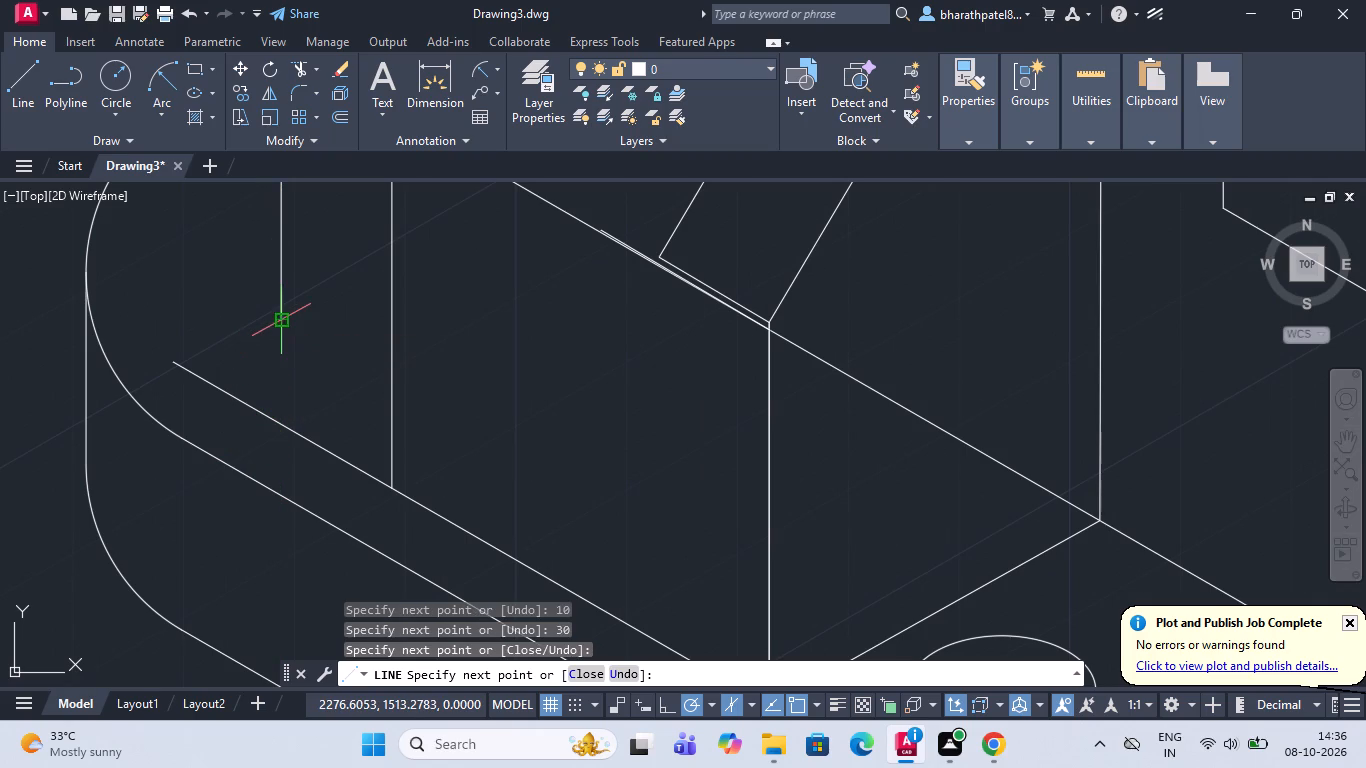
pyautogui.click(285, 454)
pyautogui.press('Escape')
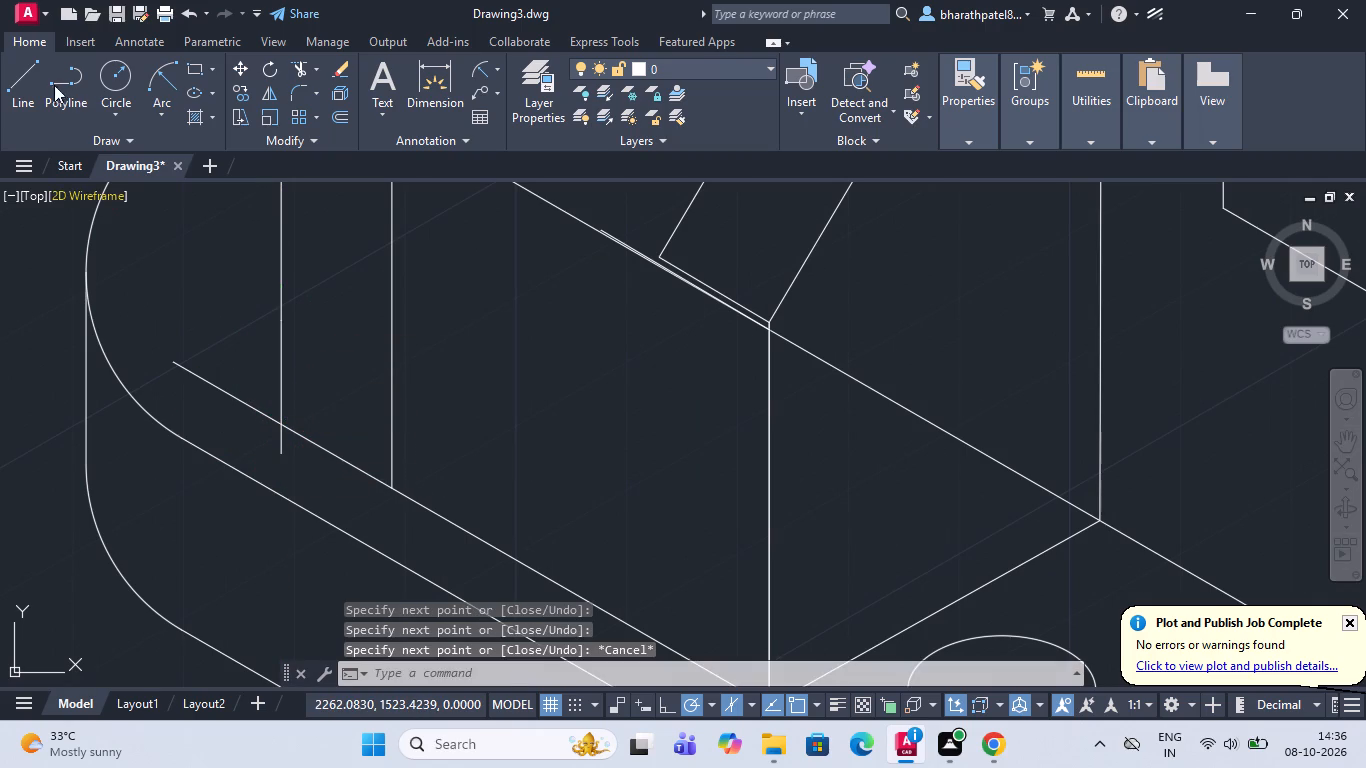
# Trim the new outer vertical's excess below the base line.
pyautogui.click(295, 70)
pyautogui.click(280, 451)
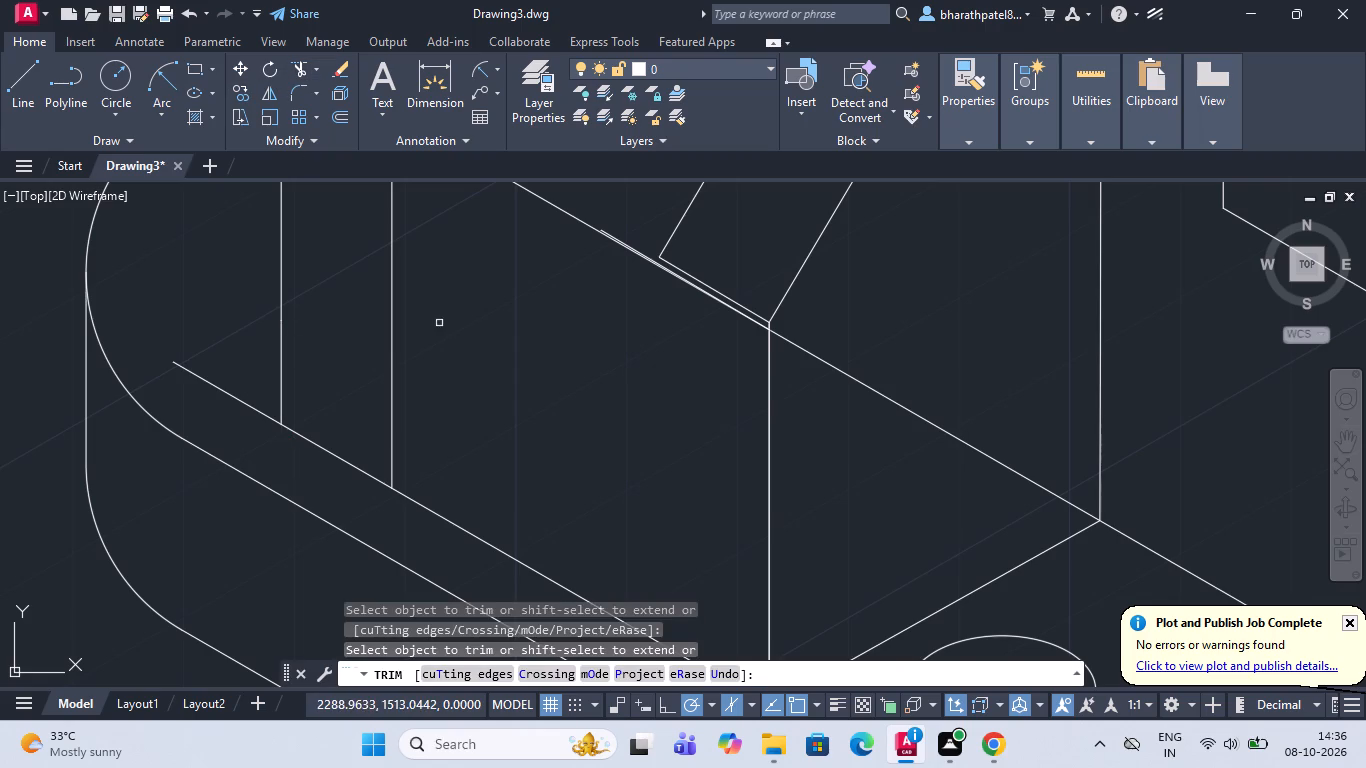
# From the foot of the second rib's inner vertical on the base line, draw 30 units up, ending with a short horizontal mark about 3.5 units long.
pyautogui.scroll(-4, 439, 323)
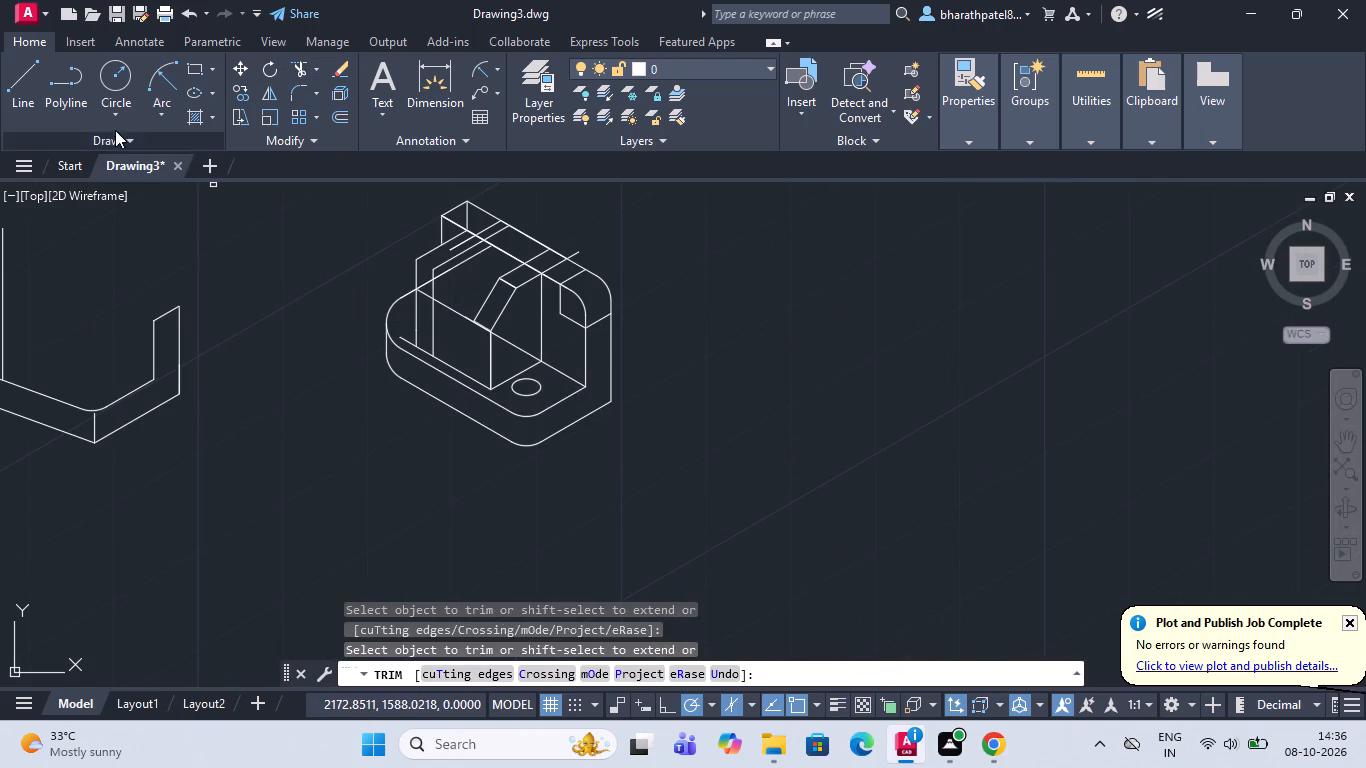
pyautogui.click(30, 78)
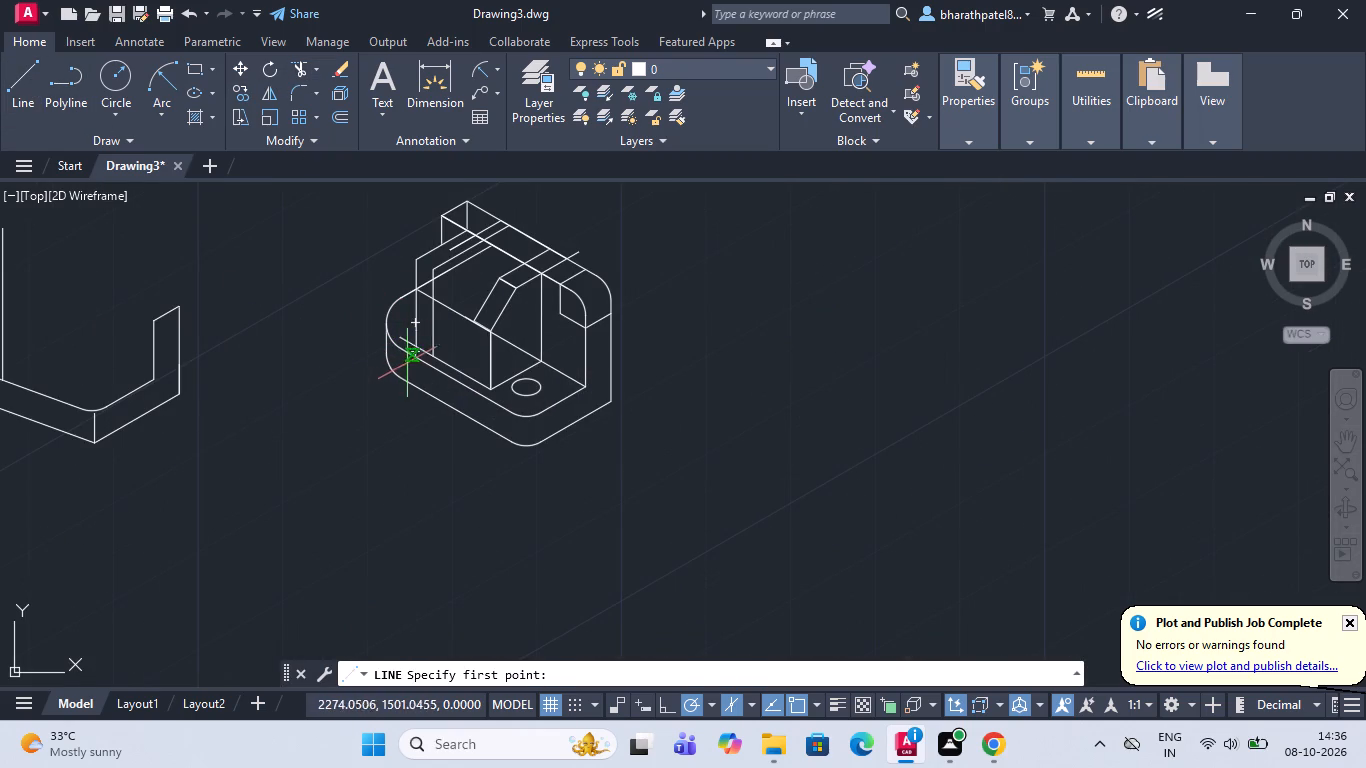
pyautogui.scroll(2, 432, 353)
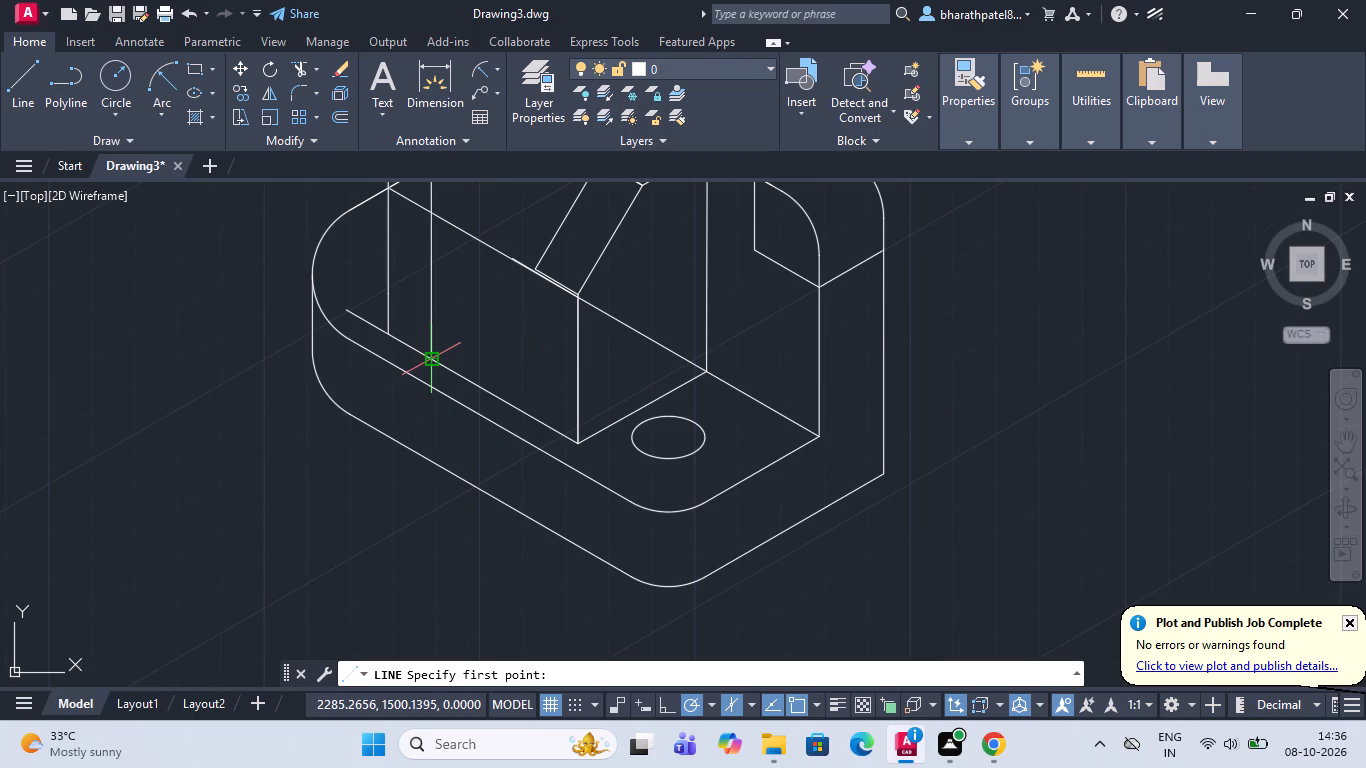
pyautogui.click(429, 361)
pyautogui.scroll(-2, 426, 360)
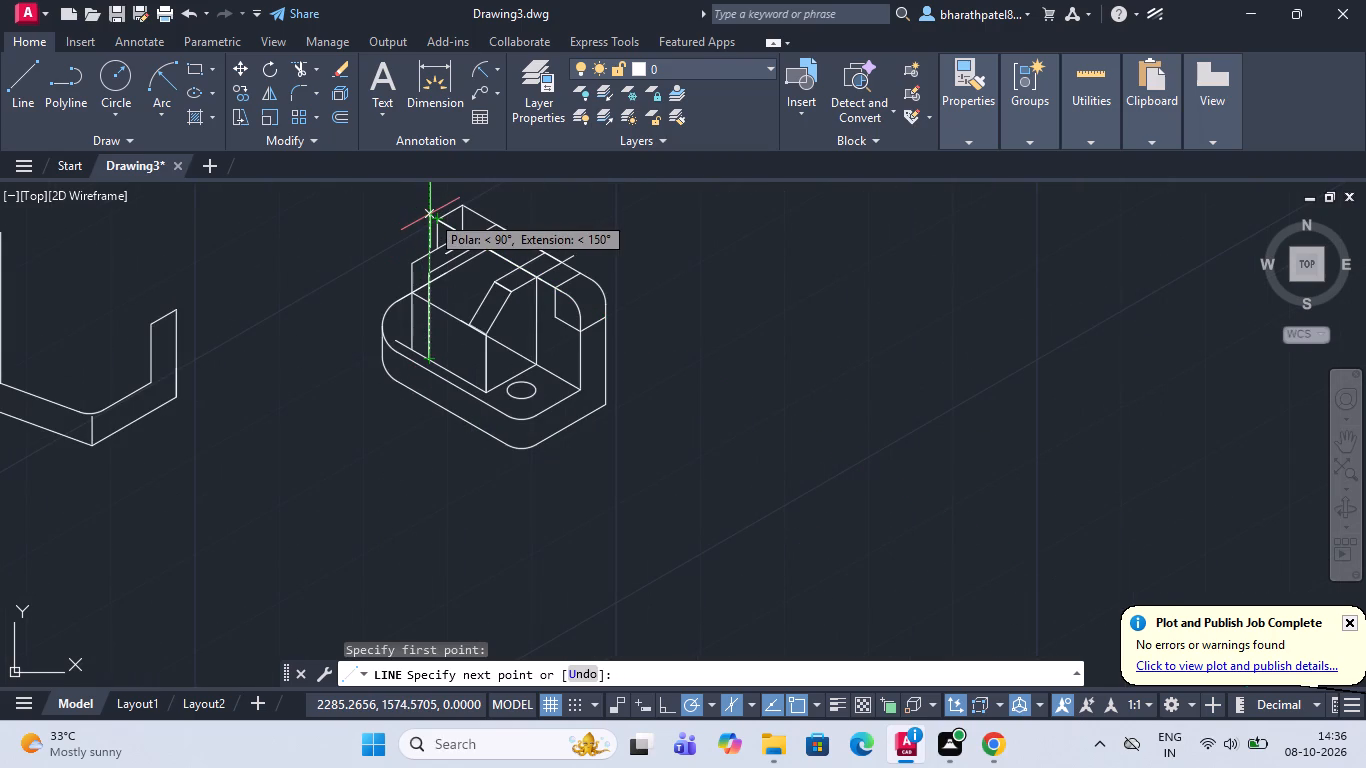
pyautogui.write('30')
pyautogui.press('Return')
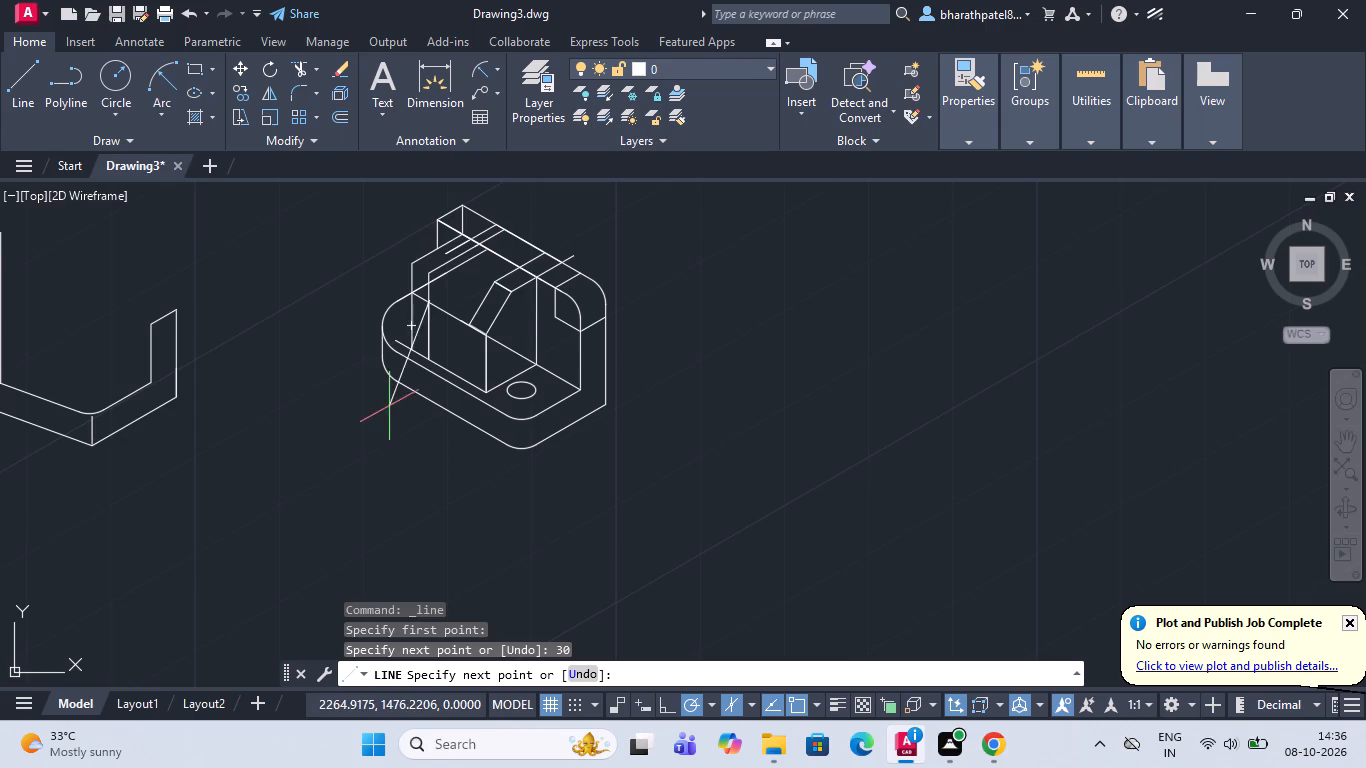
pyautogui.scroll(3, 437, 312)
pyautogui.scroll(-3, 437, 312)
pyautogui.scroll(2, 456, 254)
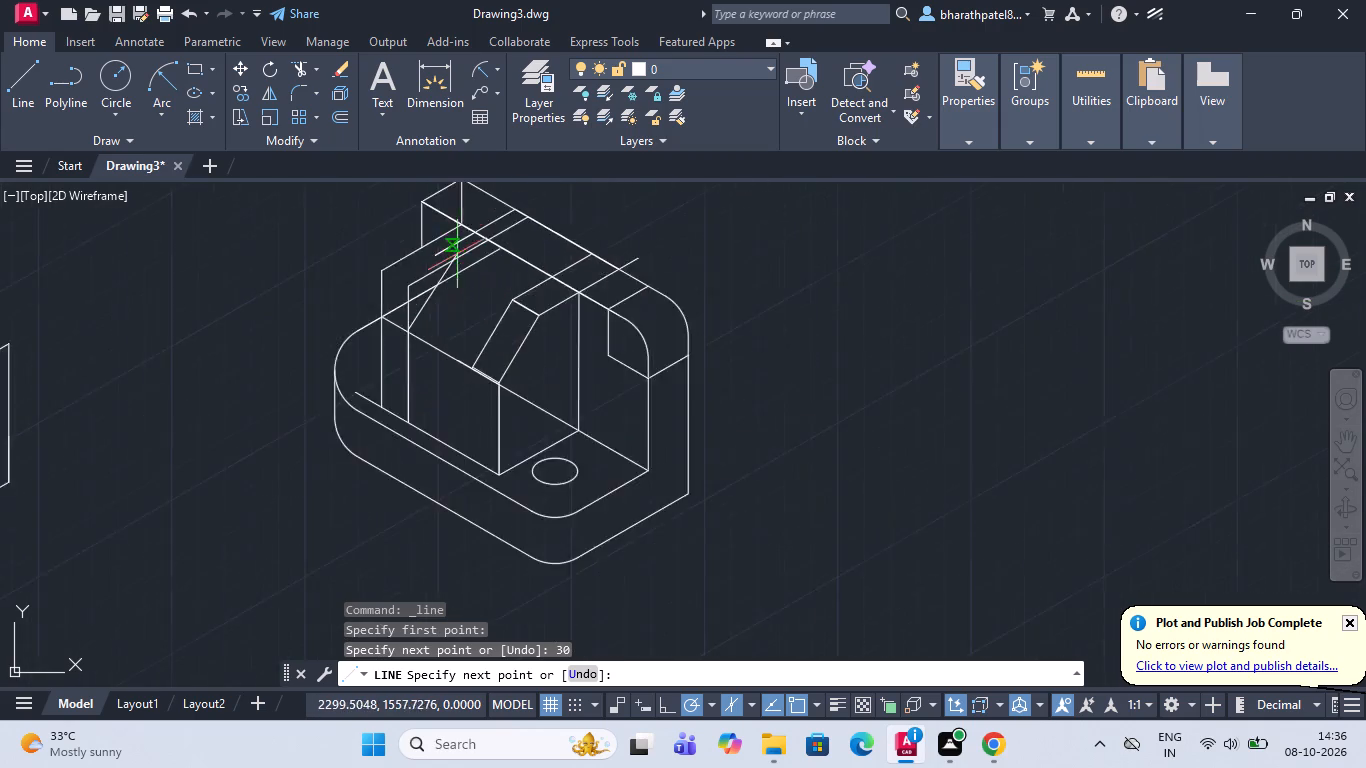
pyautogui.scroll(2, 457, 254)
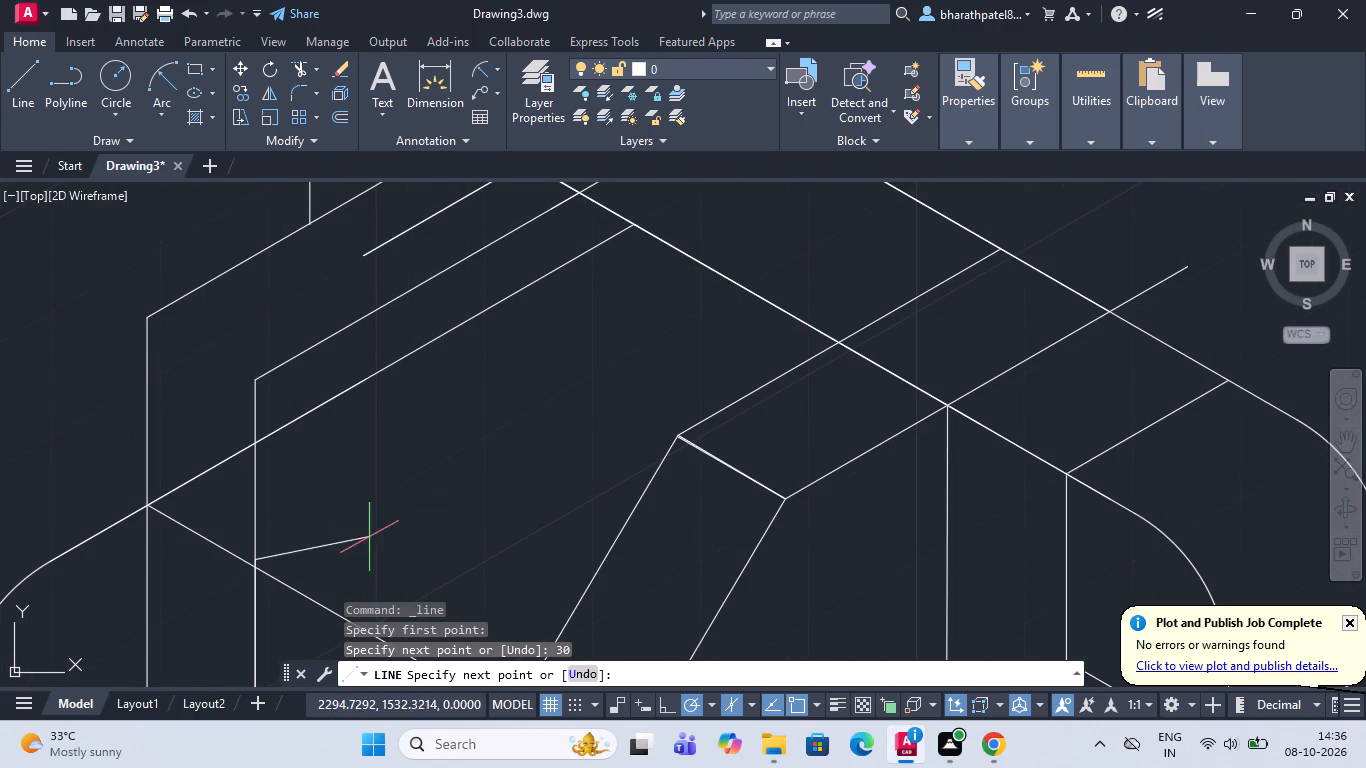
pyautogui.scroll(1, 296, 551)
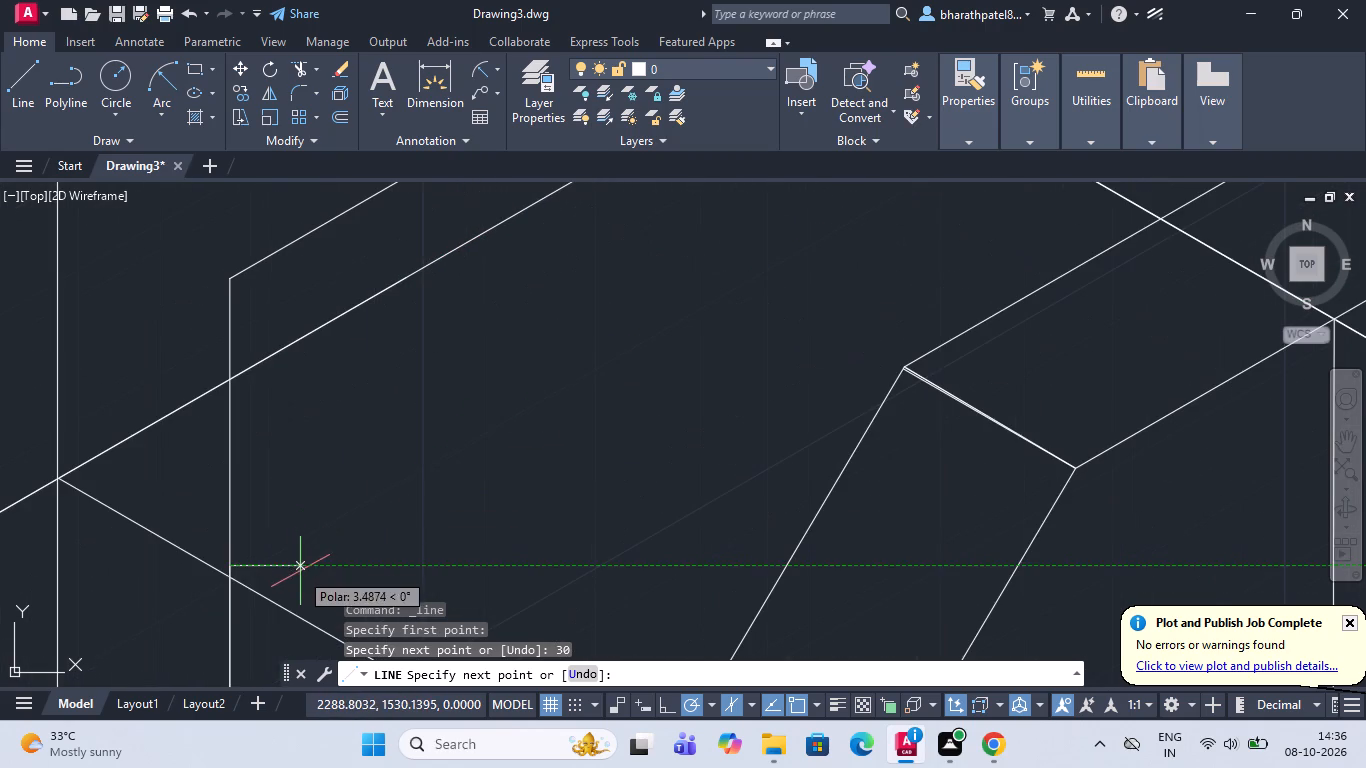
pyautogui.click(303, 571)
pyautogui.press('Escape')
pyautogui.scroll(-3, 291, 456)
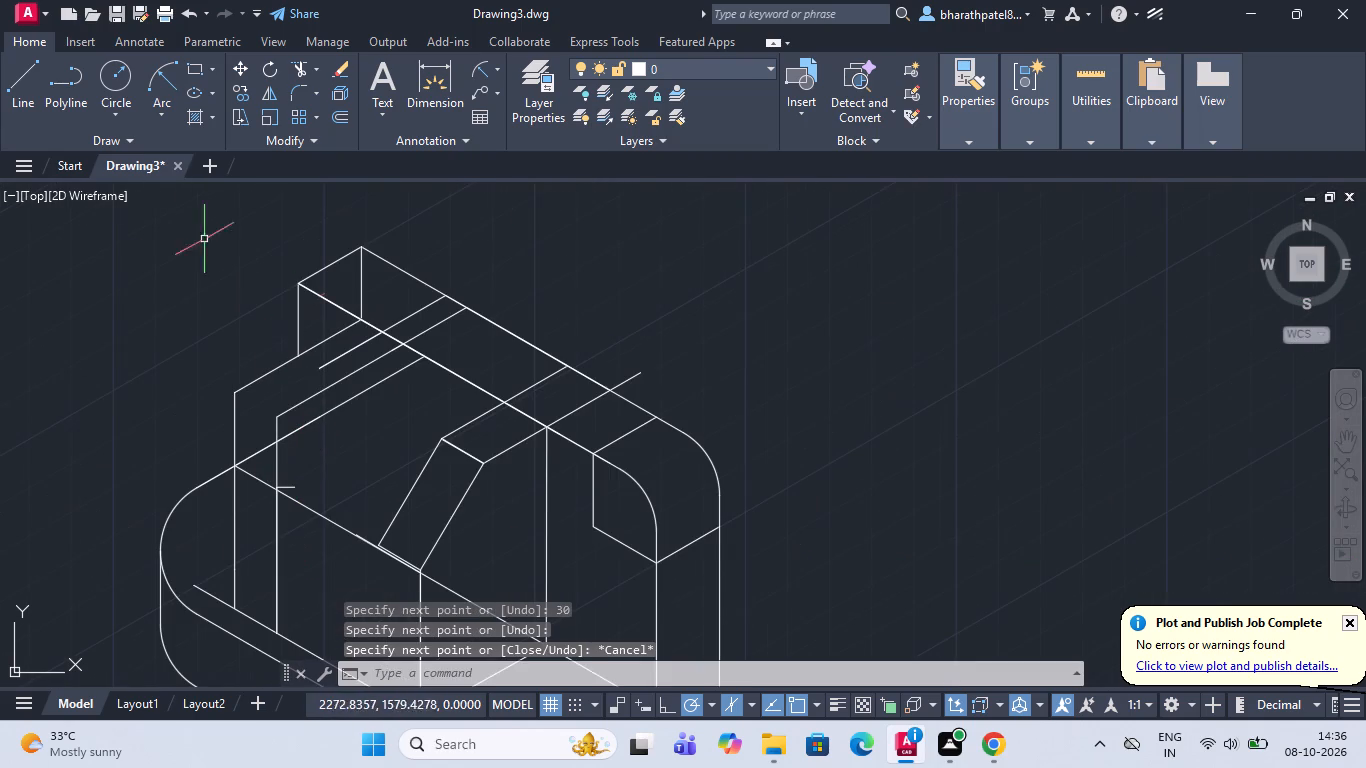
# From the second rib's inner crossing with the upright's front top edge, draw 15 units forward, then a slope down to the 30-unit height point.
pyautogui.click(9, 82)
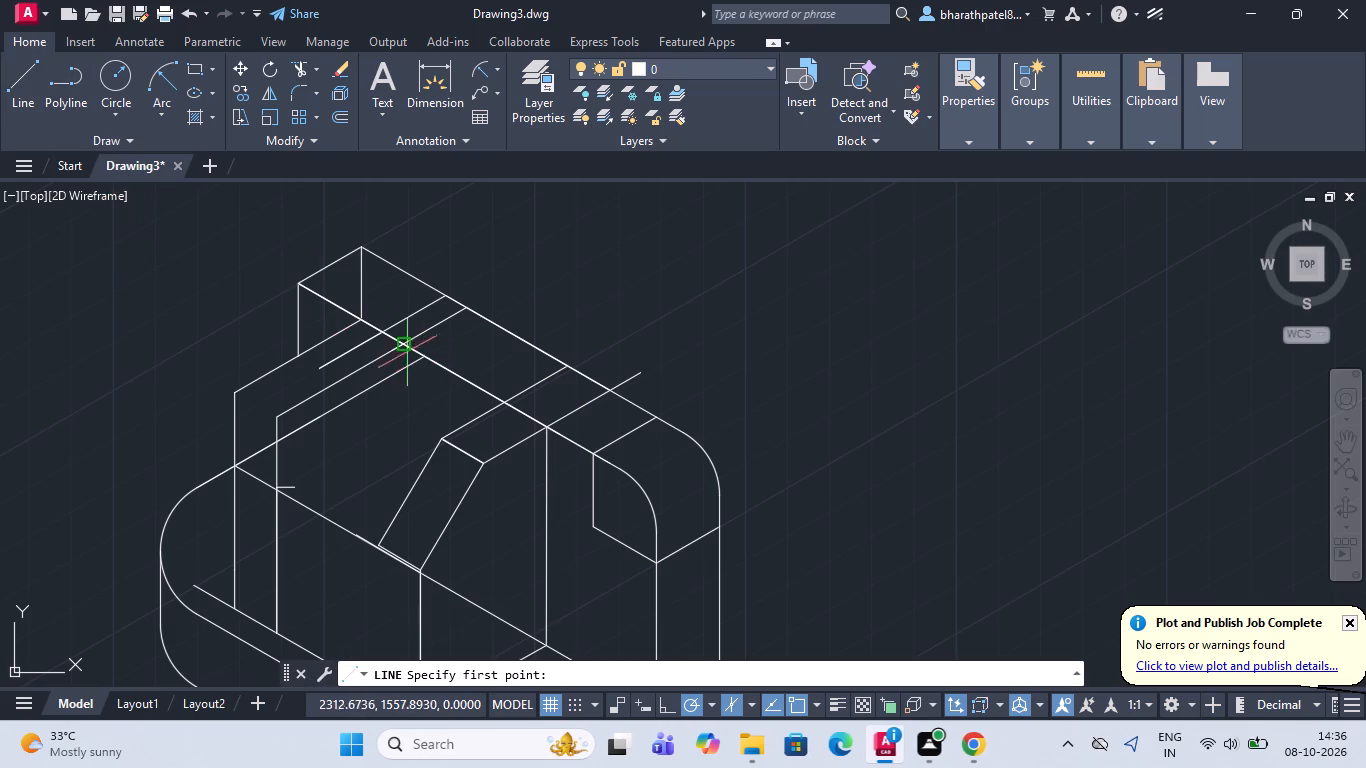
pyautogui.scroll(-1, 410, 345)
pyautogui.scroll(2, 410, 345)
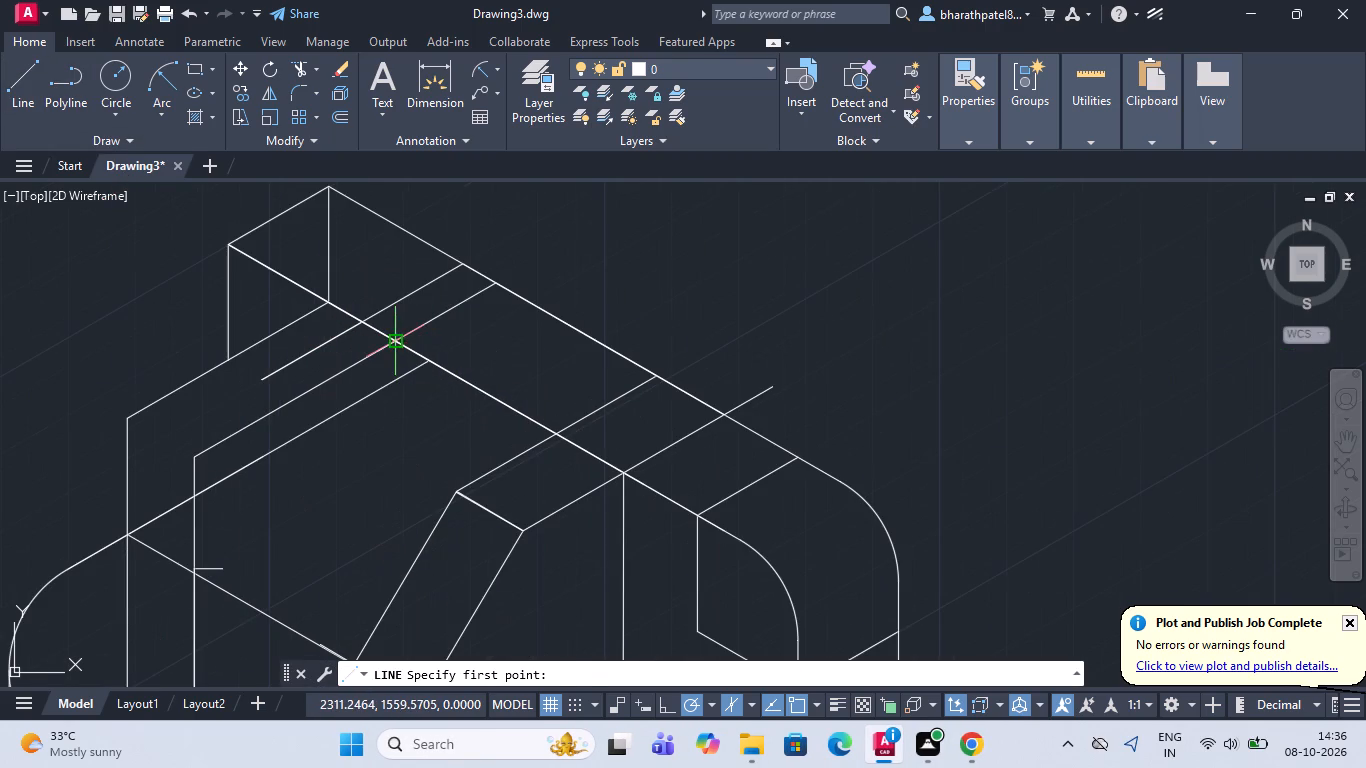
pyautogui.click(395, 338)
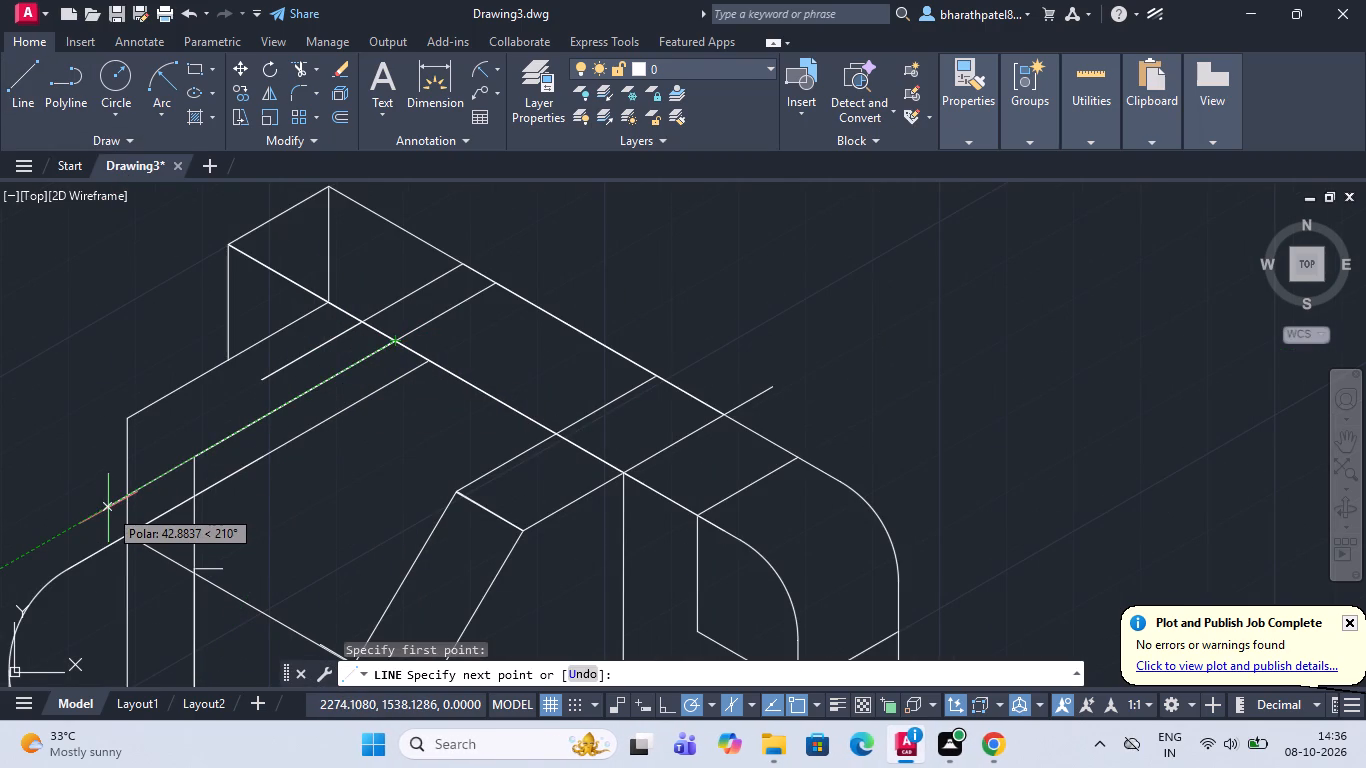
pyautogui.write('15')
pyautogui.press('Return')
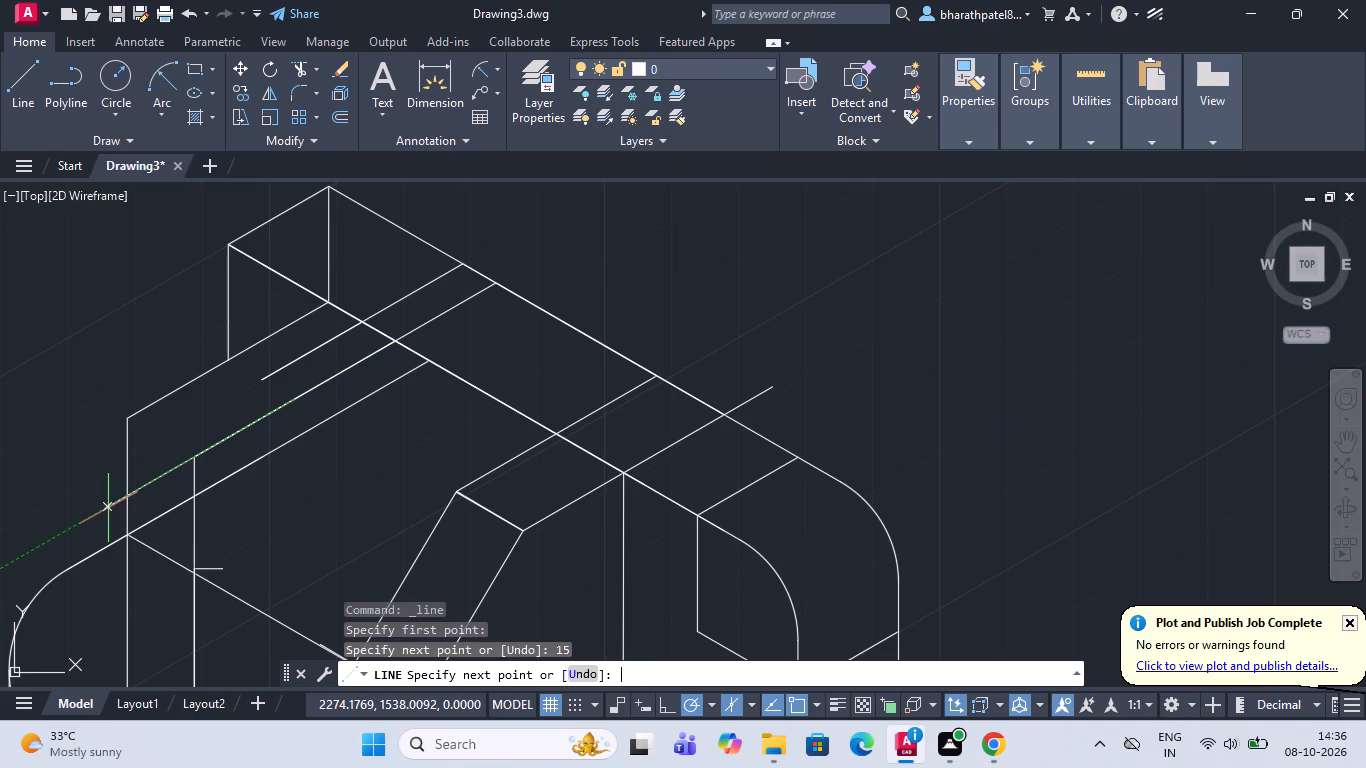
pyautogui.scroll(-1, 136, 528)
pyautogui.scroll(3, 171, 554)
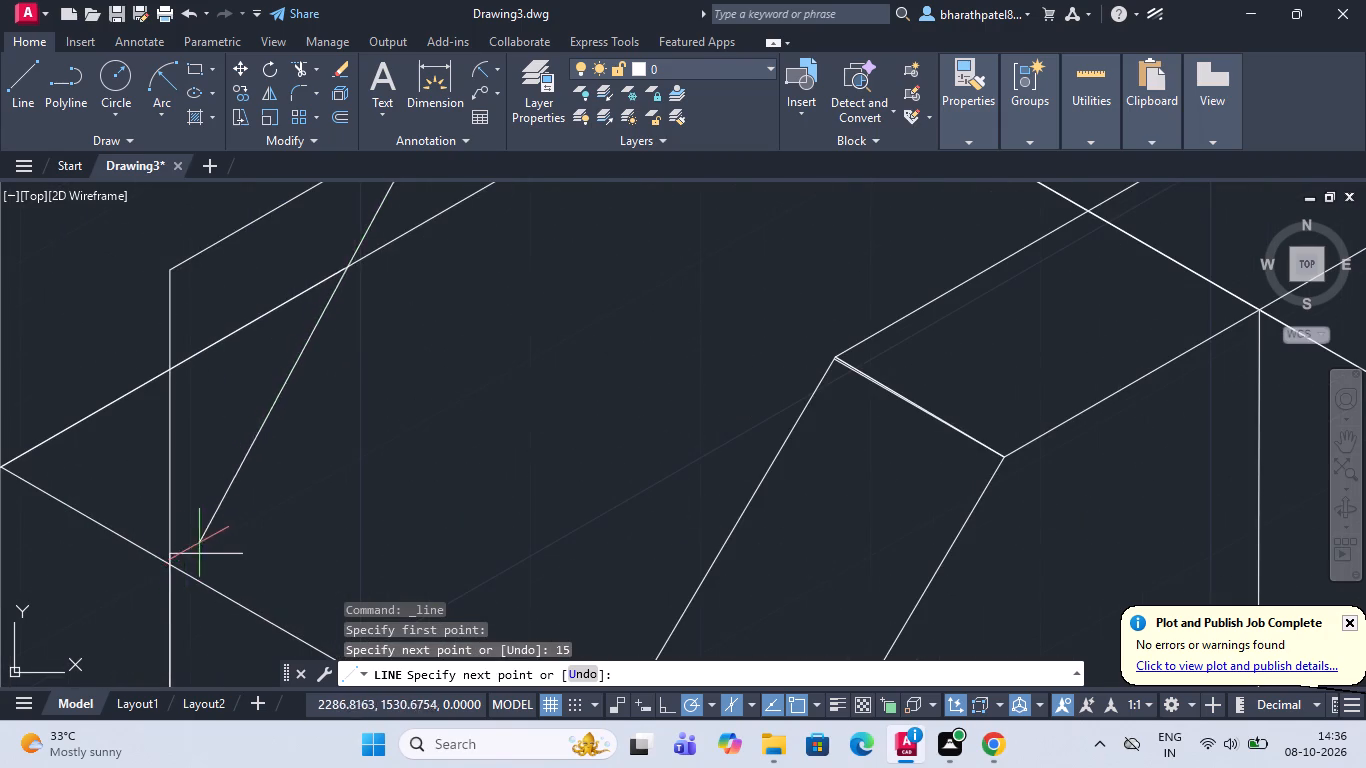
pyautogui.click(172, 549)
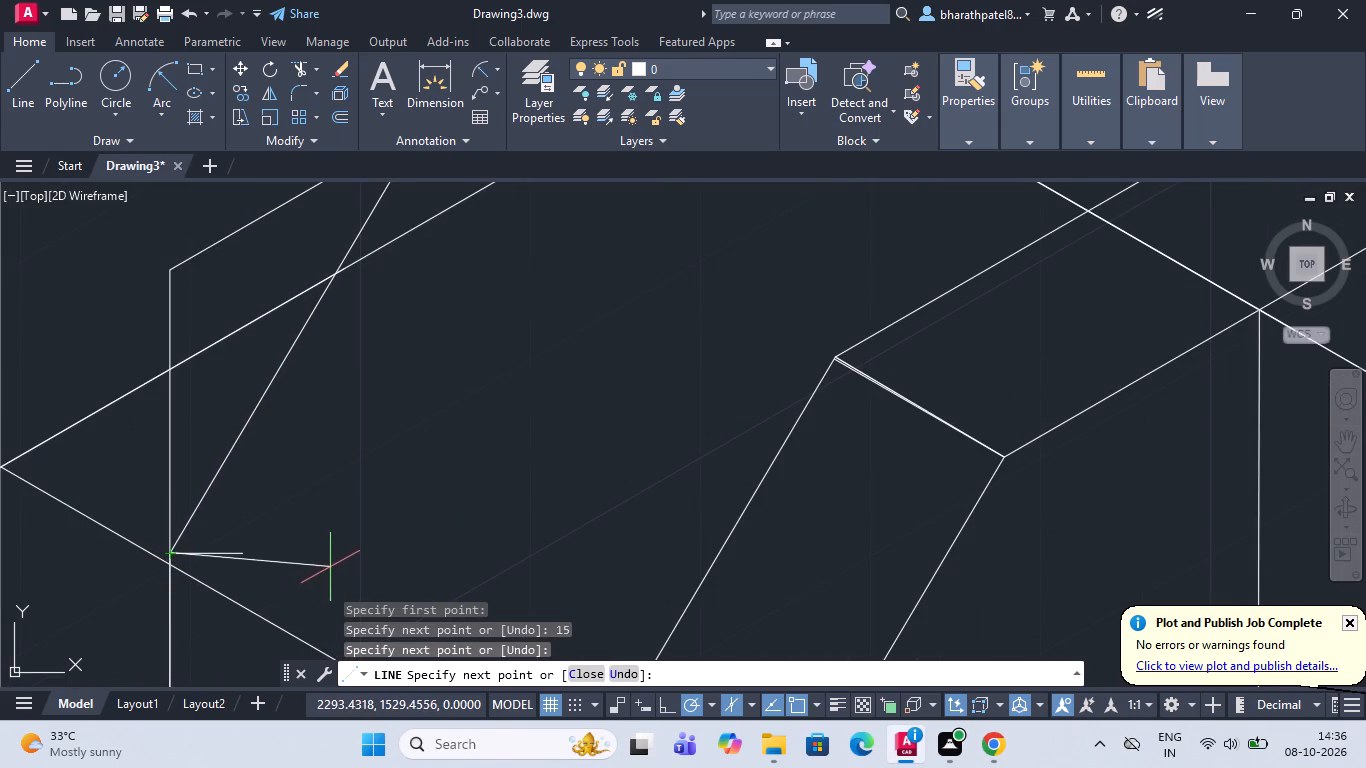
# Trim the second rib's short horizontal mark, the forward line beyond the inner slope's top, and the inner vertical above the slope's foot.
pyautogui.press('Escape')
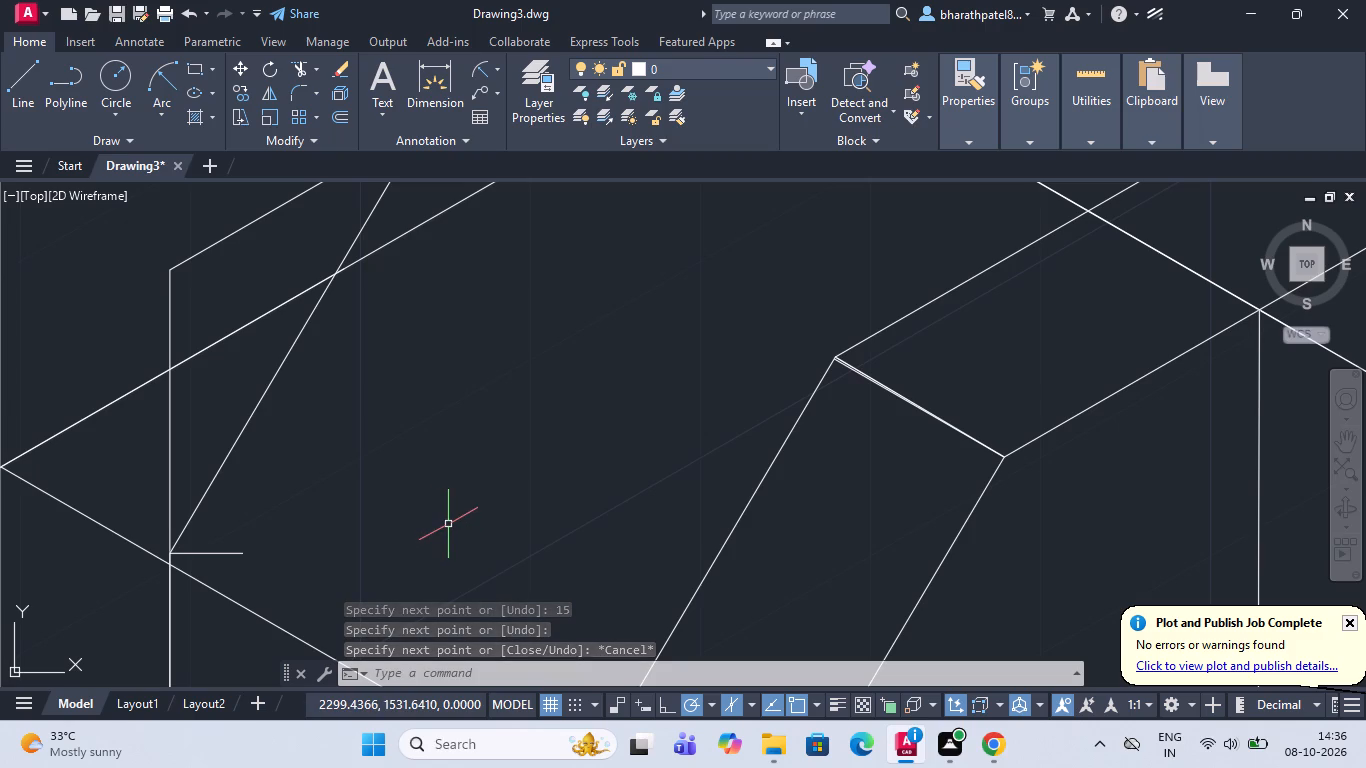
pyautogui.scroll(-3, 451, 519)
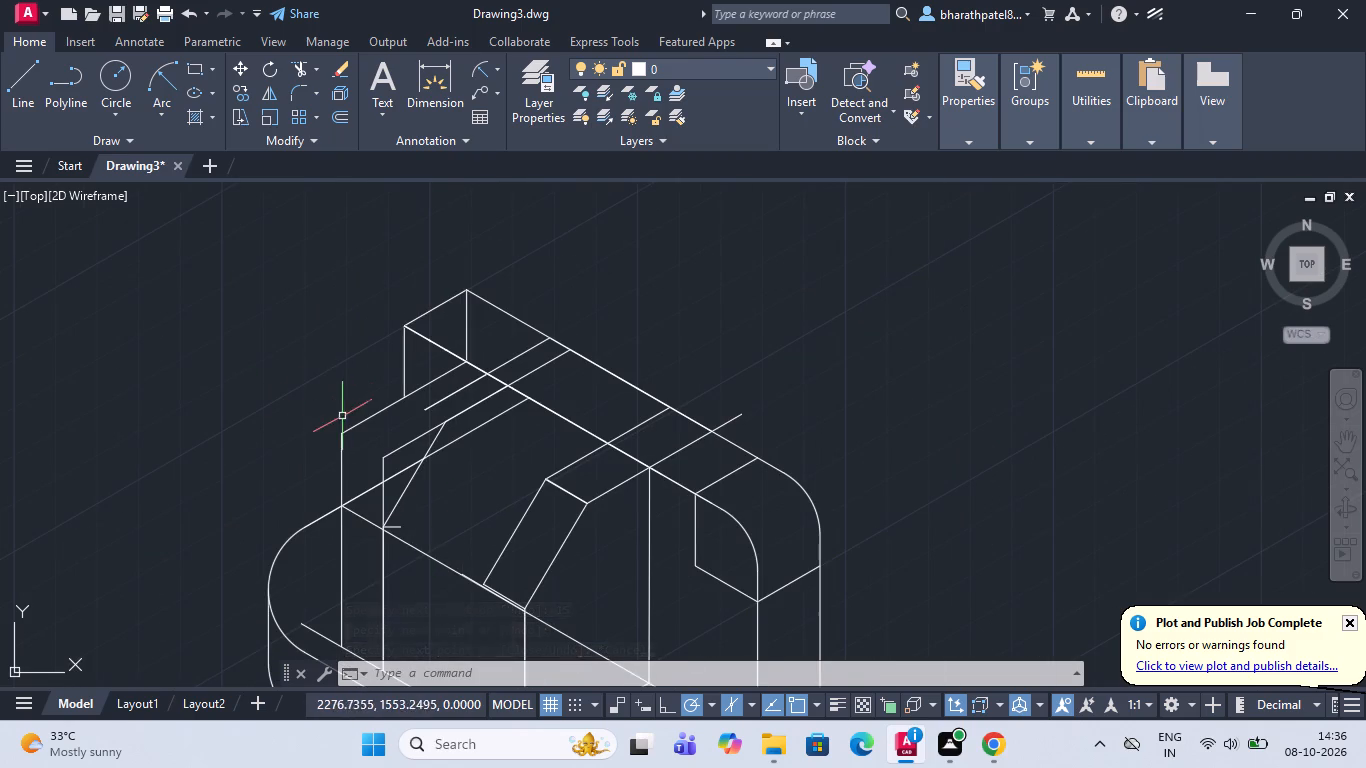
pyautogui.click(298, 67)
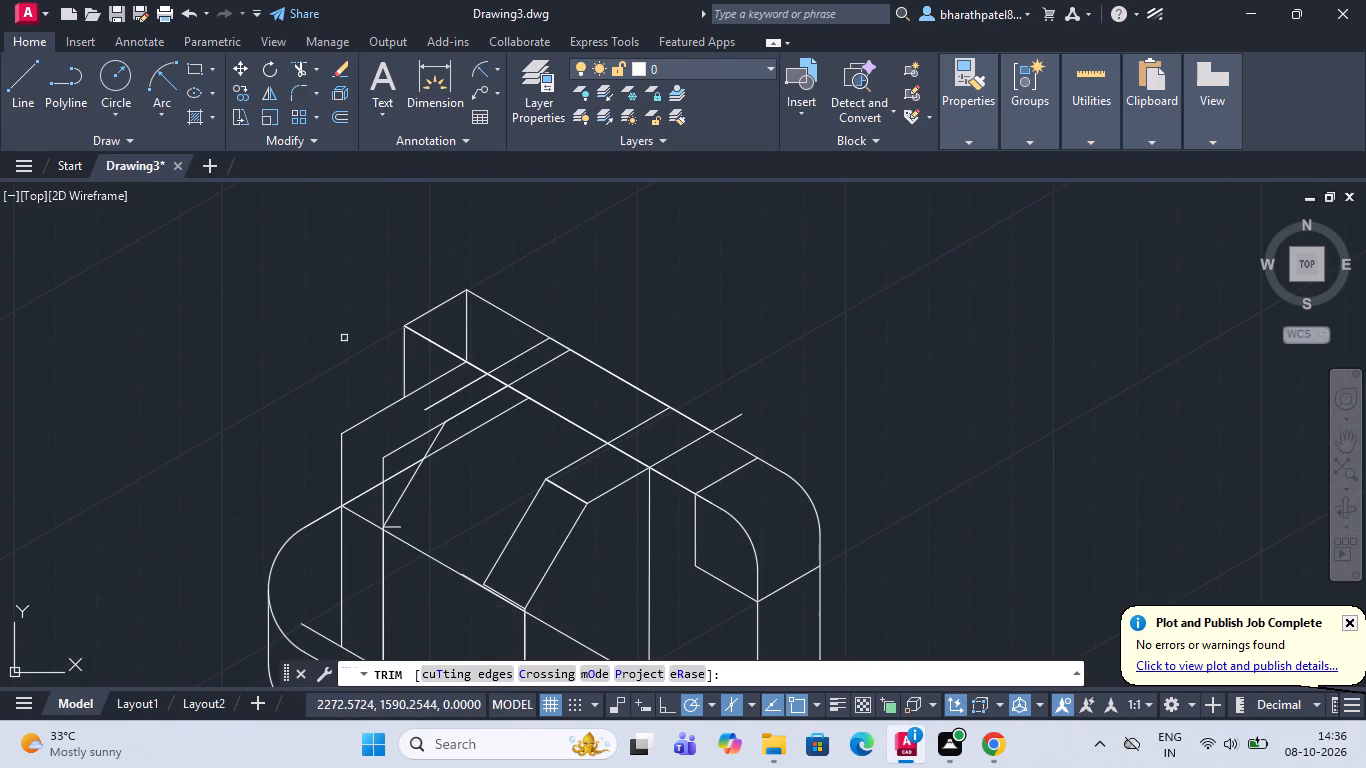
pyautogui.click(395, 525)
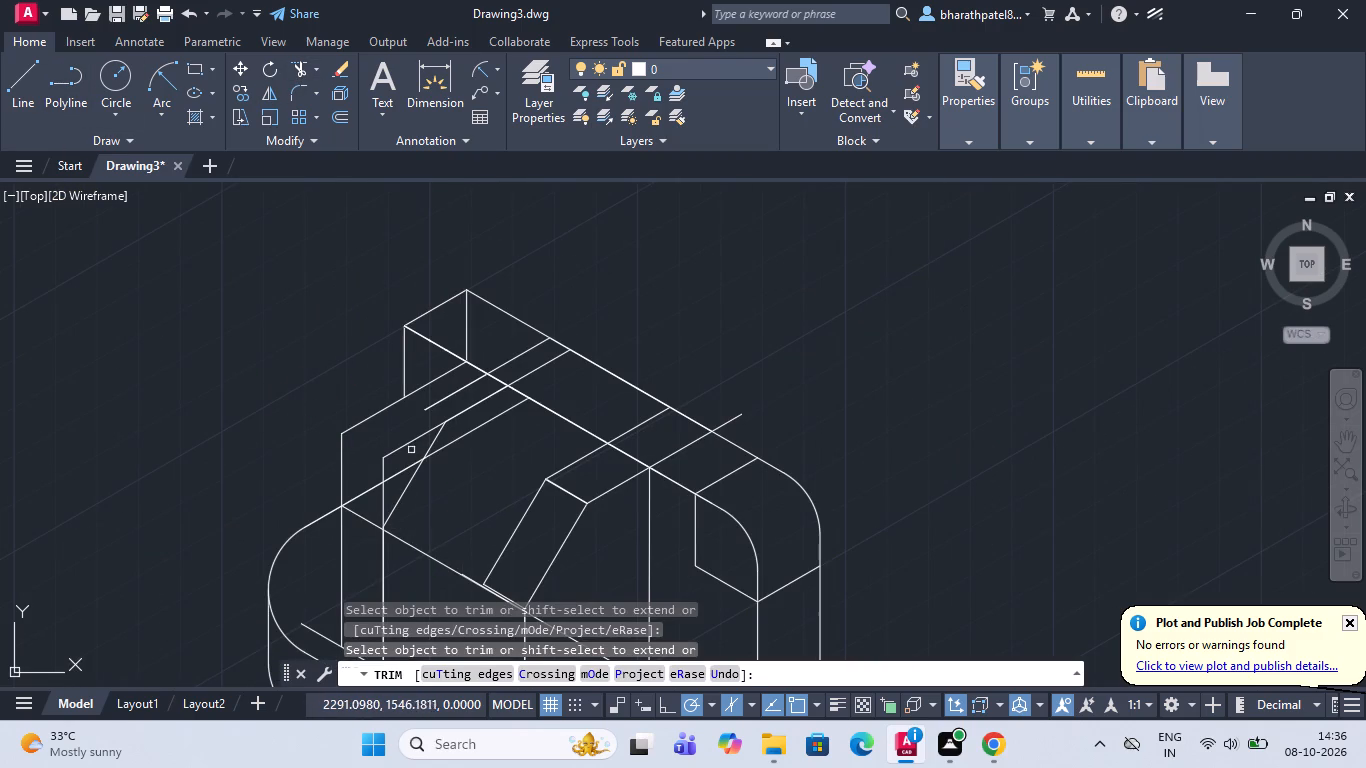
pyautogui.click(410, 444)
pyautogui.scroll(3, 376, 503)
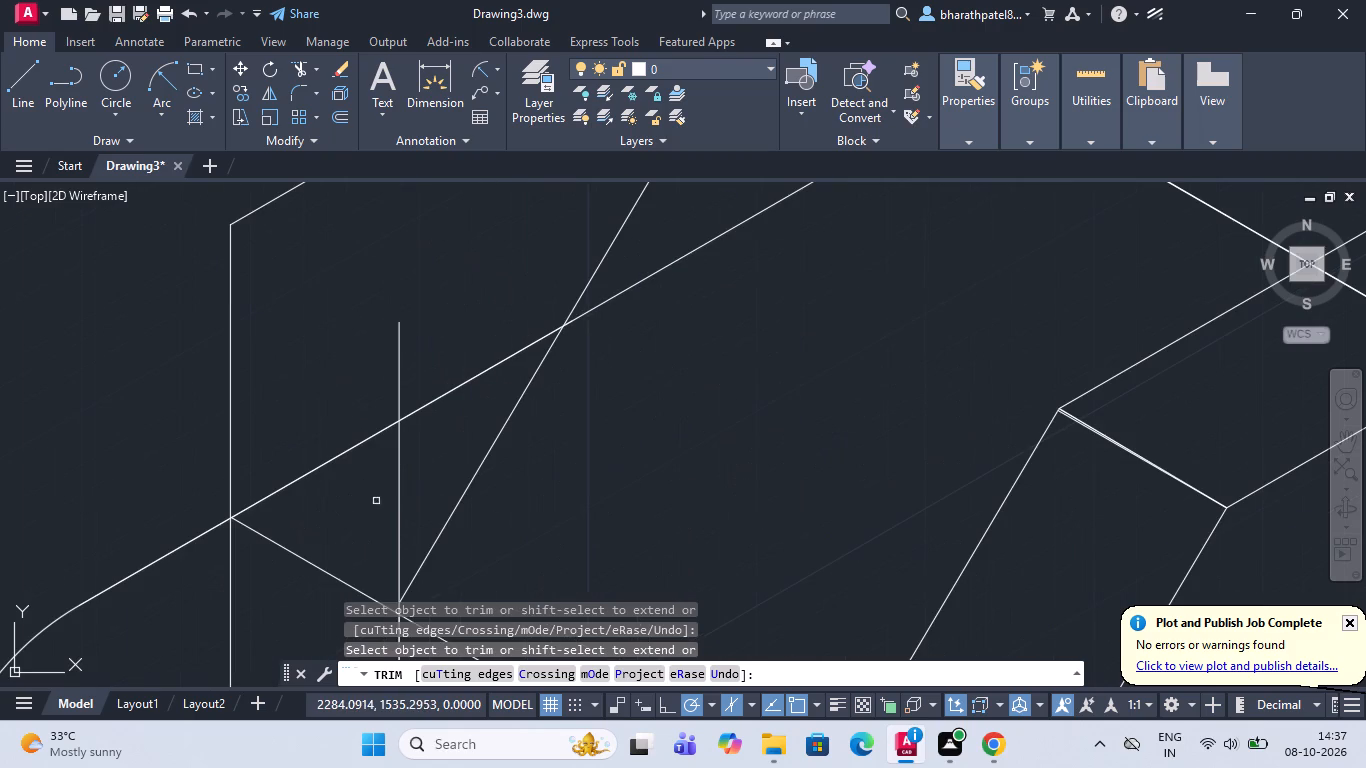
pyautogui.click(376, 492)
pyautogui.click(416, 474)
pyautogui.click(305, 377)
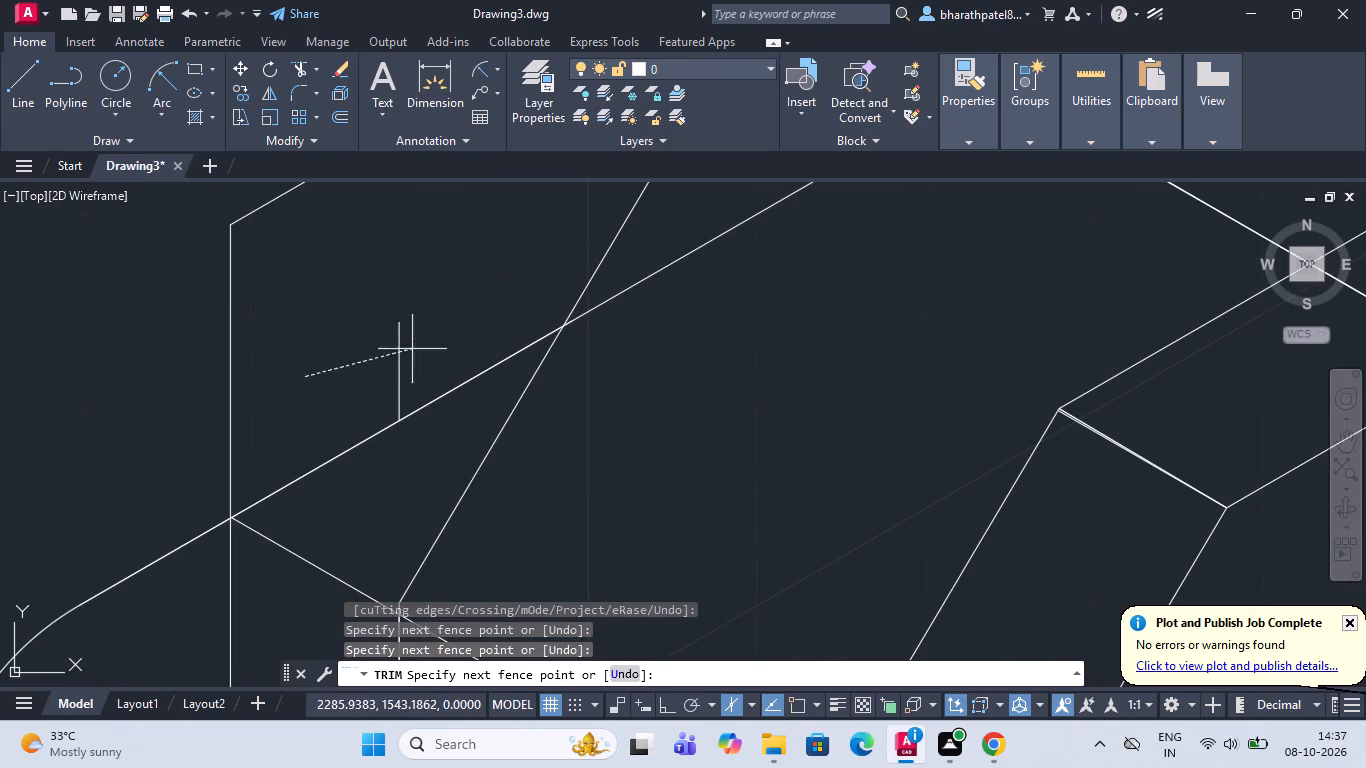
pyautogui.click(446, 346)
pyautogui.scroll(-5, 451, 342)
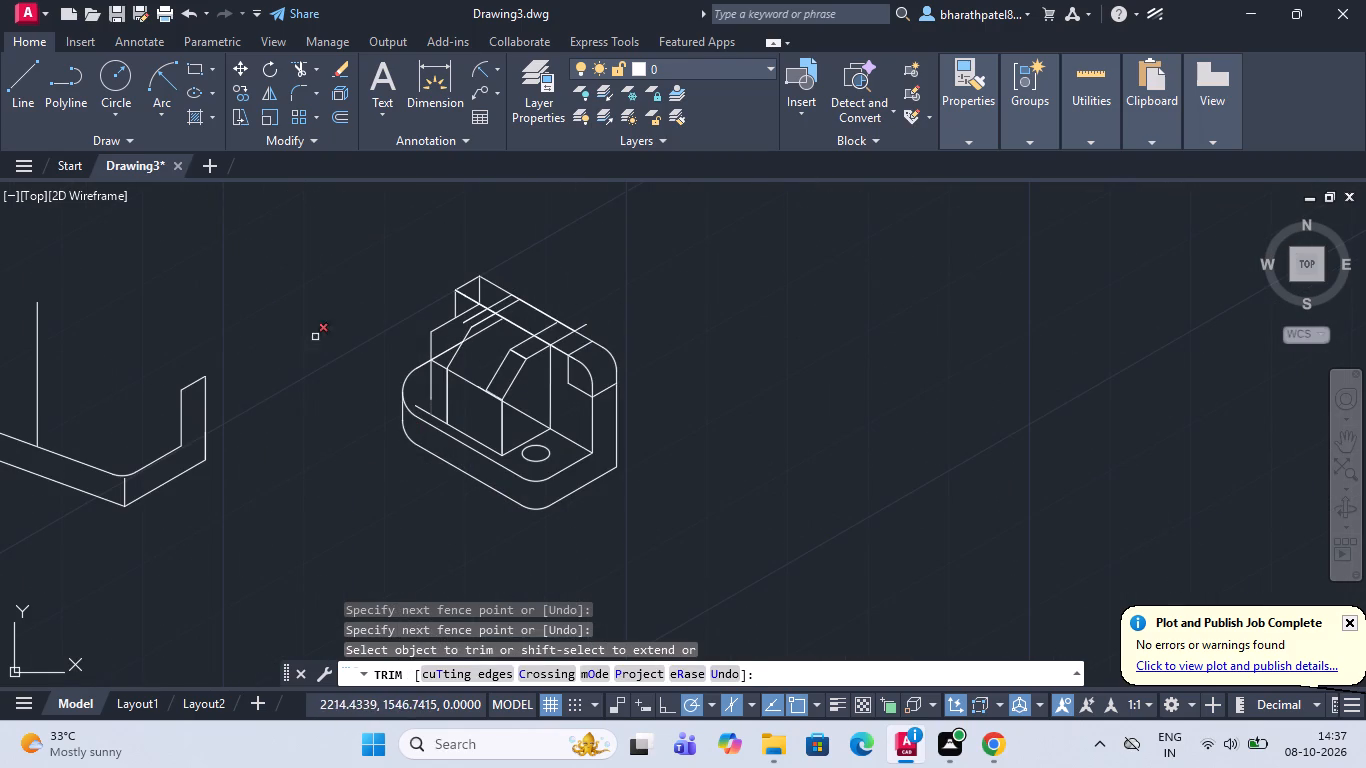
# From the second rib's outer crossing with the upright's front top edge, draw 15 units forward, then a vertical mark about 6.4 units down.
pyautogui.click(14, 87)
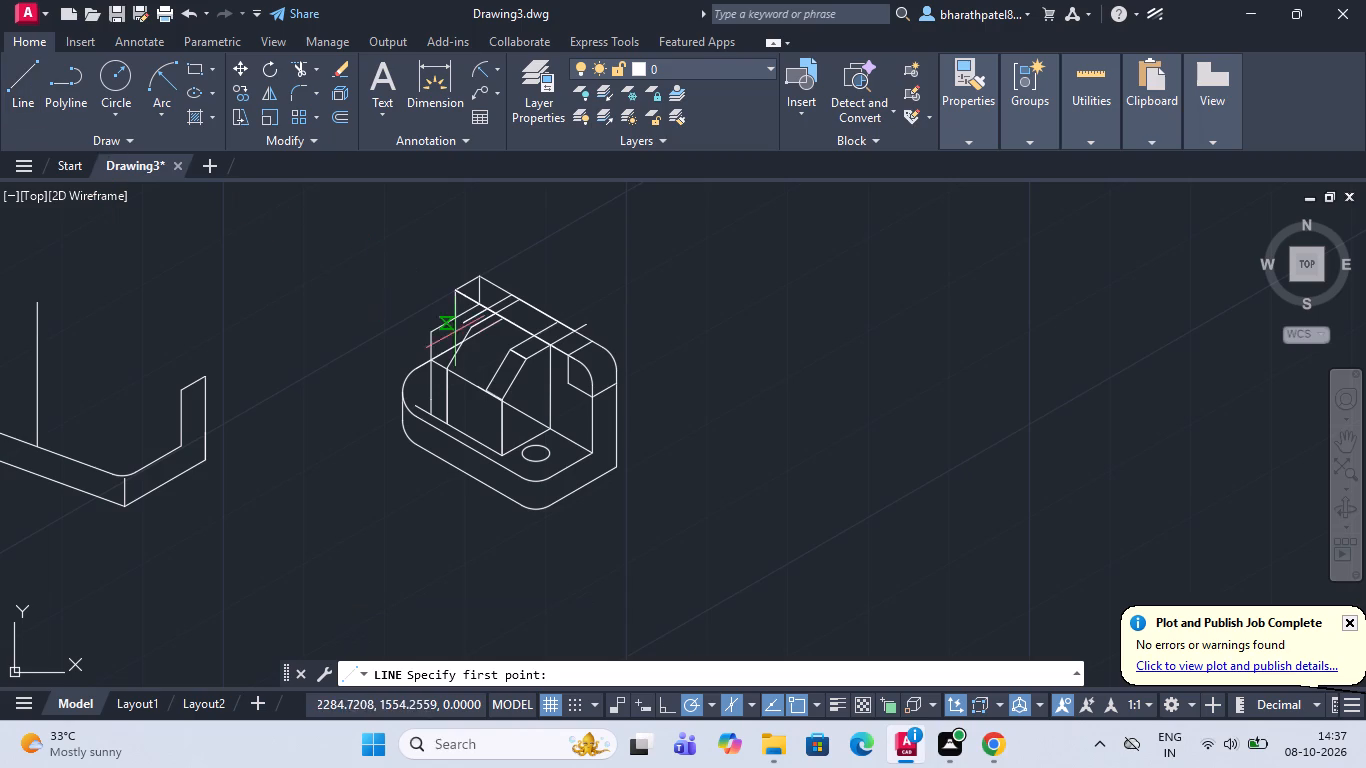
pyautogui.scroll(3, 470, 340)
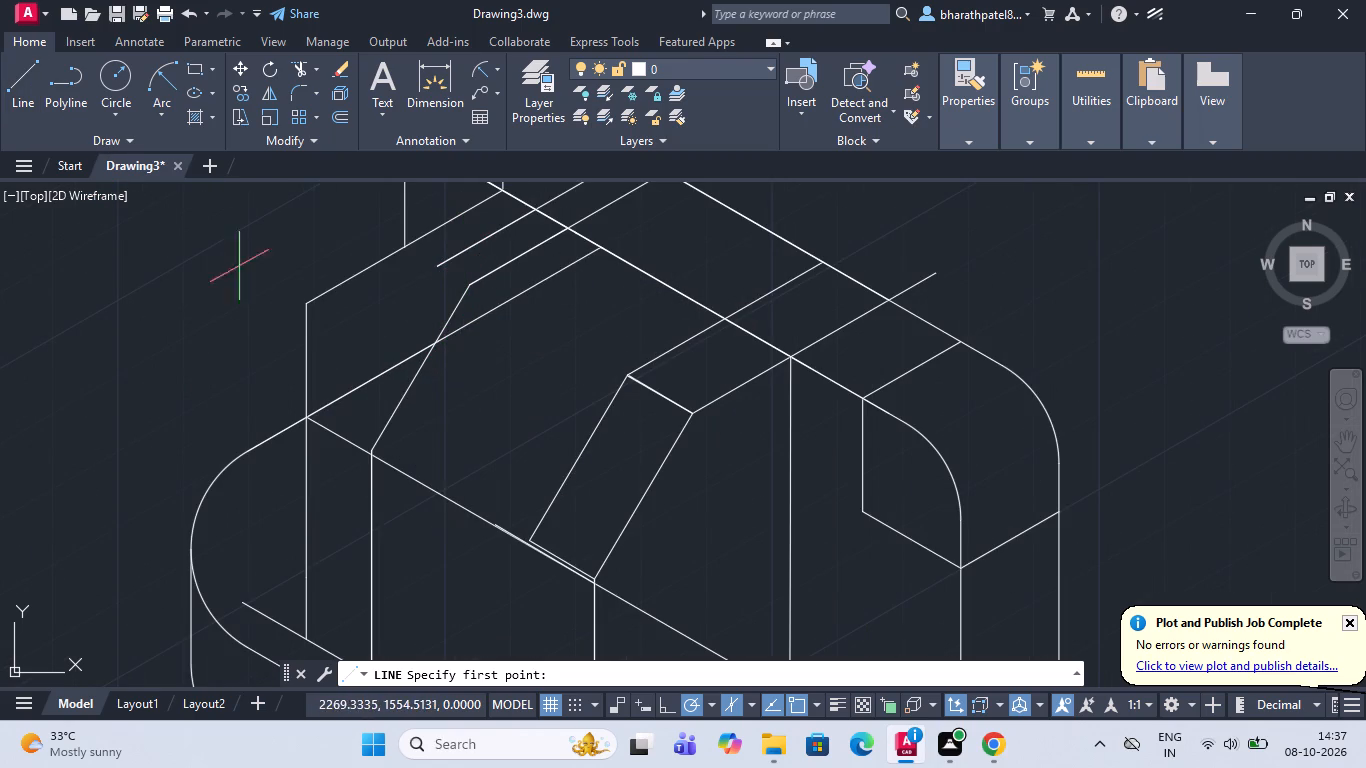
pyautogui.click(504, 185)
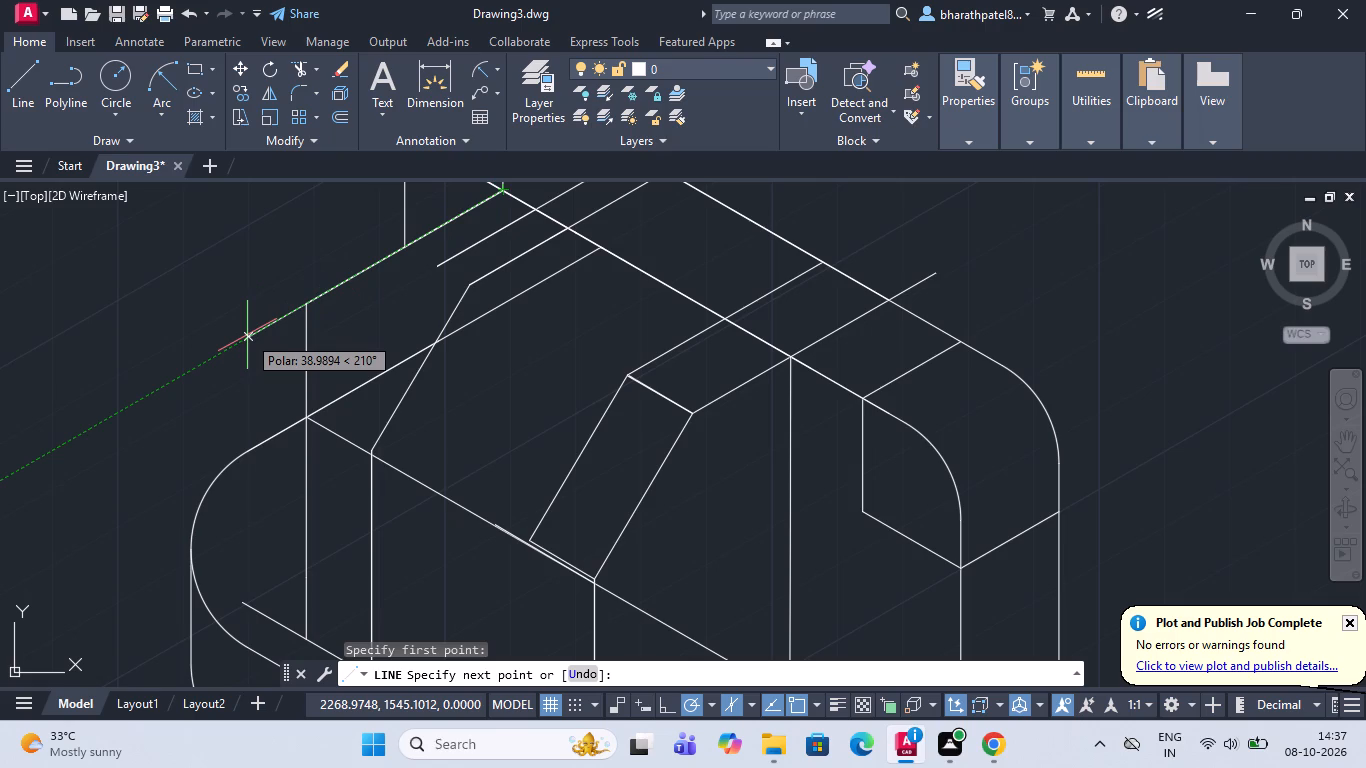
pyautogui.write('15')
pyautogui.press('Return')
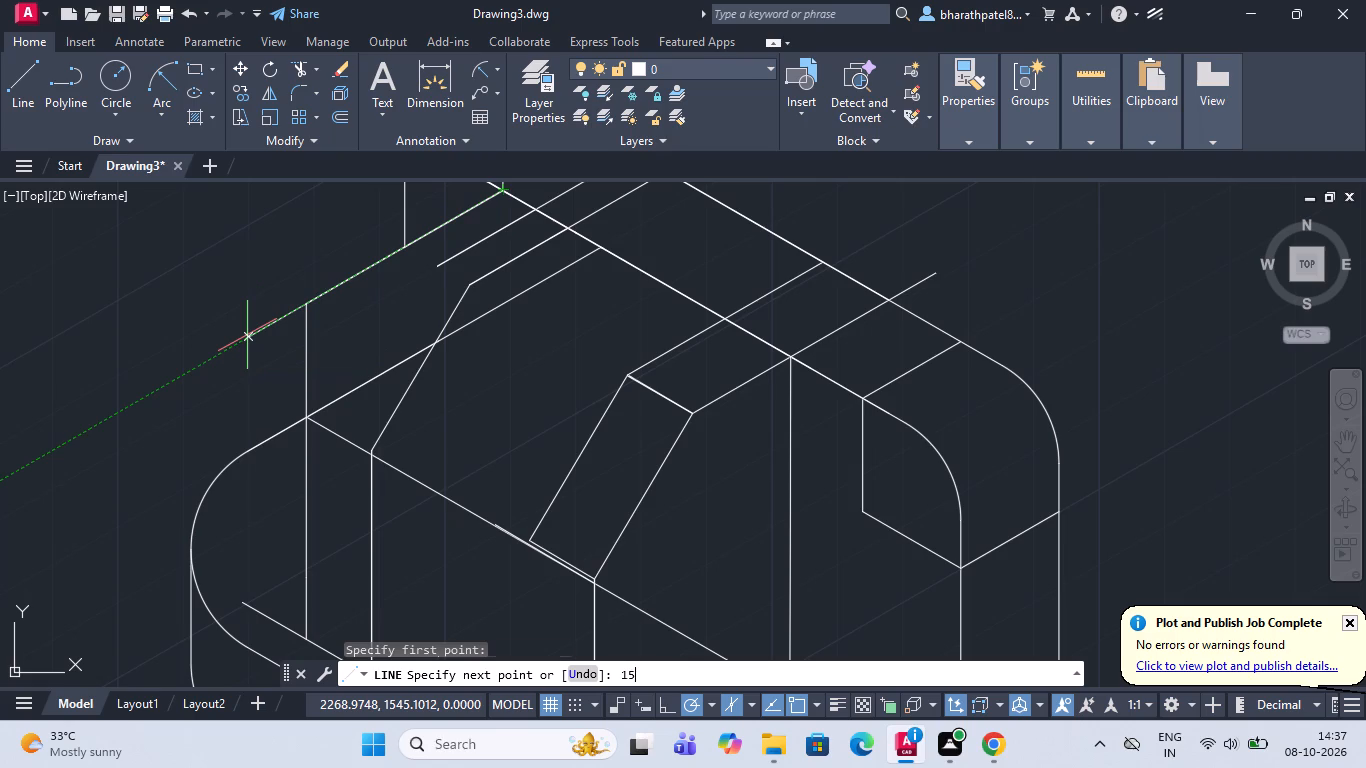
pyautogui.click(405, 295)
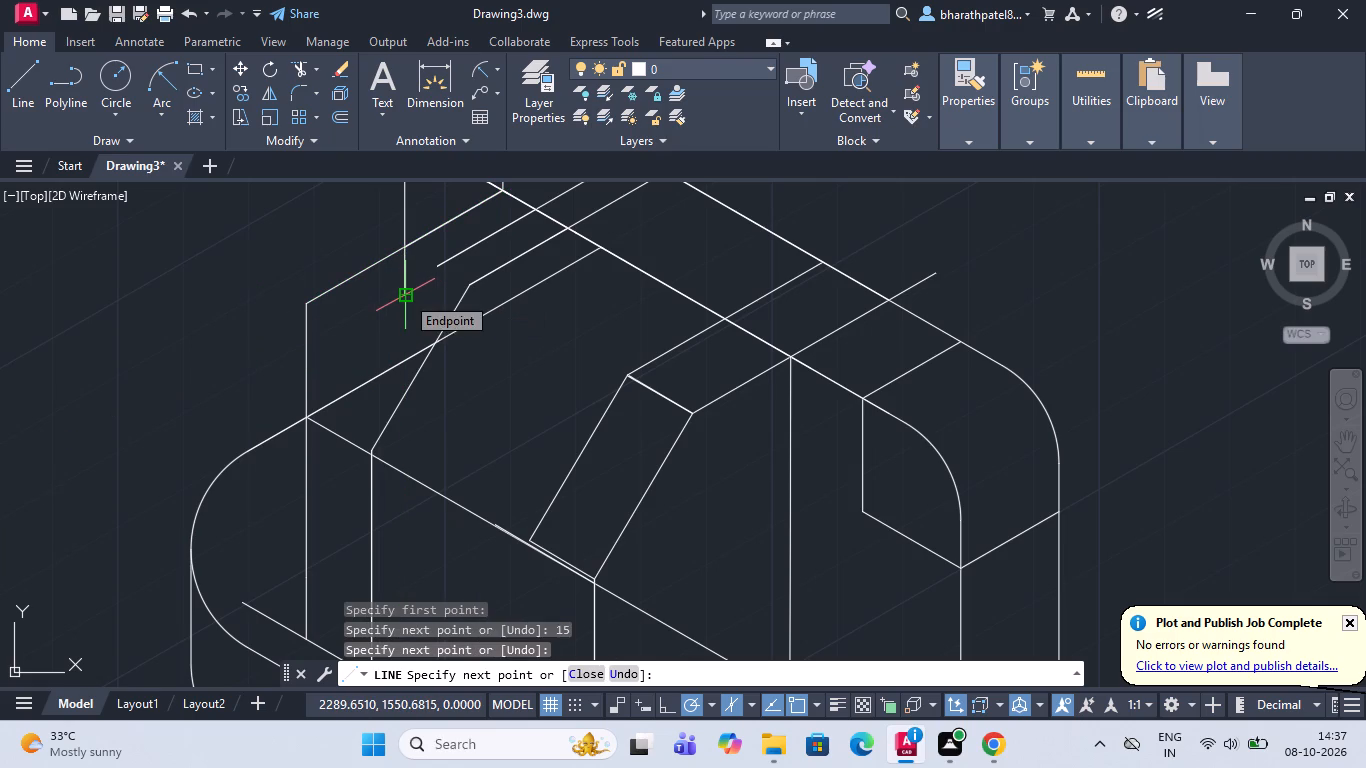
pyautogui.press('Escape')
# From the foot of the second rib's outer vertical on the base line, draw 30 units up, then a slope up to the 15-unit forward point.
pyautogui.click(25, 85)
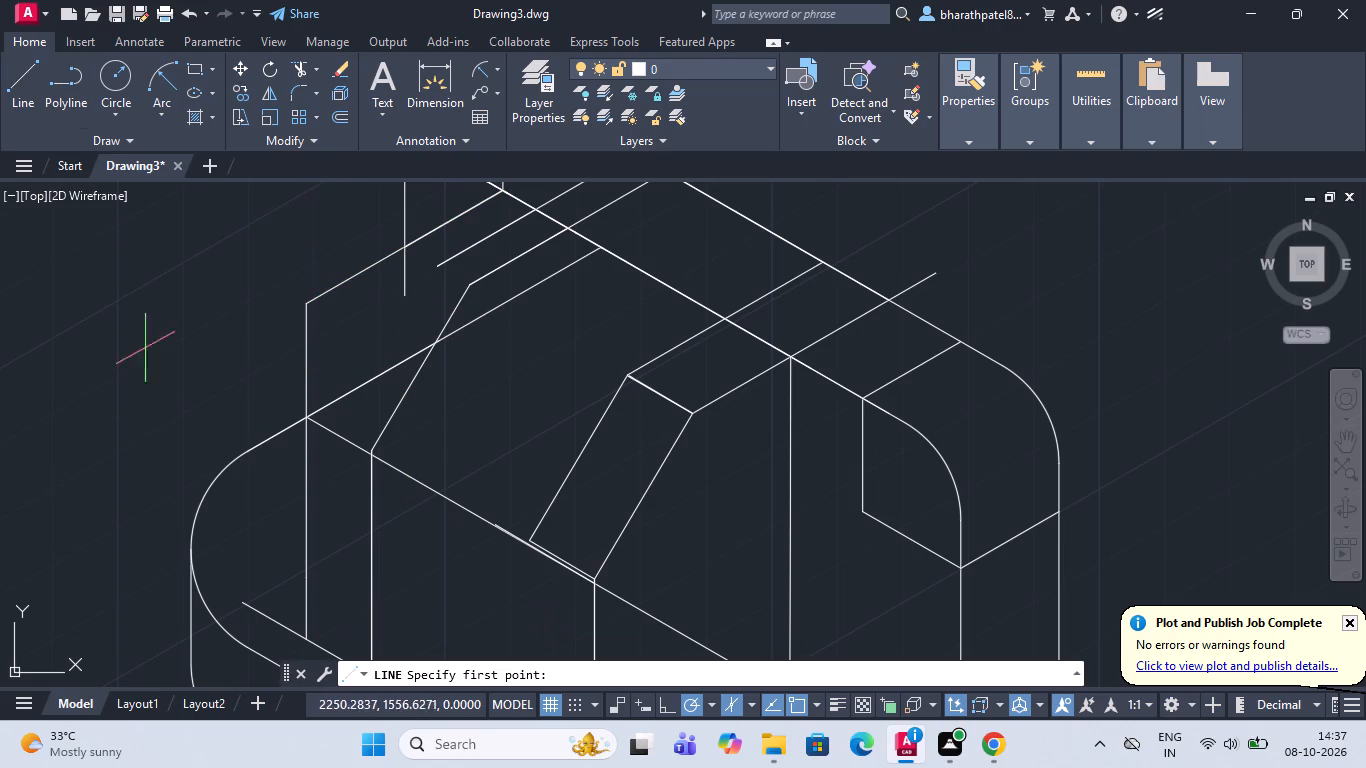
pyautogui.scroll(2, 305, 632)
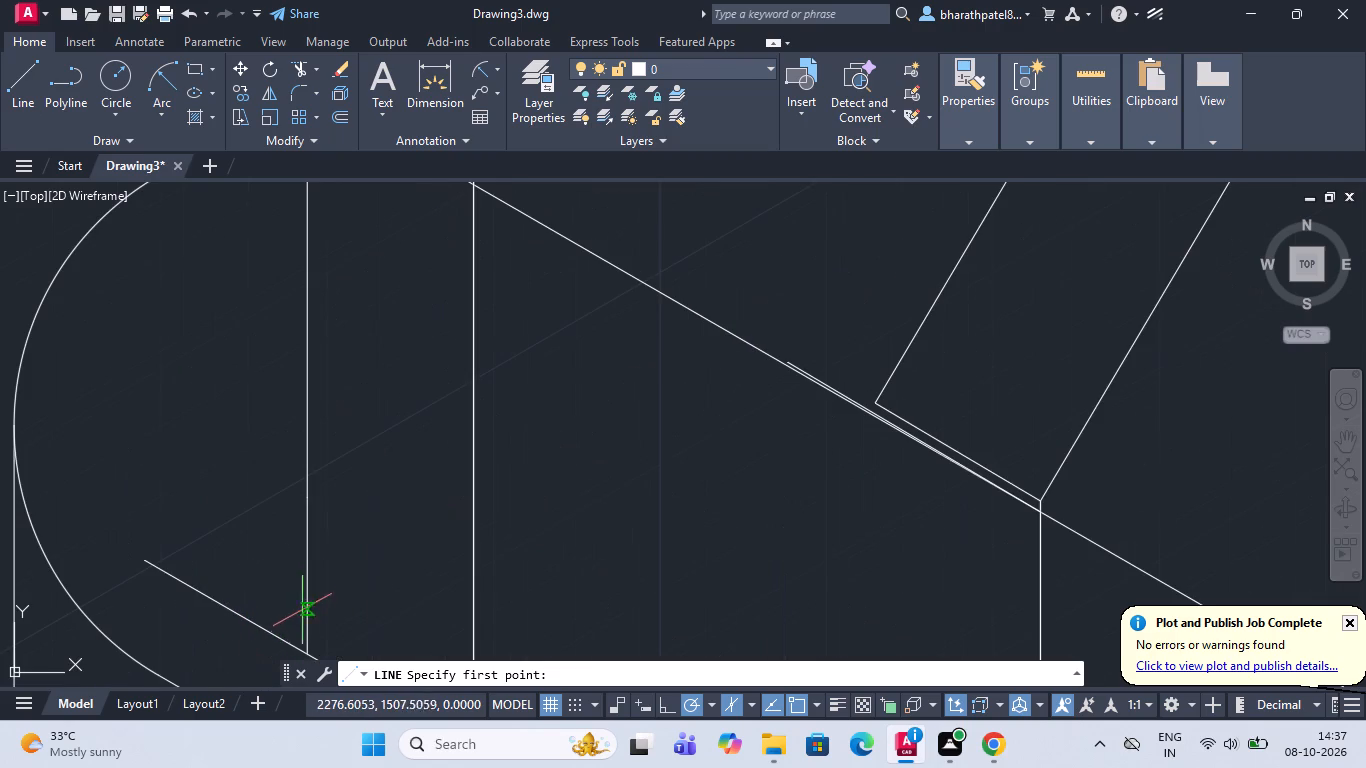
pyautogui.click(310, 654)
pyautogui.scroll(-4, 310, 654)
pyautogui.scroll(1, 310, 654)
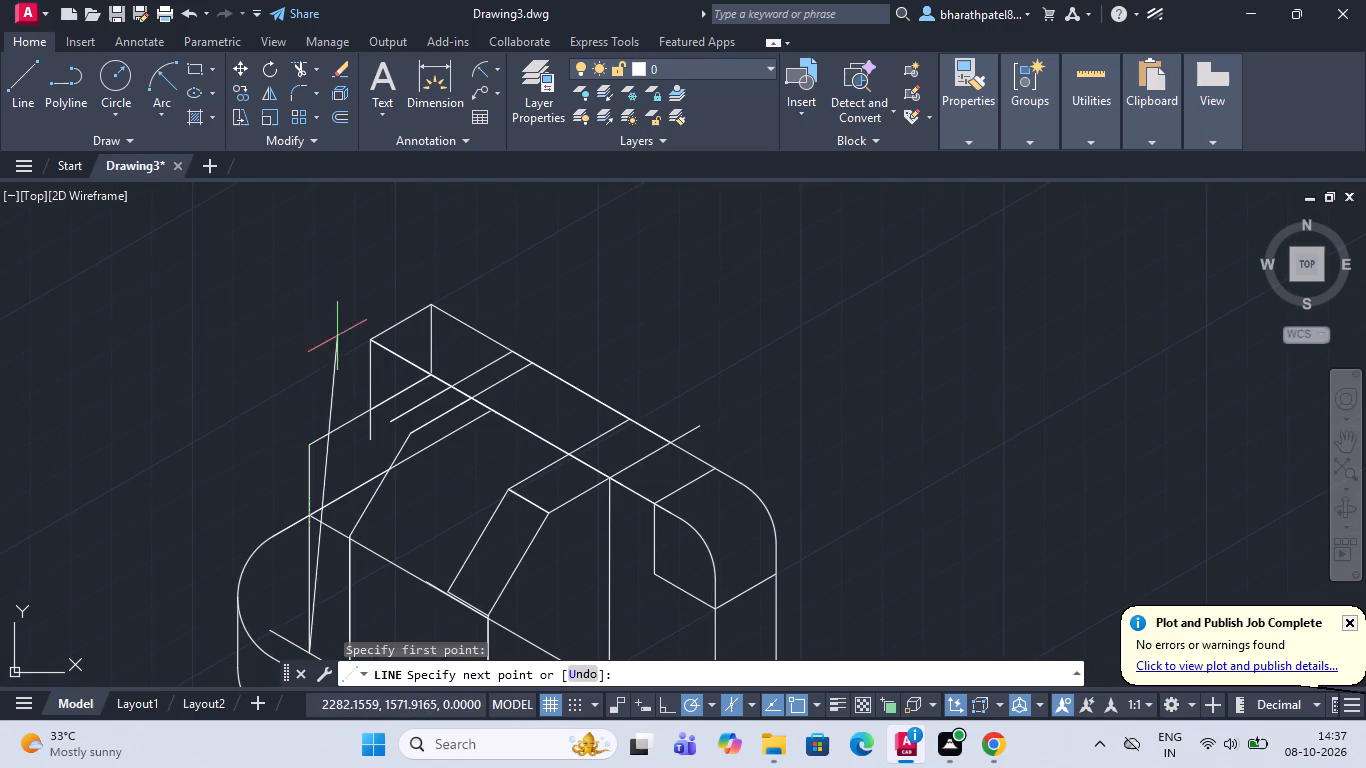
pyautogui.write('30')
pyautogui.press('Return')
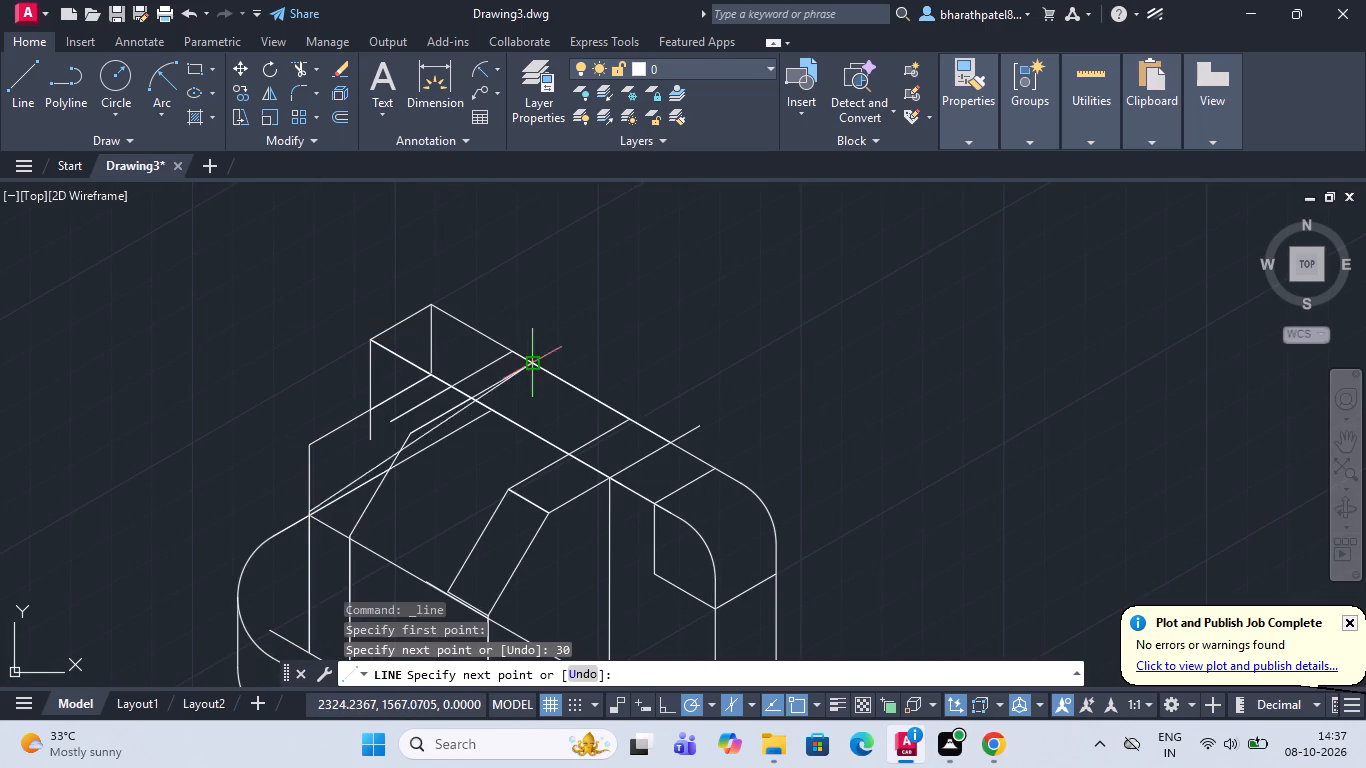
pyautogui.scroll(5, 384, 430)
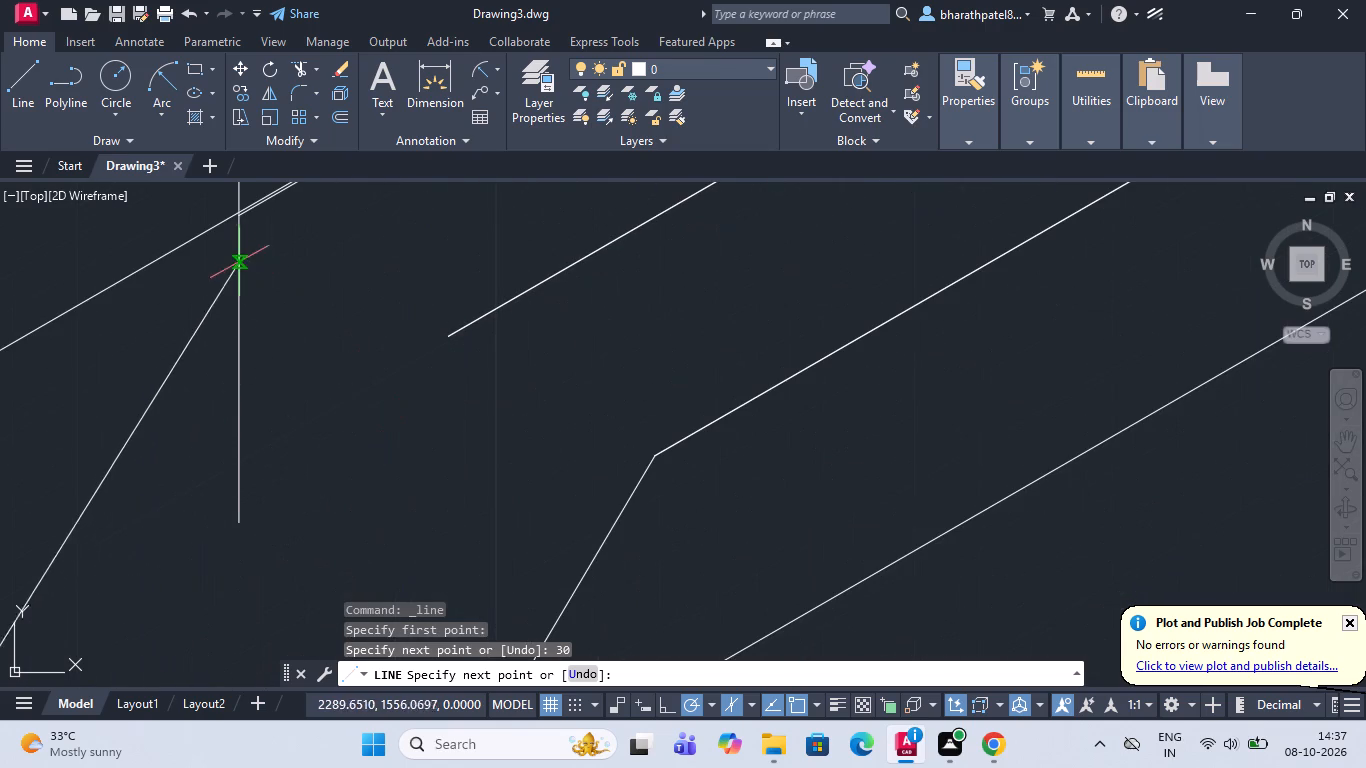
pyautogui.scroll(1, 243, 209)
pyautogui.scroll(-5, 270, 293)
pyautogui.scroll(4, 264, 291)
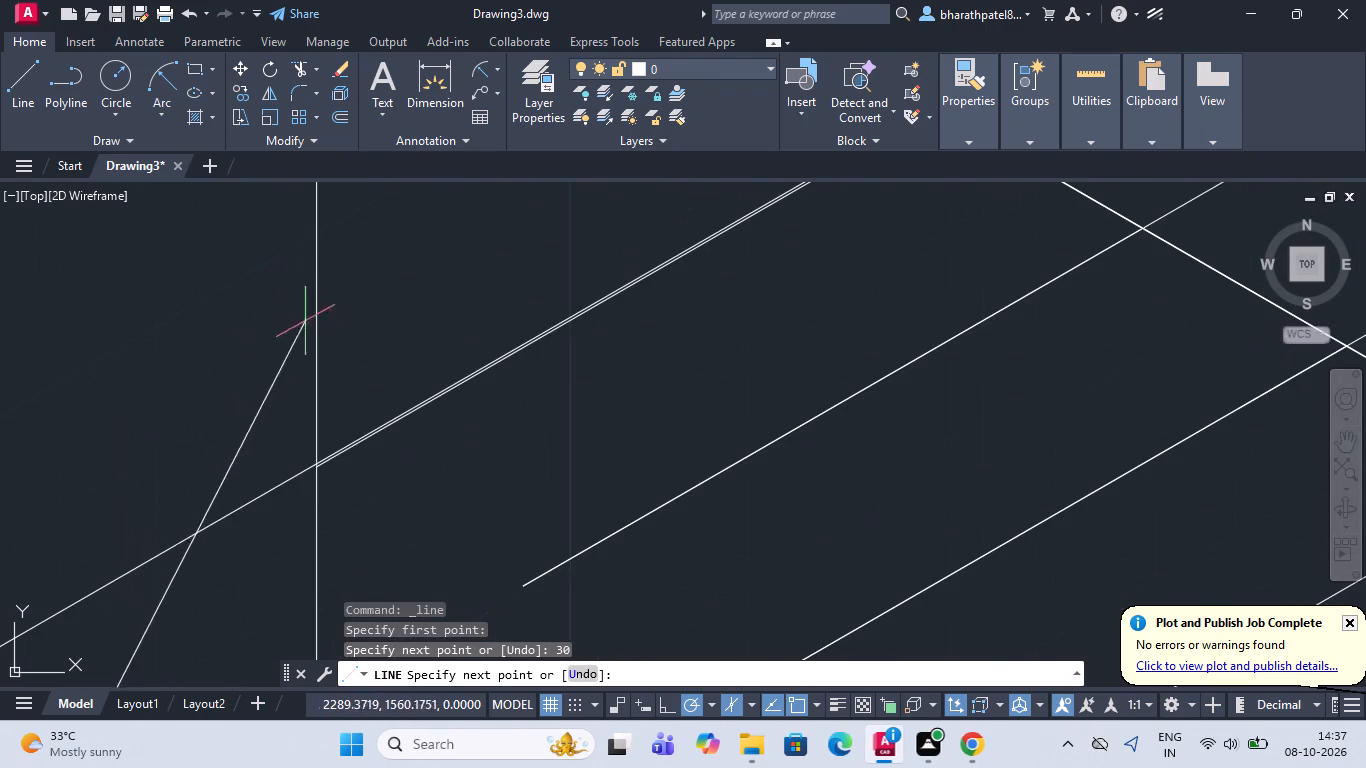
pyautogui.scroll(3, 326, 457)
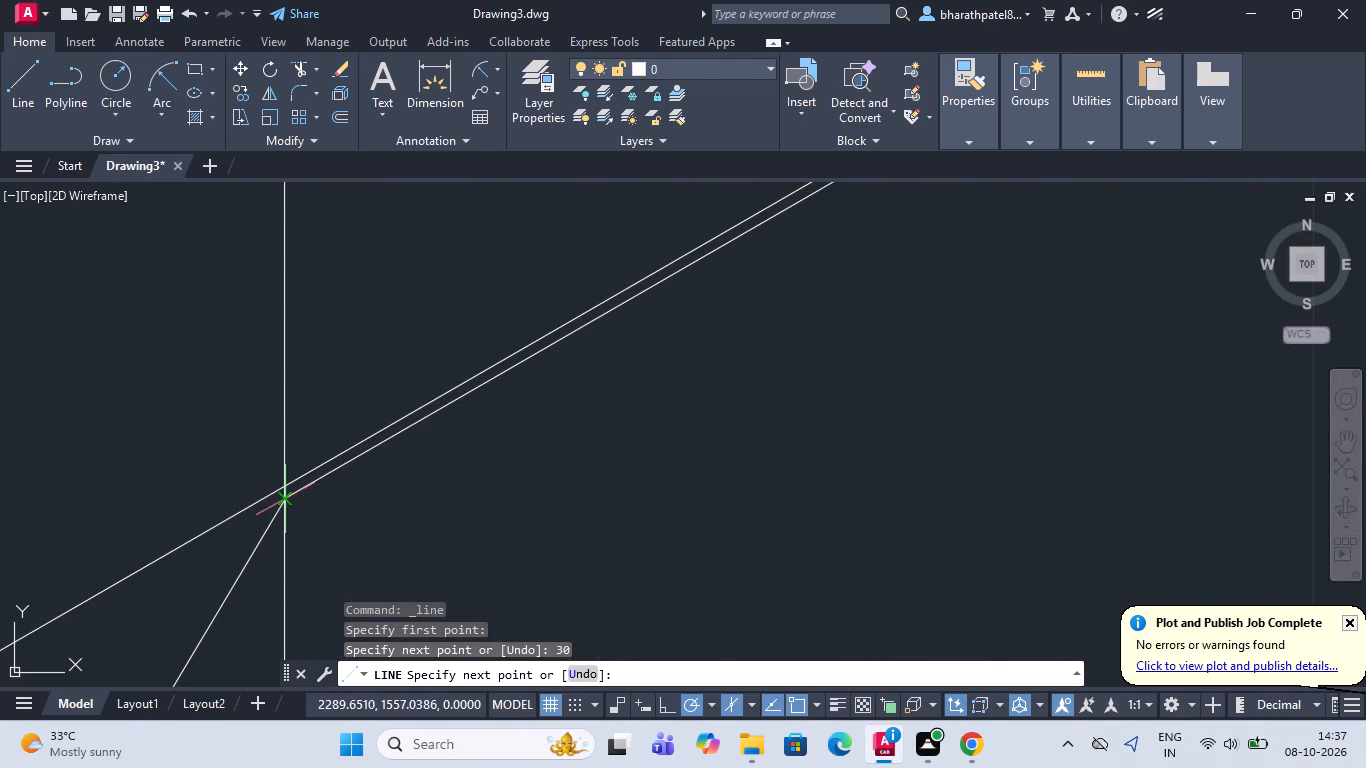
pyautogui.click(286, 497)
pyautogui.press('Escape')
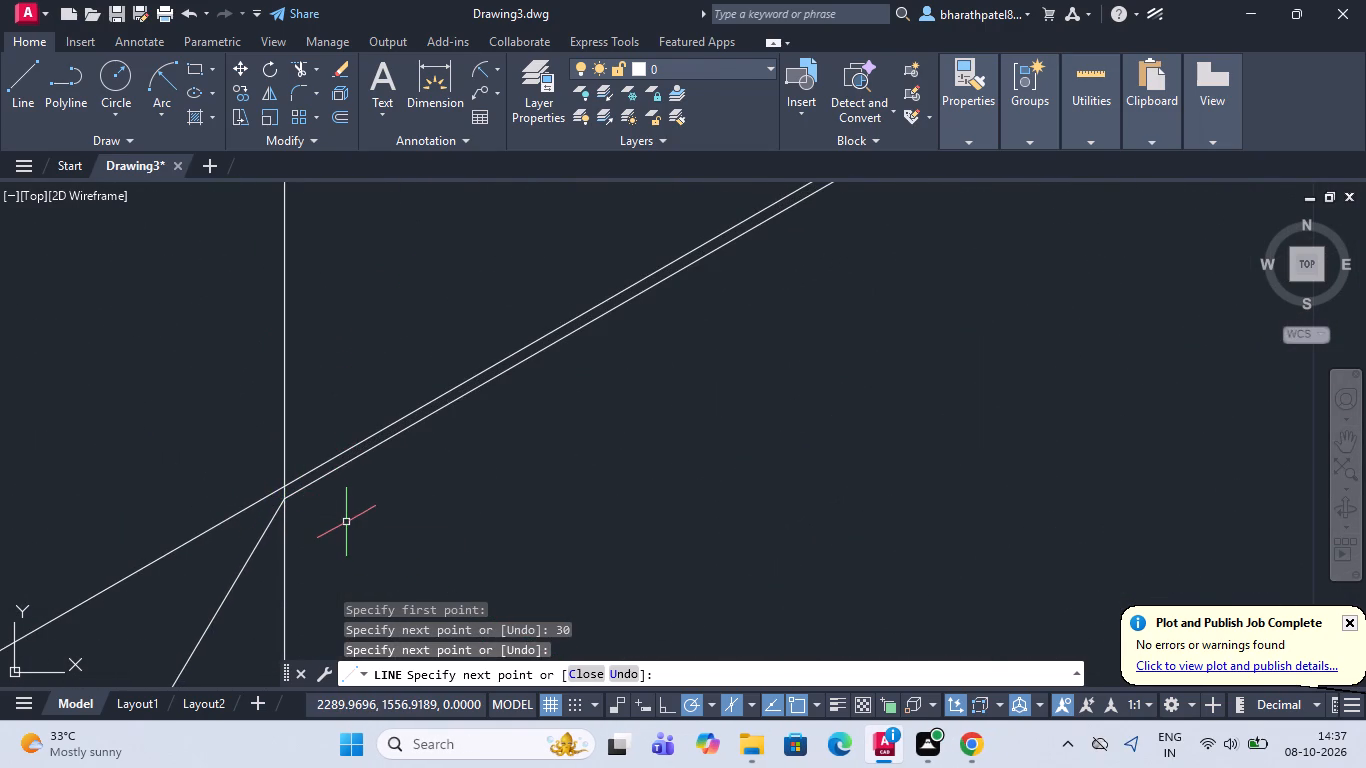
# Trim the second rib's outer vertical above the slope, its forward line beyond the slope, and the vertical mark below the slope's top.
pyautogui.scroll(-8, 346, 522)
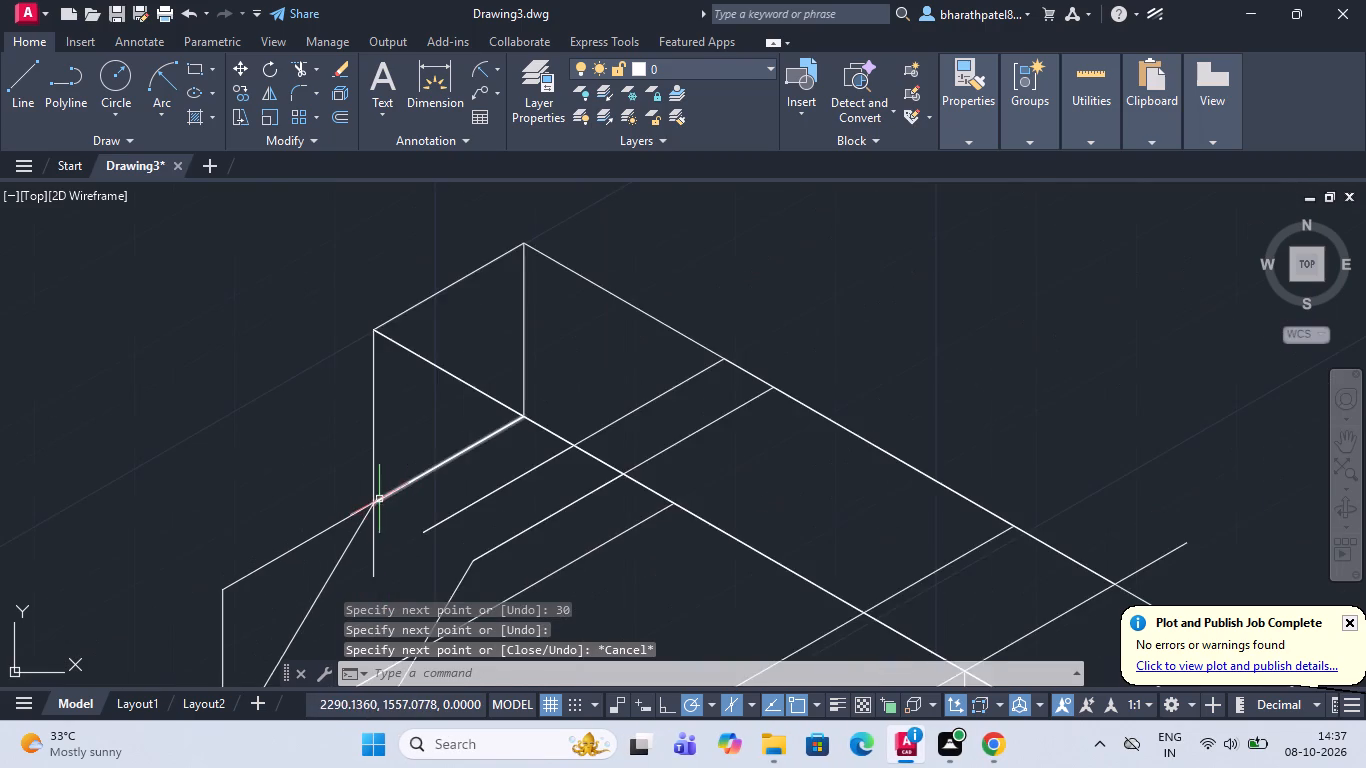
pyautogui.scroll(-2, 386, 462)
pyautogui.click(300, 68)
pyautogui.scroll(2, 358, 525)
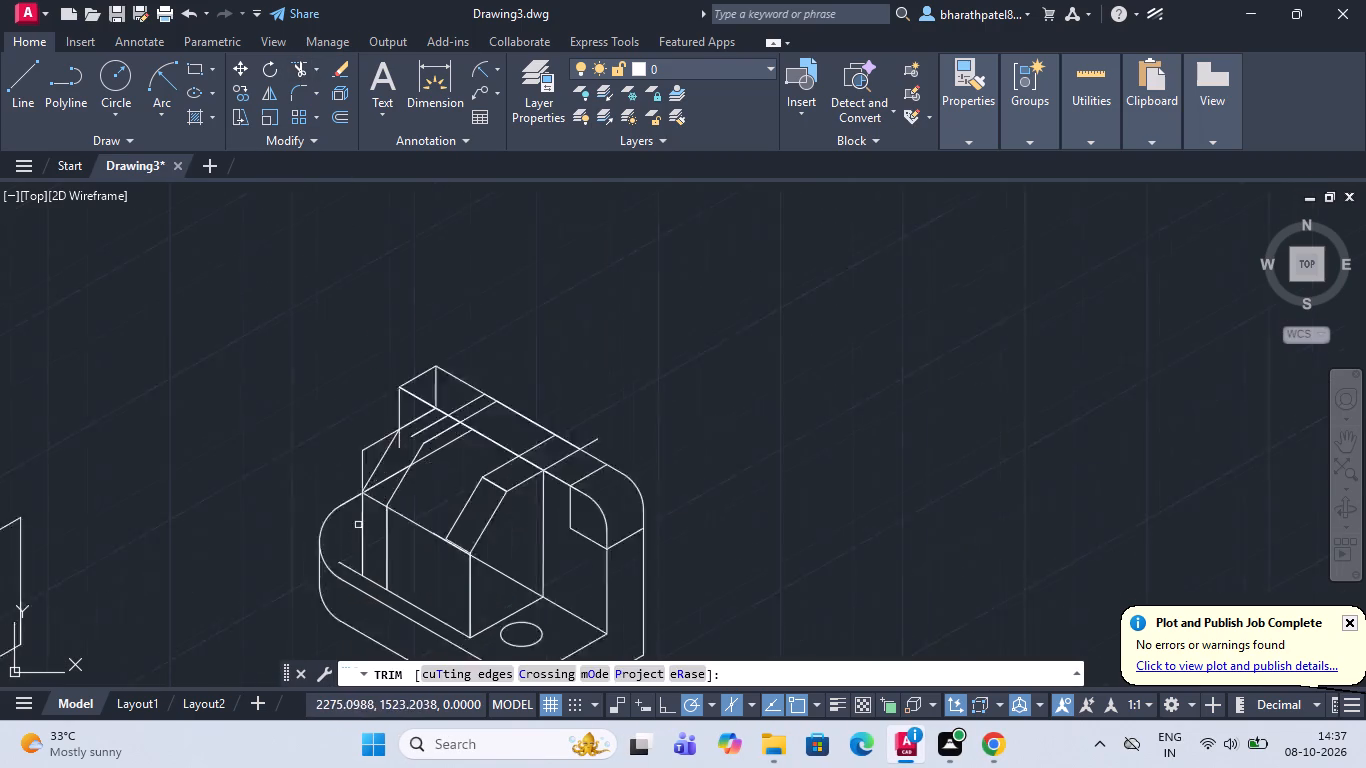
pyautogui.scroll(3, 358, 525)
pyautogui.scroll(-2, 367, 323)
pyautogui.click(384, 194)
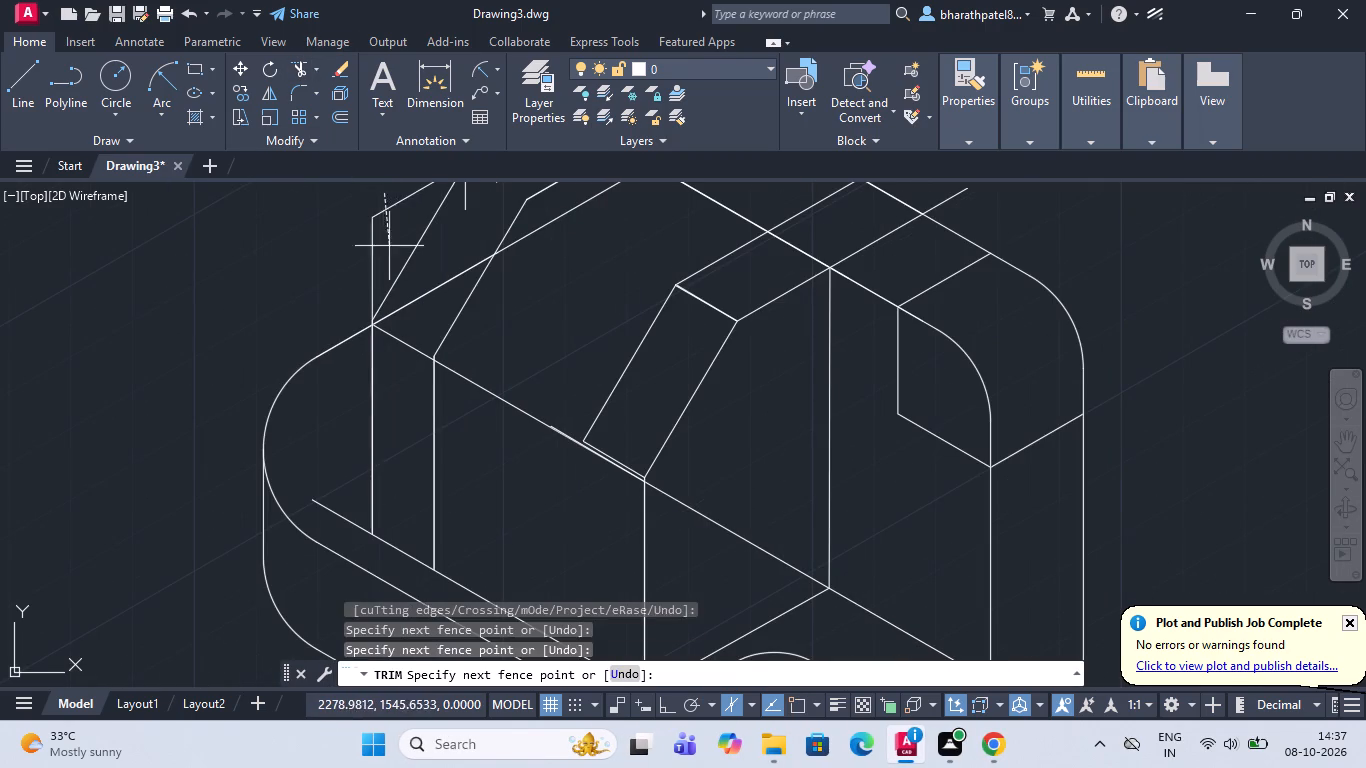
pyautogui.click(364, 269)
pyautogui.scroll(-4, 364, 284)
pyautogui.scroll(5, 378, 271)
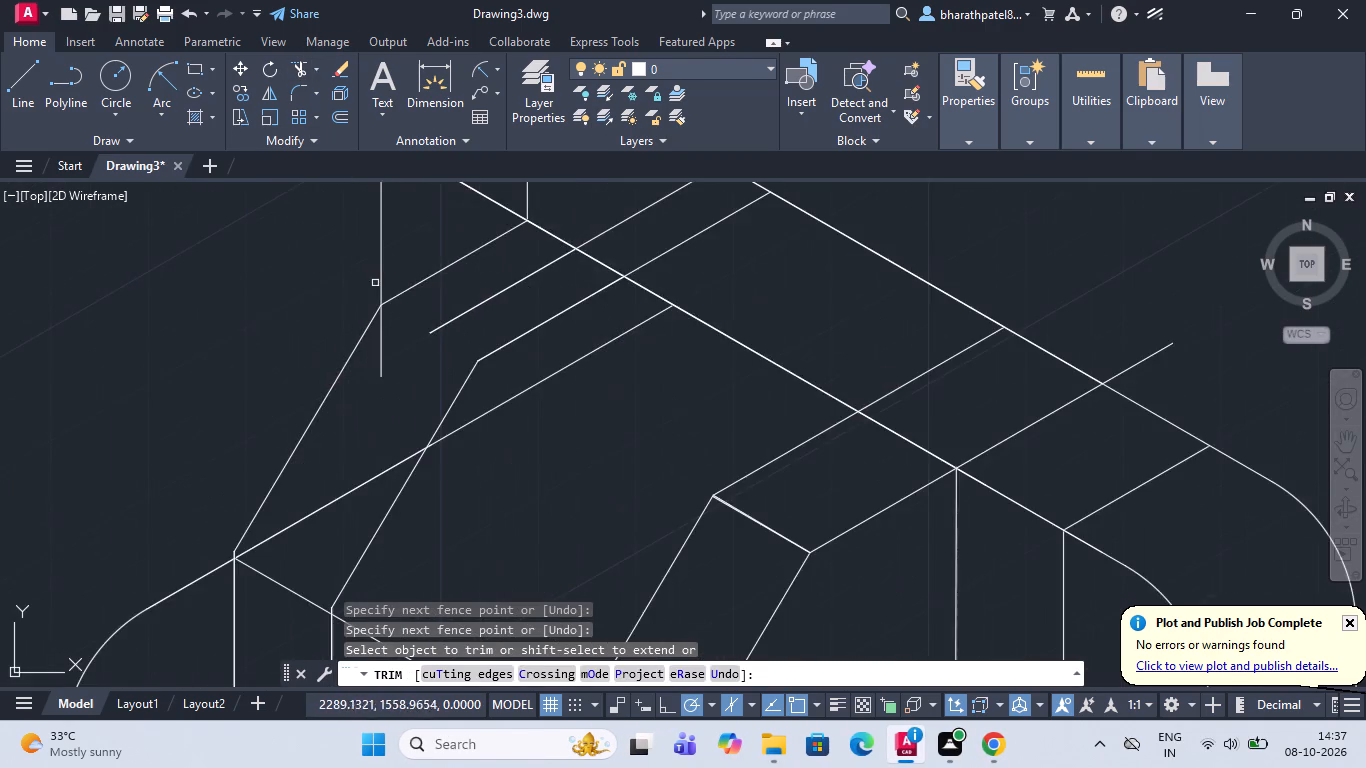
pyautogui.scroll(3, 373, 287)
pyautogui.click(397, 452)
pyautogui.scroll(-3, 430, 422)
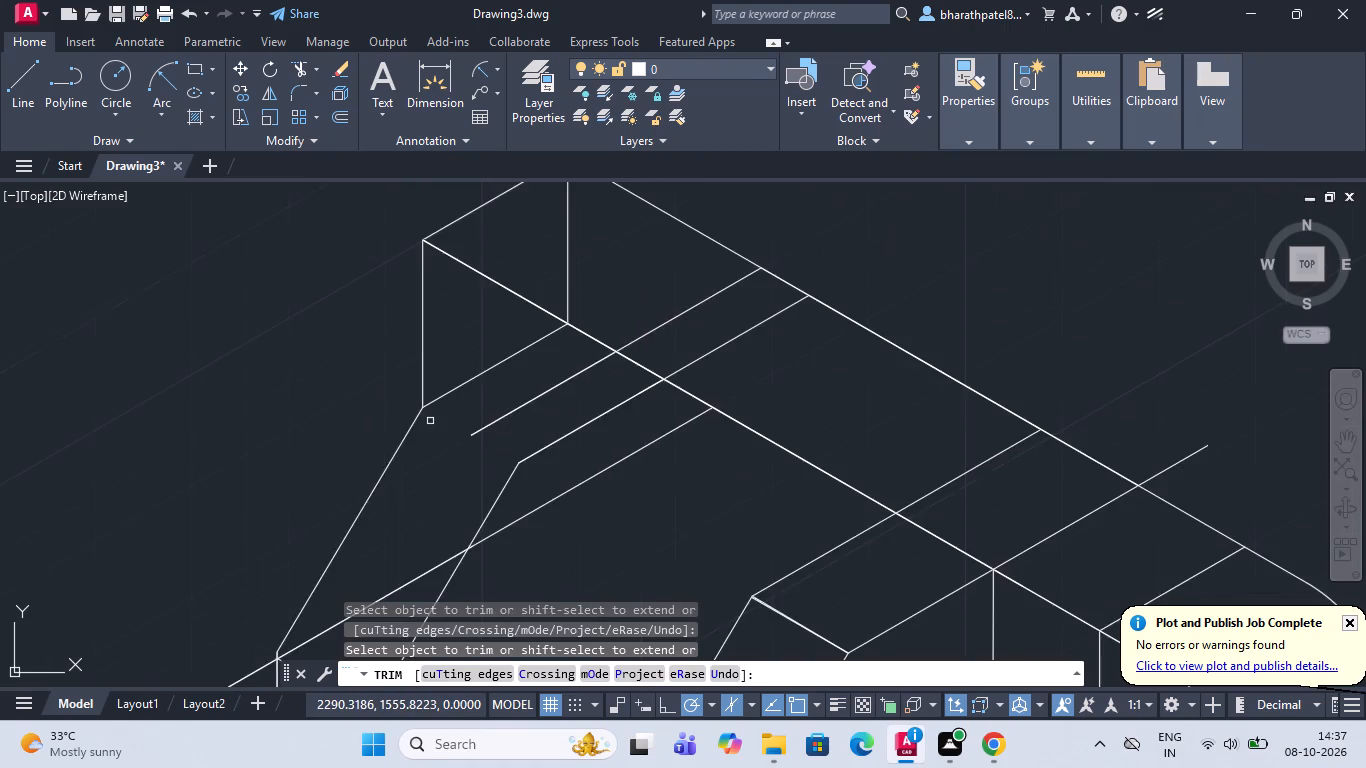
# Trim the stray forward stub beside the second rib's inner top line and the inner vertical below the upright's foot line.
pyautogui.scroll(-3, 431, 418)
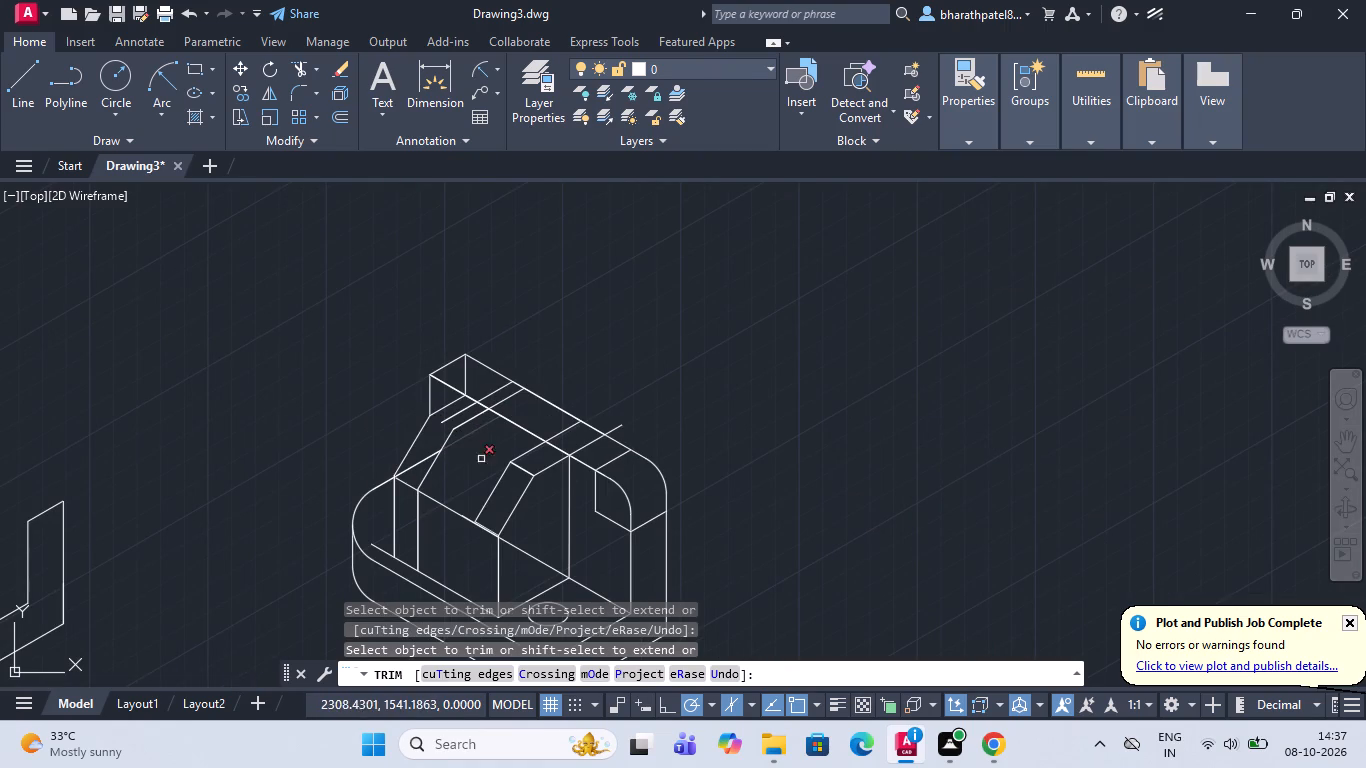
pyautogui.click(453, 416)
pyautogui.click(460, 416)
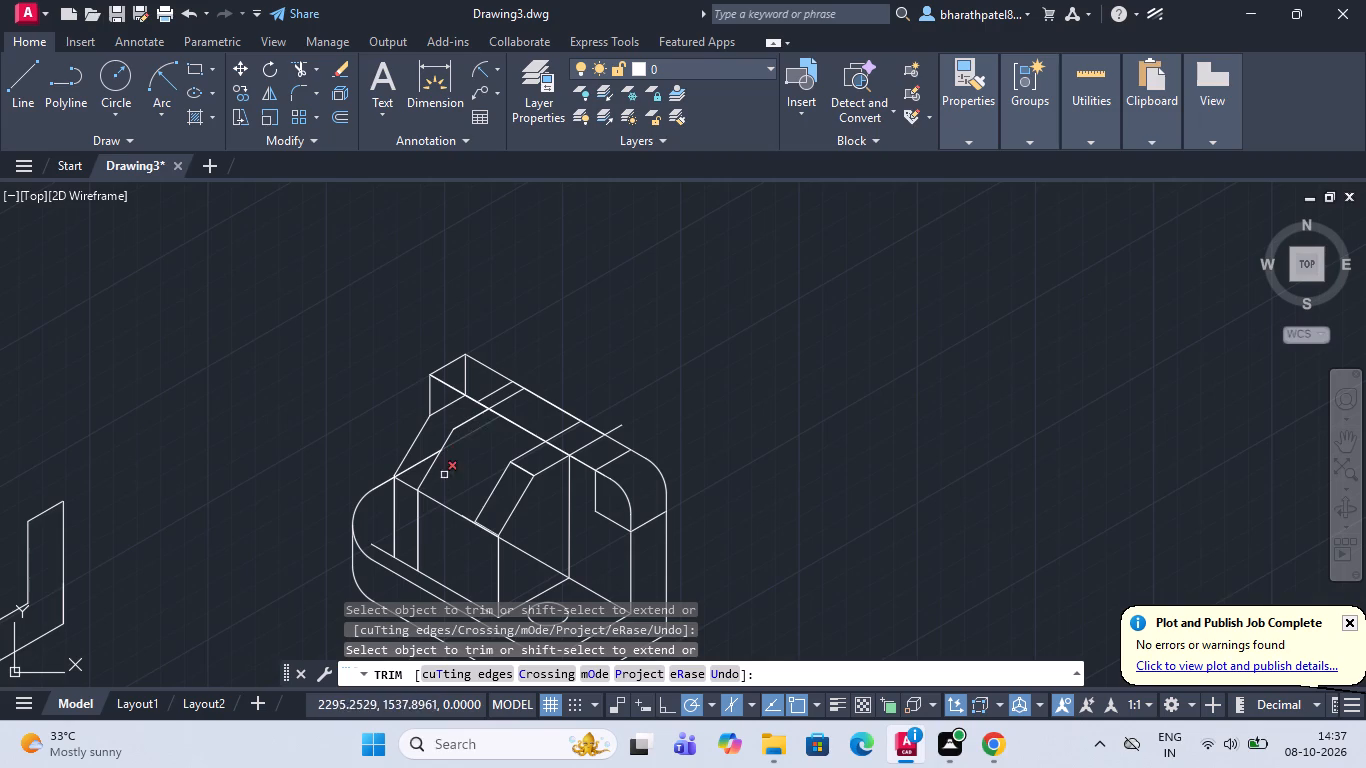
pyautogui.click(419, 526)
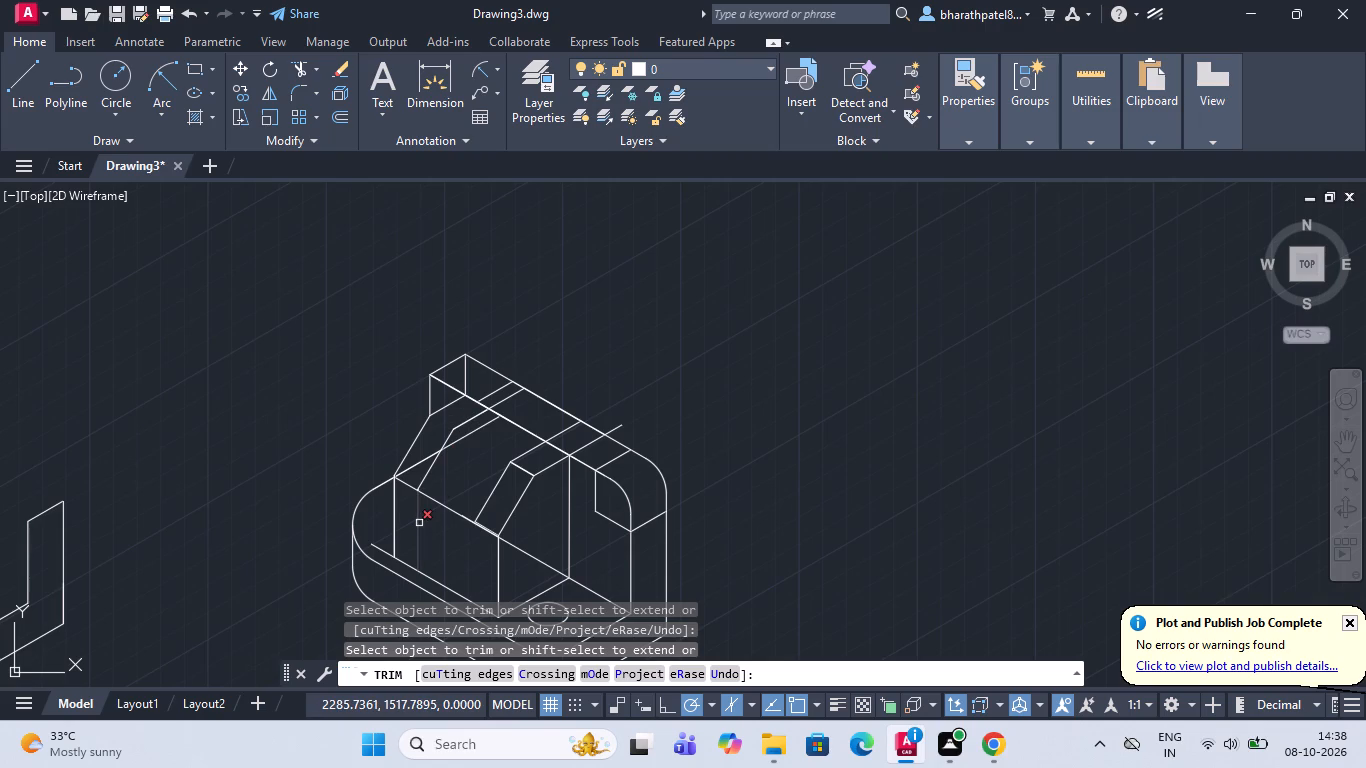
pyautogui.click(419, 523)
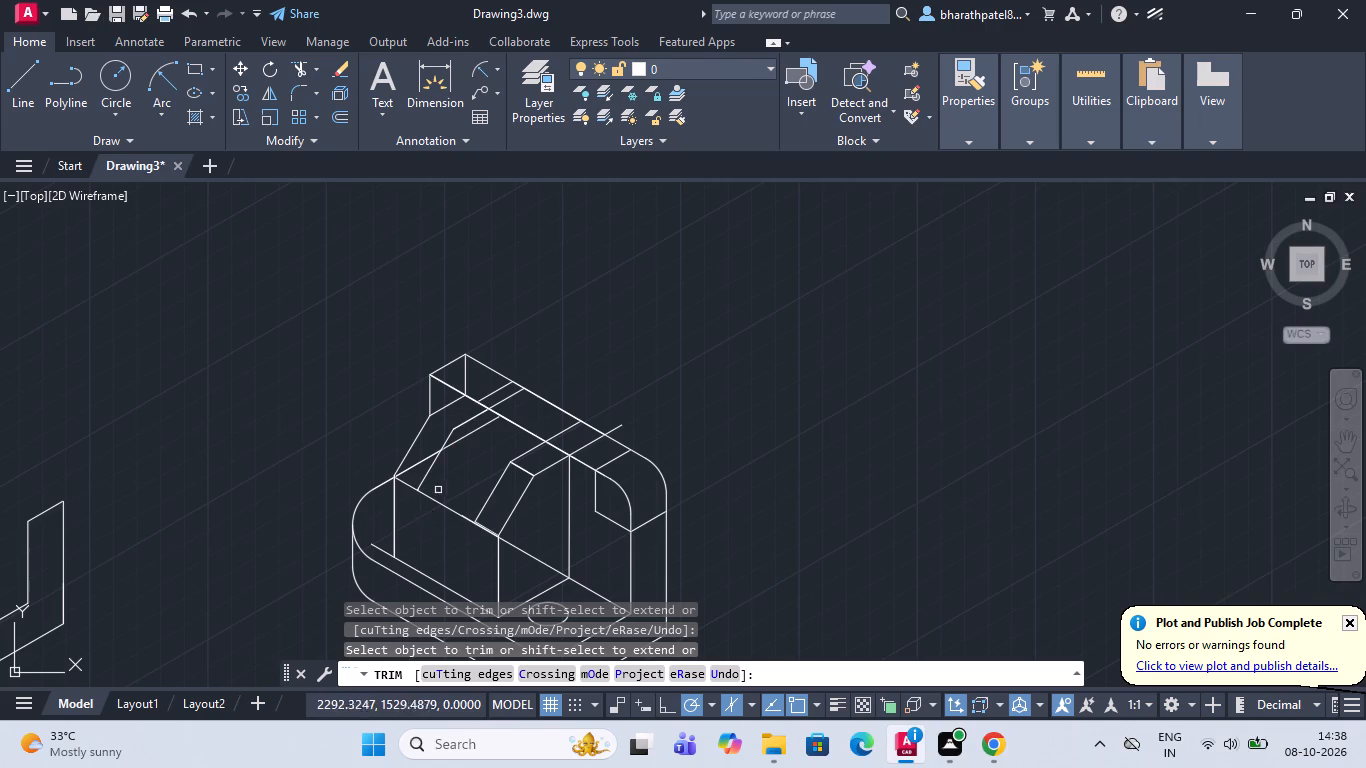
pyautogui.scroll(-3, 441, 483)
pyautogui.scroll(3, 411, 525)
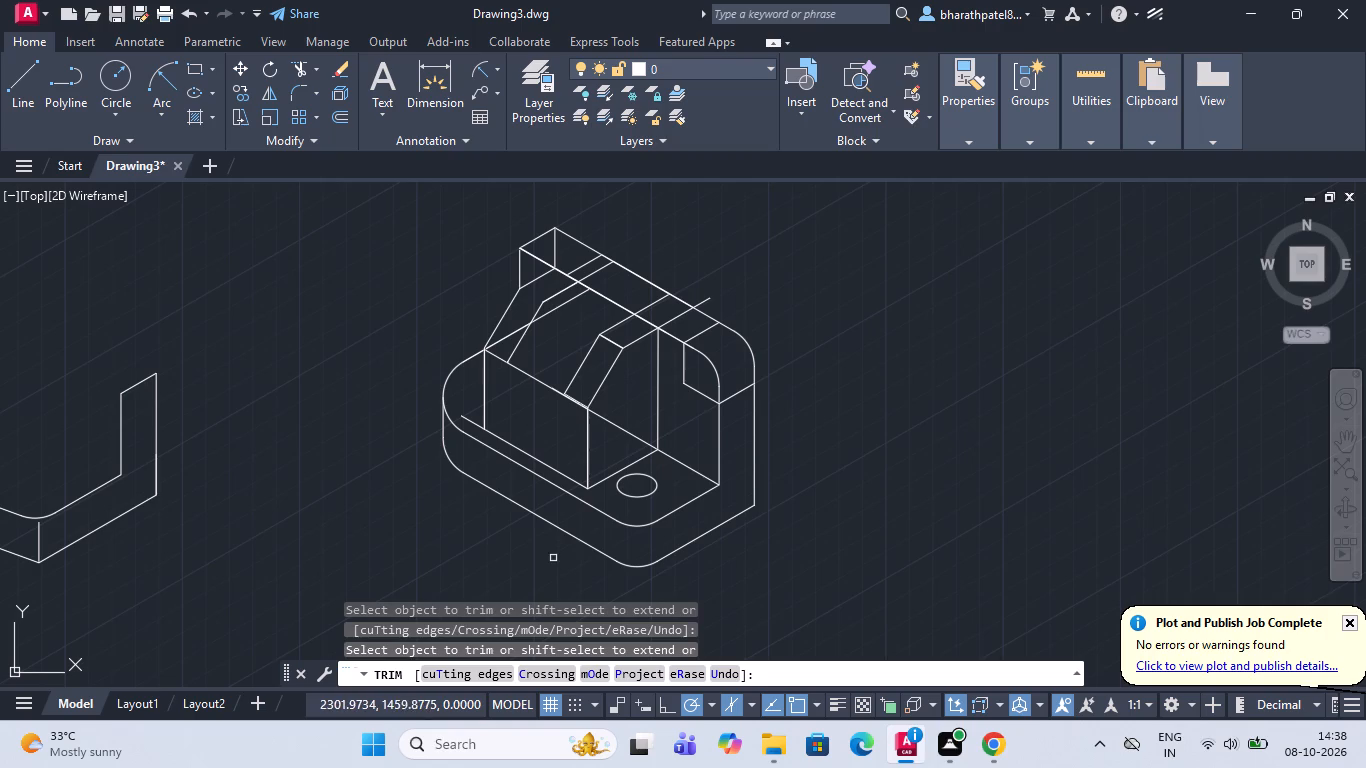
# Trim the overlapping stub by the first rib and the upright's foot line across the second rib and between the two ribs.
pyautogui.scroll(3, 564, 381)
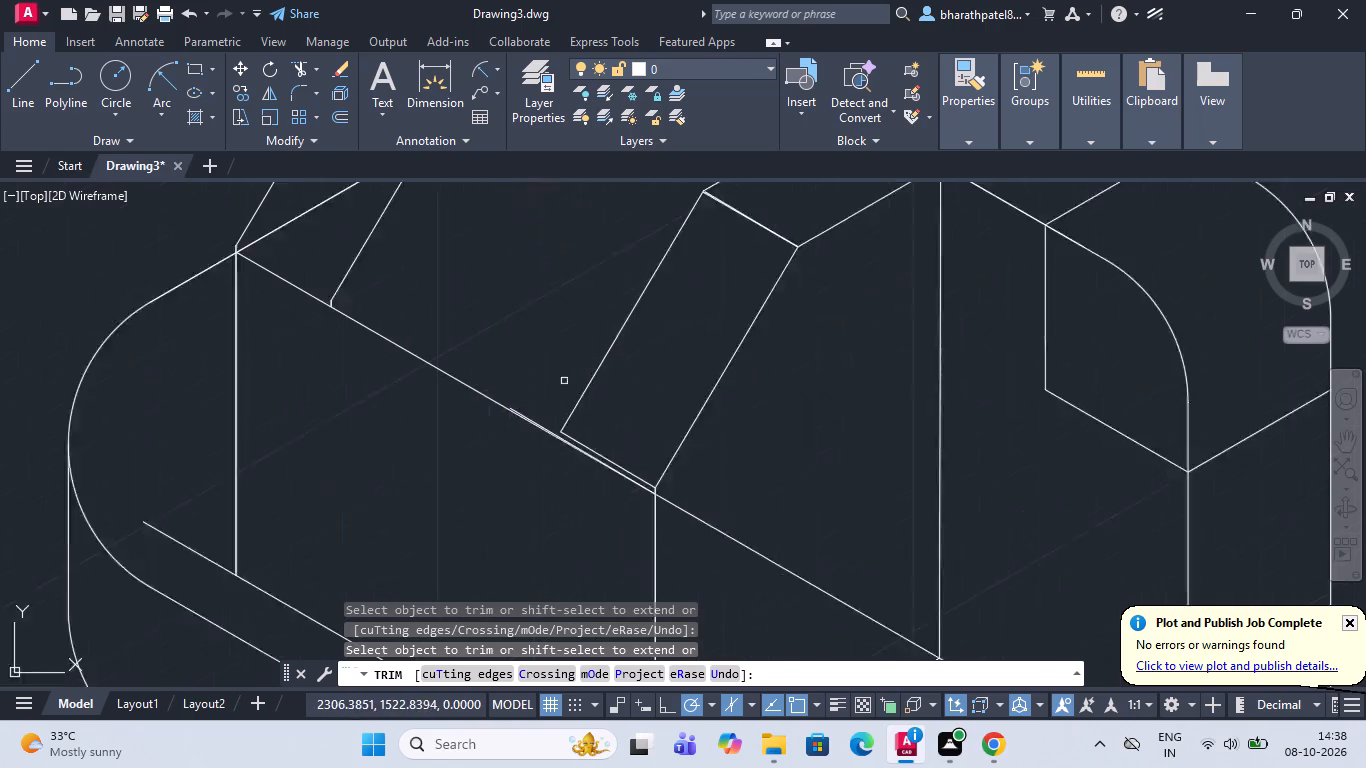
pyautogui.scroll(1, 564, 381)
pyautogui.click(547, 468)
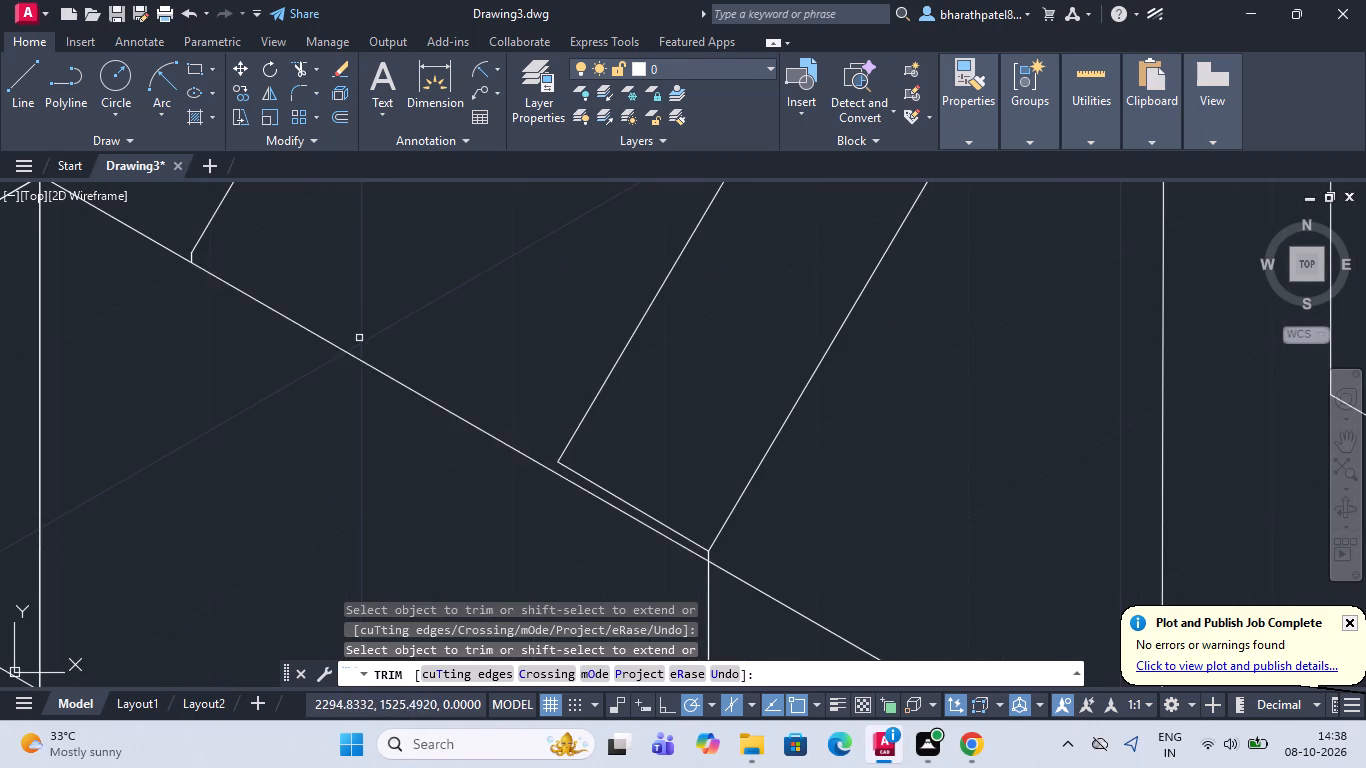
pyautogui.scroll(-3, 369, 368)
pyautogui.scroll(4, 285, 316)
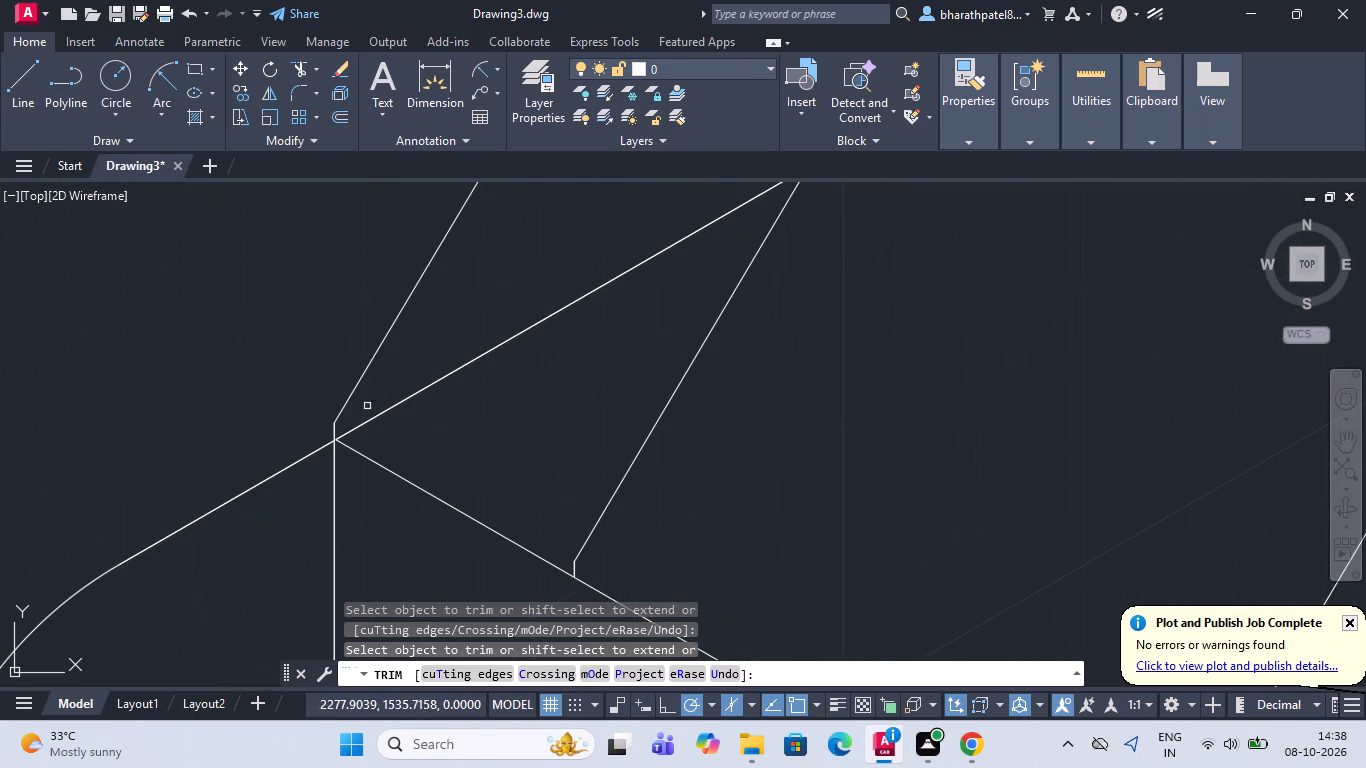
pyautogui.click(407, 485)
pyautogui.scroll(-2, 403, 490)
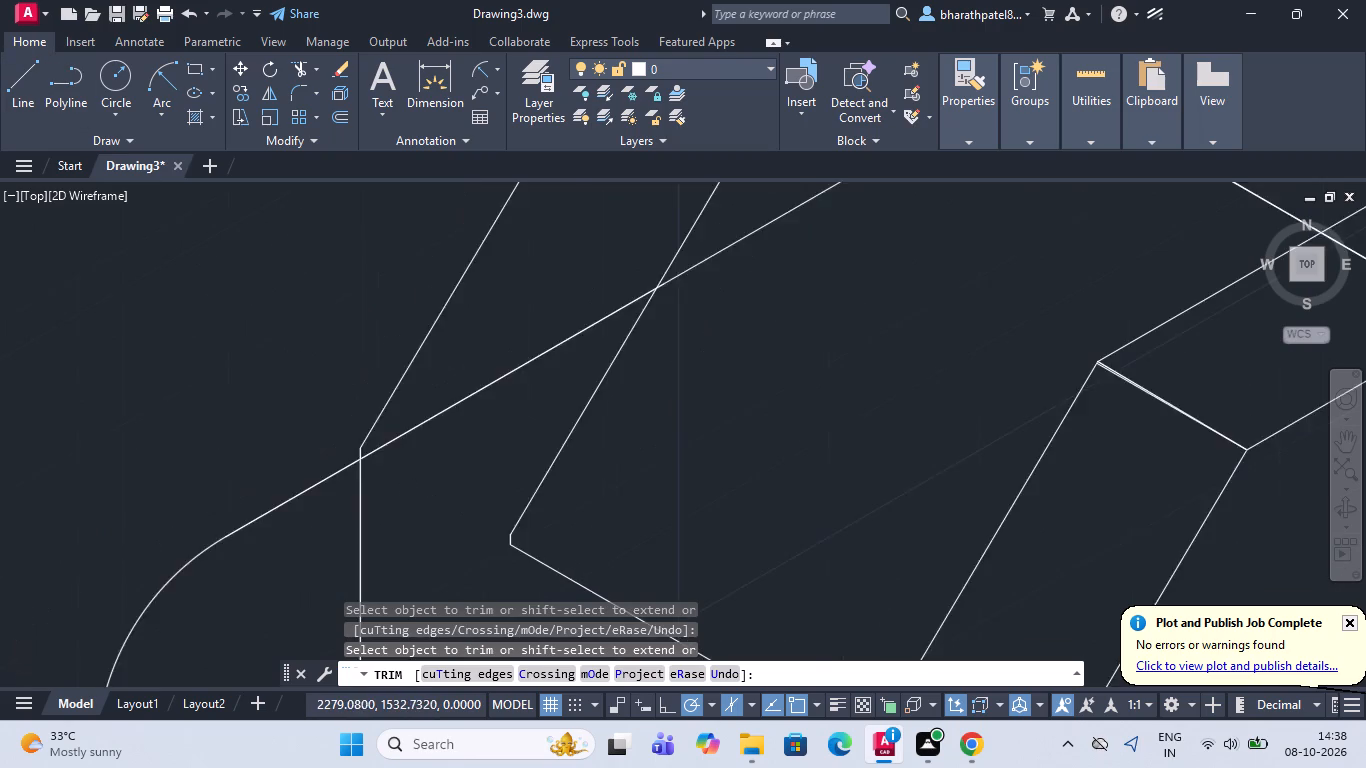
pyautogui.click(527, 553)
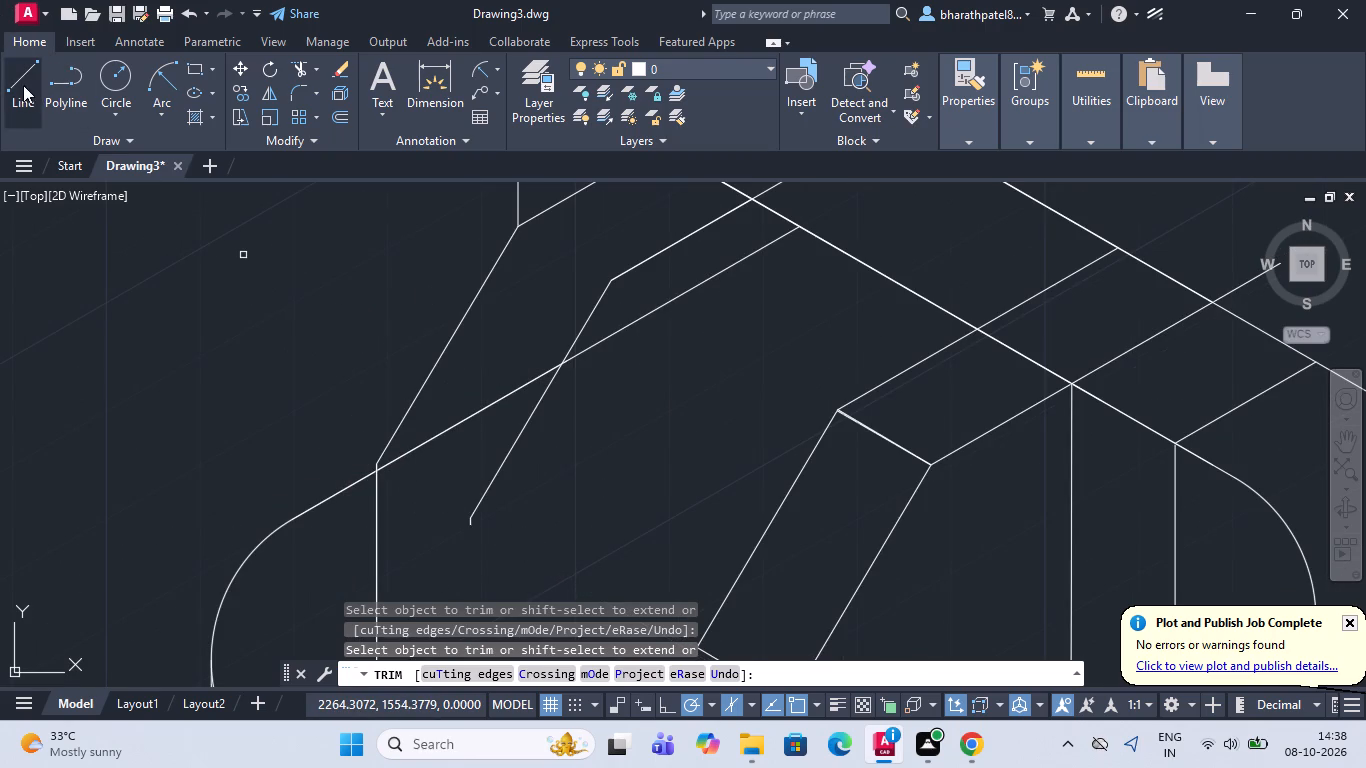
# Draw a line joining the lower ends of the second rib's outer and inner slopes.
pyautogui.click(23, 84)
pyautogui.scroll(3, 349, 470)
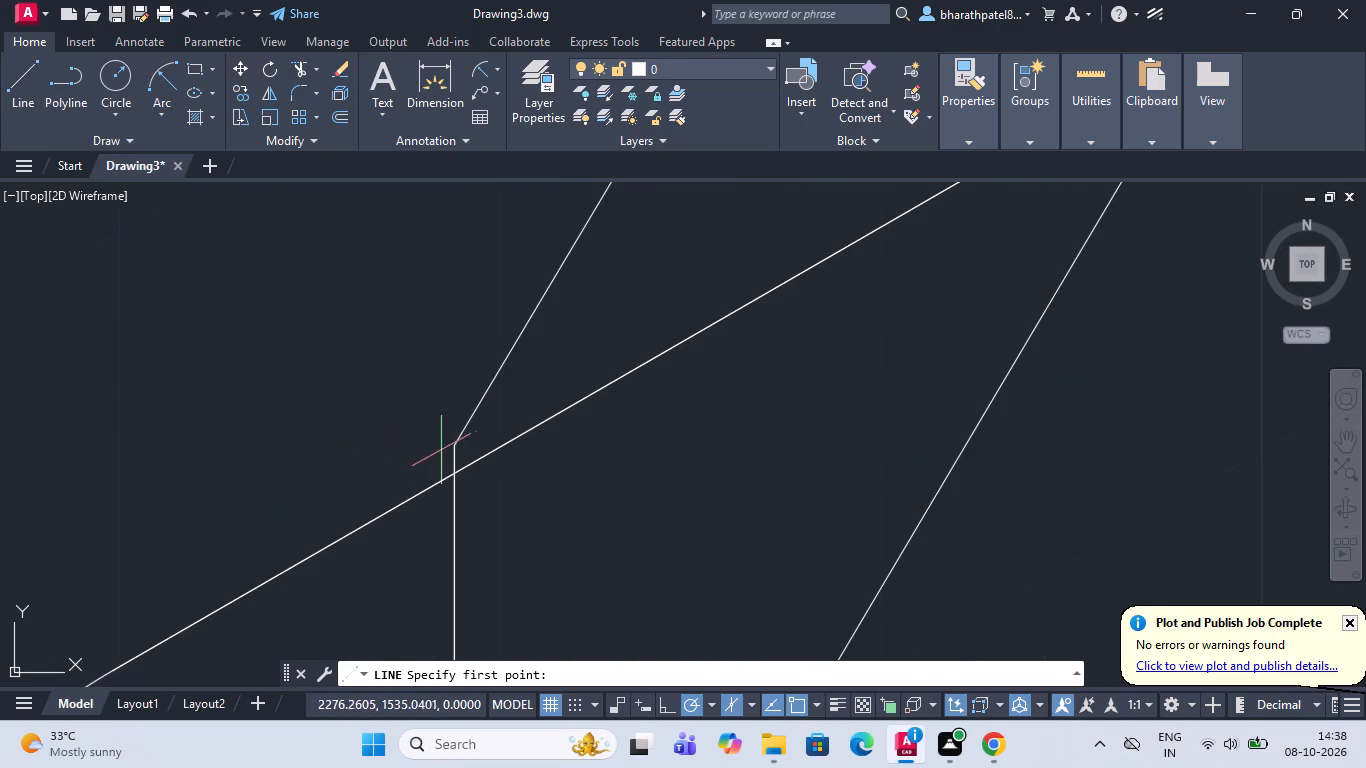
pyautogui.click(458, 444)
pyautogui.scroll(-4, 458, 444)
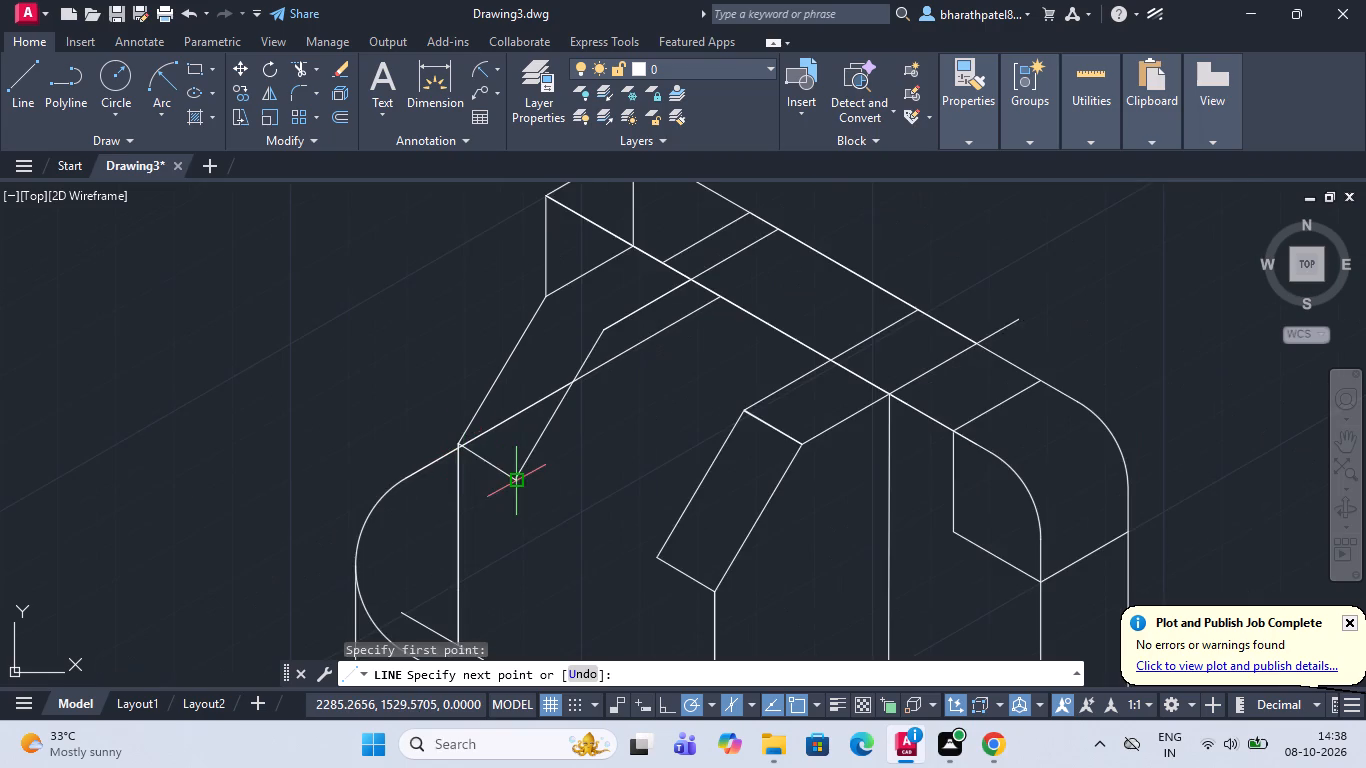
pyautogui.scroll(6, 520, 480)
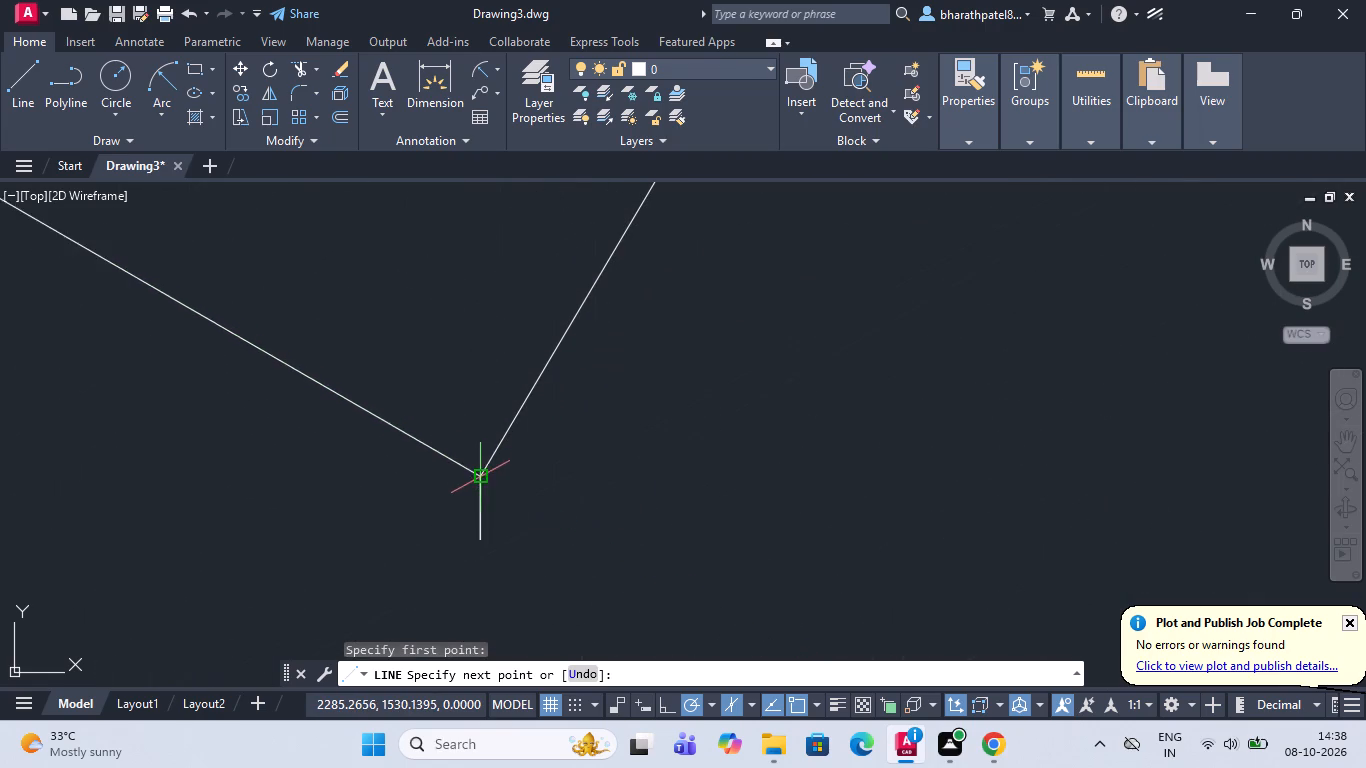
pyautogui.scroll(2, 480, 475)
pyautogui.click(480, 488)
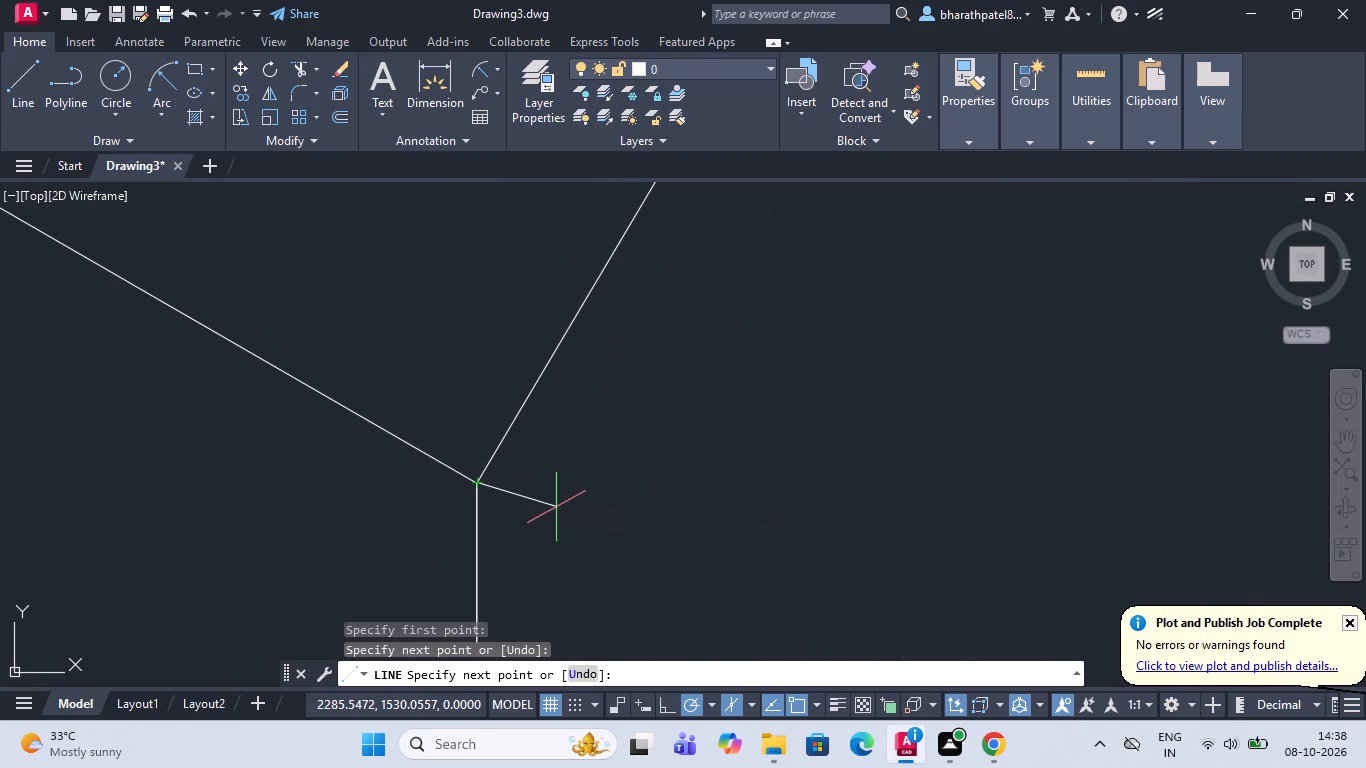
pyautogui.press('Escape')
# Trim the short vertical stub hanging below the lower end of the second rib's inner slope.
pyautogui.scroll(-4, 532, 541)
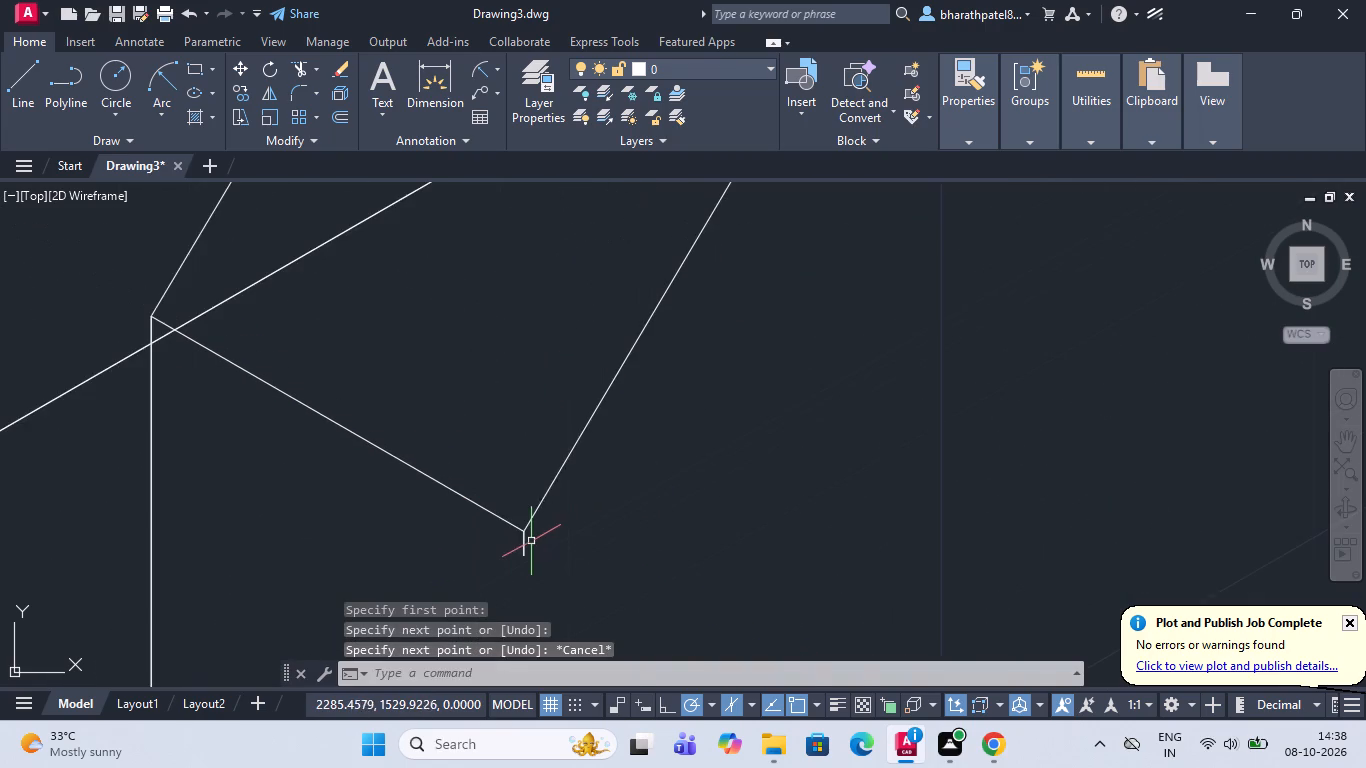
pyautogui.scroll(-3, 540, 518)
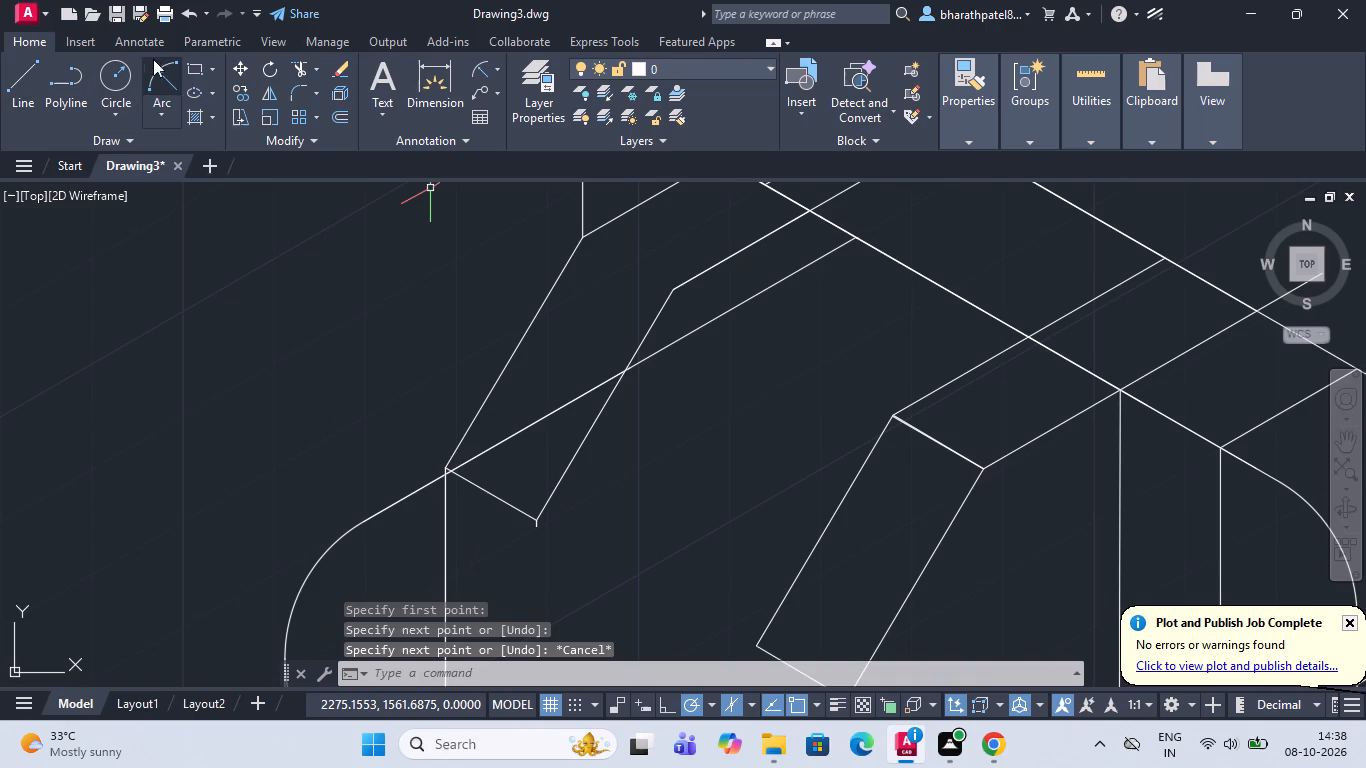
pyautogui.click(293, 67)
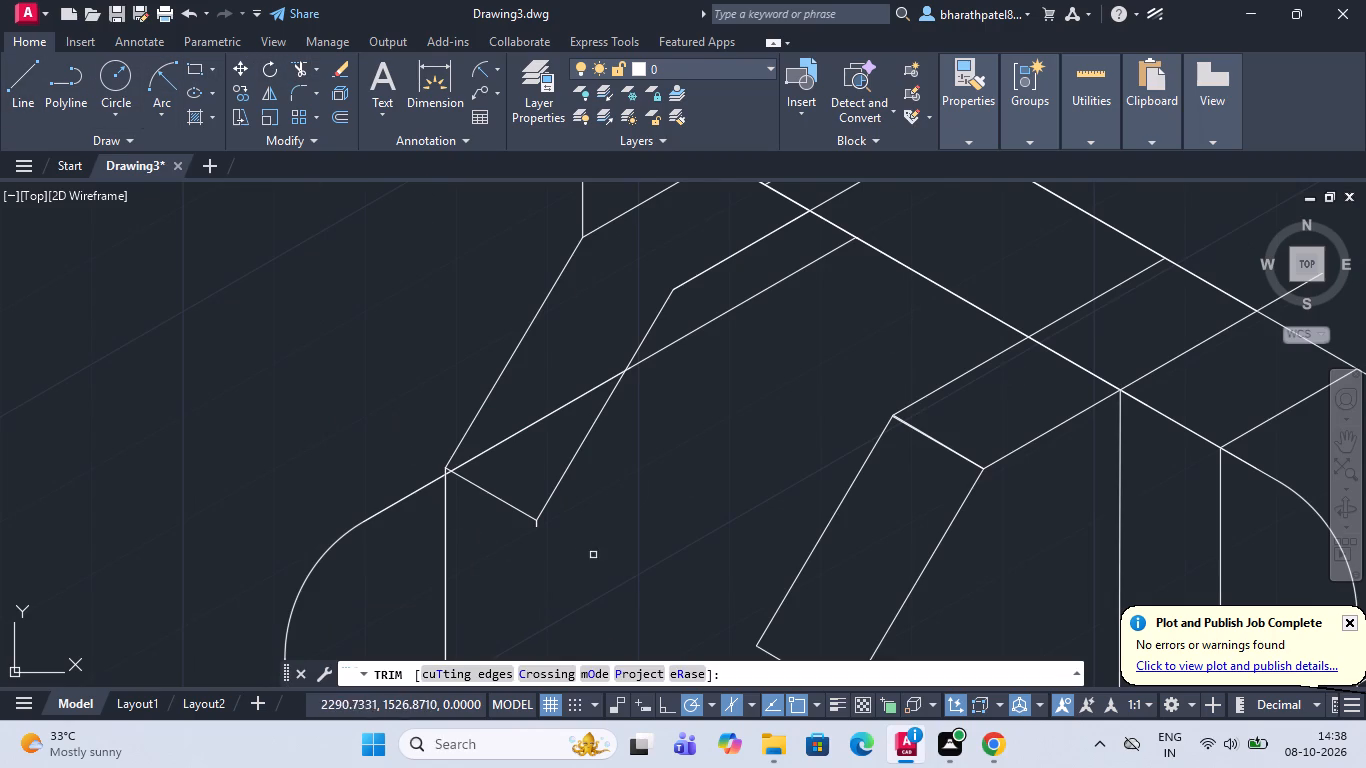
pyautogui.scroll(3, 556, 538)
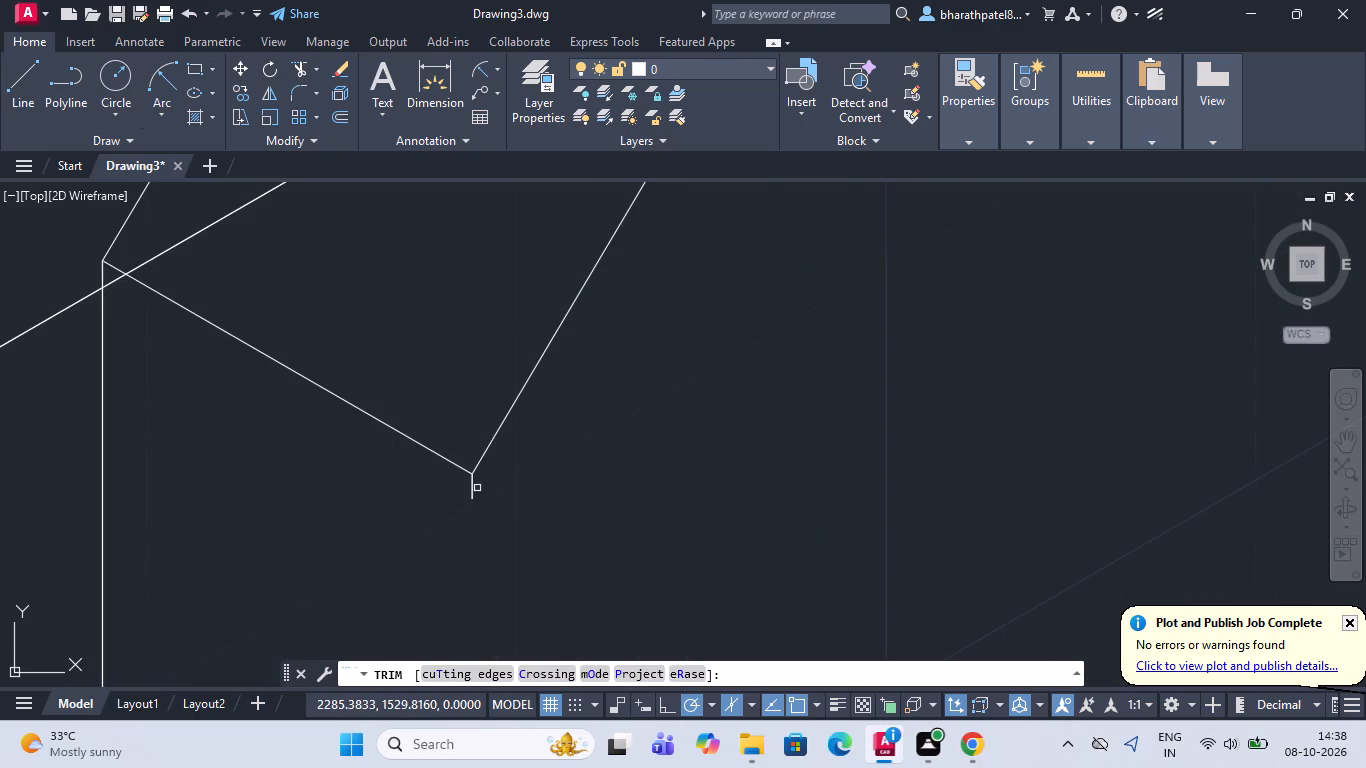
pyautogui.click(473, 491)
pyautogui.doubleClick(473, 491)
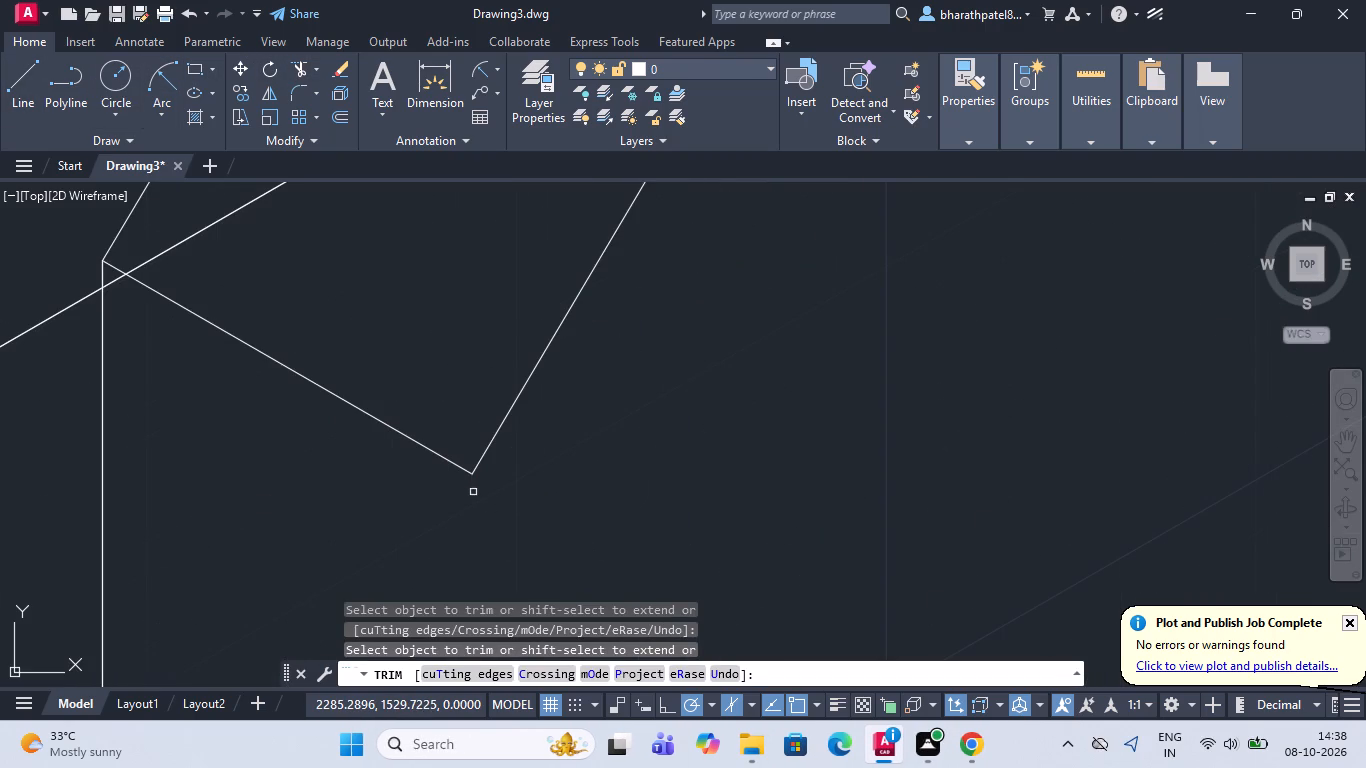
# Draw a 10-unit vertical line down from the lower end of the first rib's inner slope.
pyautogui.scroll(-9, 473, 492)
pyautogui.scroll(3, 486, 508)
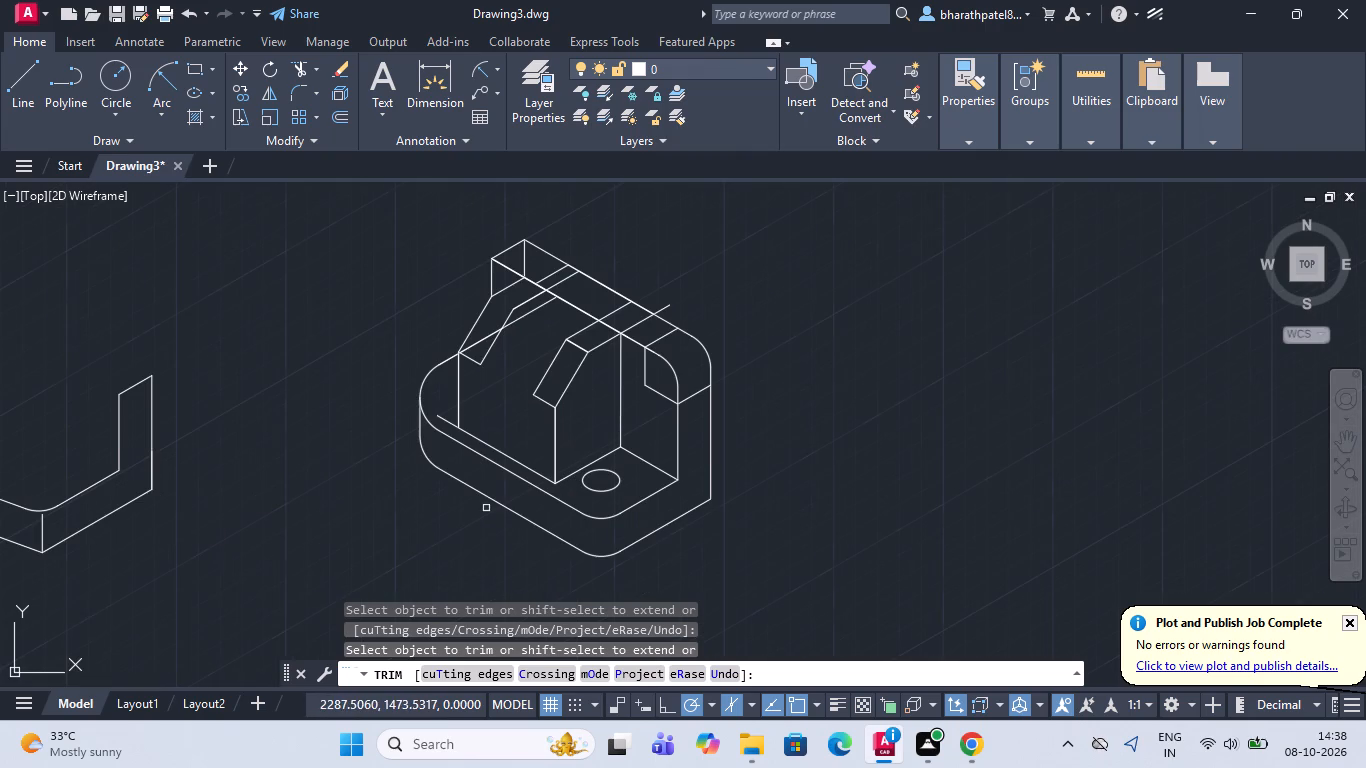
pyautogui.click(26, 73)
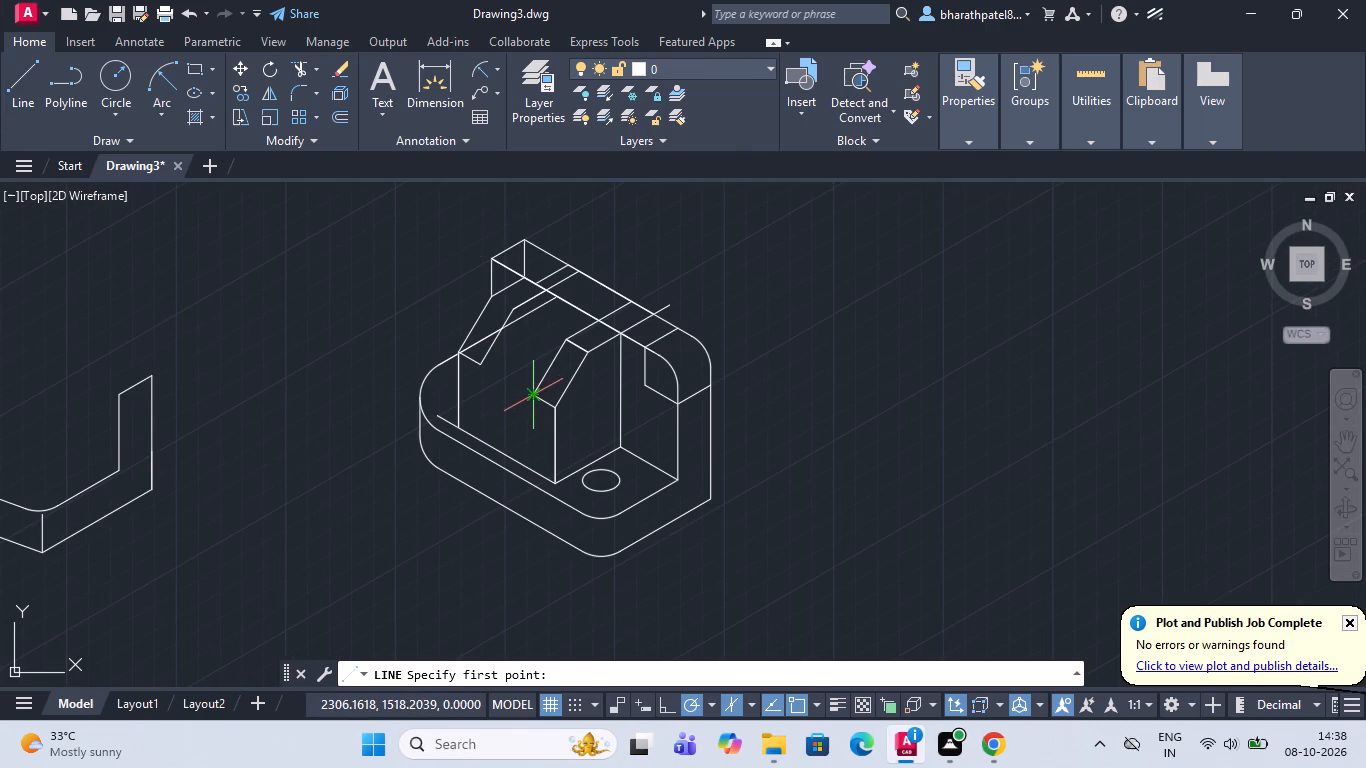
pyautogui.scroll(3, 535, 397)
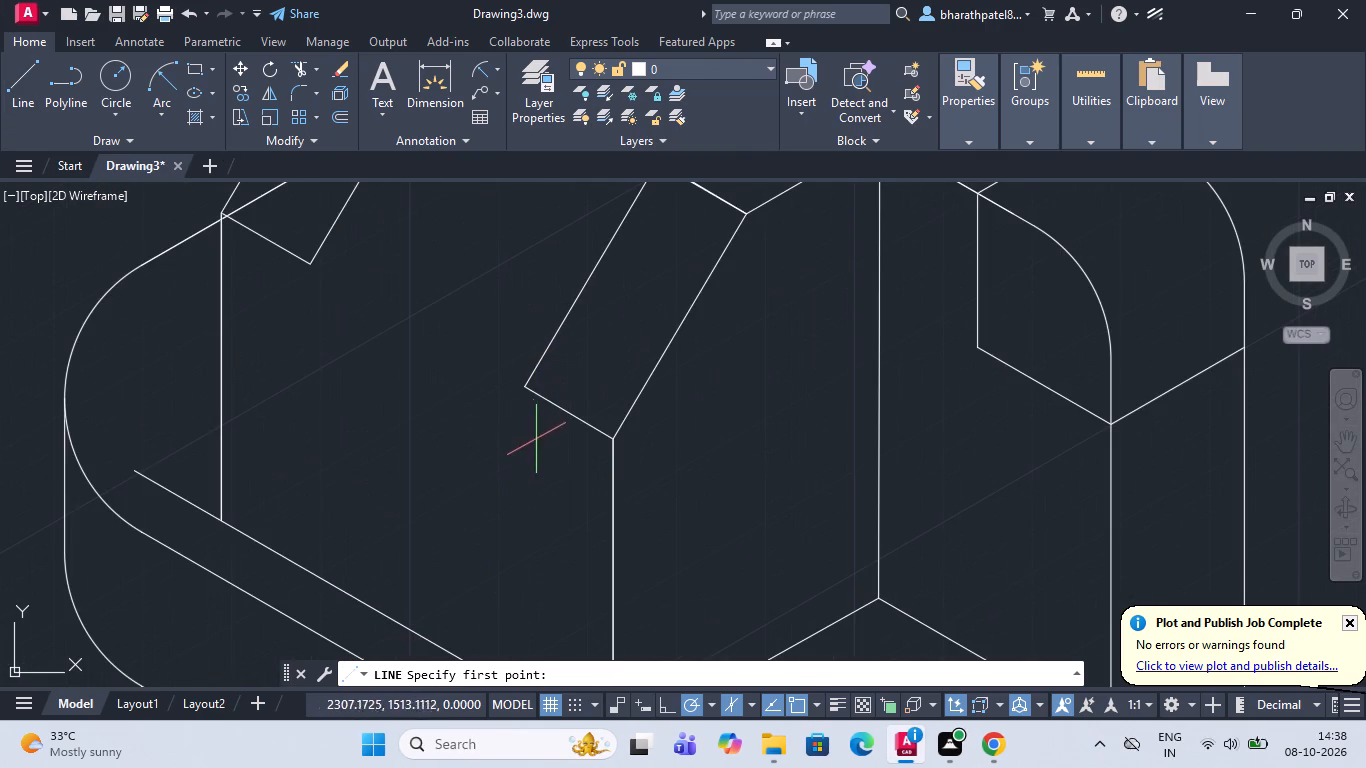
pyautogui.moveTo(528, 386); pyautogui.dragTo(527, 398)
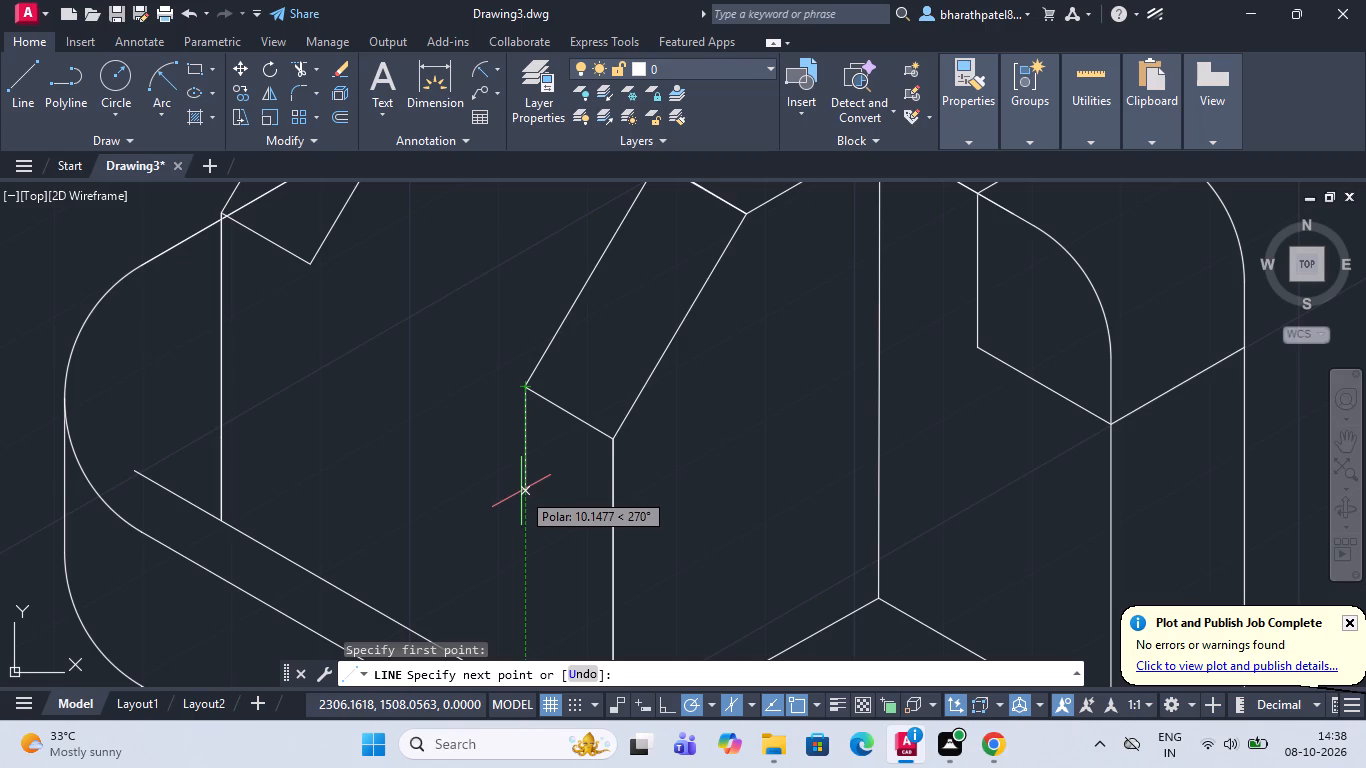
pyautogui.write('10')
pyautogui.press('Return')
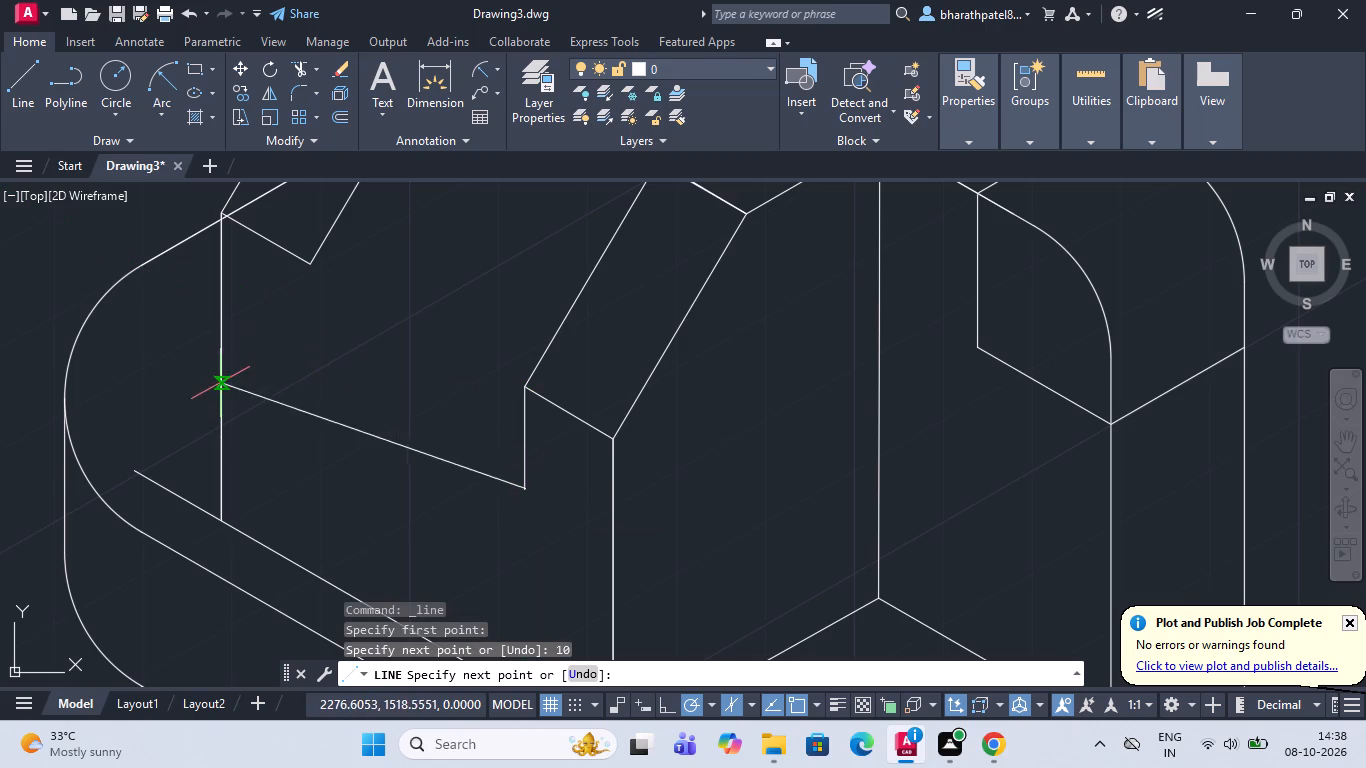
pyautogui.press('Escape')
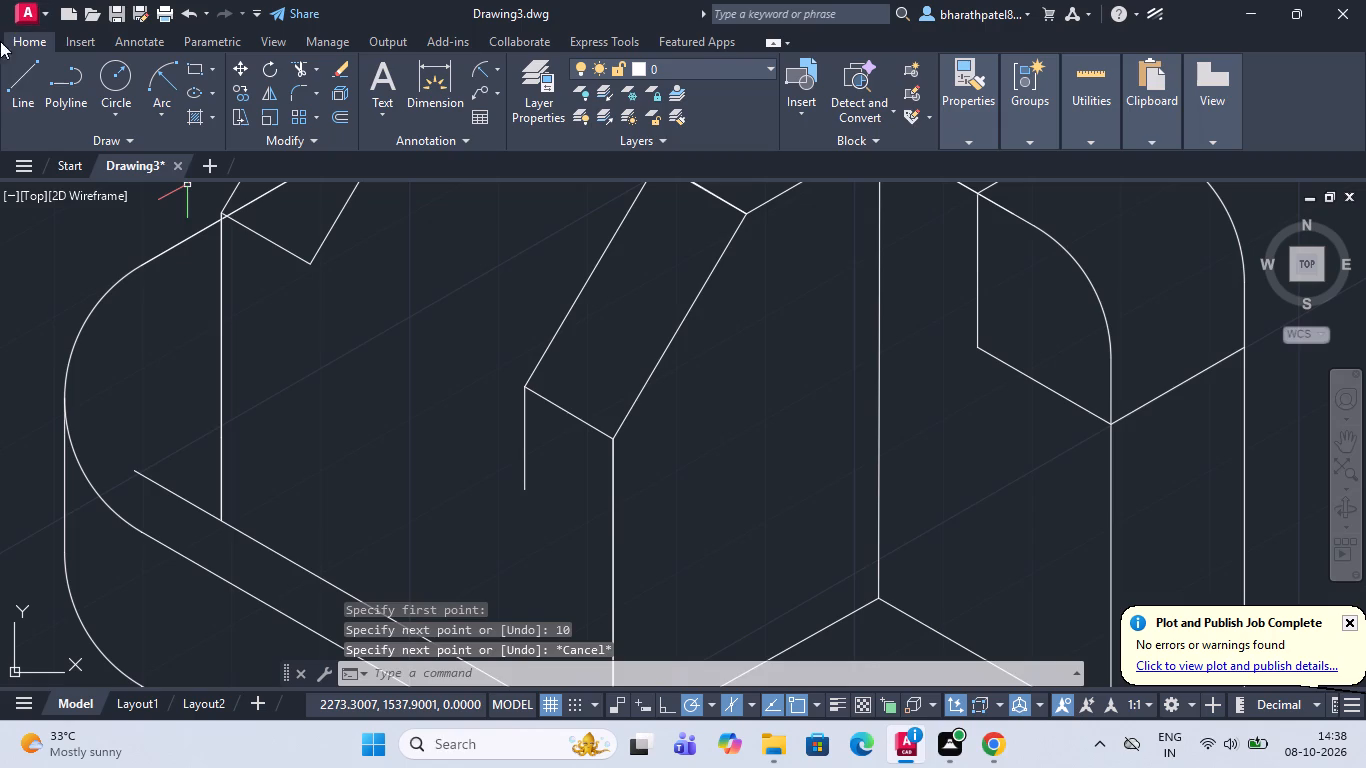
# From the lower end of the second rib's inner slope, draw 10 units down, then across to the foot of the first rib's 10-unit vertical.
pyautogui.click(27, 65)
pyautogui.click(309, 267)
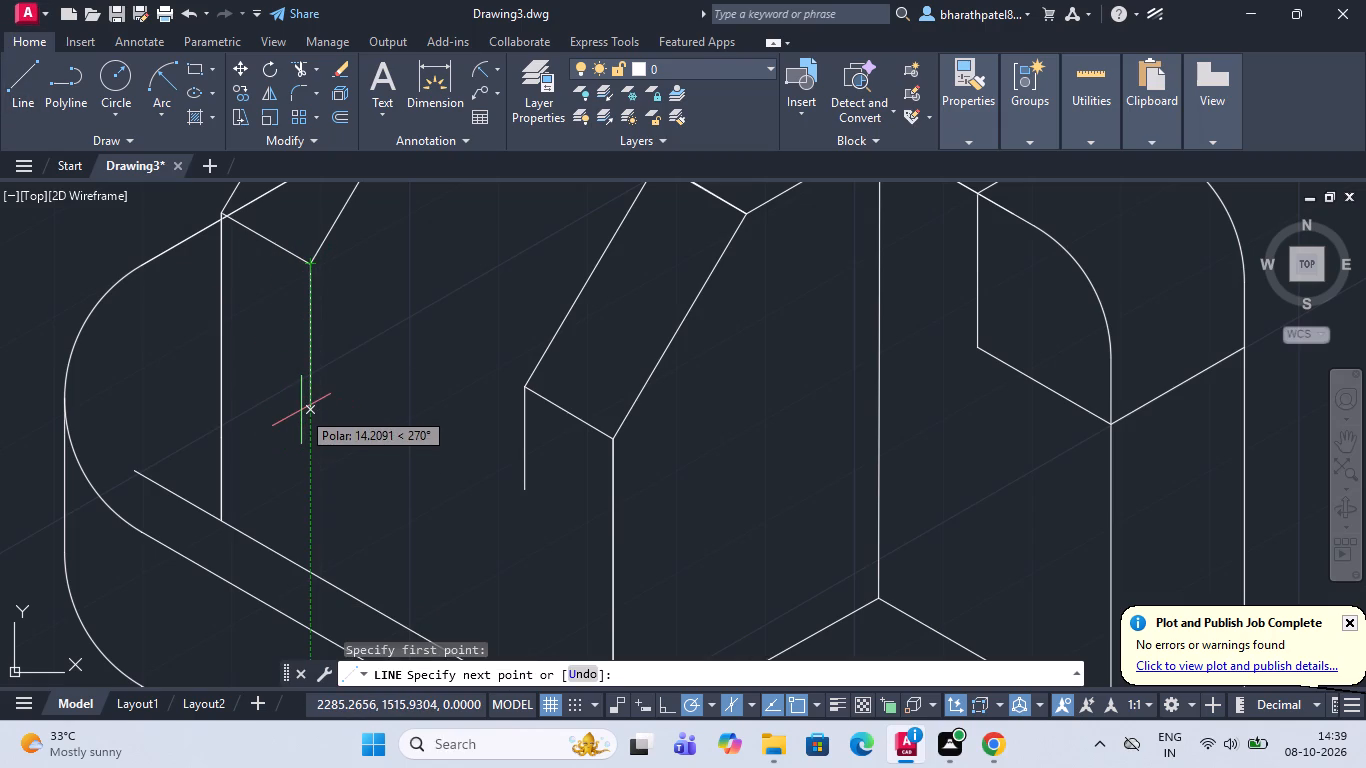
pyautogui.write('10')
pyautogui.press('Return')
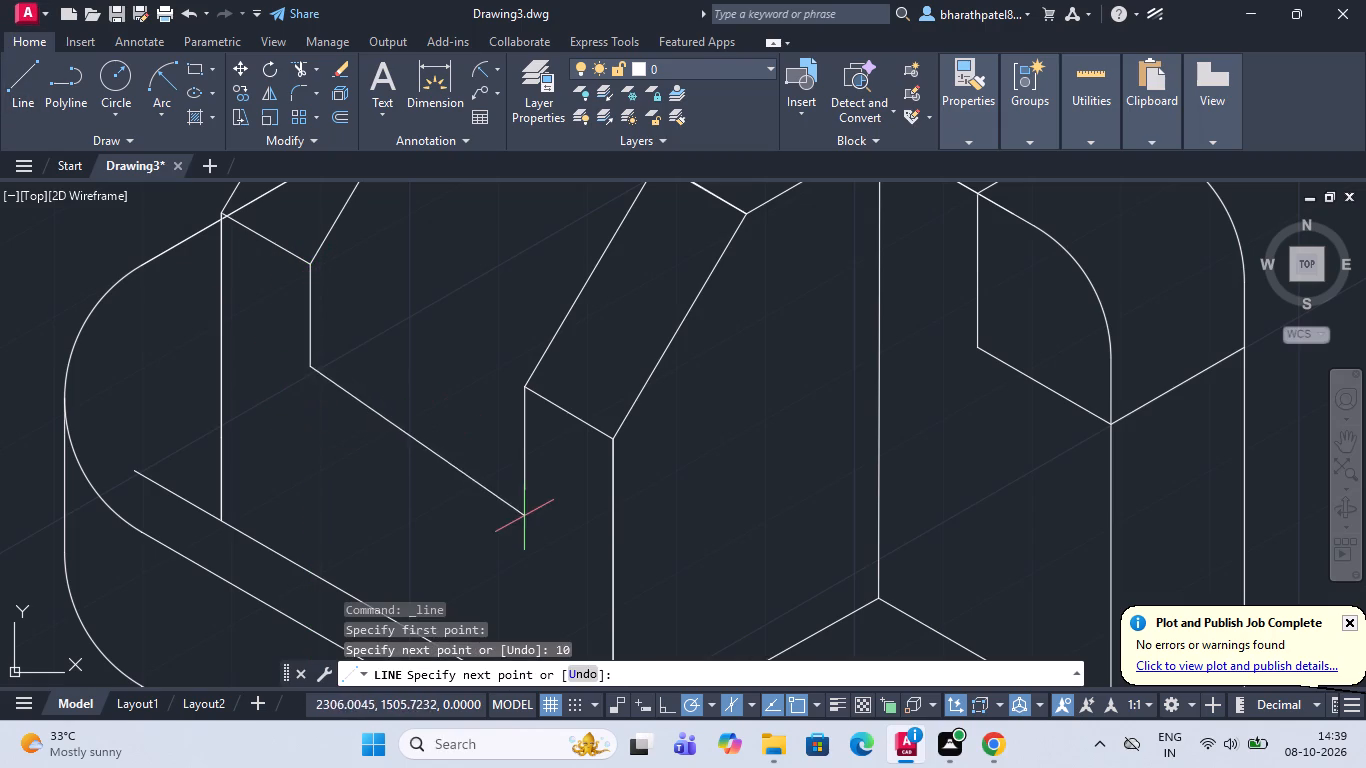
pyautogui.scroll(2, 531, 490)
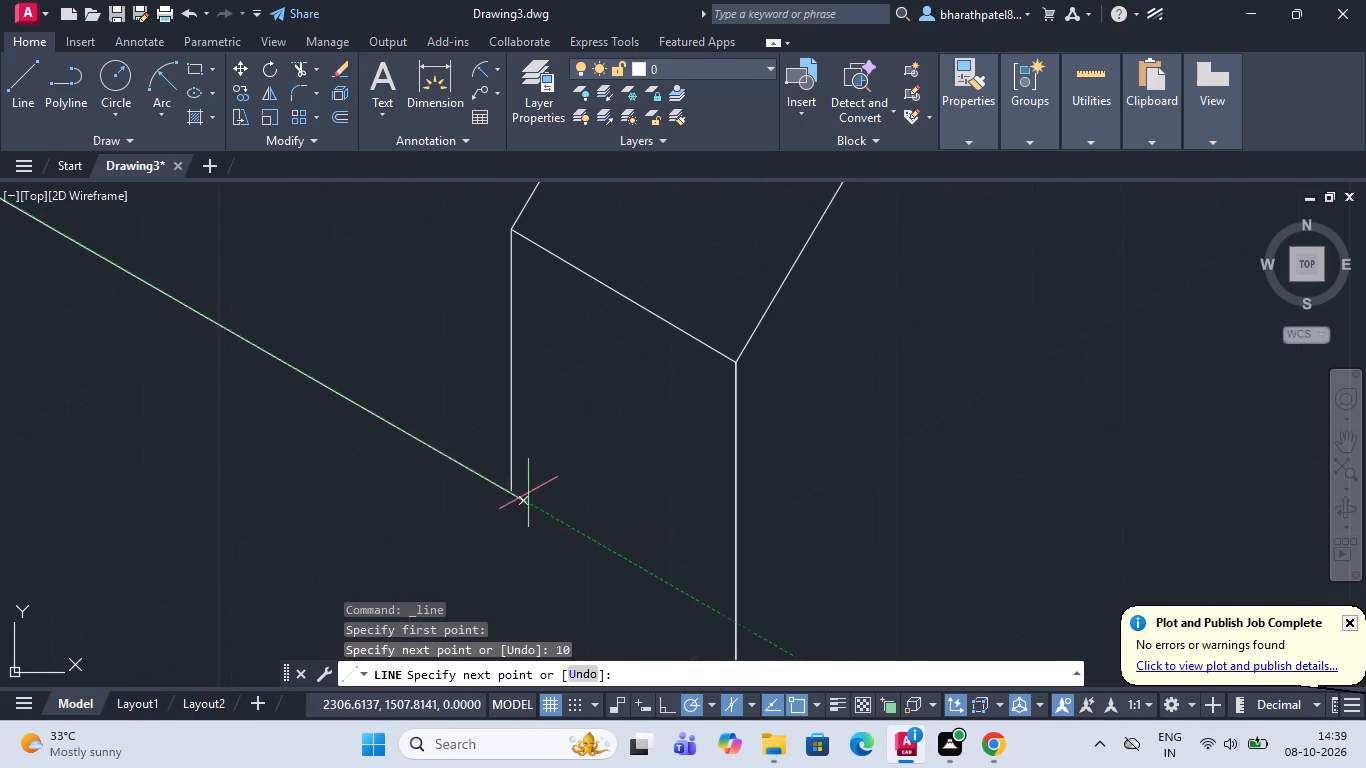
pyautogui.scroll(3, 515, 483)
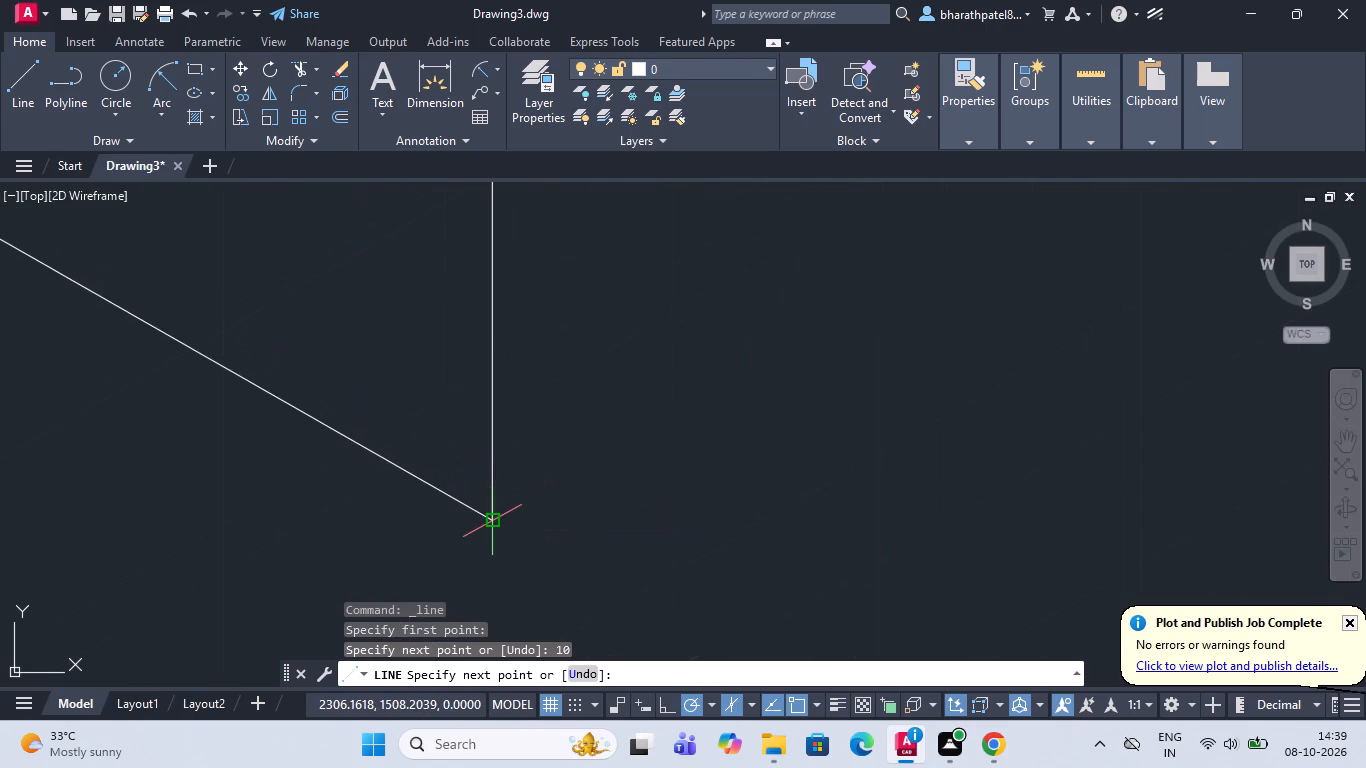
pyautogui.click(498, 518)
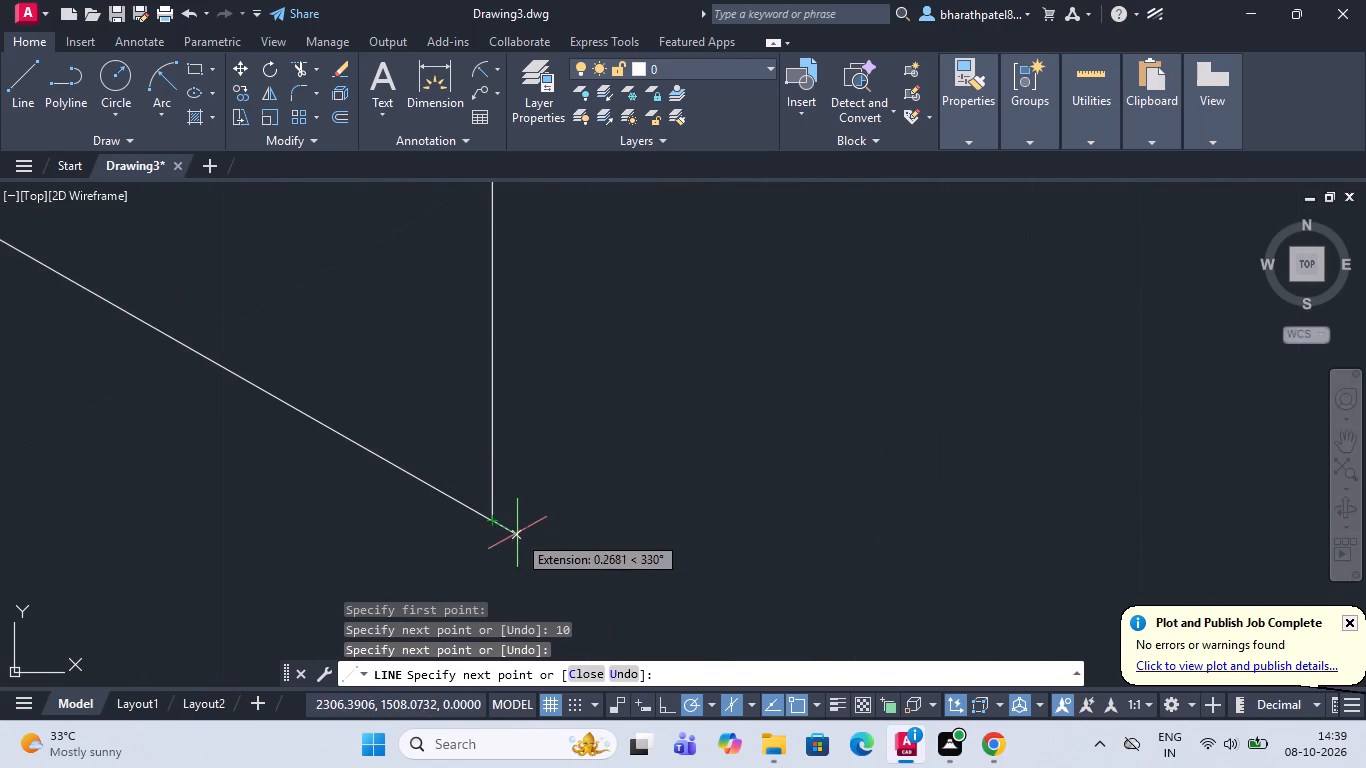
pyautogui.scroll(1, 516, 532)
pyautogui.press('Escape')
# Draw a radius 12 isocircle on the left isoplane, centred on the midpoint of the line joining the two 10-unit verticals.
pyautogui.scroll(-7, 486, 523)
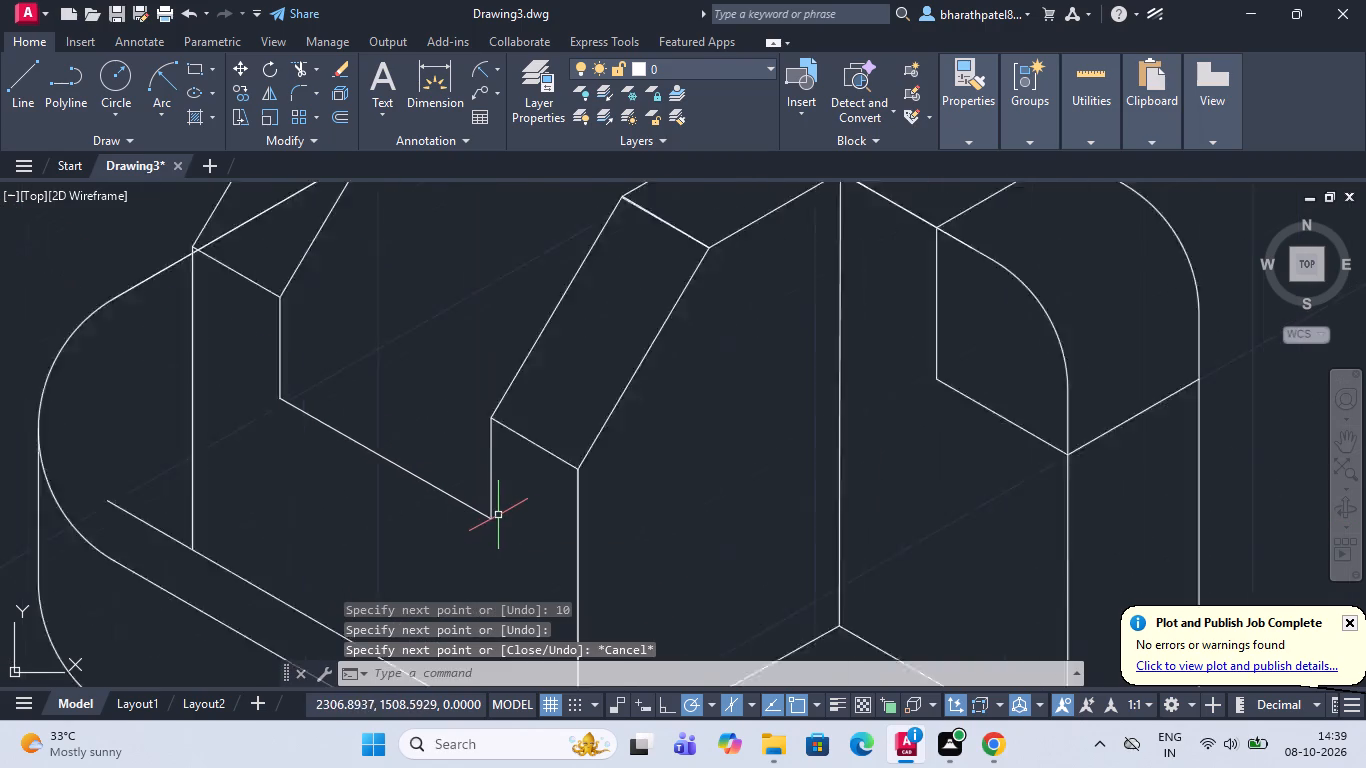
pyautogui.scroll(-2, 498, 515)
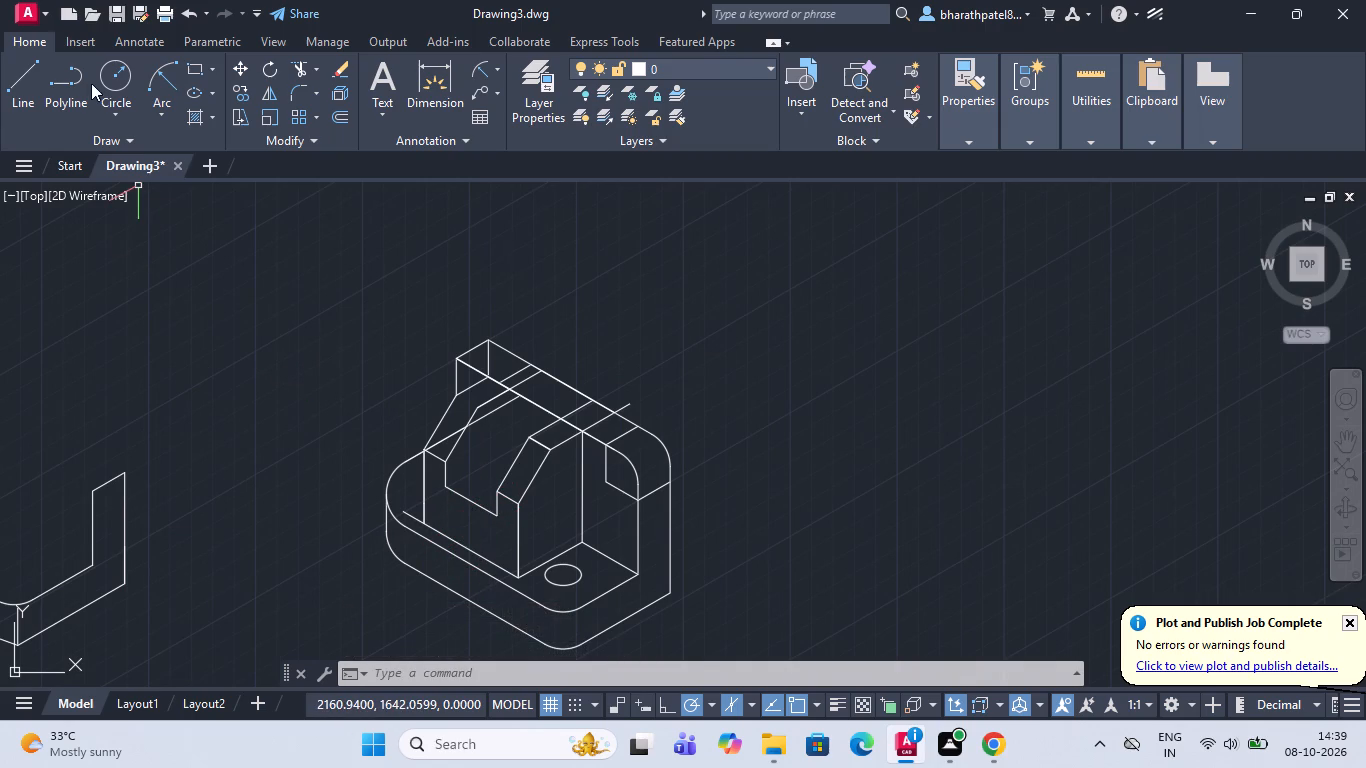
pyautogui.press('e')
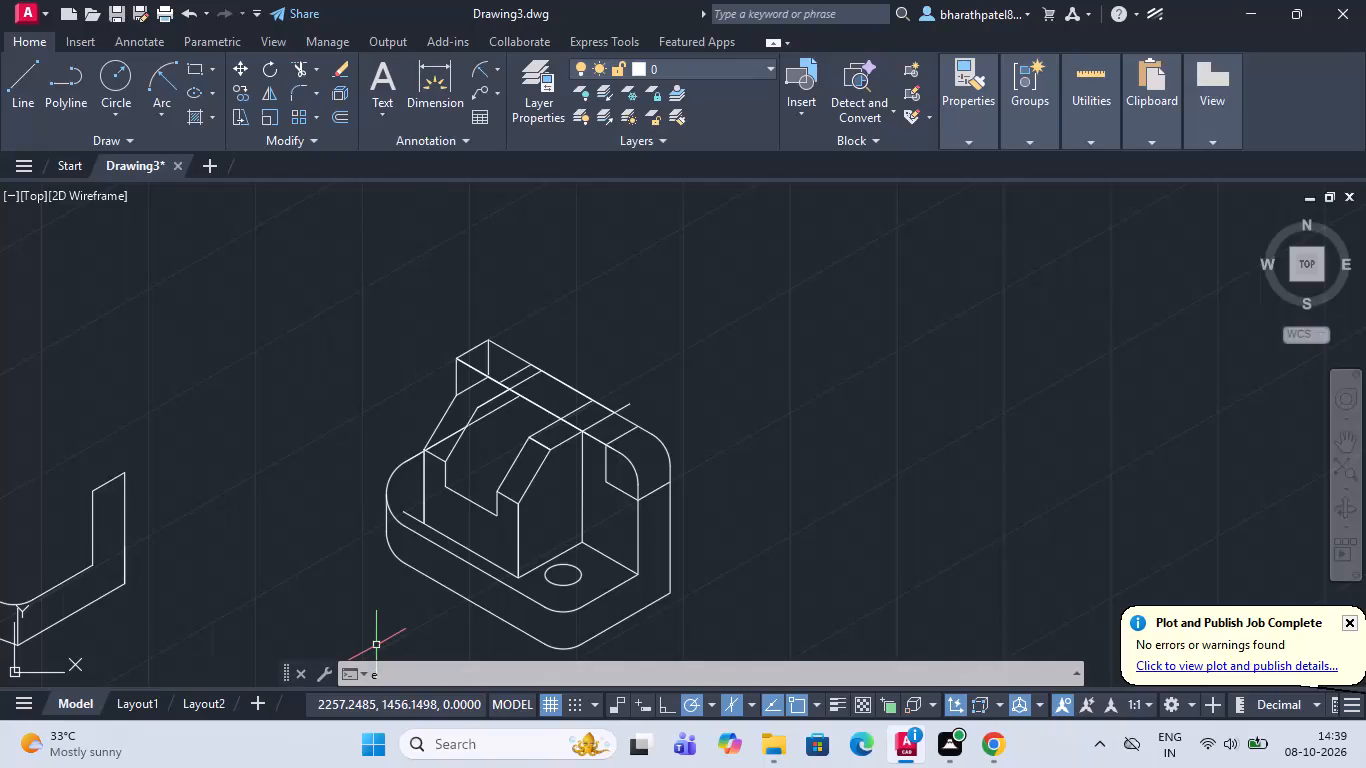
pyautogui.press('l')
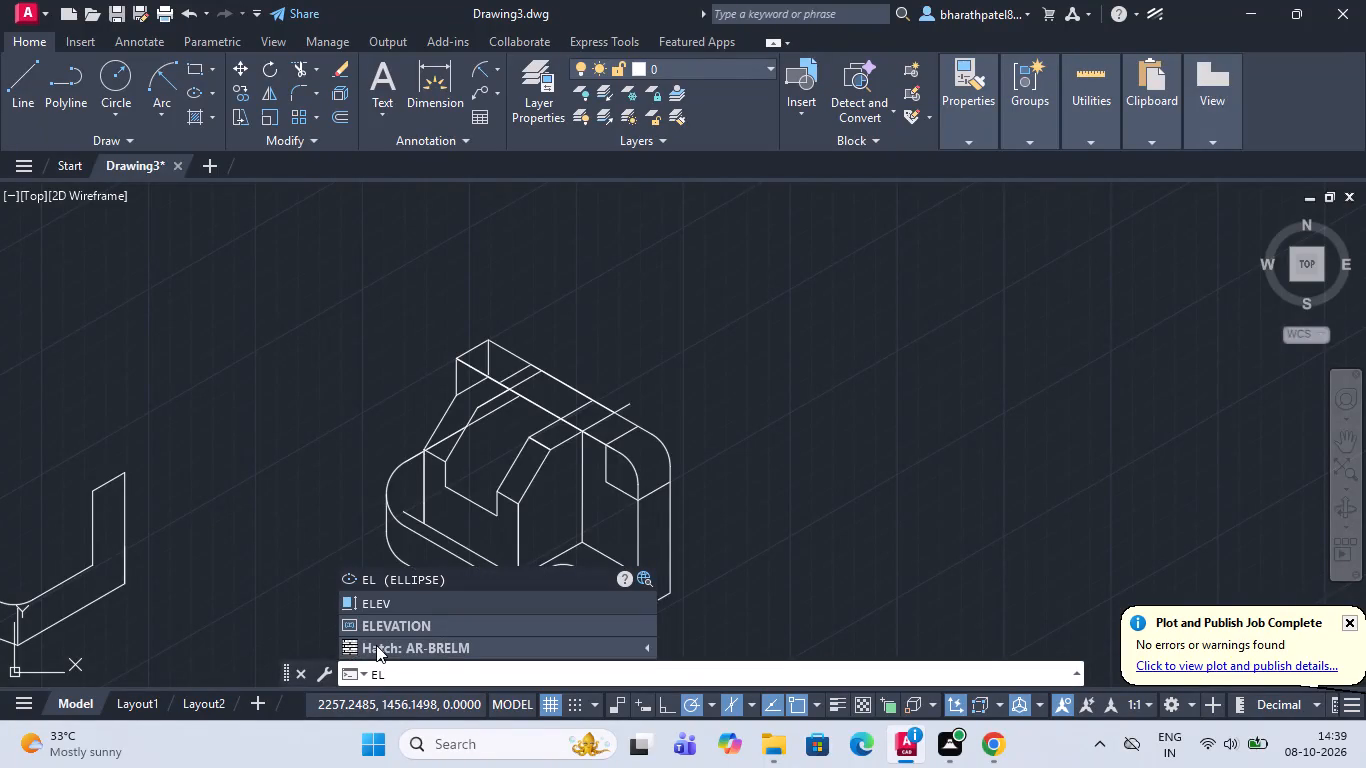
pyautogui.press('Return')
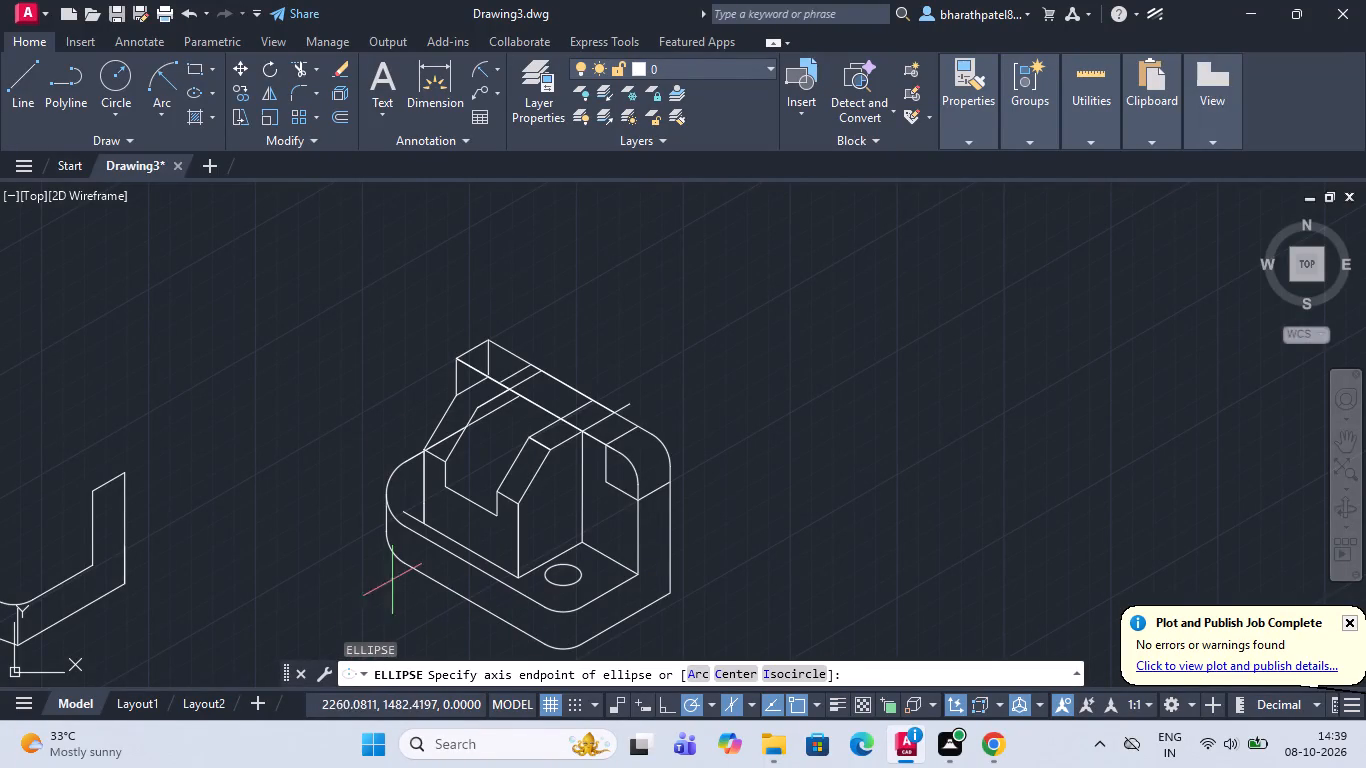
pyautogui.click(797, 668)
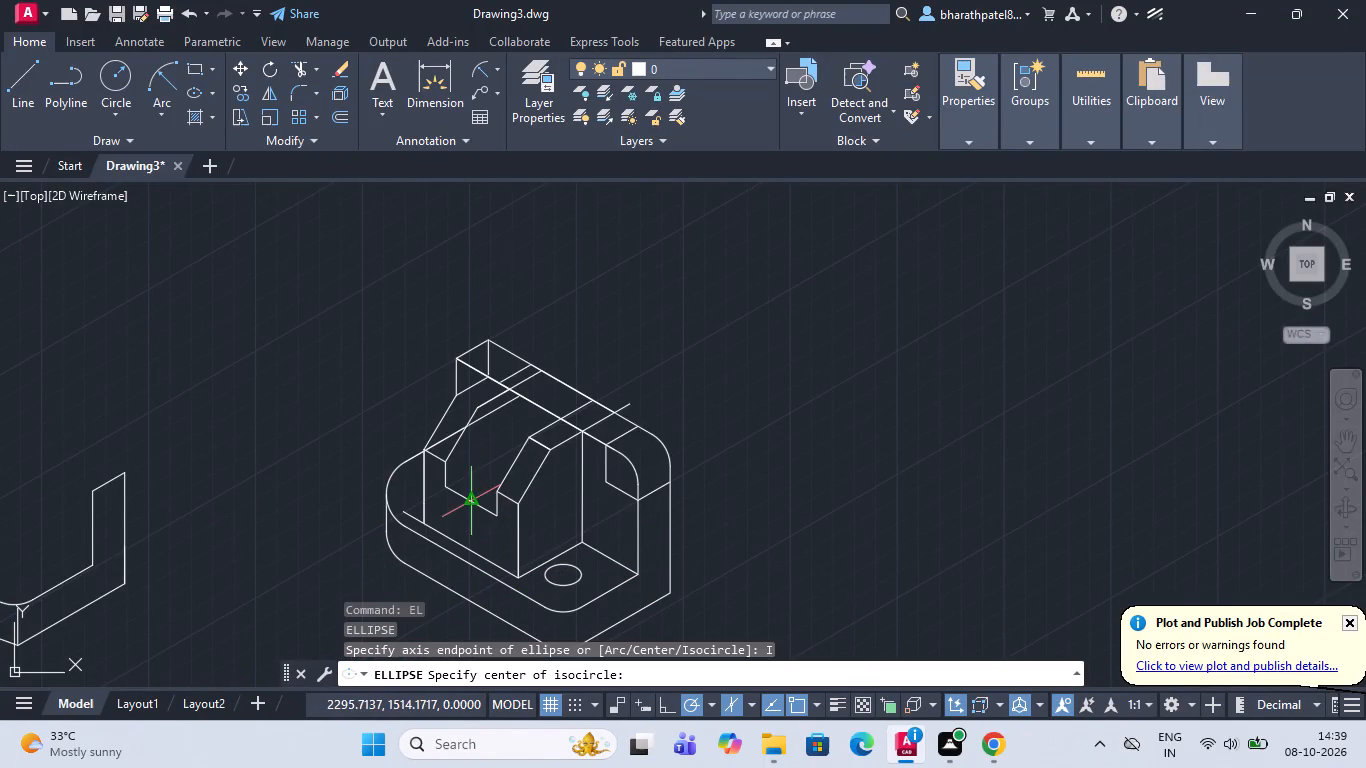
pyautogui.click(470, 503)
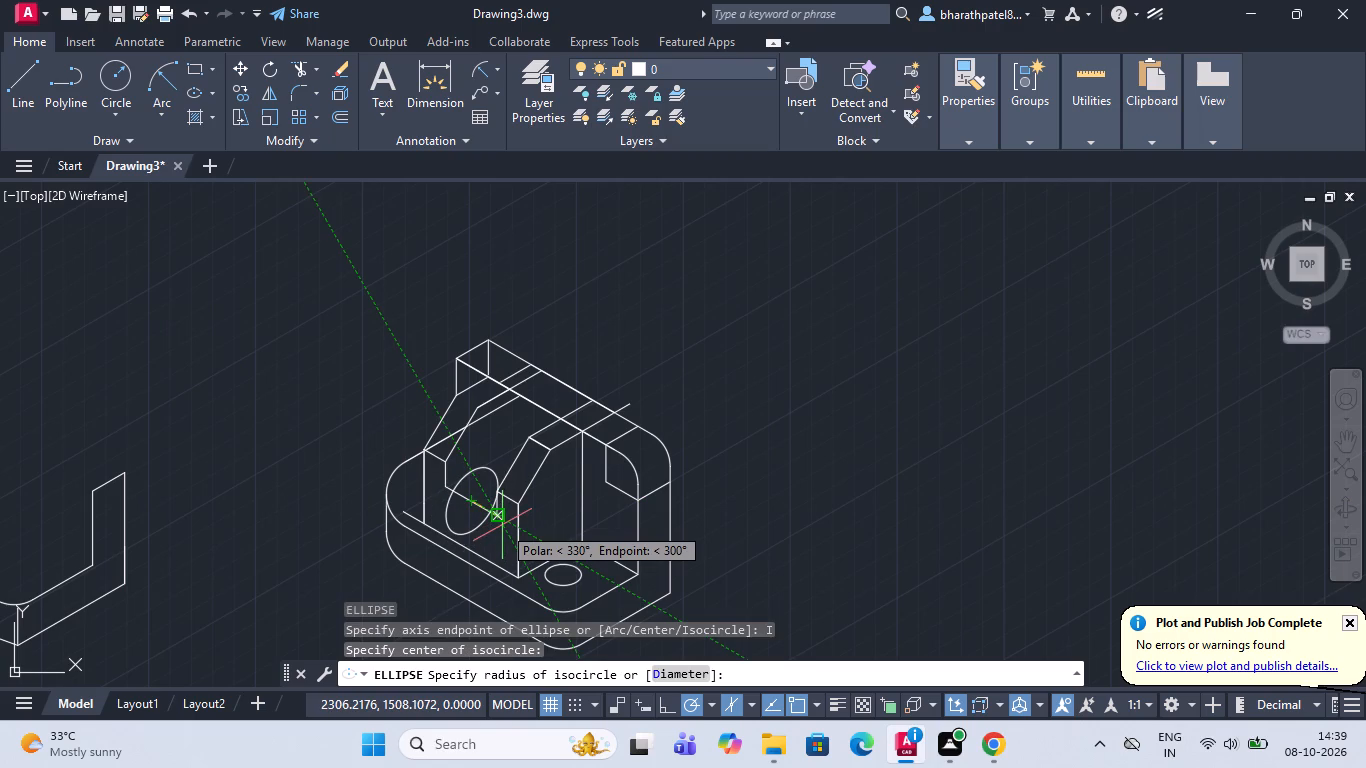
pyautogui.press('F5')
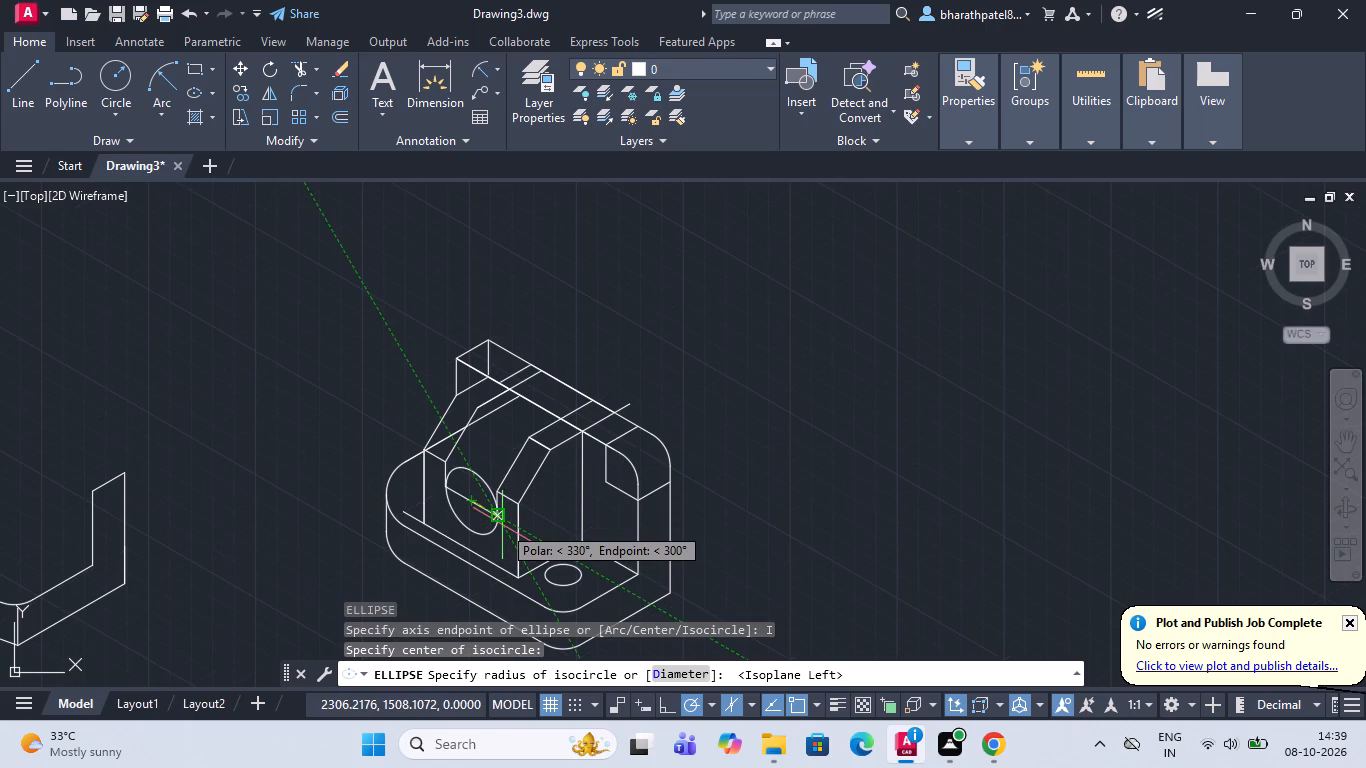
pyautogui.scroll(2, 502, 525)
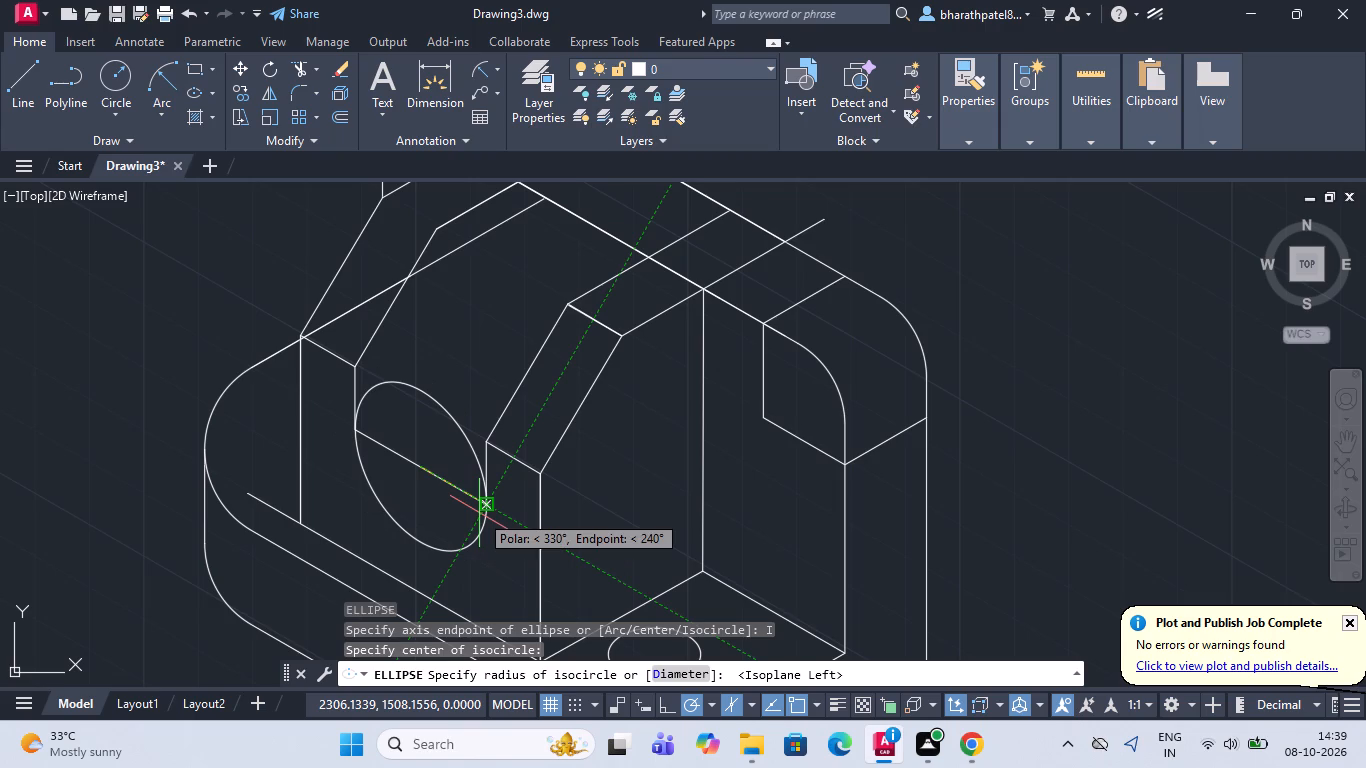
pyautogui.write('12')
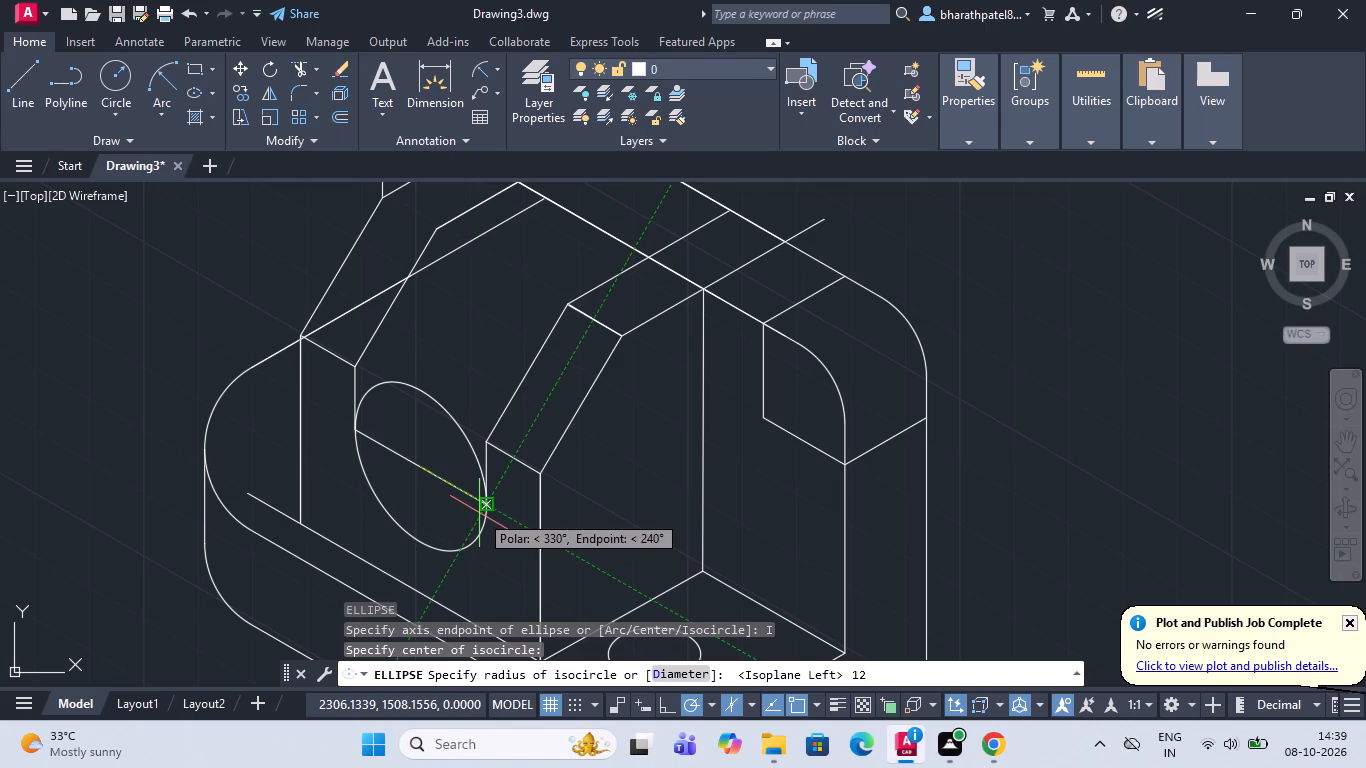
pyautogui.press('Return')
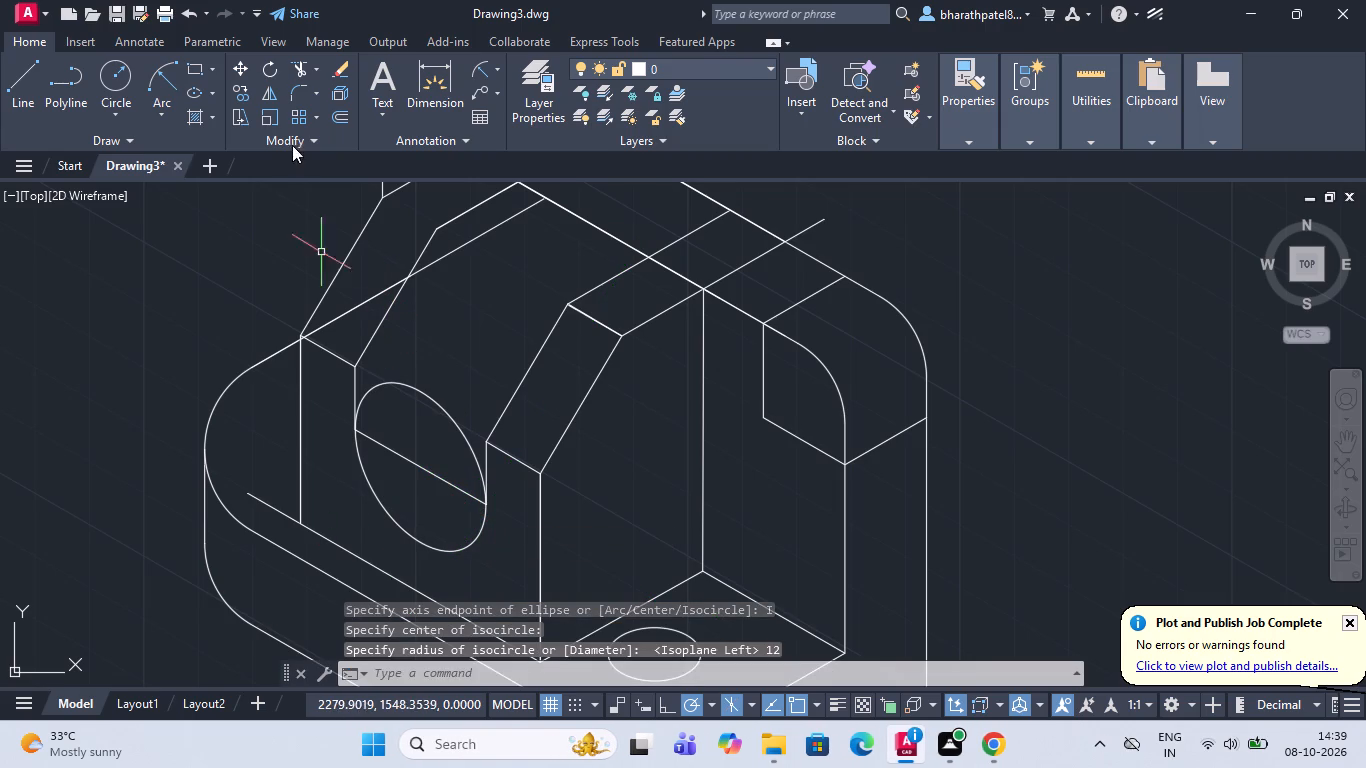
# Trim the isocircle's upper half above the joining line to leave the rounded slot bottom.
pyautogui.click(297, 71)
pyautogui.click(437, 340)
pyautogui.click(409, 434)
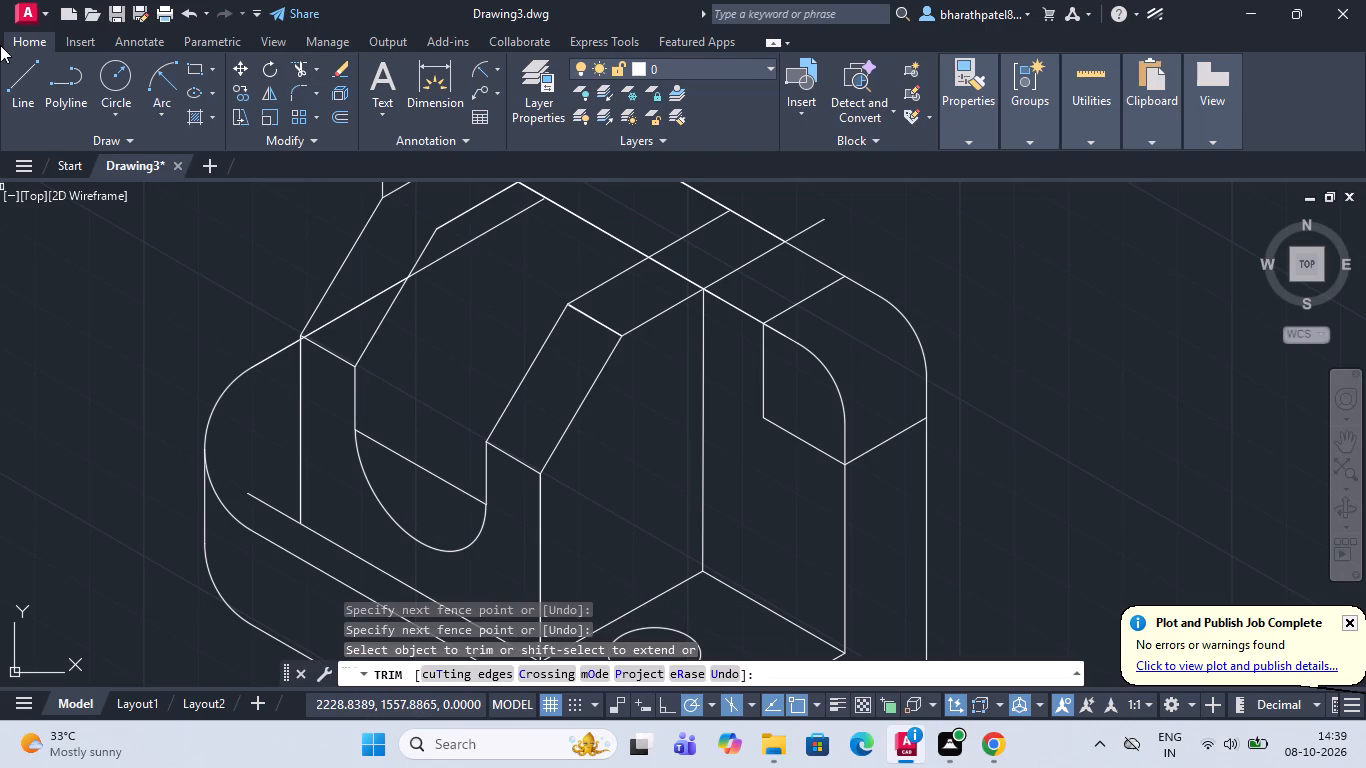
# Draw a vertical centreline through the midpoint of the slot's joining line, extending about 9 units up and about 15 units down.
pyautogui.click(21, 79)
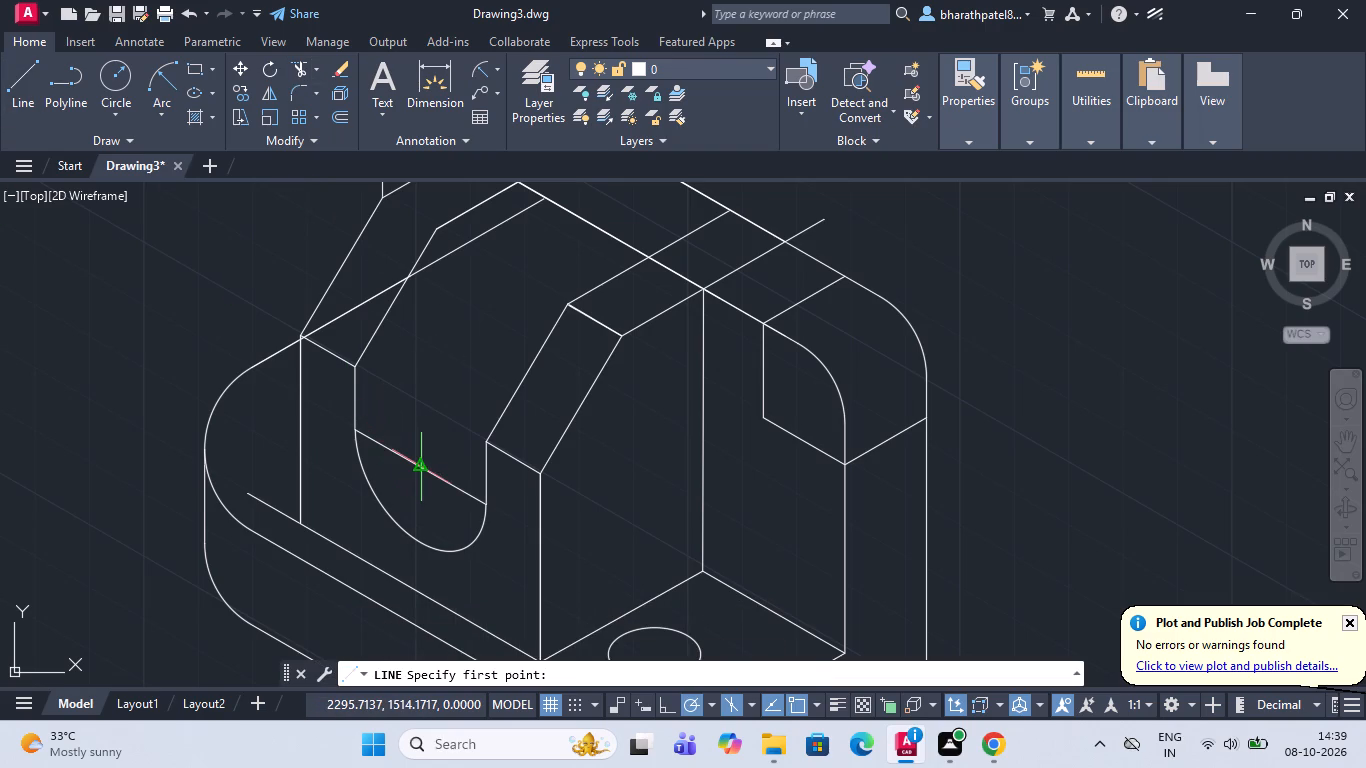
pyautogui.click(415, 463)
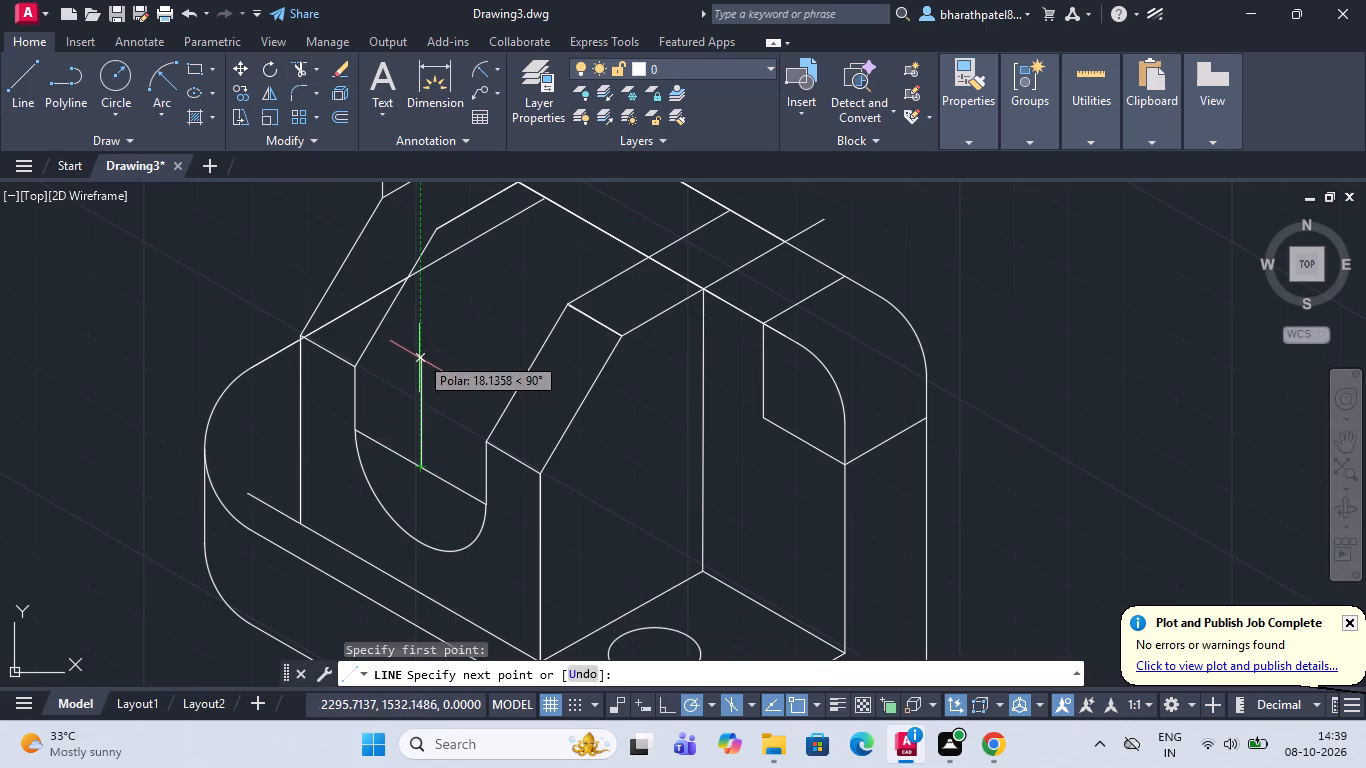
pyautogui.click(417, 409)
pyautogui.press('Escape')
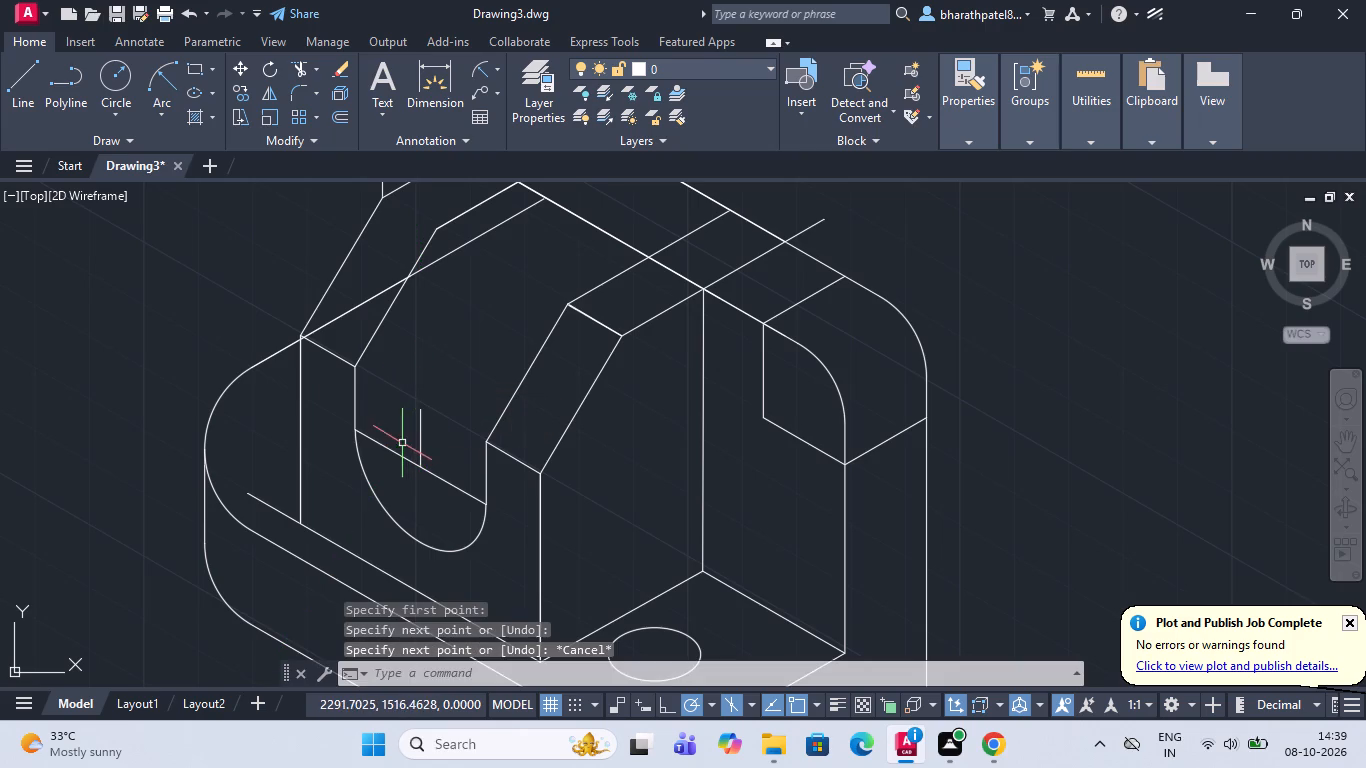
pyautogui.click(12, 92)
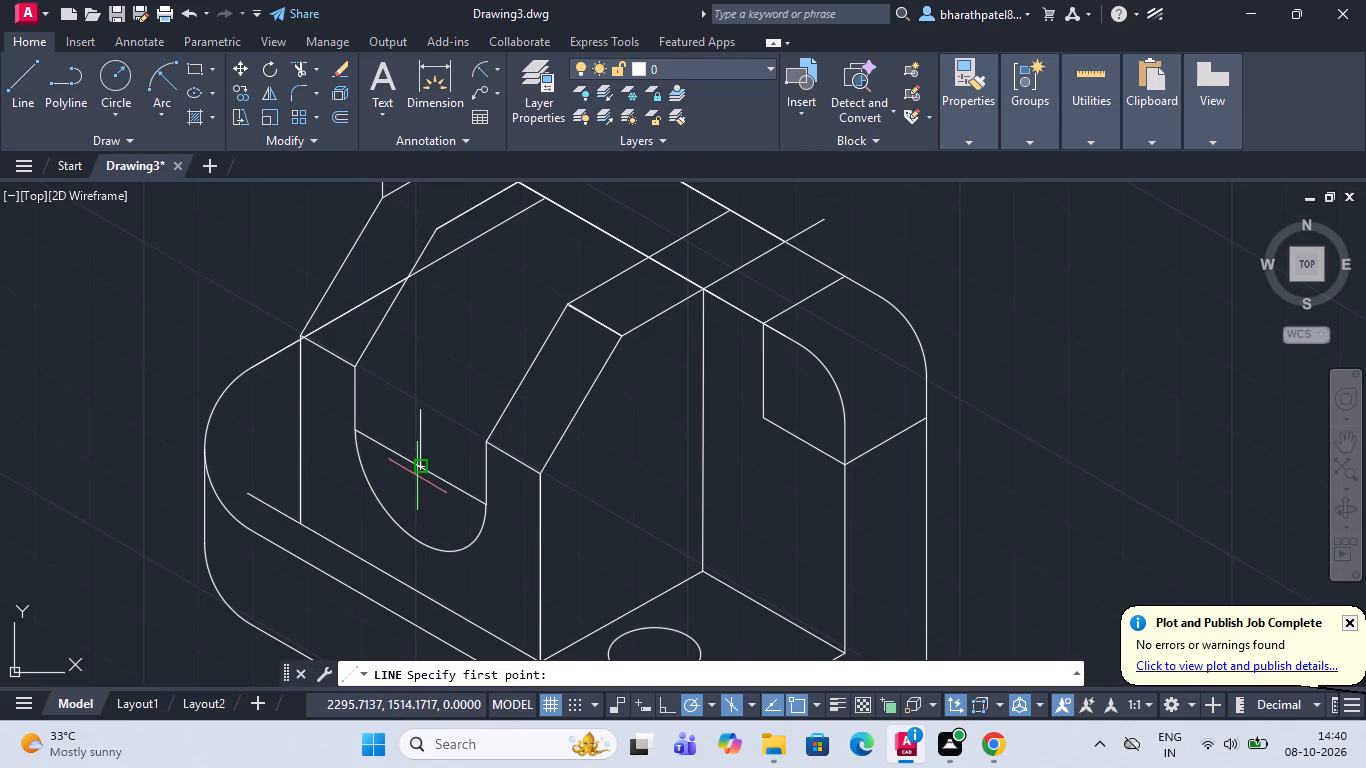
pyautogui.click(419, 462)
pyautogui.click(420, 560)
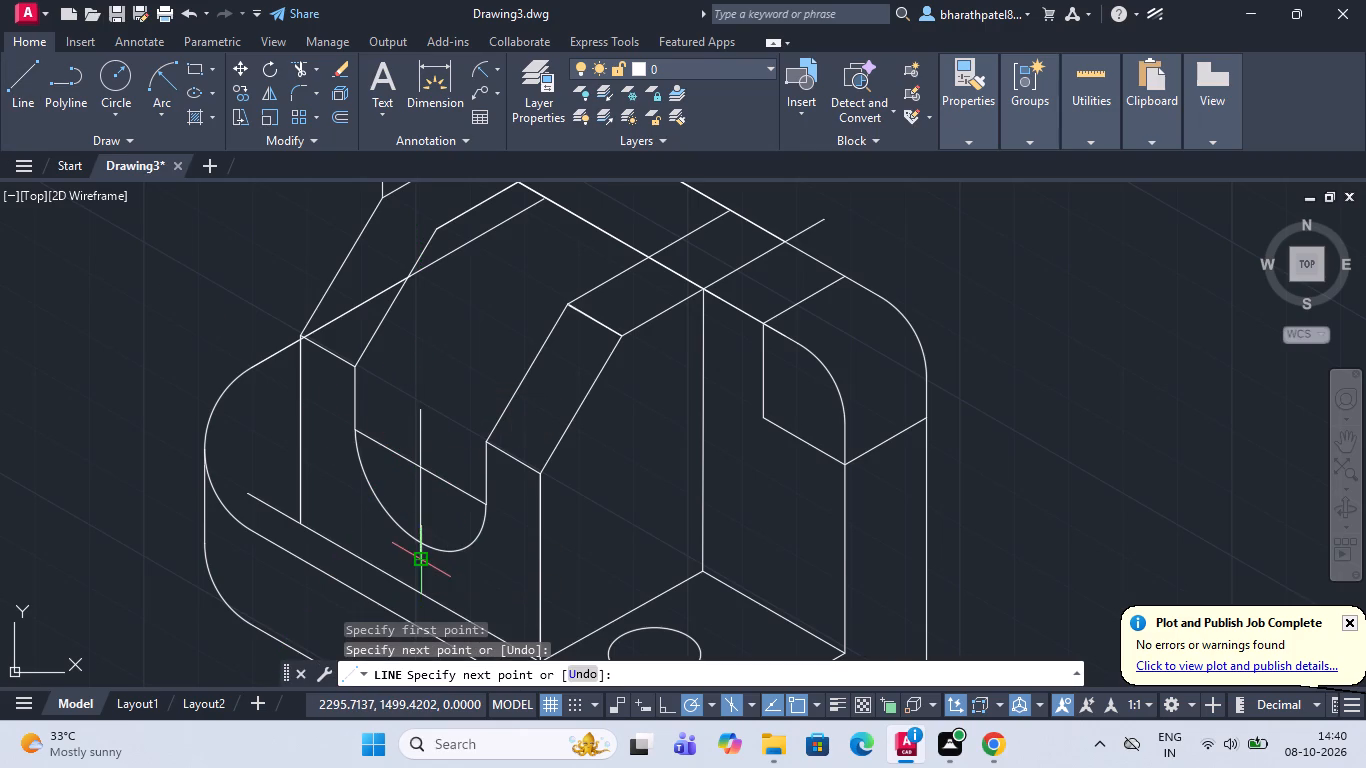
pyautogui.press('Escape')
pyautogui.scroll(-3, 439, 486)
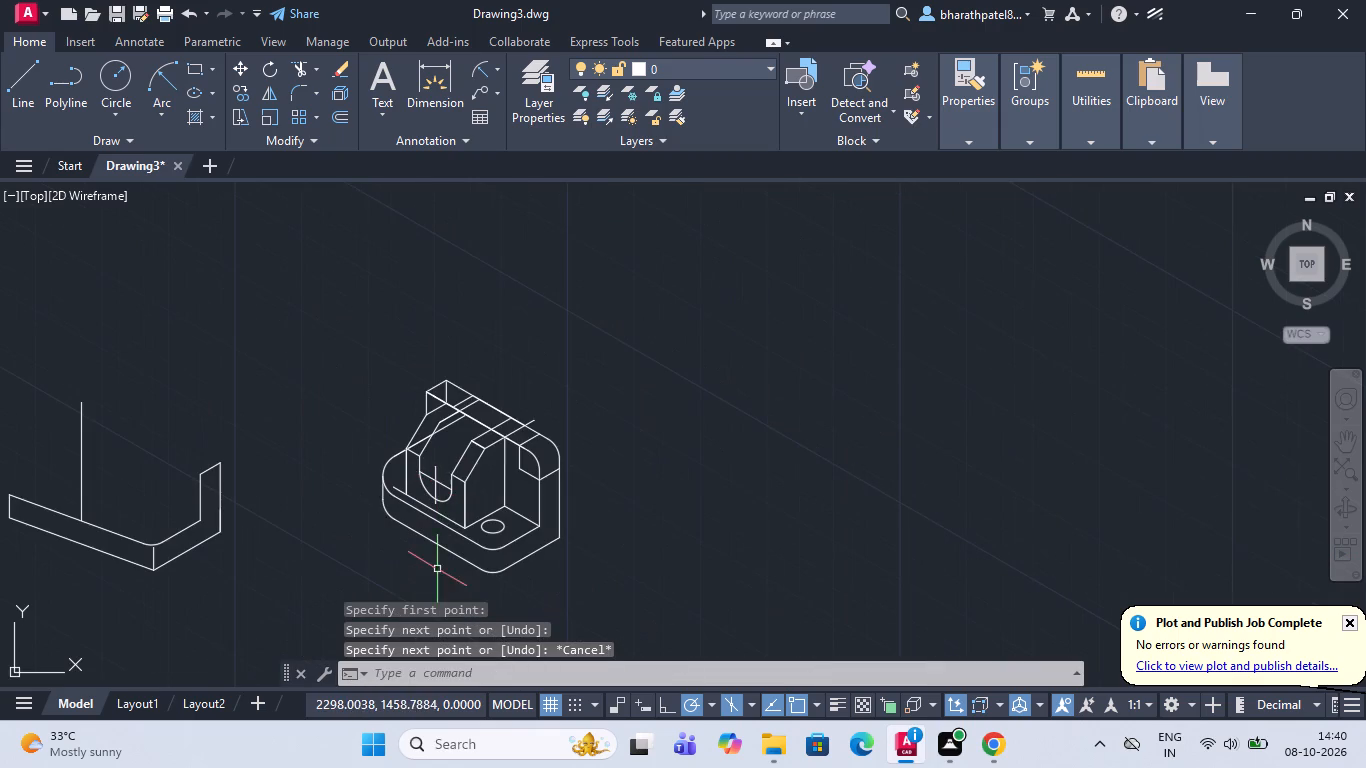
pyautogui.scroll(2, 433, 576)
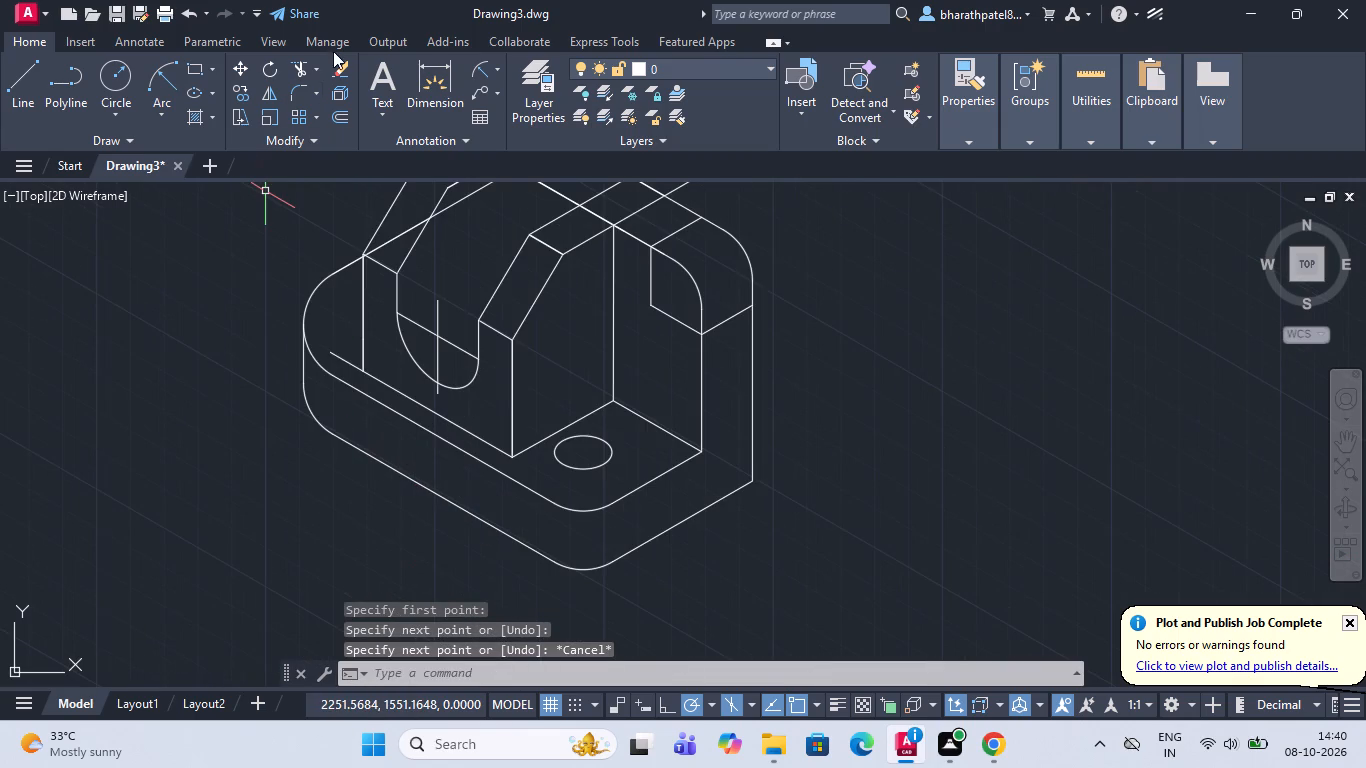
# Trim the hidden line running behind the first rib up to the upright, and the hidden vertical edge at the upright's far end.
pyautogui.click(303, 72)
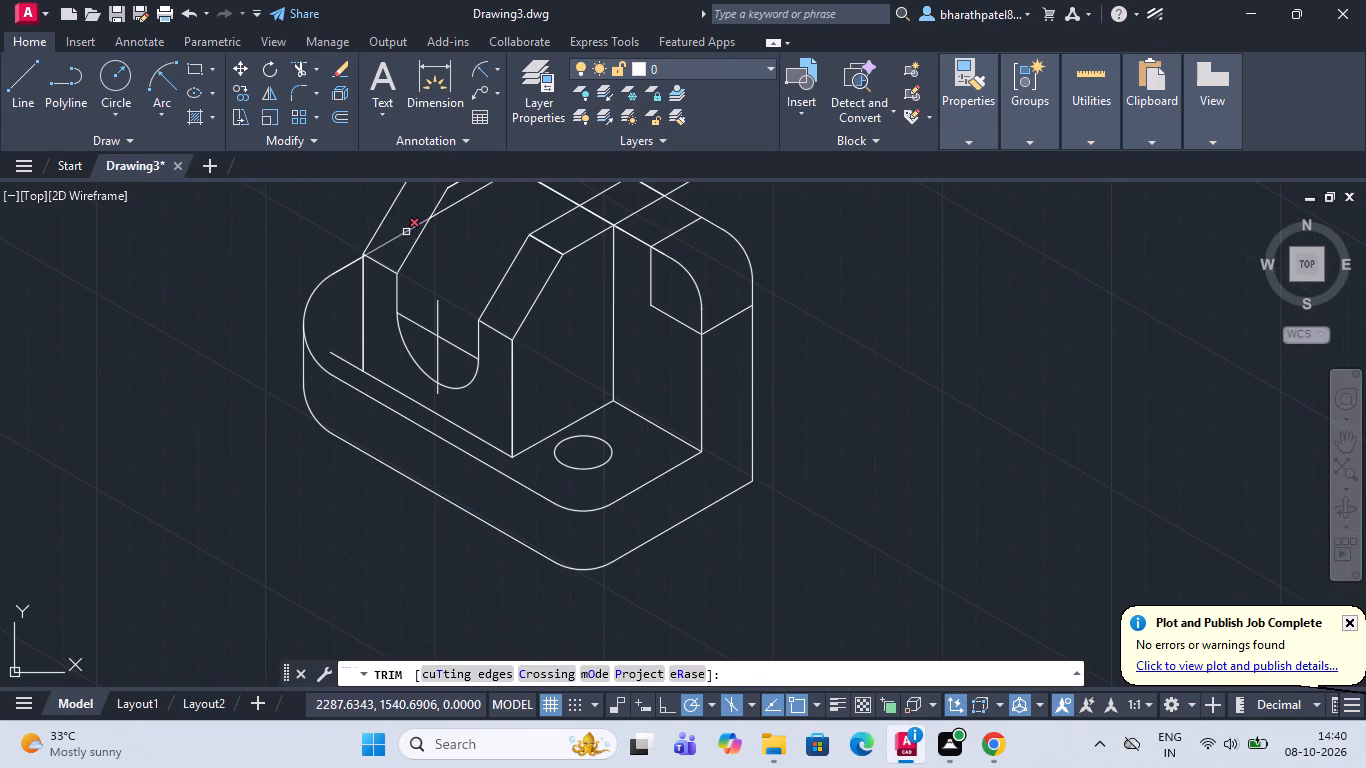
pyautogui.click(406, 232)
pyautogui.click(406, 232)
pyautogui.click(404, 236)
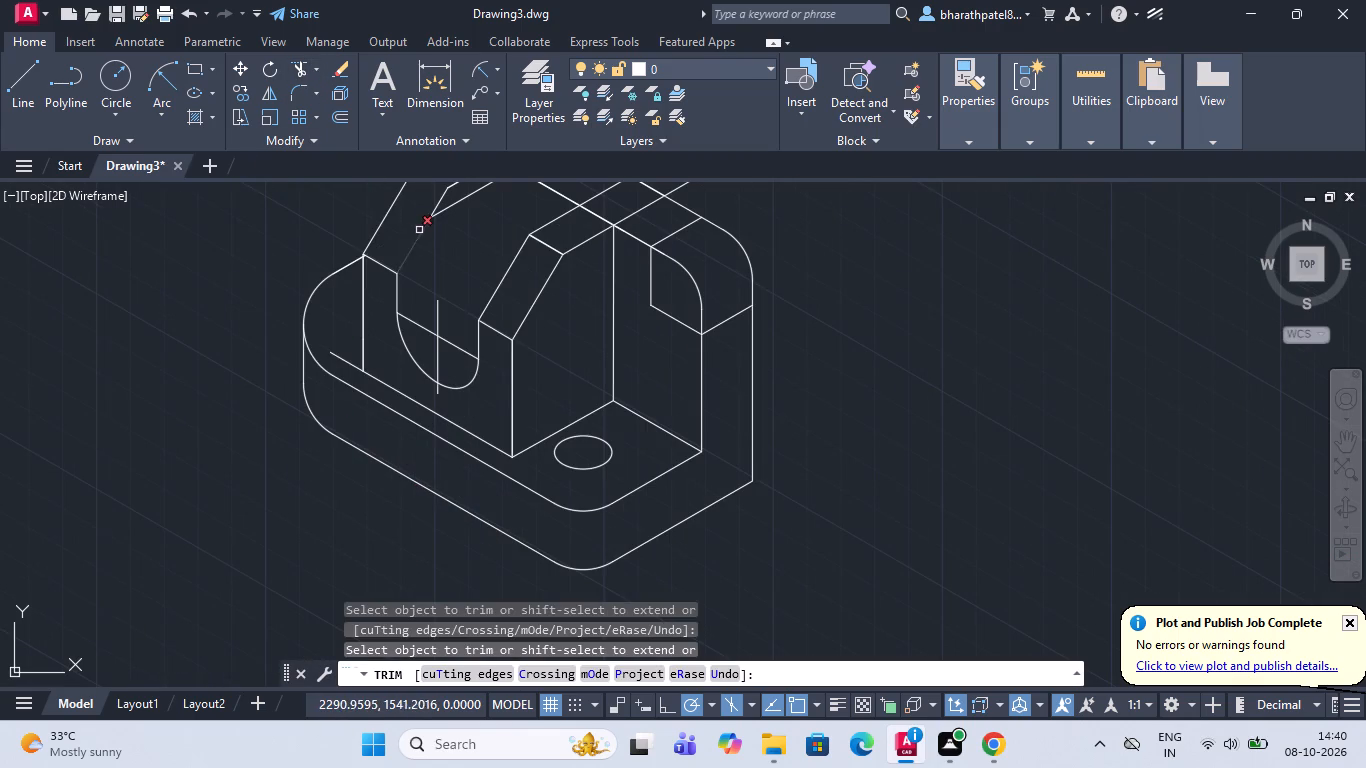
pyautogui.scroll(-2, 419, 236)
pyautogui.scroll(2, 419, 196)
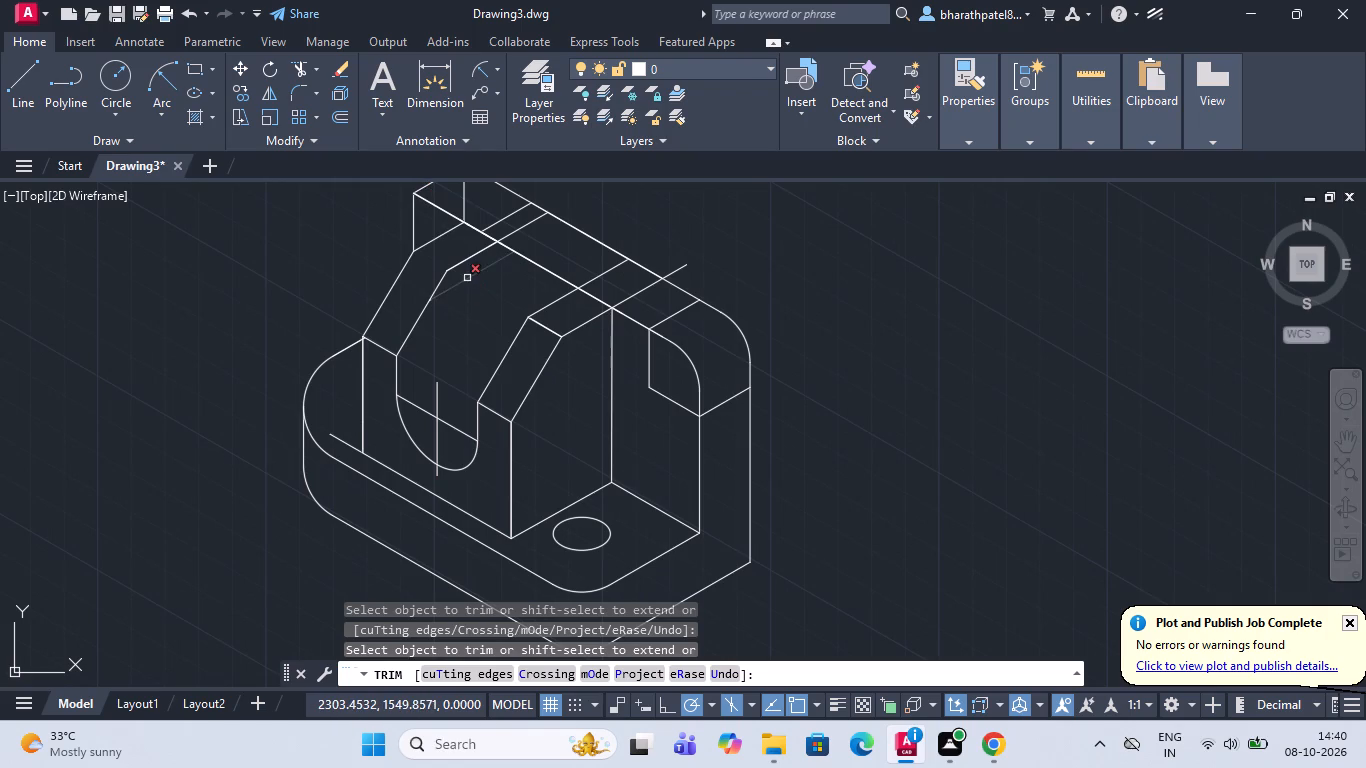
pyautogui.click(467, 278)
pyautogui.scroll(-1, 471, 290)
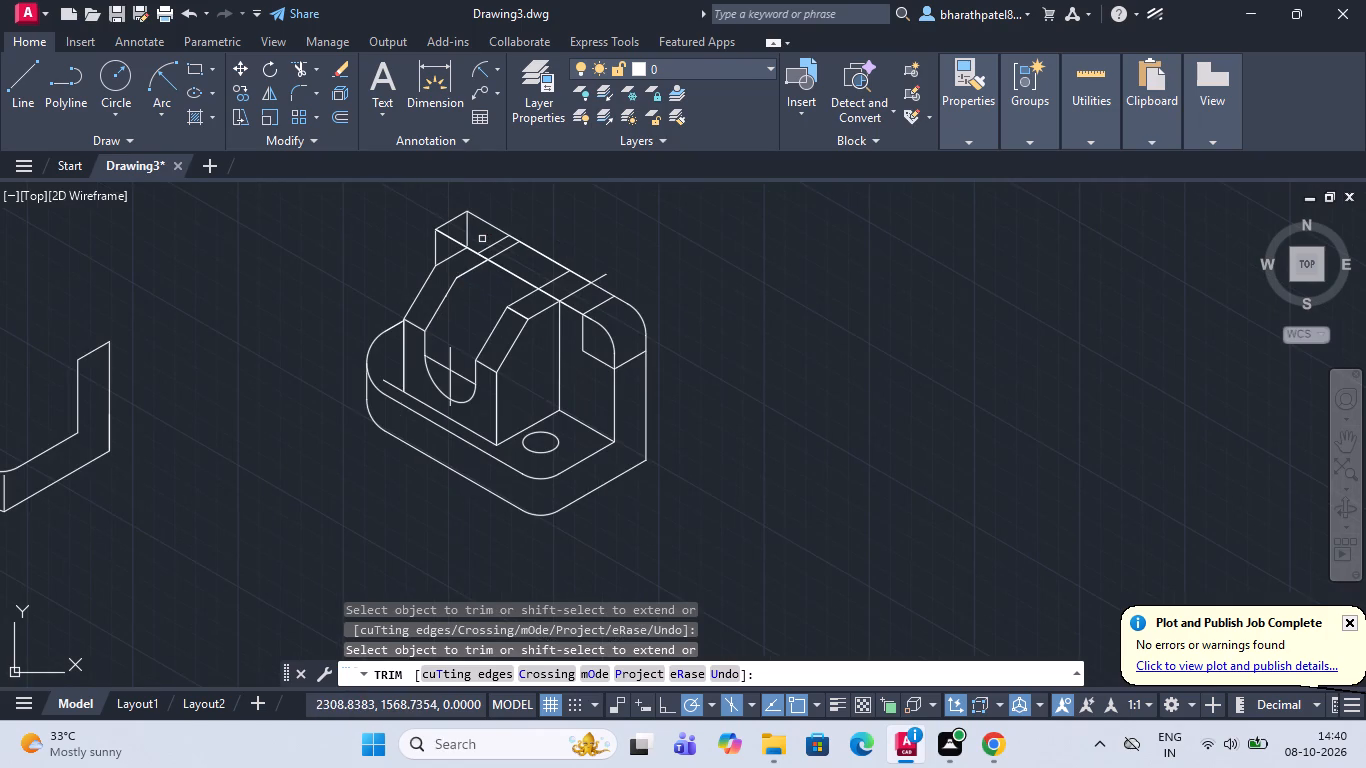
pyautogui.scroll(2, 481, 245)
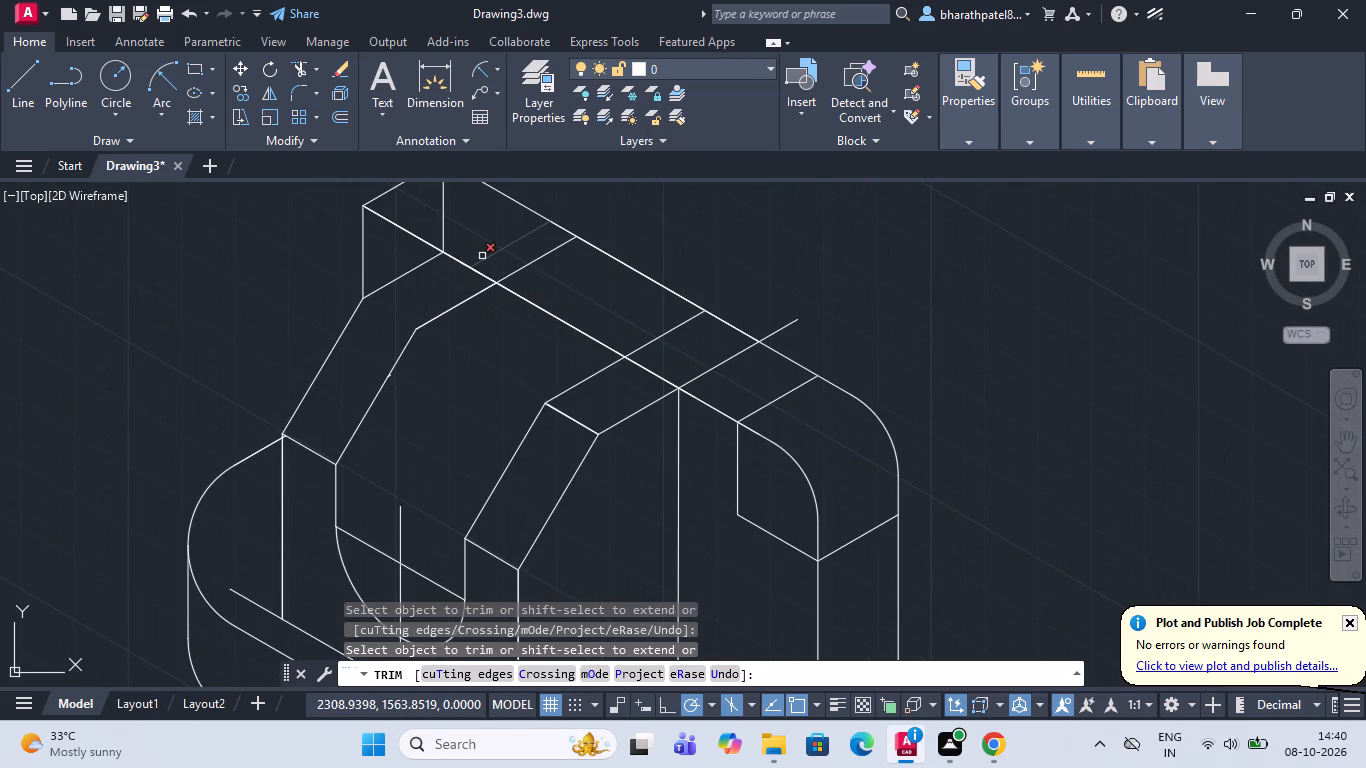
pyautogui.click(481, 258)
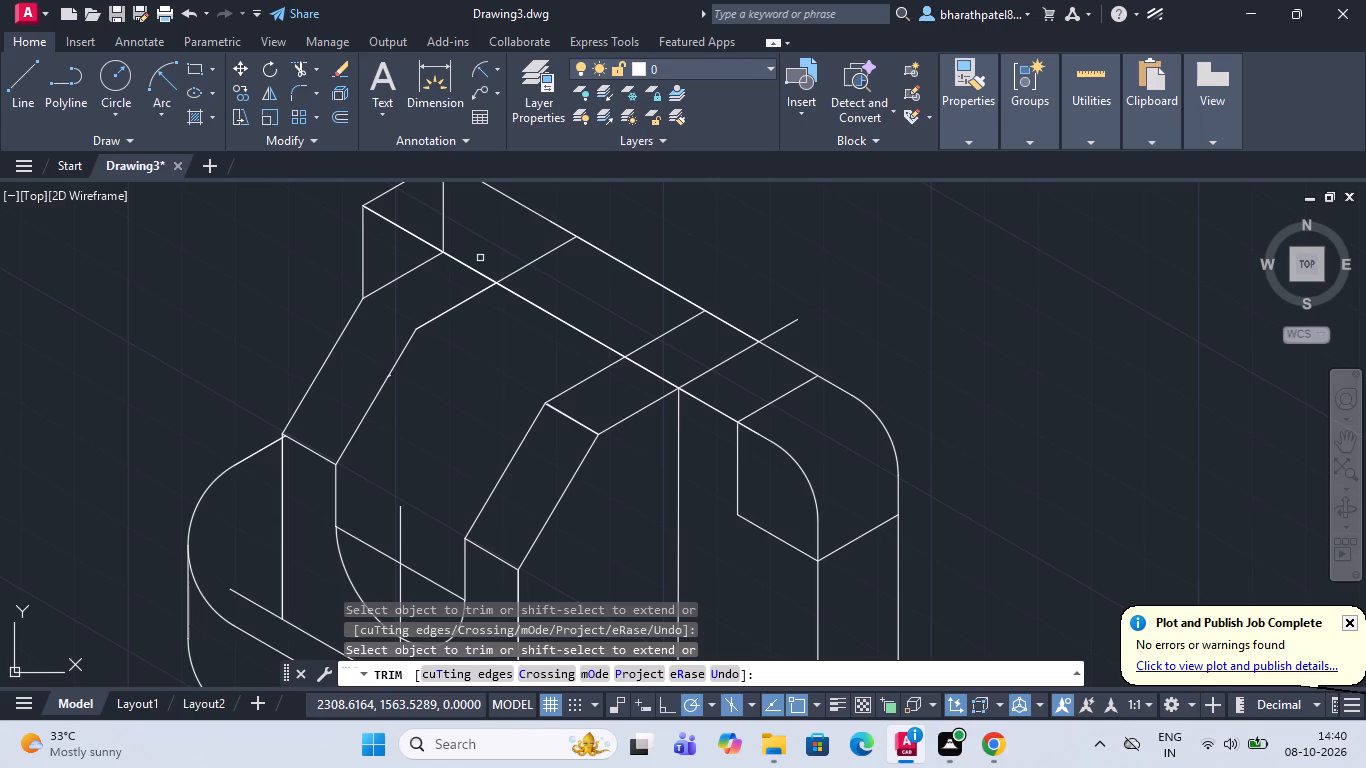
pyautogui.scroll(-1, 478, 258)
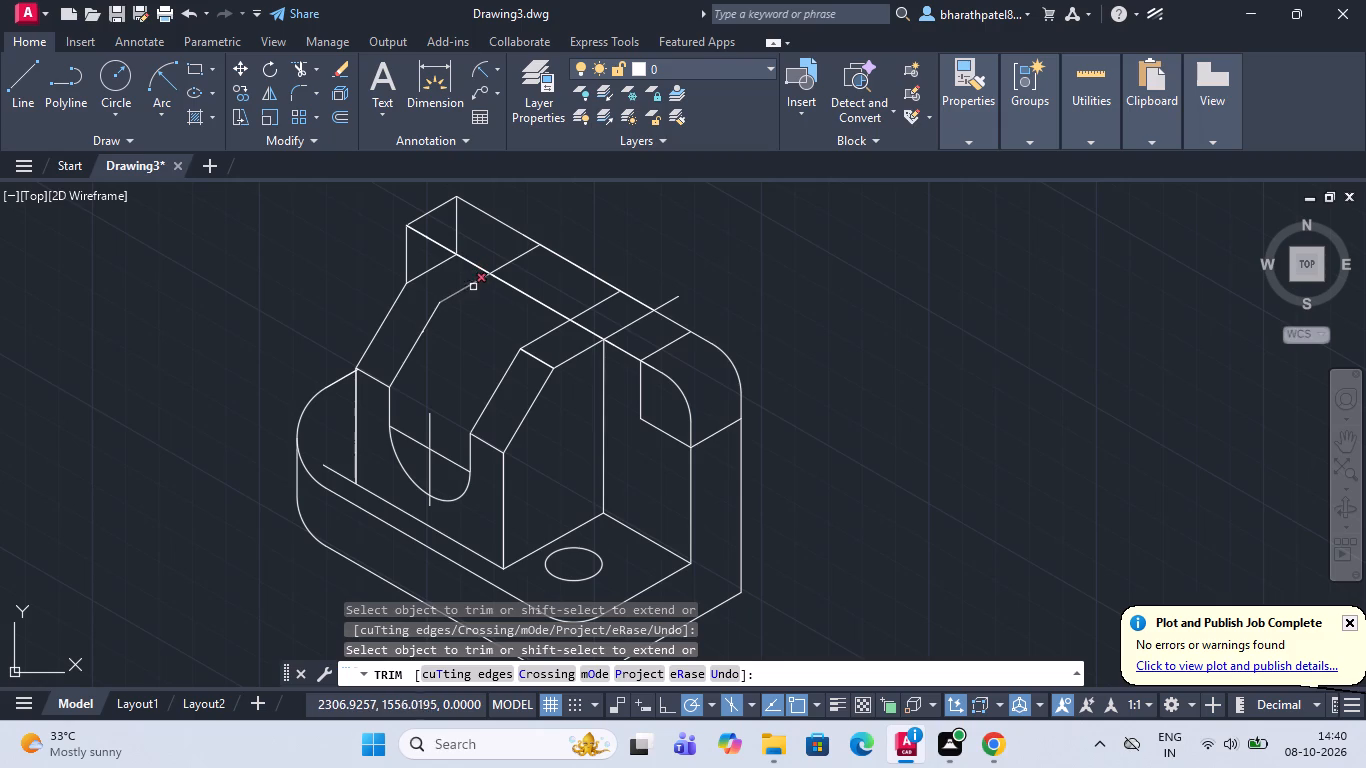
pyautogui.scroll(3, 415, 284)
pyautogui.scroll(-2, 418, 287)
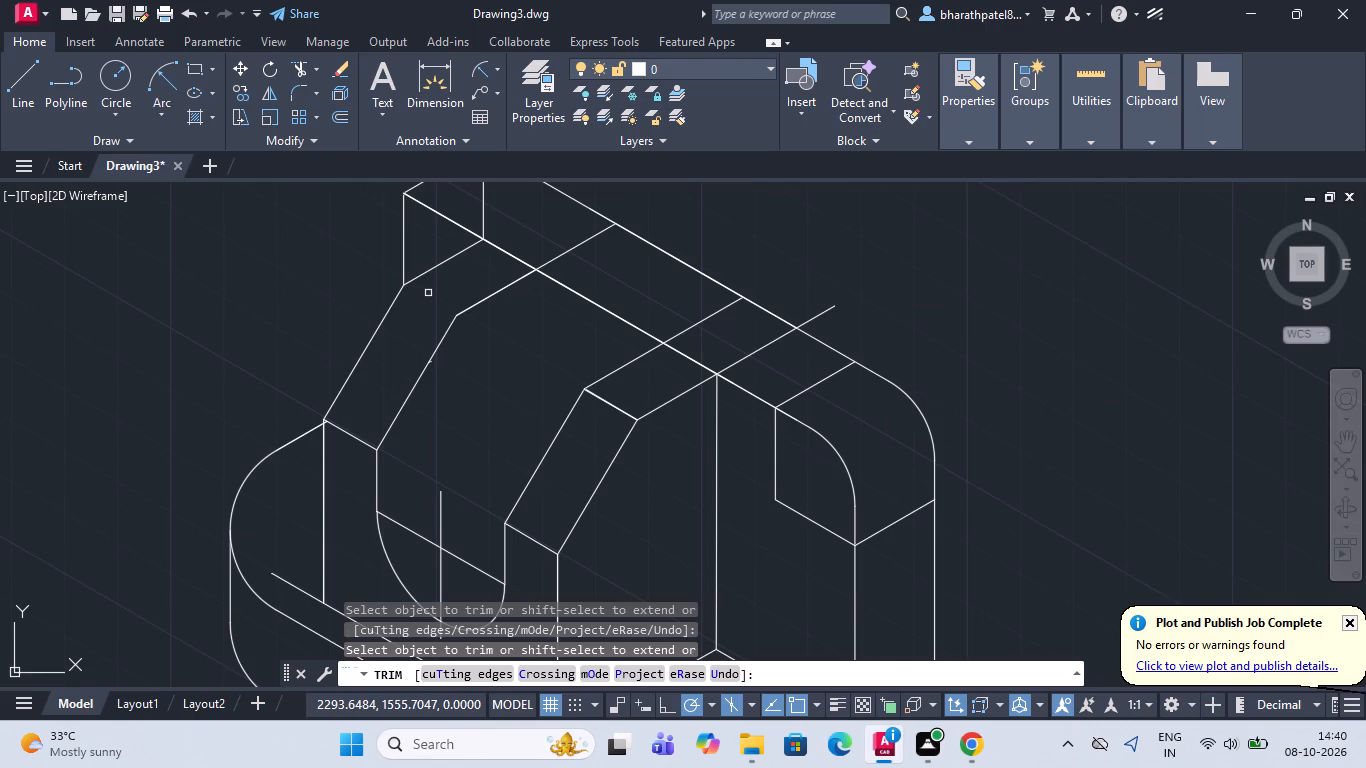
pyautogui.click(484, 213)
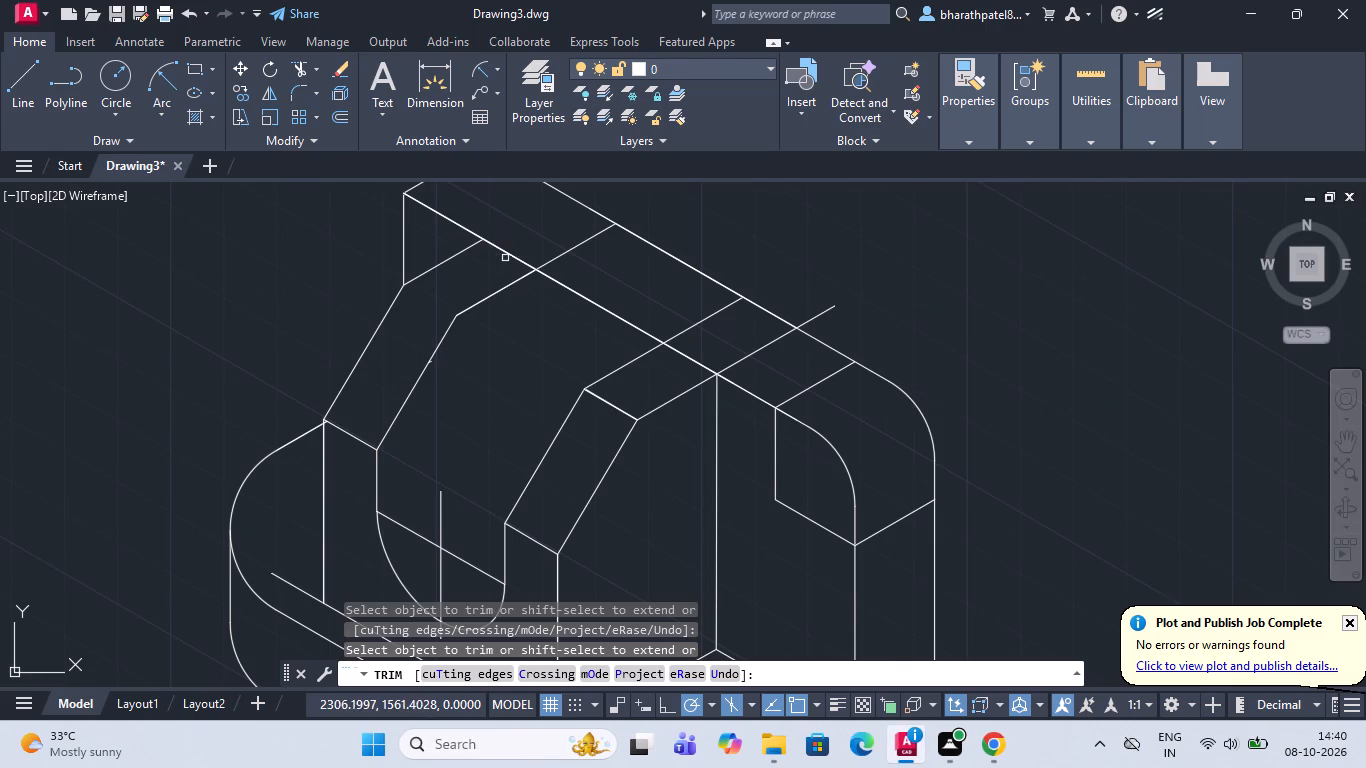
# Trim the upright's front top edge where it crosses the top face of the first rib.
pyautogui.click(509, 252)
pyautogui.click(510, 252)
pyautogui.click(506, 258)
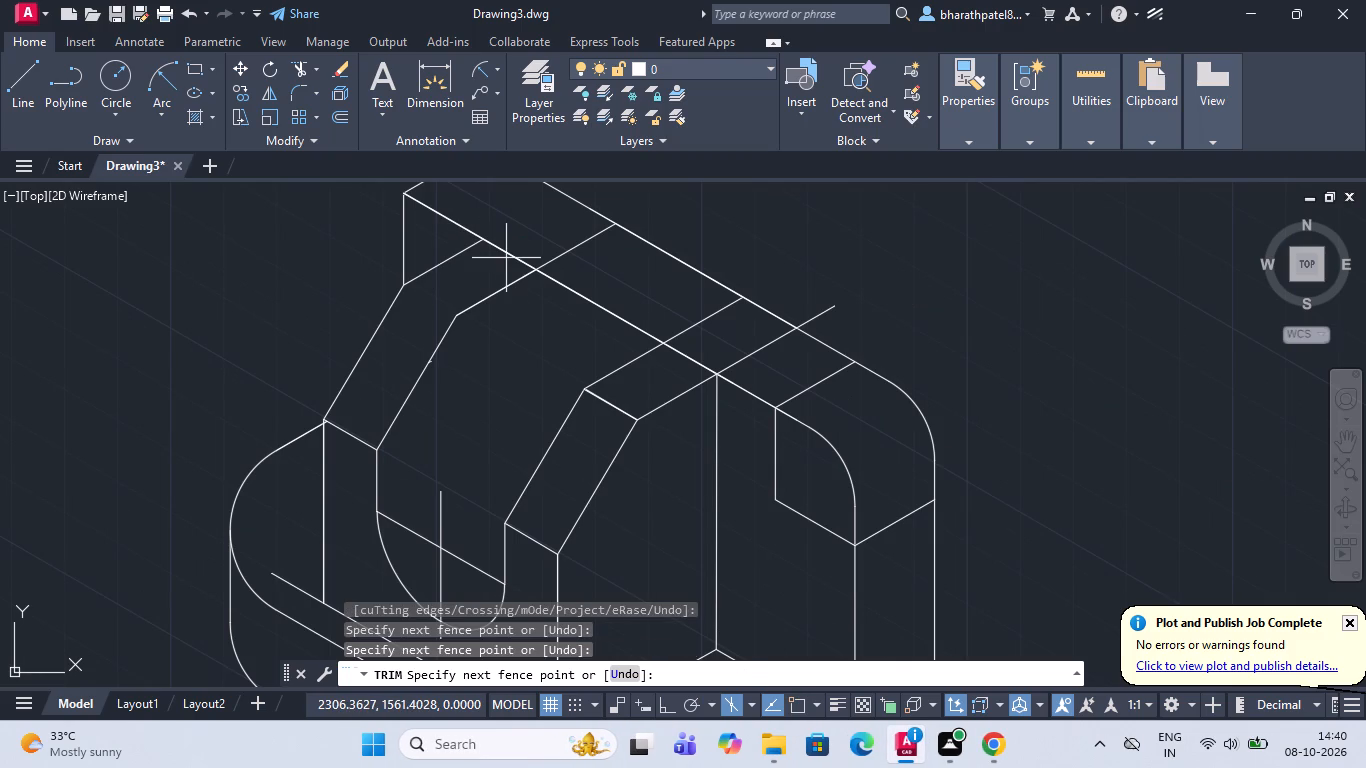
pyautogui.click(506, 253)
pyautogui.tripleClick(506, 248)
pyautogui.click(506, 249)
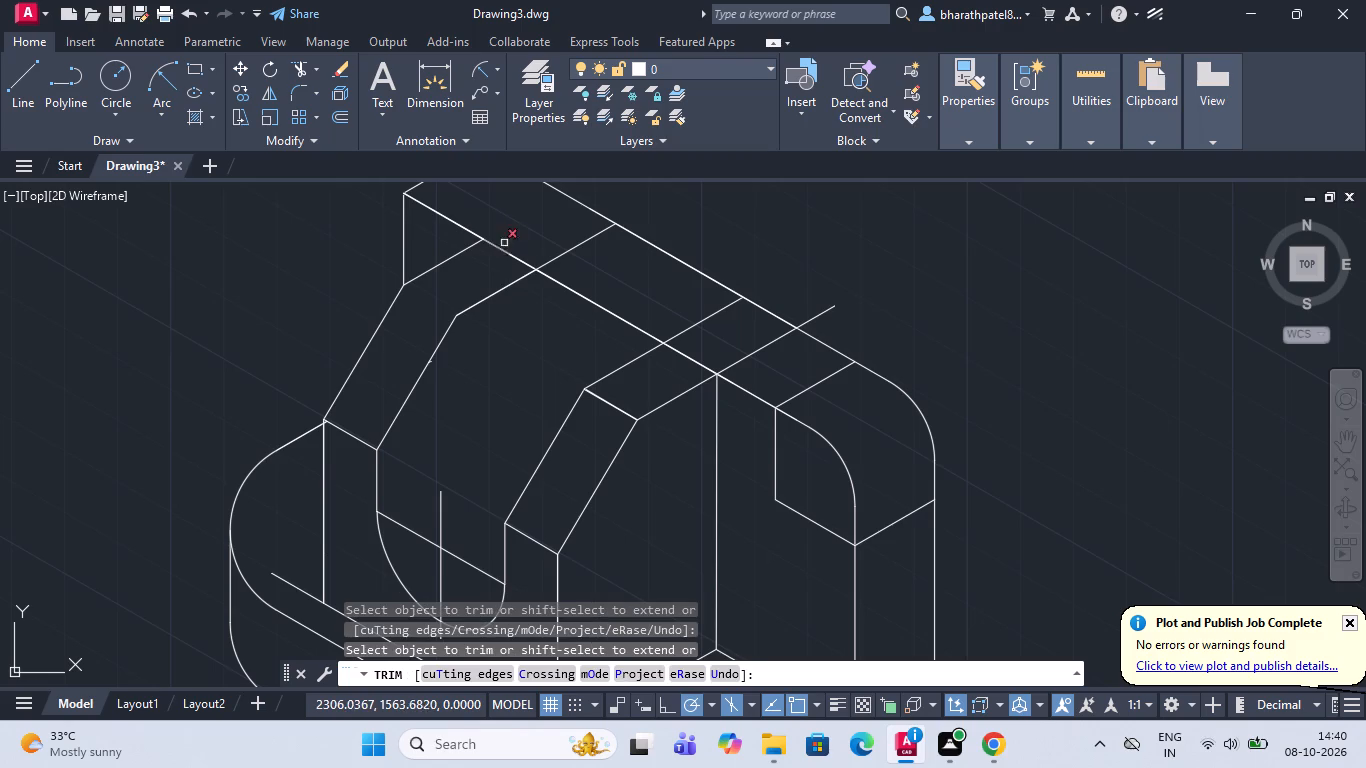
pyautogui.moveTo(505, 233); pyautogui.dragTo(501, 243)
pyautogui.click(486, 267)
pyautogui.click(524, 235)
pyautogui.click(506, 266)
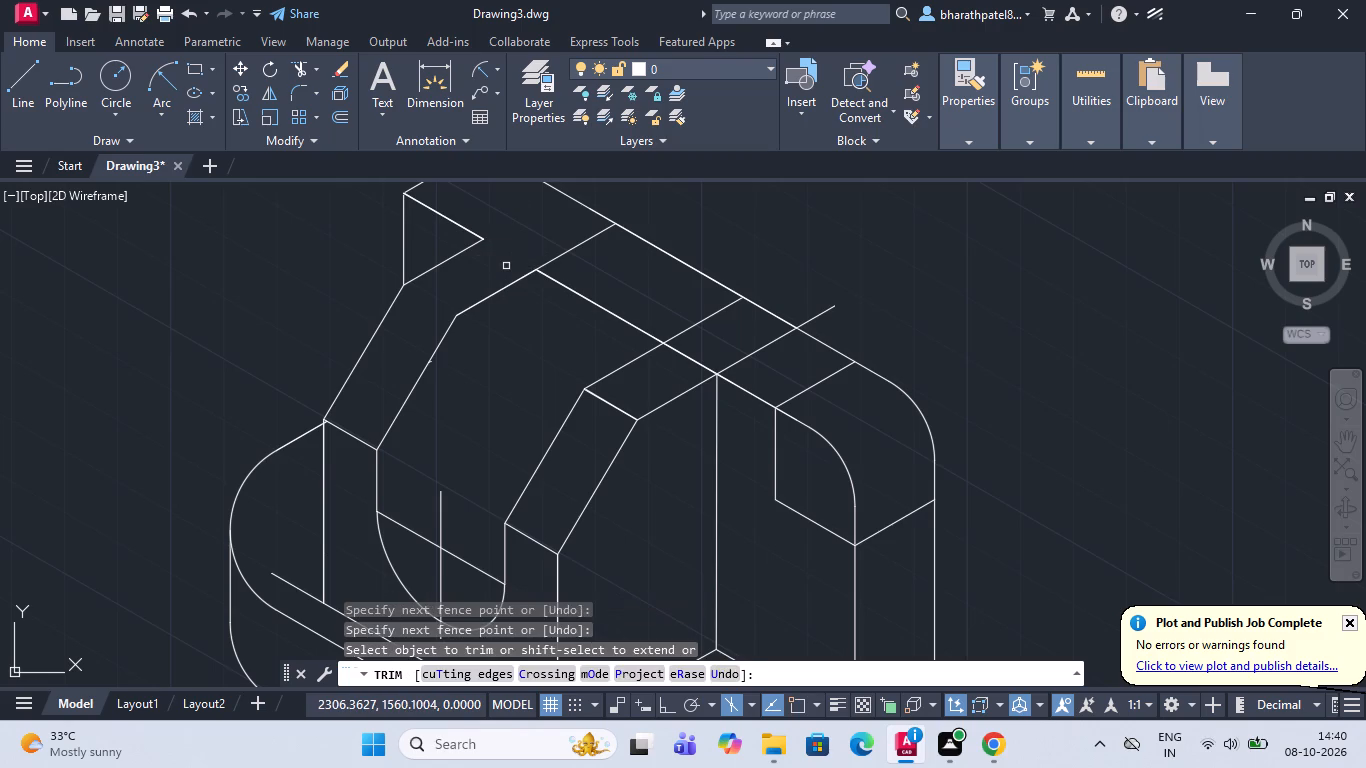
# Trim the upright's front and rear top edges between the two ribs to open the slot through the top.
pyautogui.scroll(-2, 506, 266)
pyautogui.scroll(1, 482, 196)
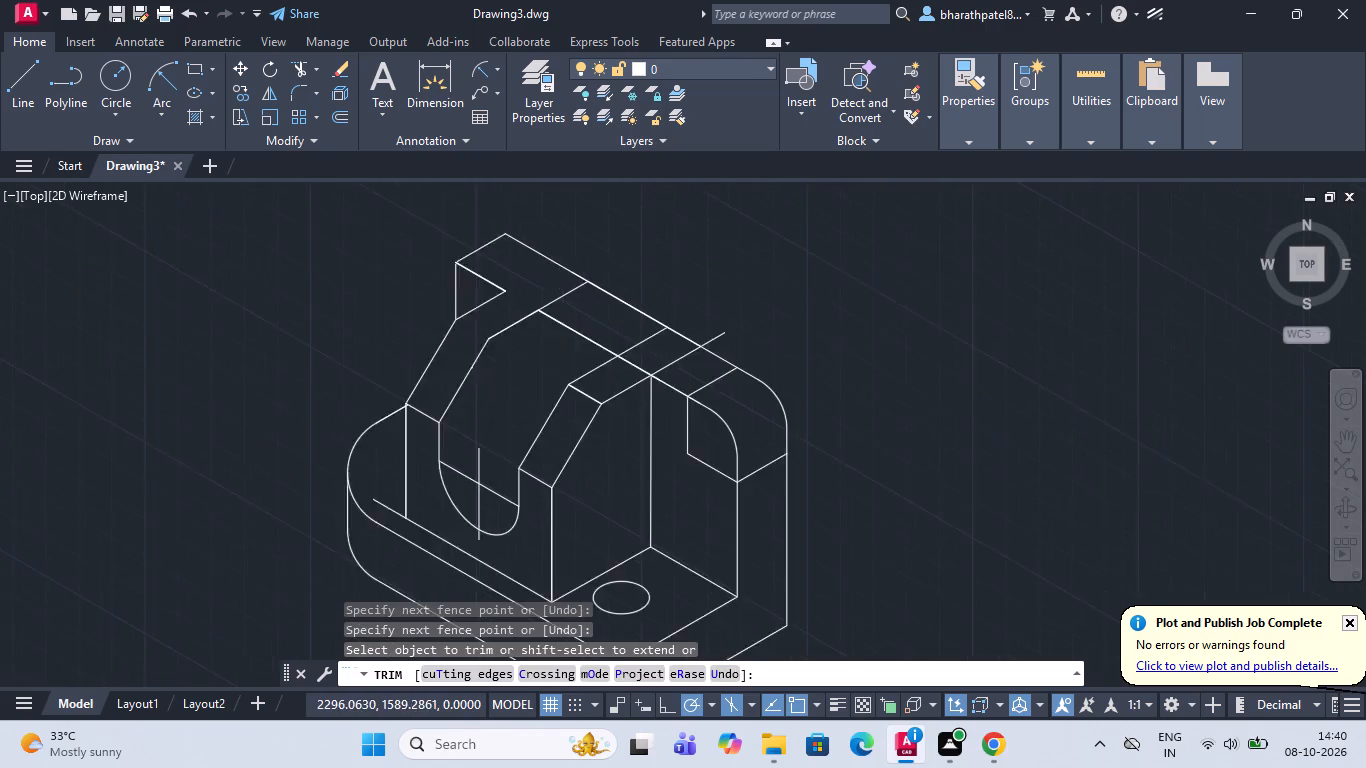
pyautogui.scroll(2, 482, 196)
pyautogui.scroll(-3, 495, 243)
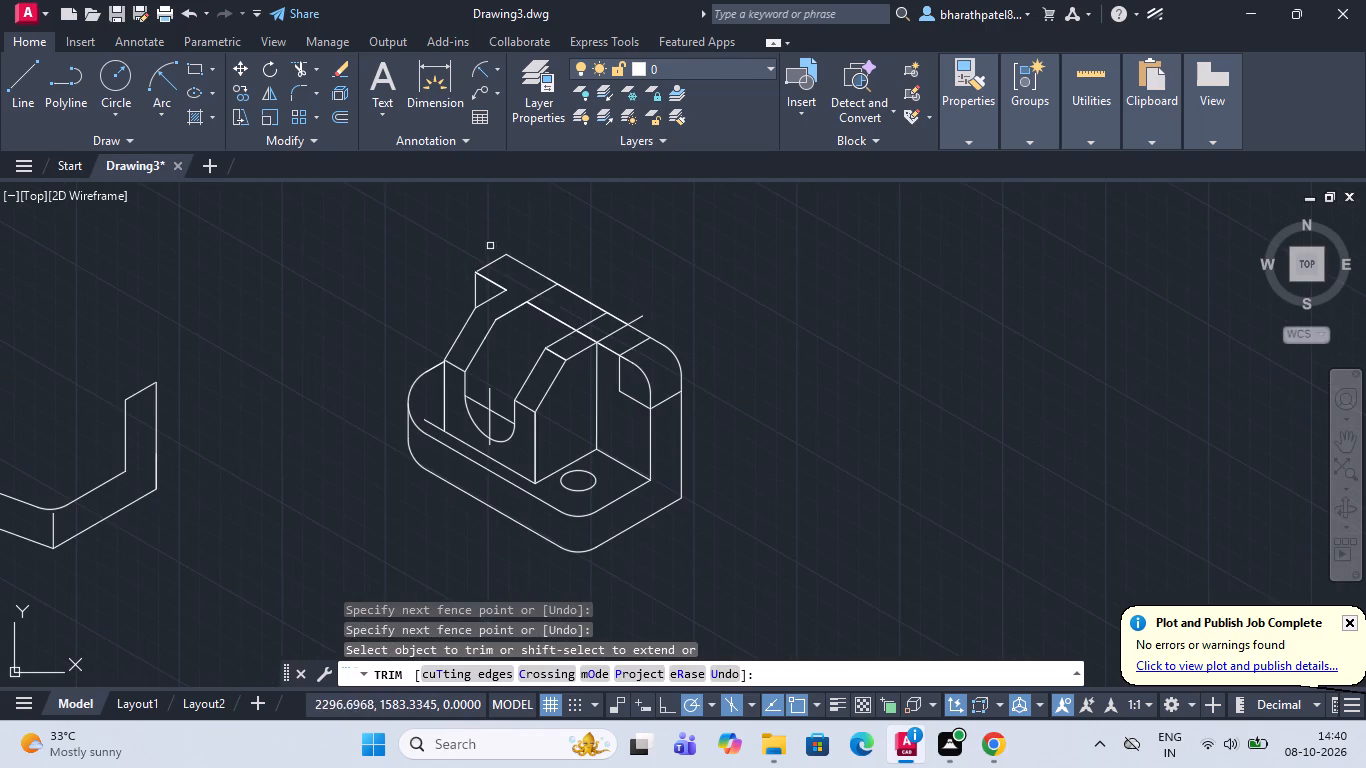
pyautogui.click(549, 335)
pyautogui.click(572, 314)
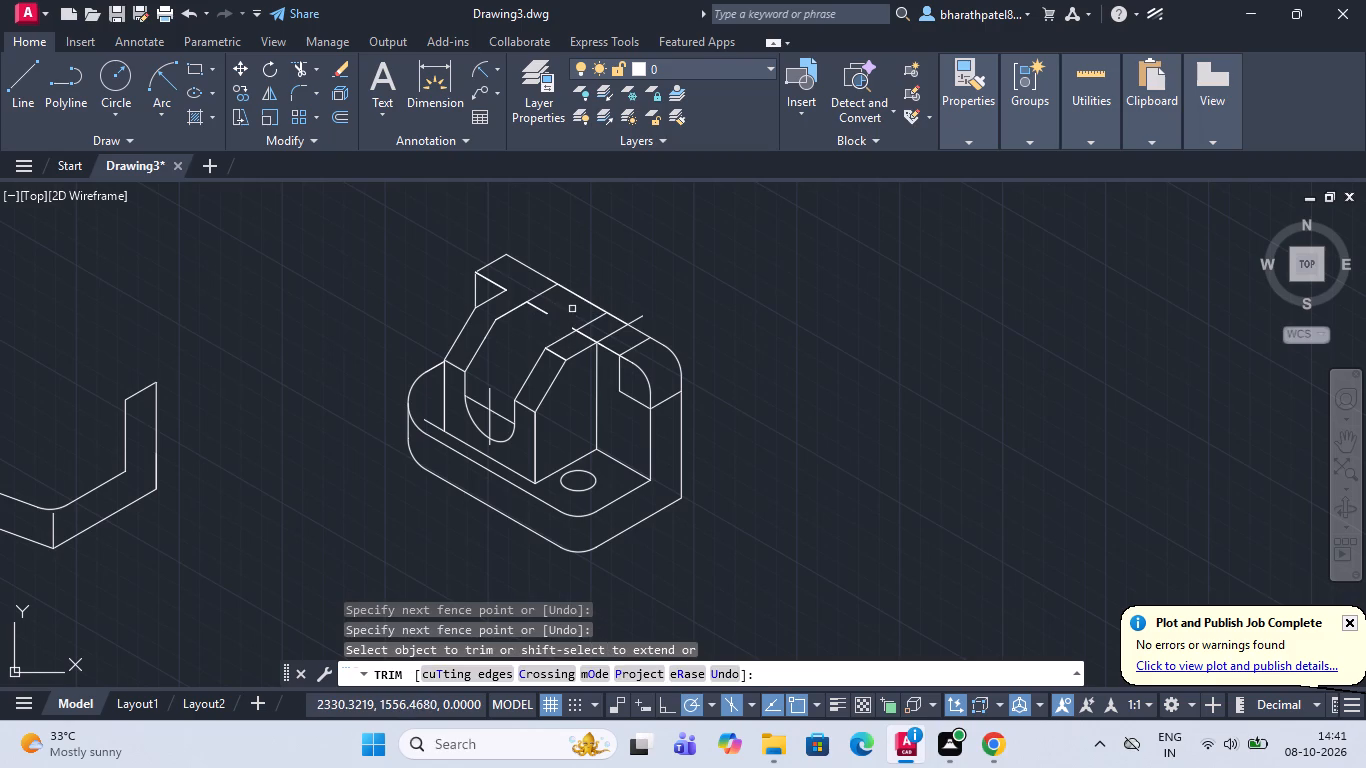
pyautogui.moveTo(527, 317); pyautogui.dragTo(537, 310)
pyautogui.click(550, 300)
pyautogui.click(564, 308)
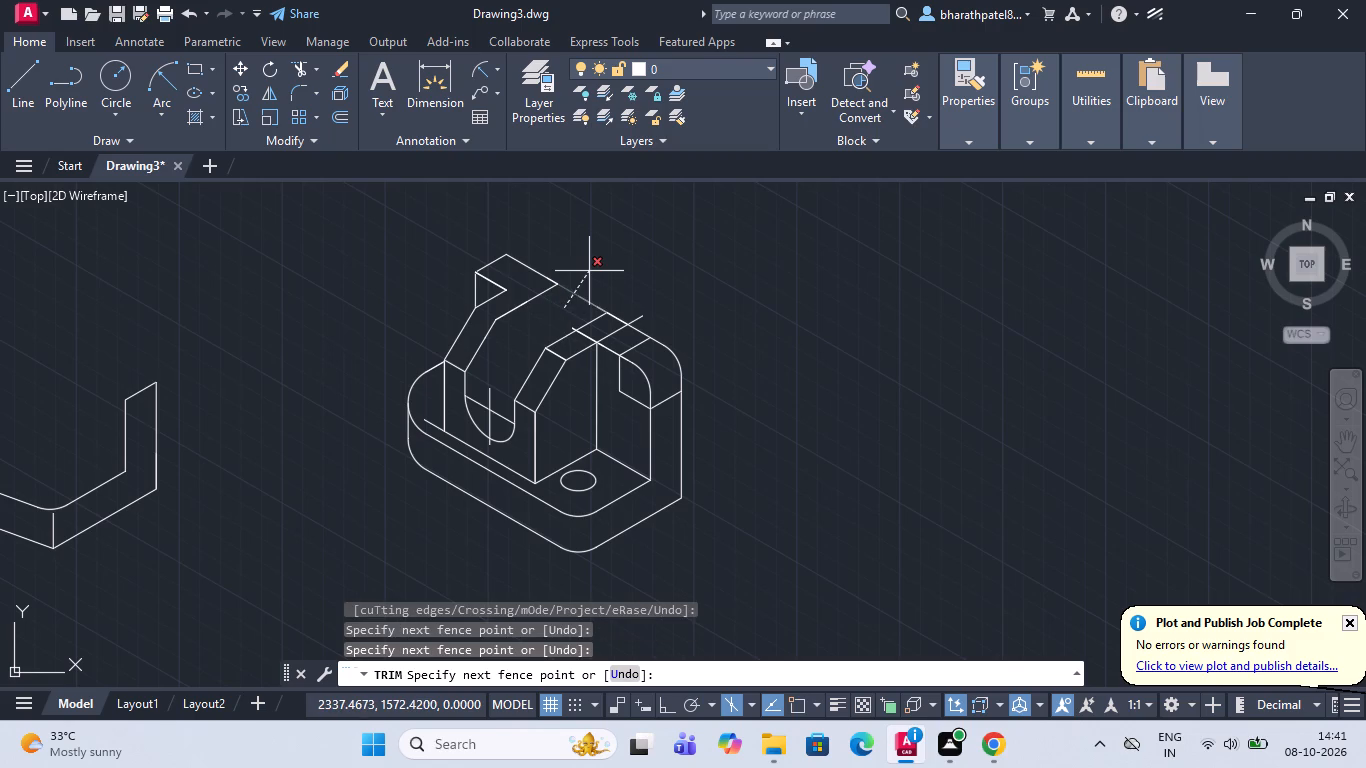
pyautogui.click(585, 273)
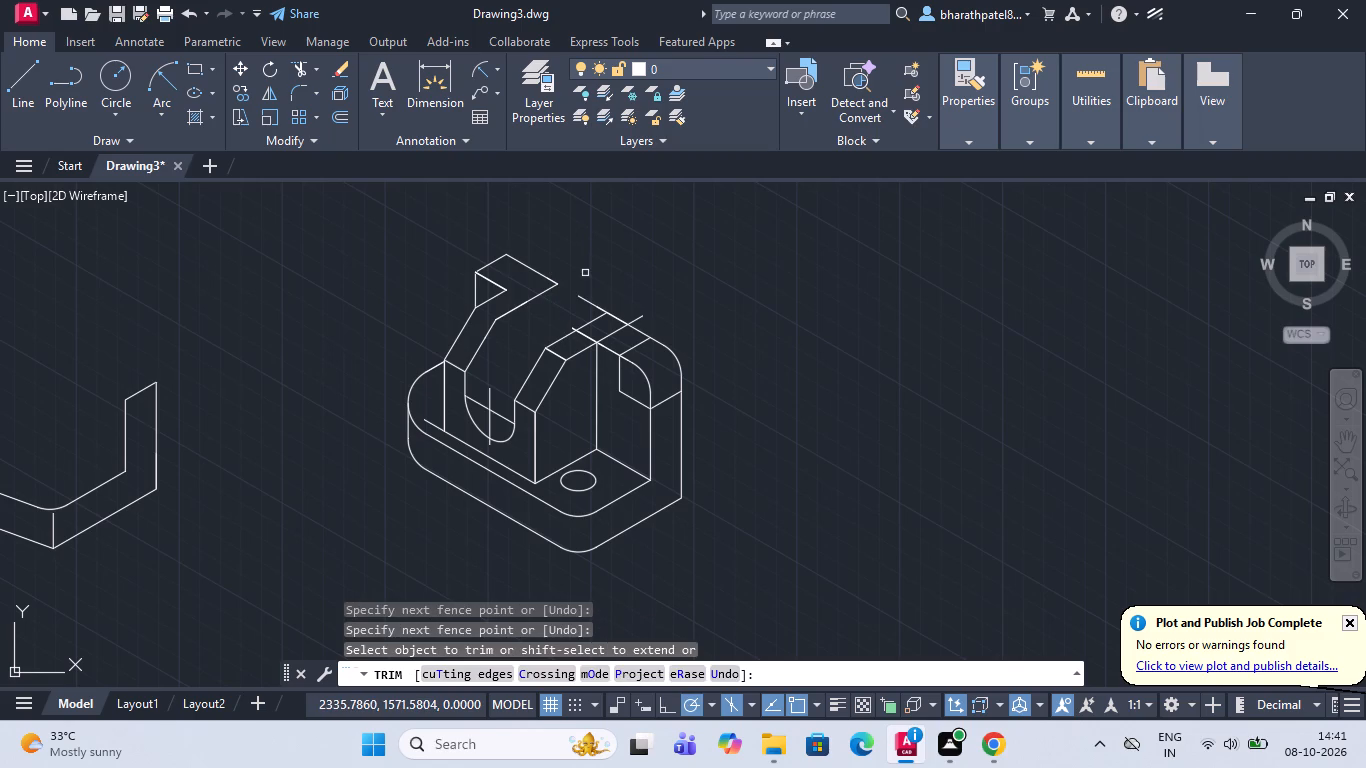
pyautogui.click(555, 320)
pyautogui.click(606, 285)
pyautogui.click(591, 310)
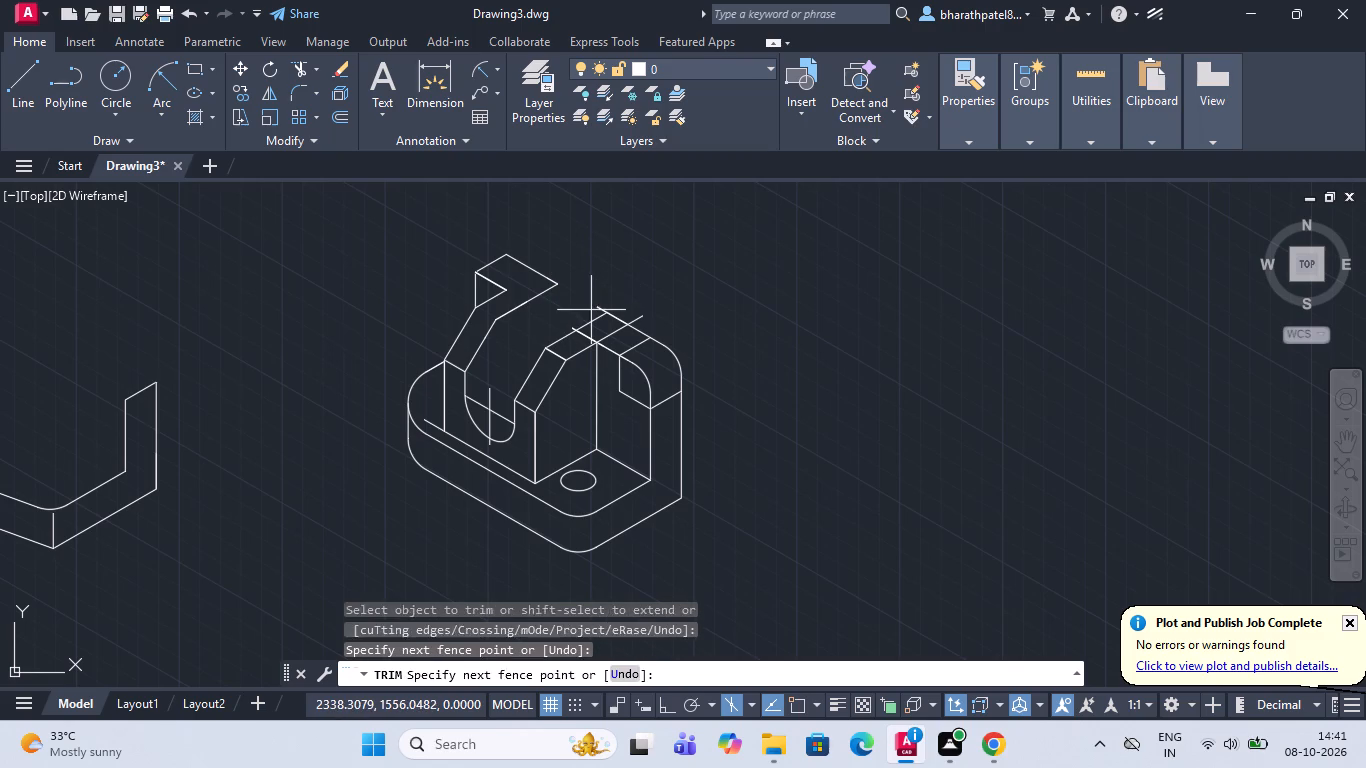
pyautogui.click(604, 306)
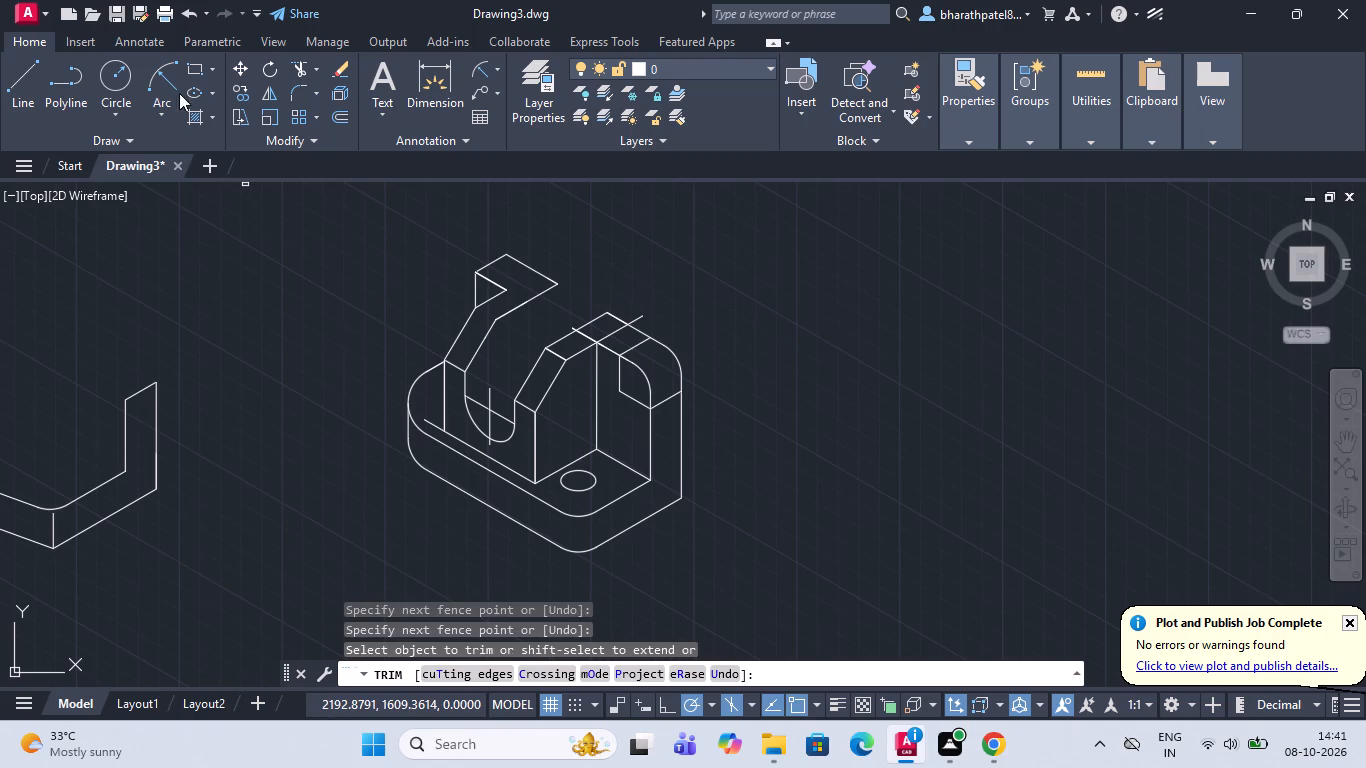
# Draw a vertical line from the first rib's rear top corner down past the second rib's top face.
pyautogui.click(18, 81)
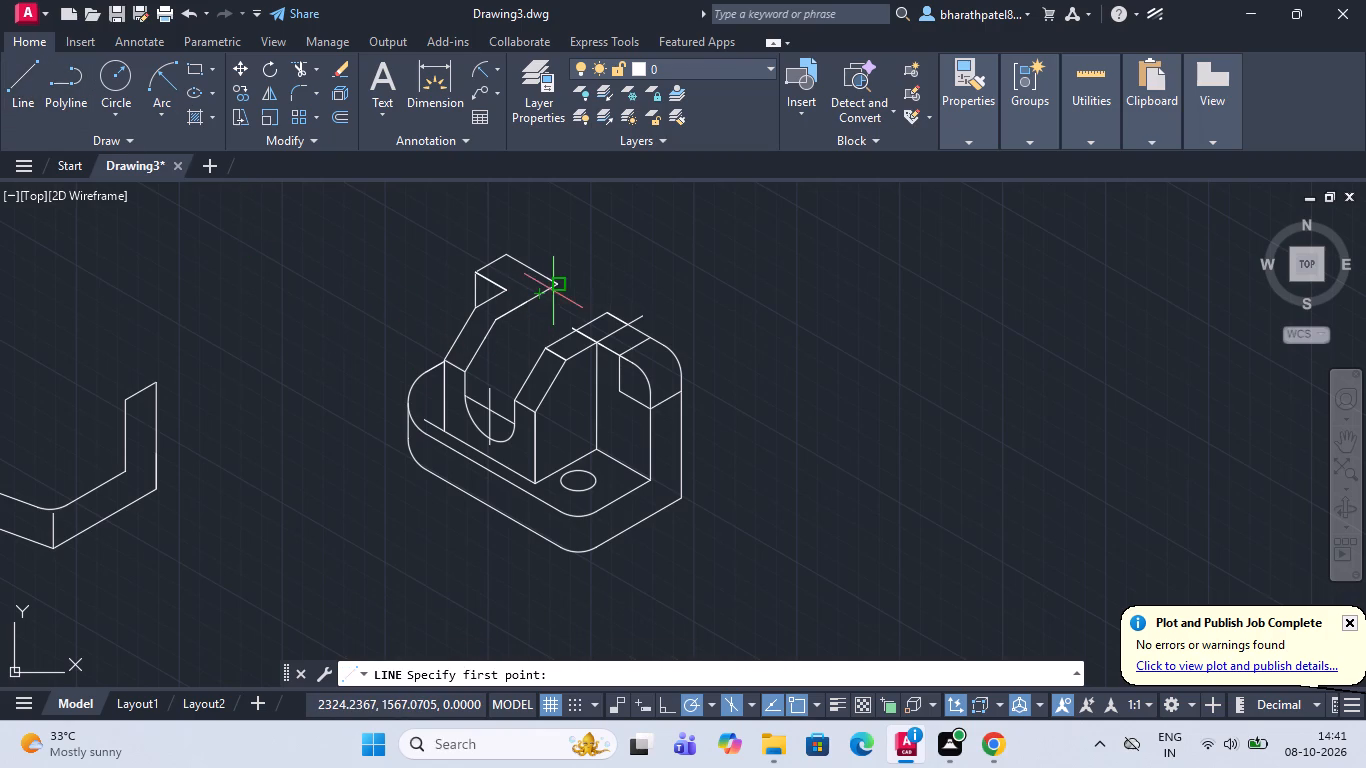
pyautogui.click(563, 285)
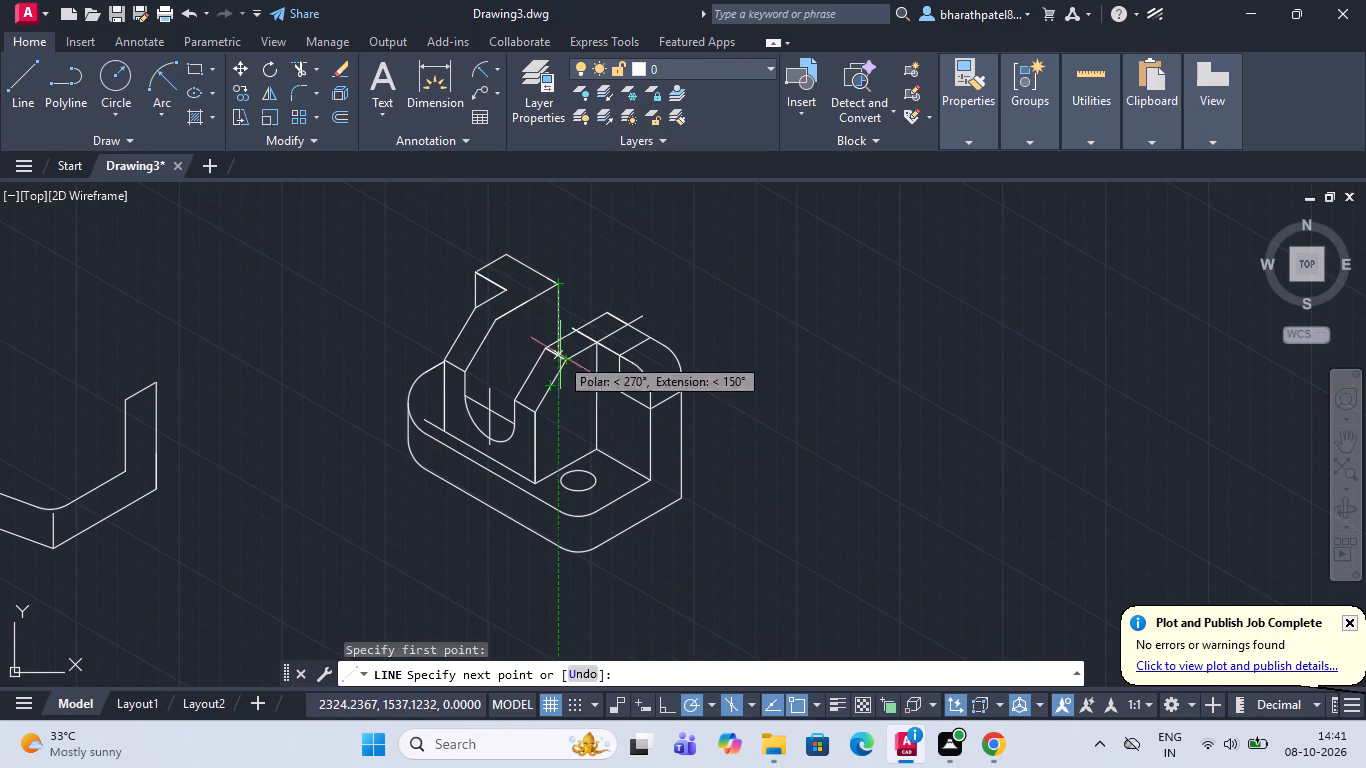
pyautogui.scroll(2, 557, 359)
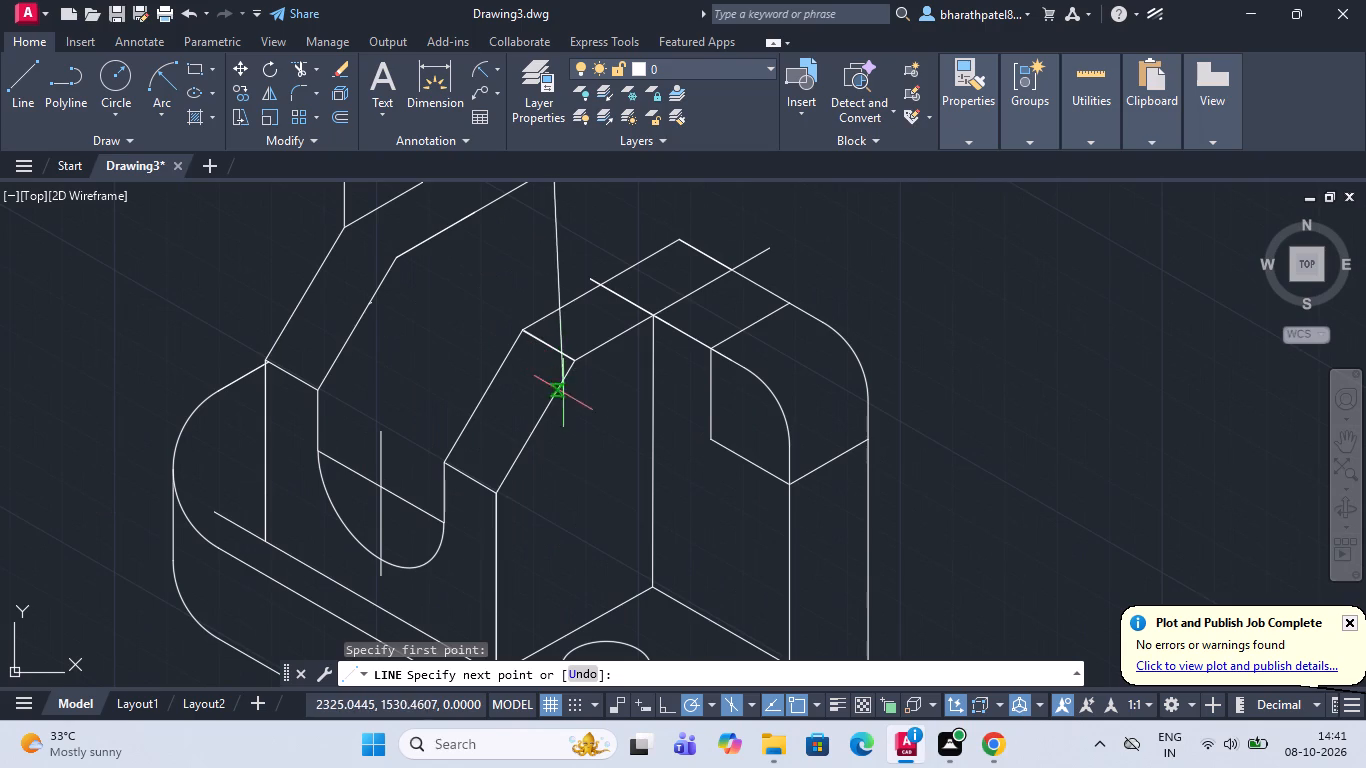
pyautogui.click(563, 422)
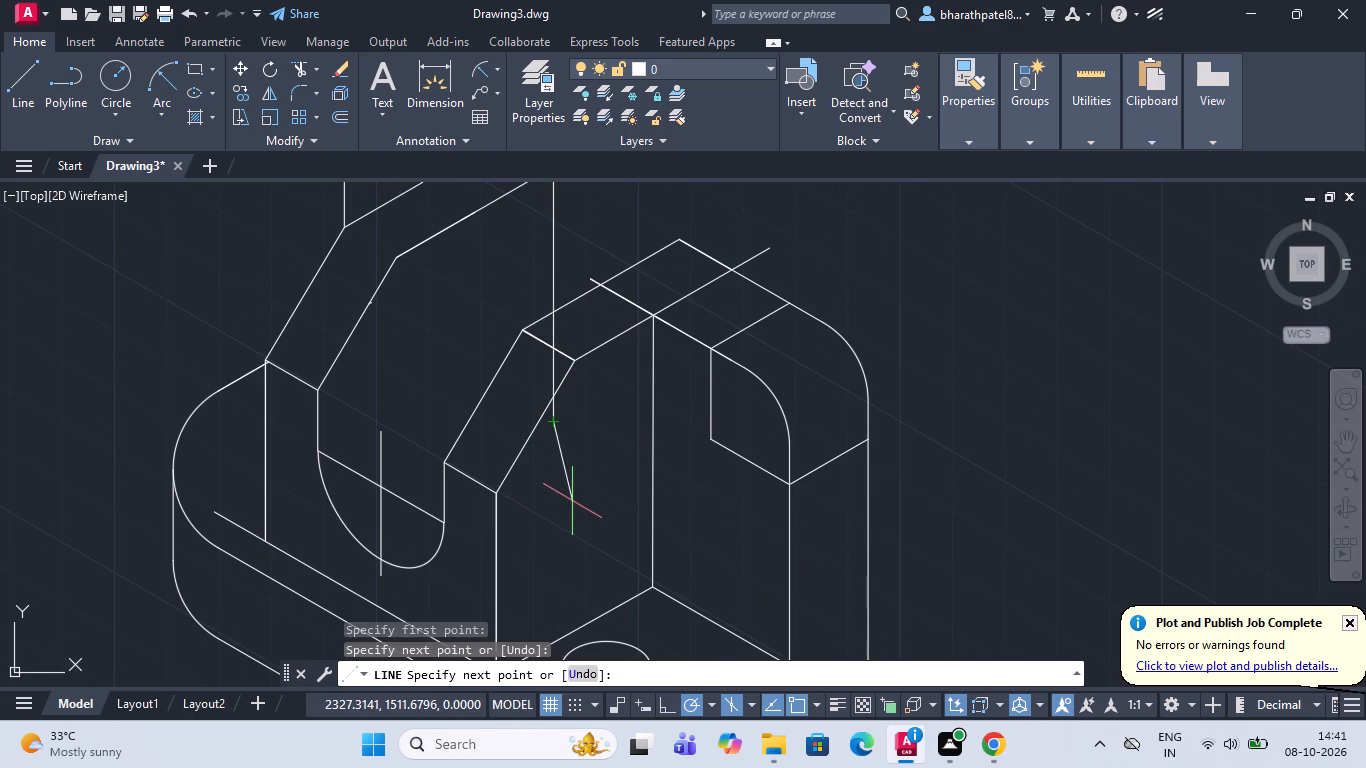
pyautogui.press('Escape')
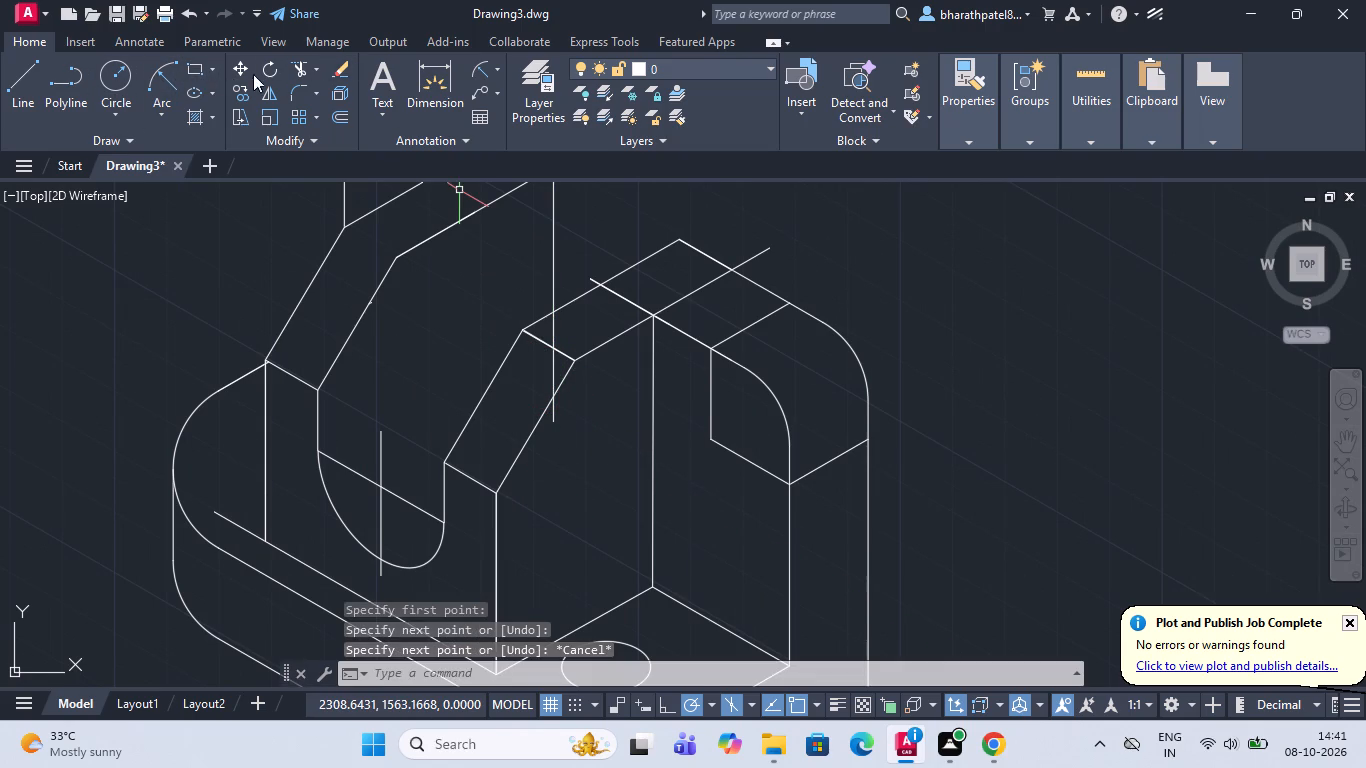
# Trim the new vertical line's lower part so it ends at the second rib's top inner edge.
pyautogui.click(300, 73)
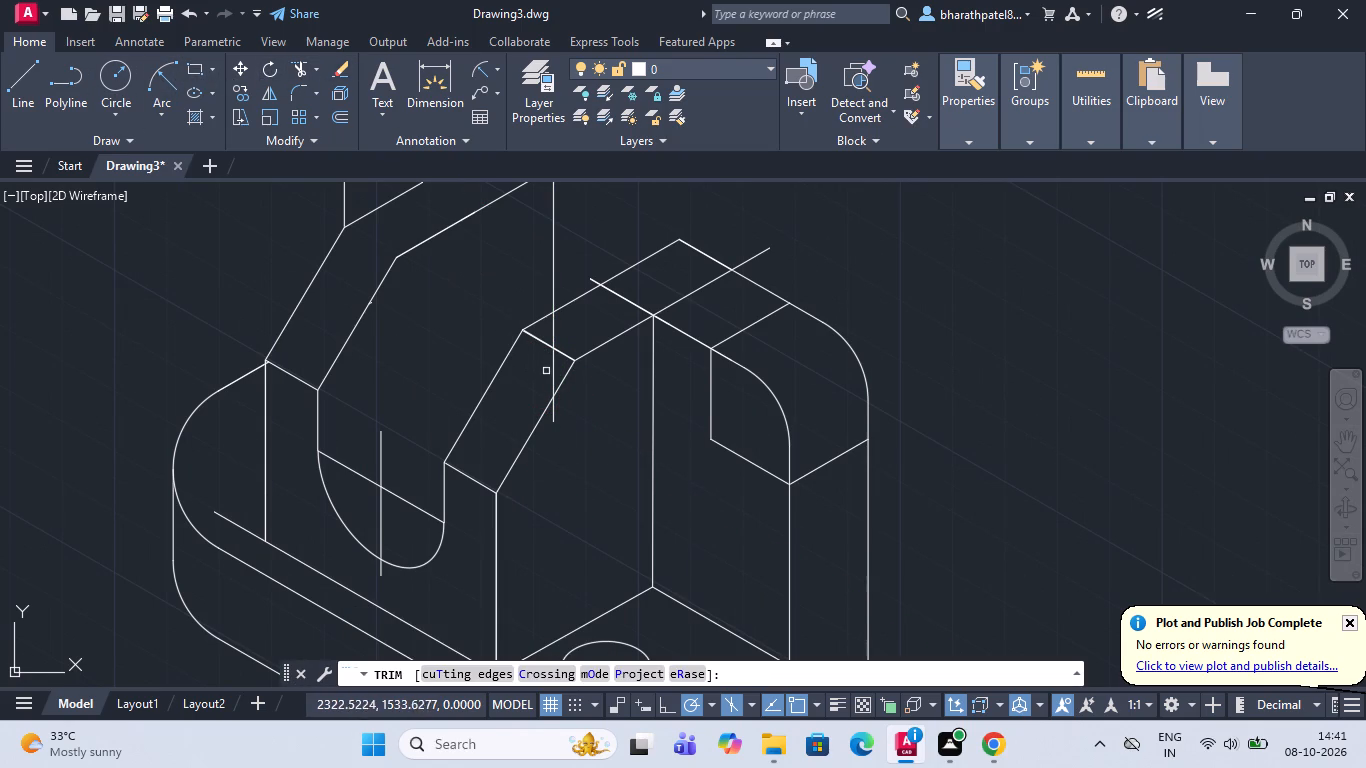
pyautogui.click(553, 372)
pyautogui.click(556, 412)
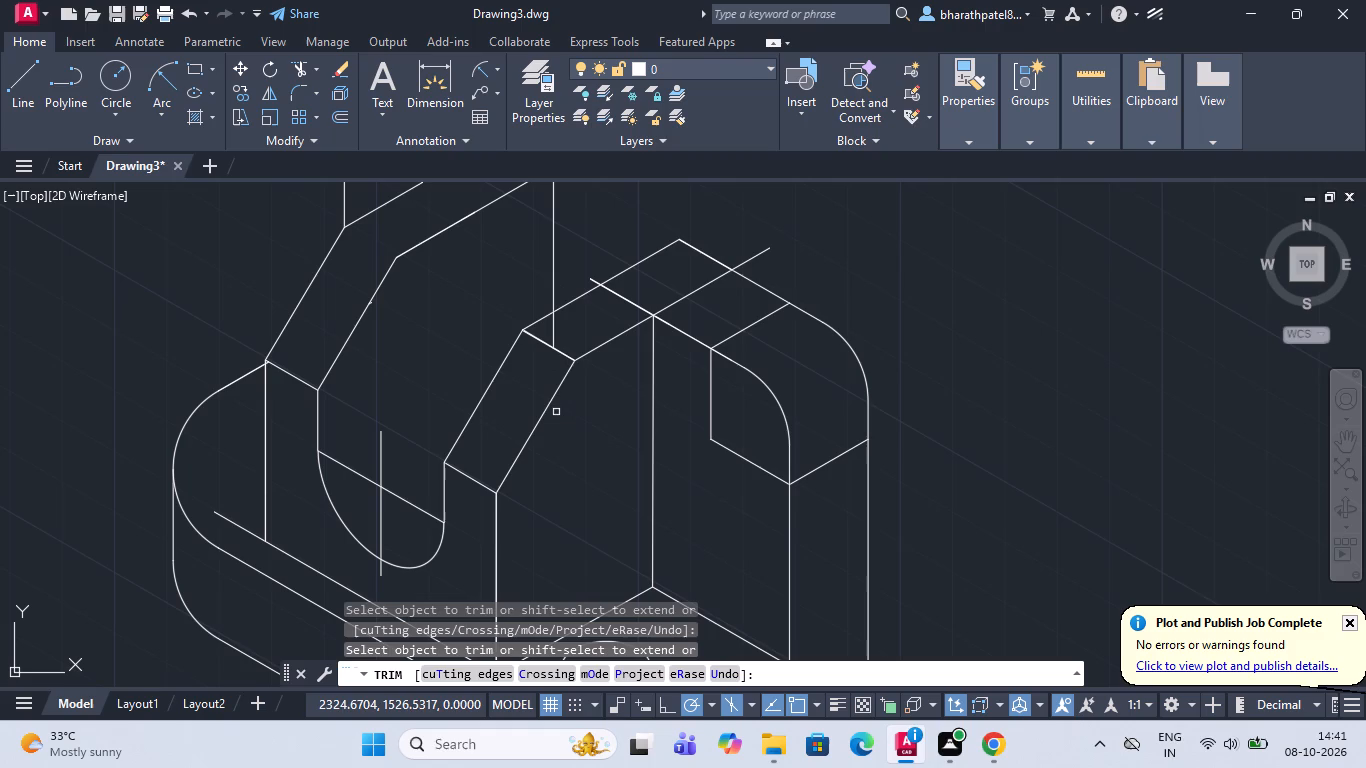
pyautogui.click(554, 333)
pyautogui.scroll(-1, 554, 351)
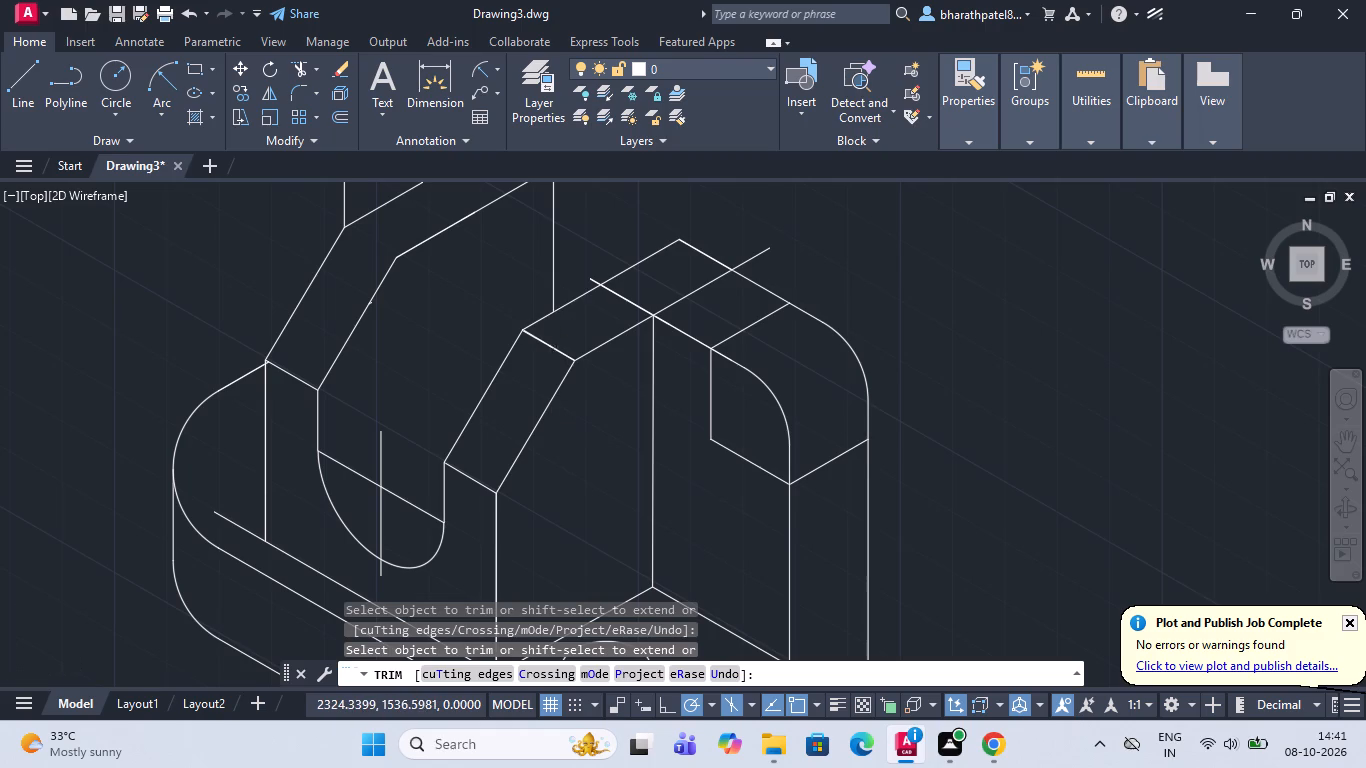
pyautogui.scroll(-1, 554, 351)
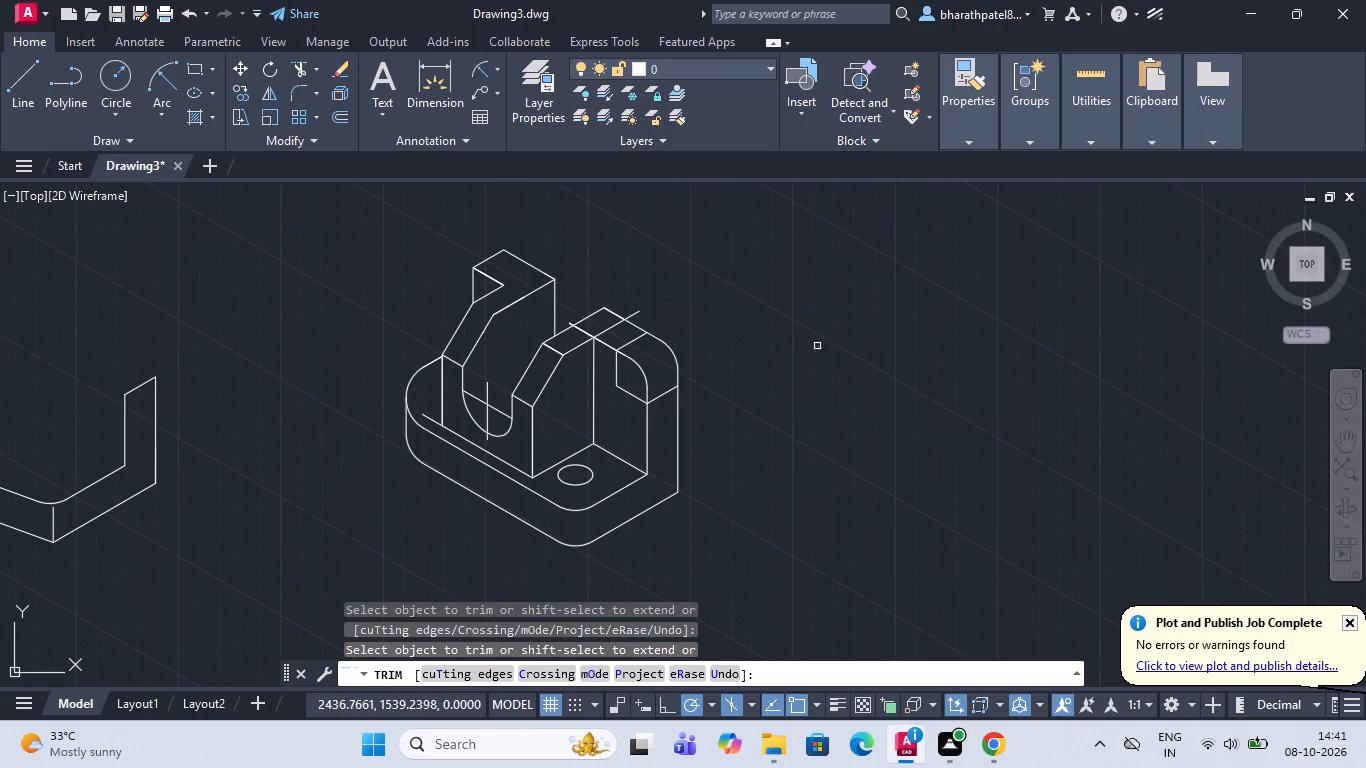
# Trim the line running from the second rib's inner top corner across its top face and beyond the upright's rear edge.
pyautogui.scroll(-2, 645, 532)
pyautogui.scroll(4, 645, 549)
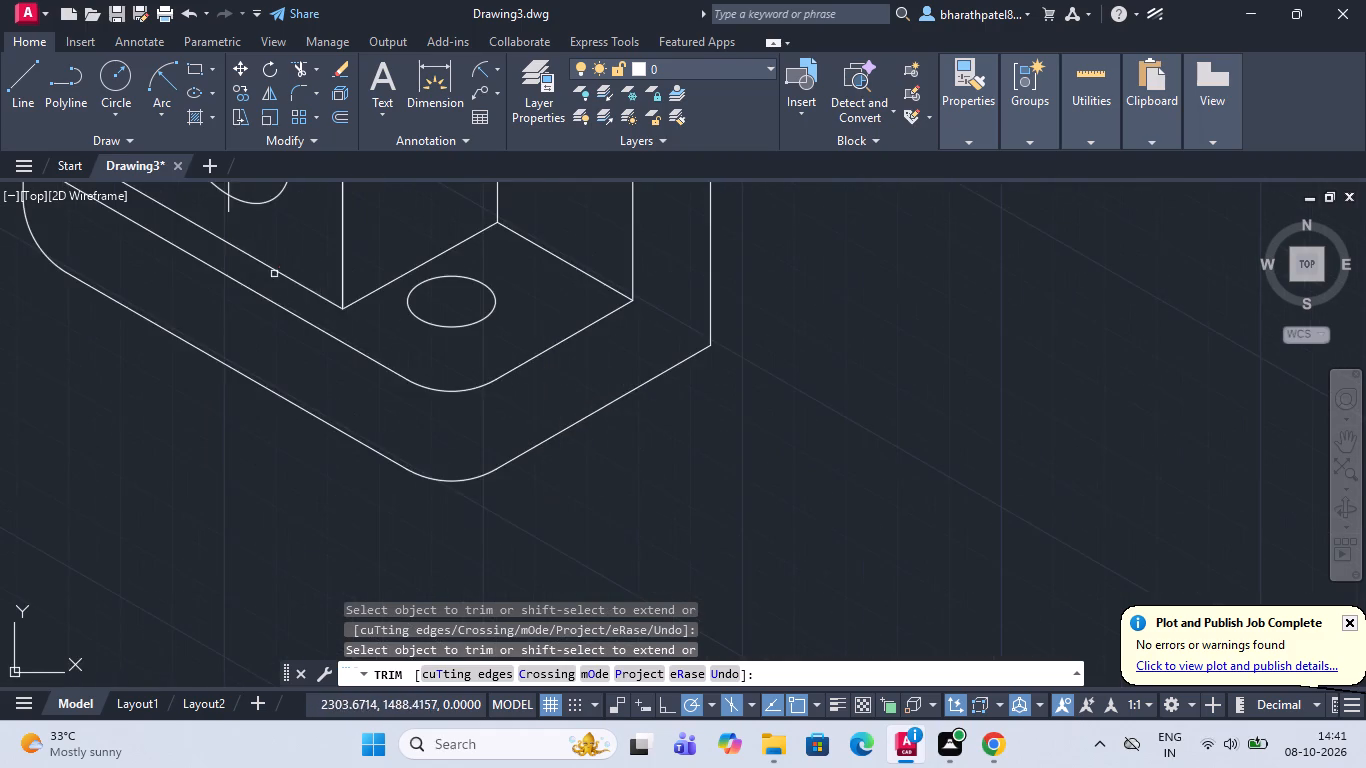
pyautogui.scroll(-2, 291, 295)
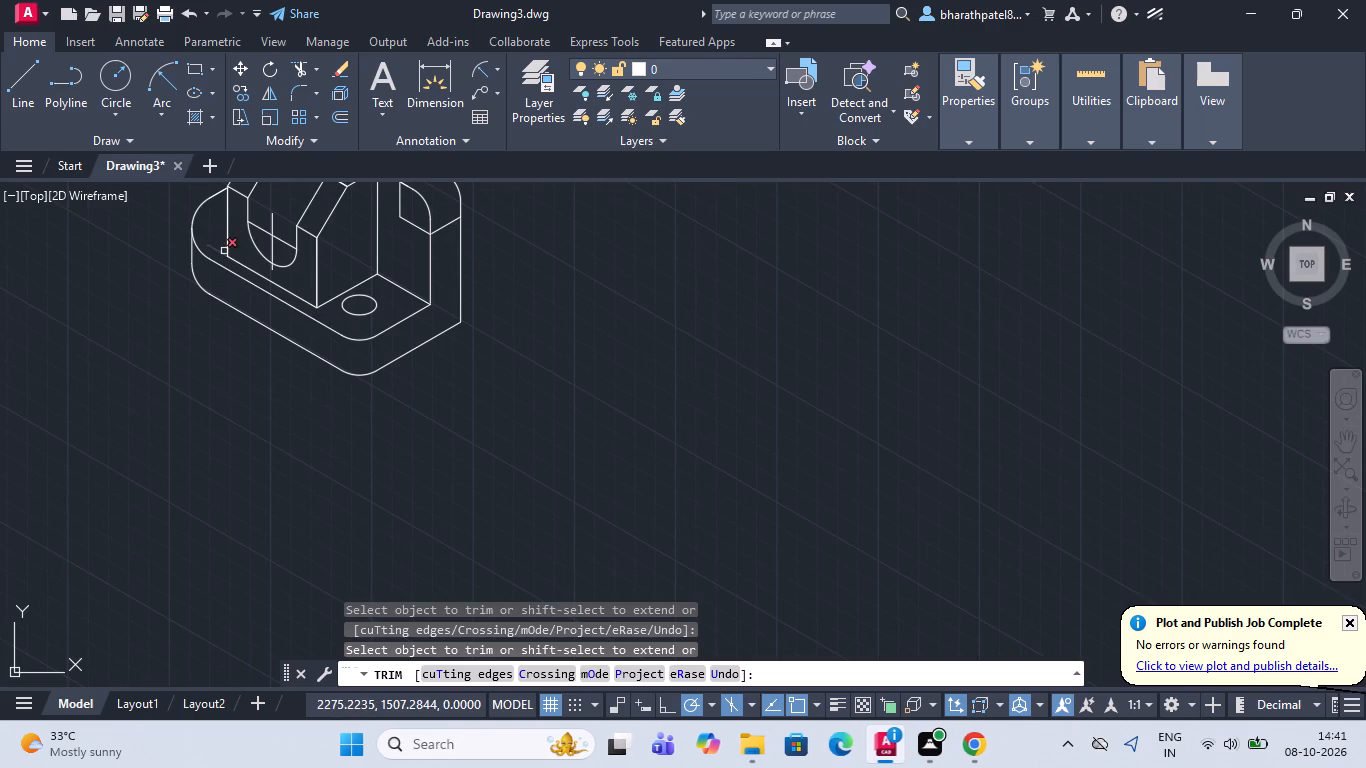
pyautogui.click(218, 252)
pyautogui.scroll(-2, 320, 361)
pyautogui.scroll(1, 285, 231)
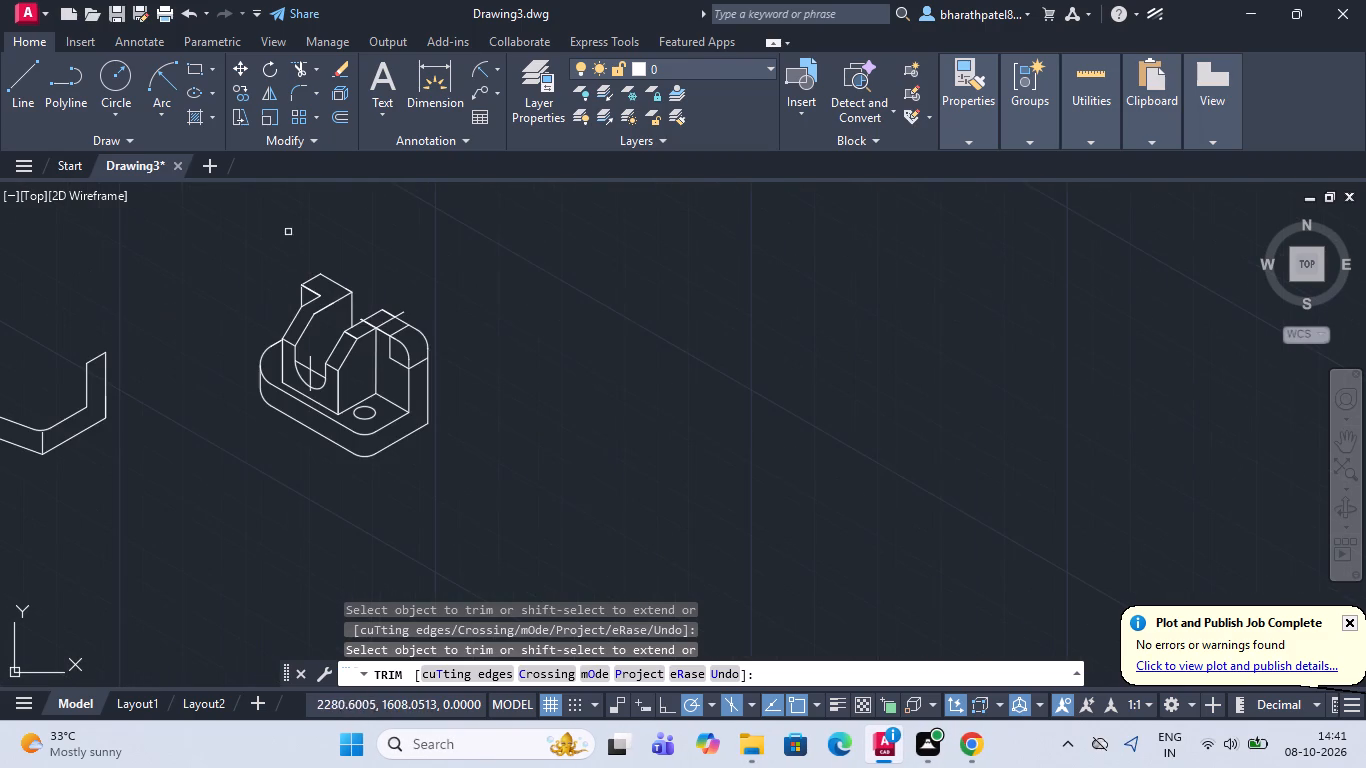
pyautogui.scroll(-1, 677, 381)
pyautogui.scroll(-1, 517, 408)
pyautogui.scroll(2, 516, 406)
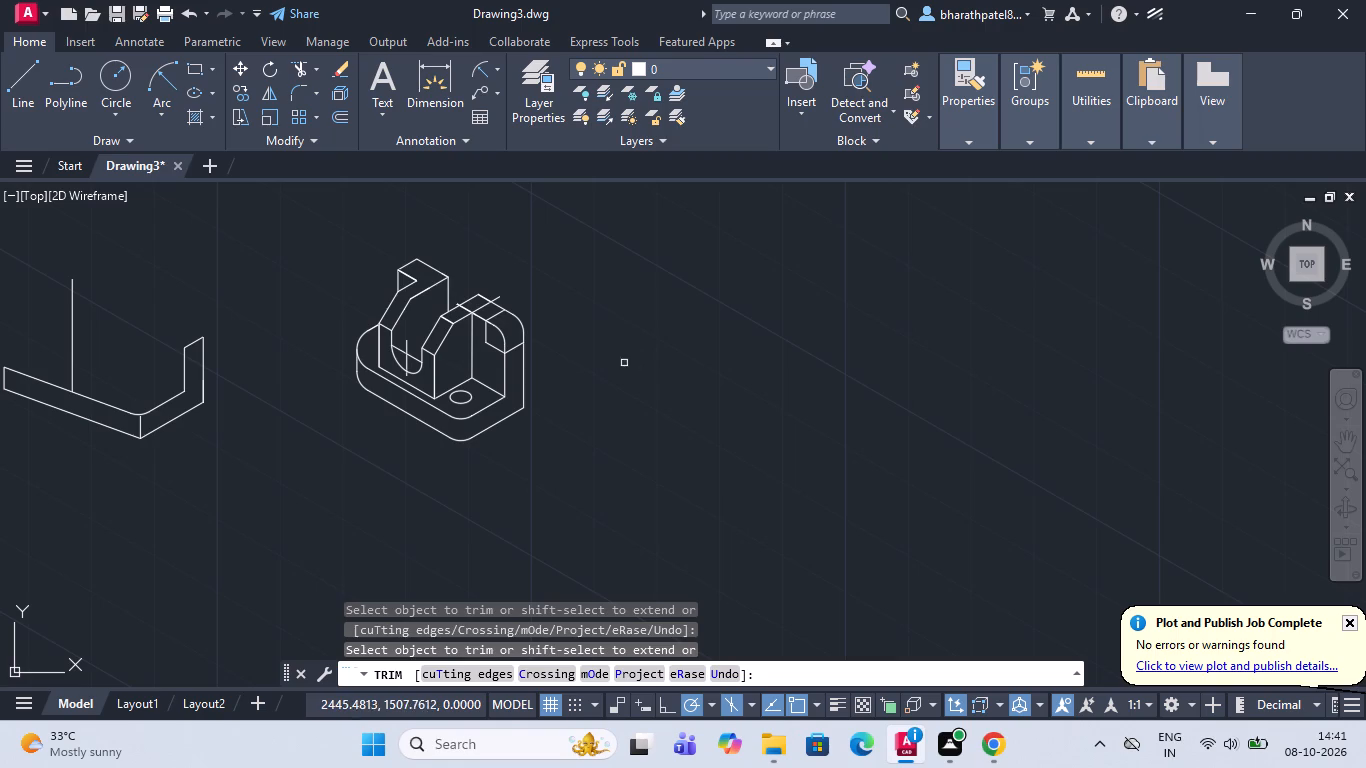
pyautogui.scroll(2, 499, 300)
pyautogui.click(489, 297)
pyautogui.click(462, 311)
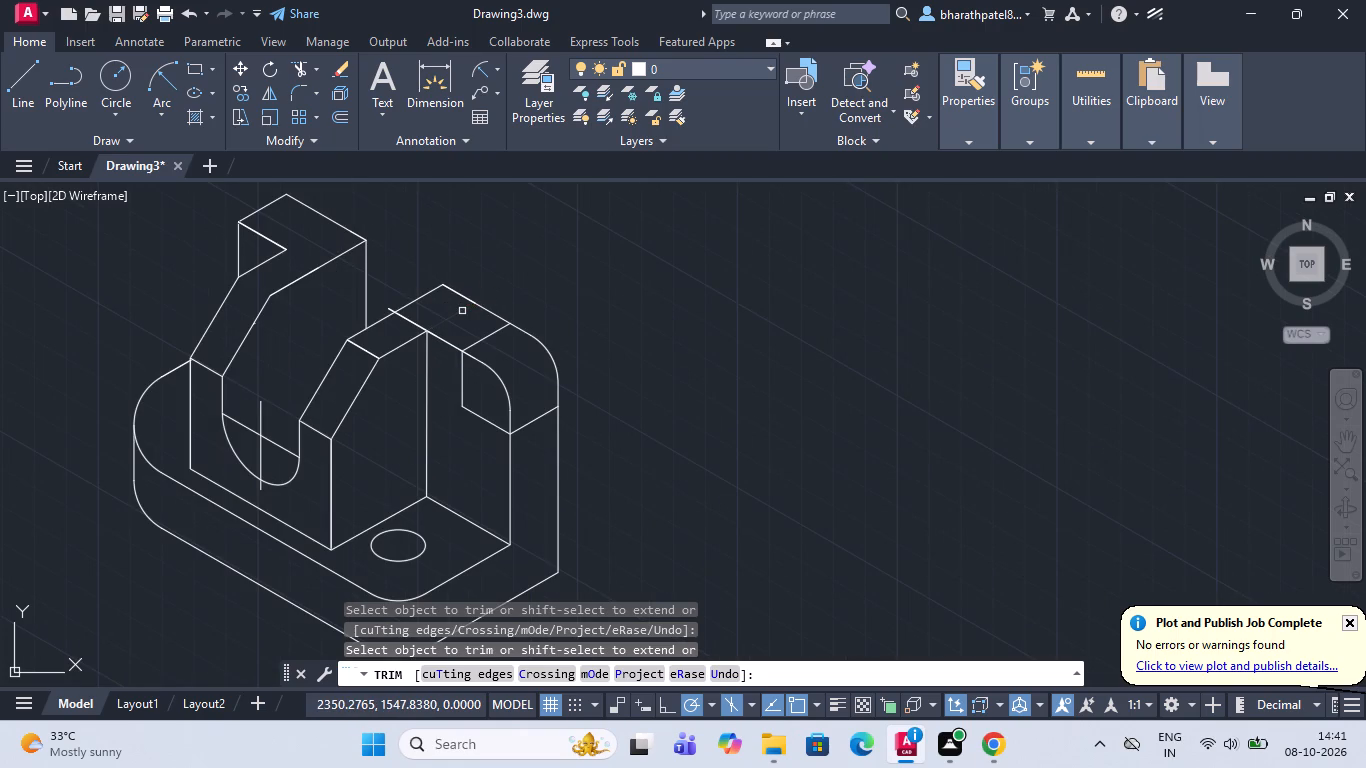
# Trim the remaining line that crosses the second rib's top face, including the short stub beyond the rib's outer edge.
pyautogui.click(411, 318)
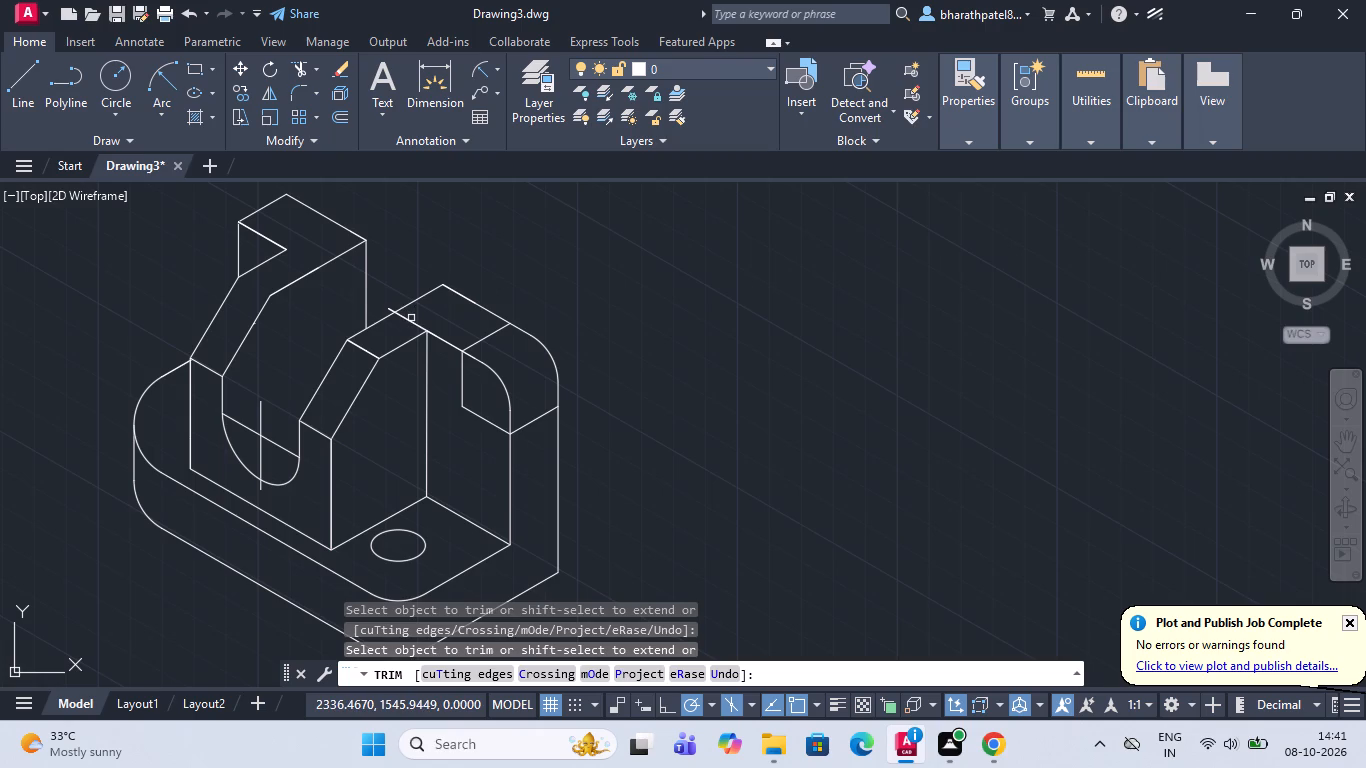
pyautogui.tripleClick(411, 322)
pyautogui.tripleClick(410, 323)
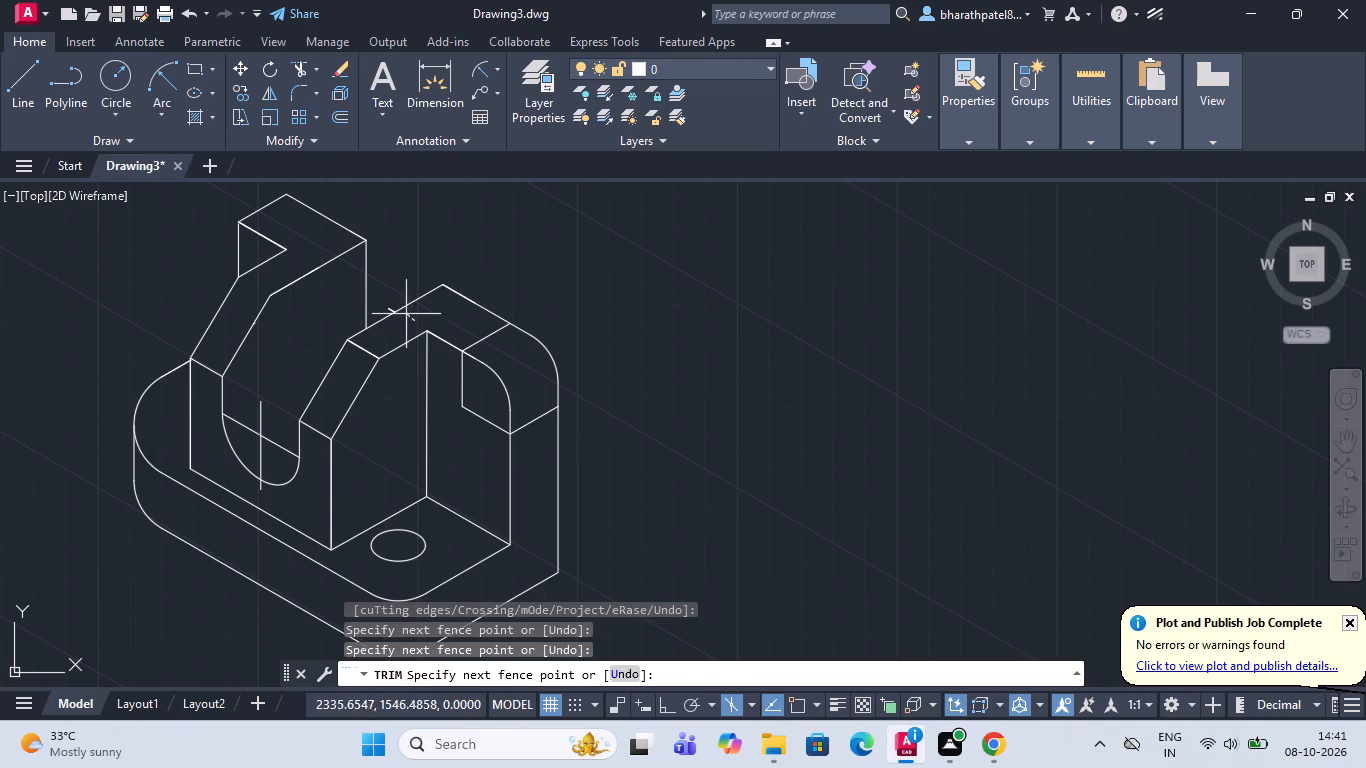
pyautogui.click(422, 318)
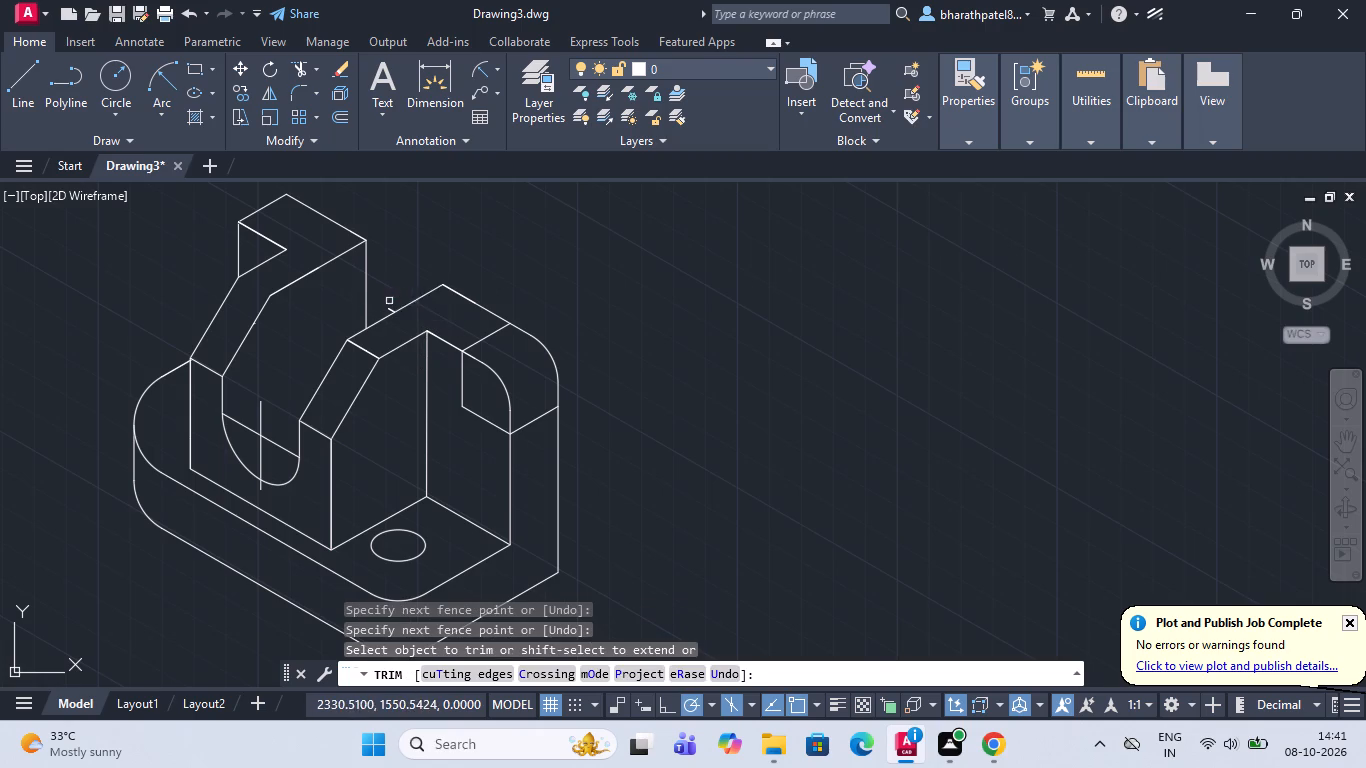
pyautogui.scroll(4, 388, 301)
pyautogui.click(408, 353)
pyautogui.click(383, 373)
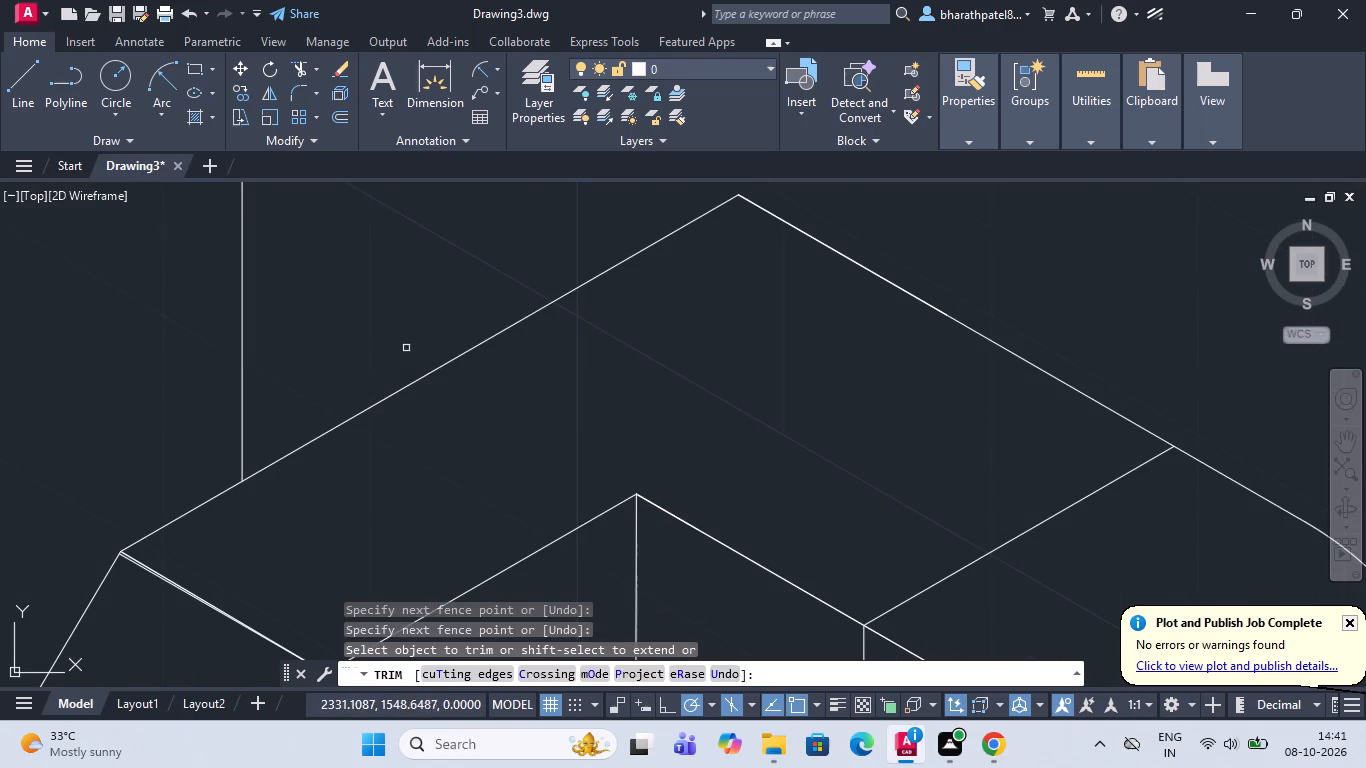
pyautogui.scroll(-4, 406, 346)
pyautogui.scroll(-2, 530, 340)
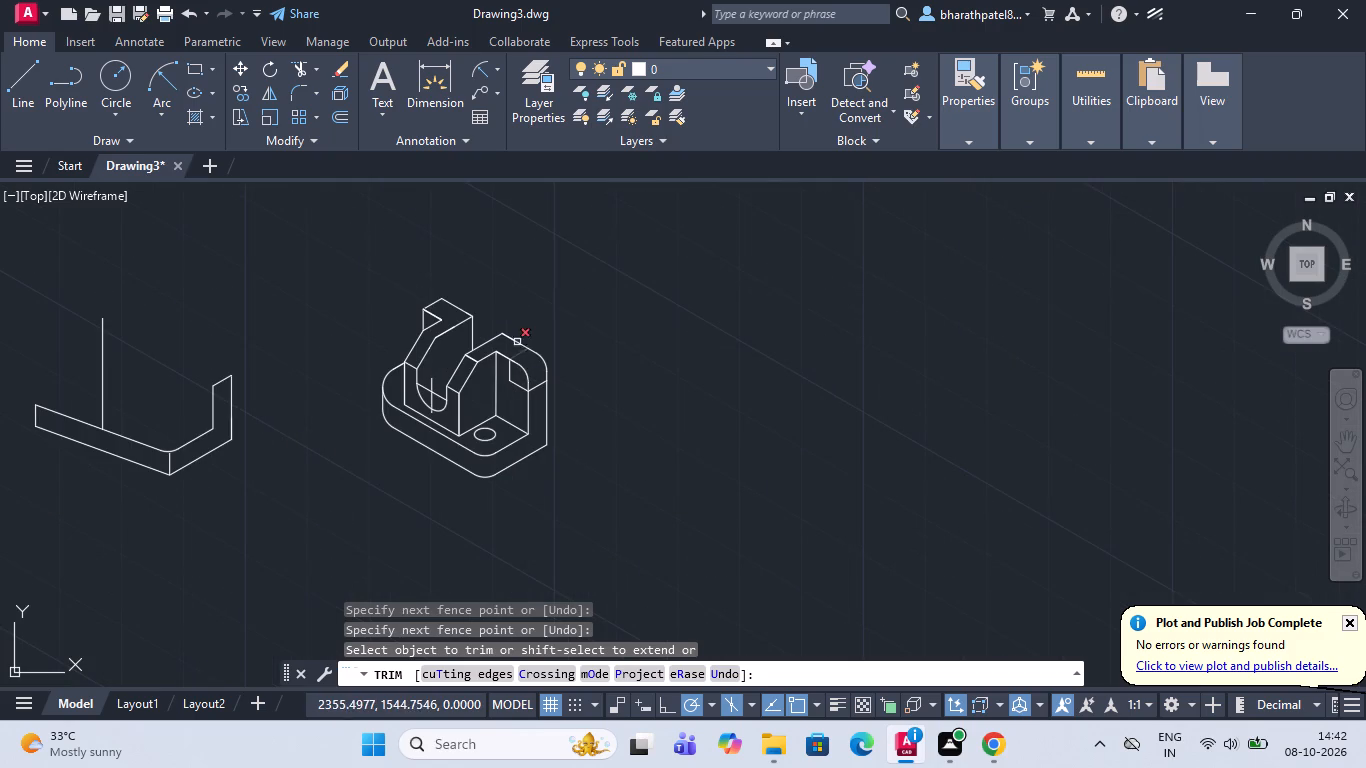
pyautogui.scroll(4, 507, 345)
pyautogui.scroll(-1, 540, 293)
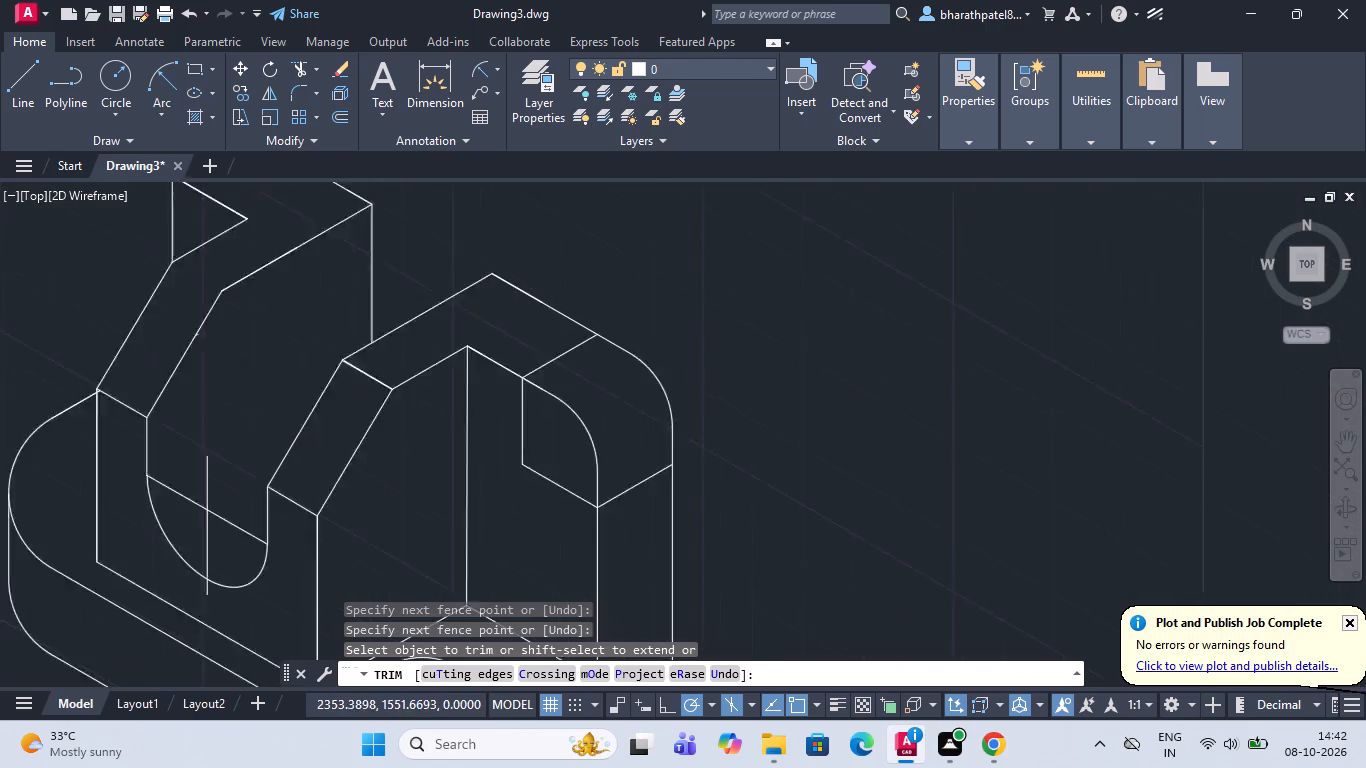
pyautogui.scroll(-2, 540, 295)
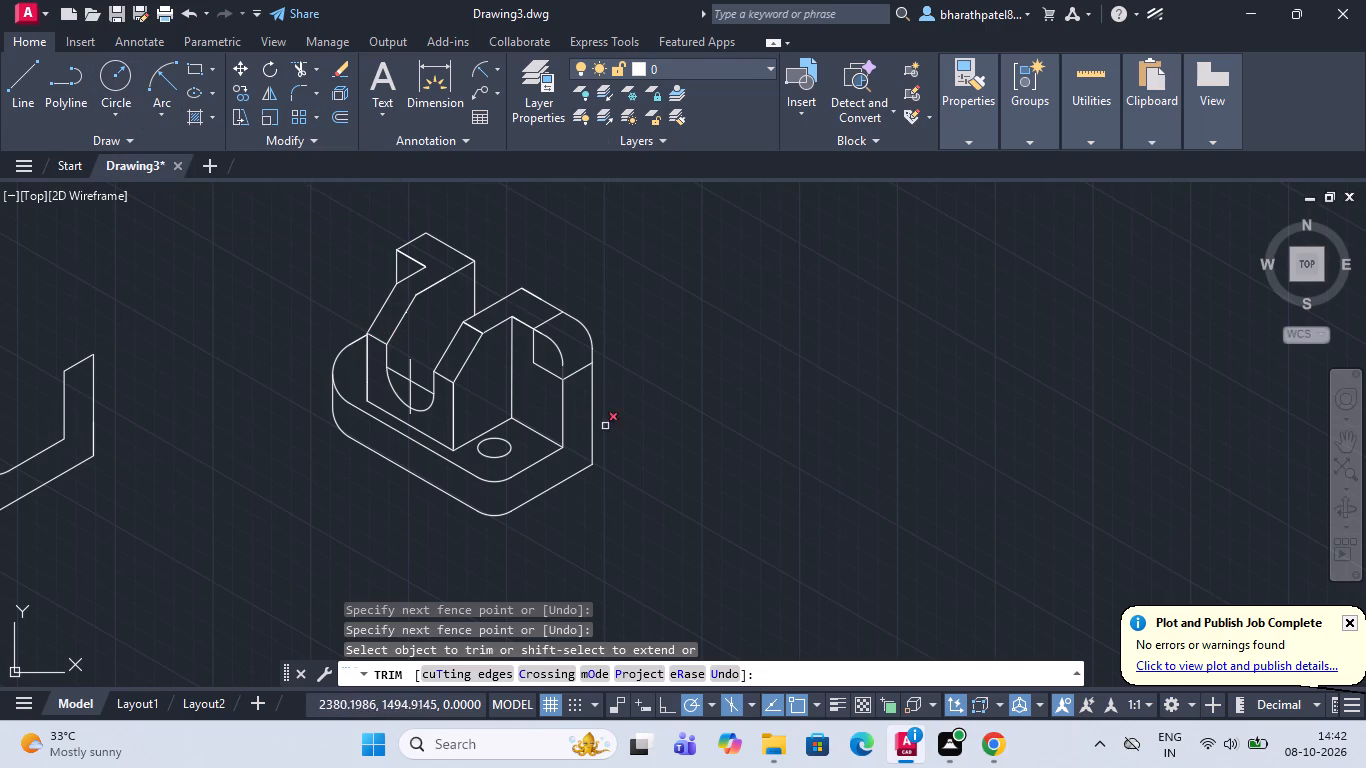
pyautogui.press('Escape')
# Draw an isometric line from the lower corner of the second rib's slope across its side face, past the inner vertical edge.
pyautogui.write('el')
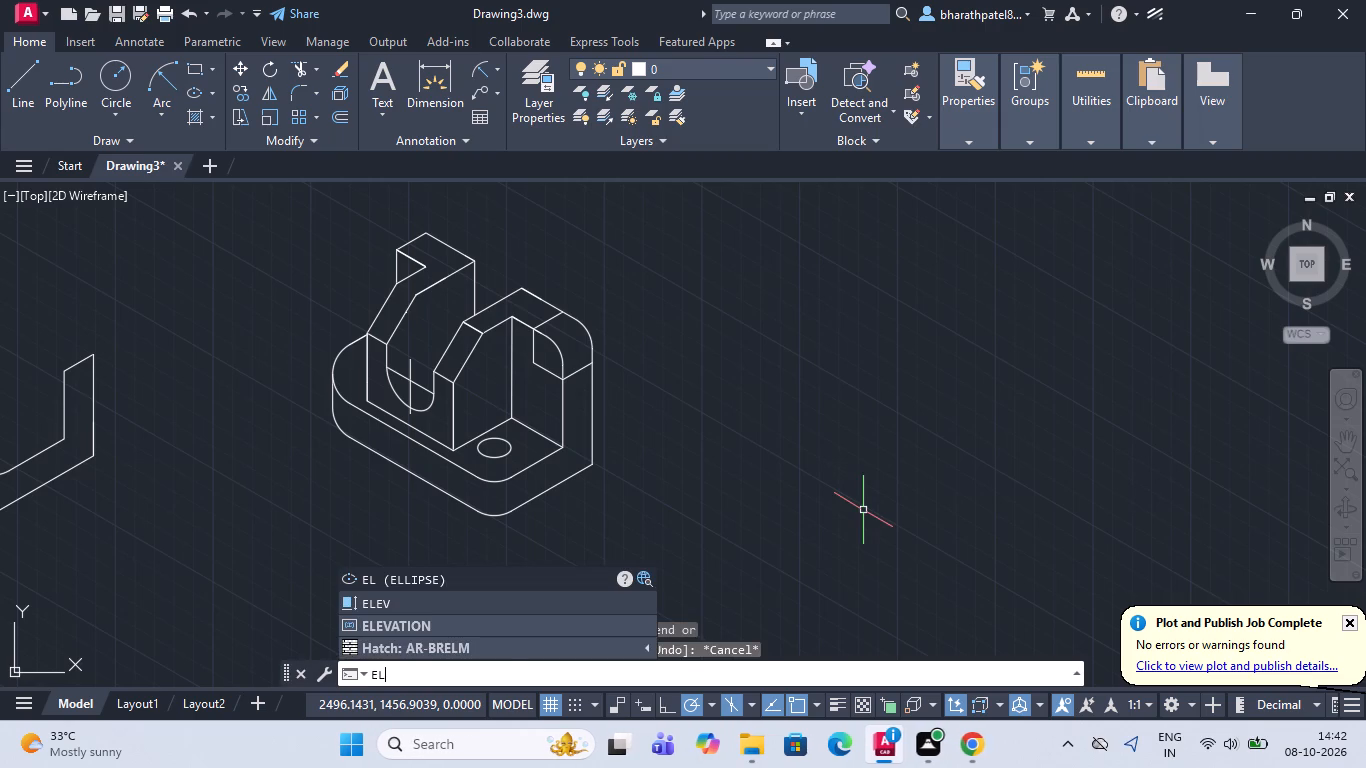
pyautogui.press('Return')
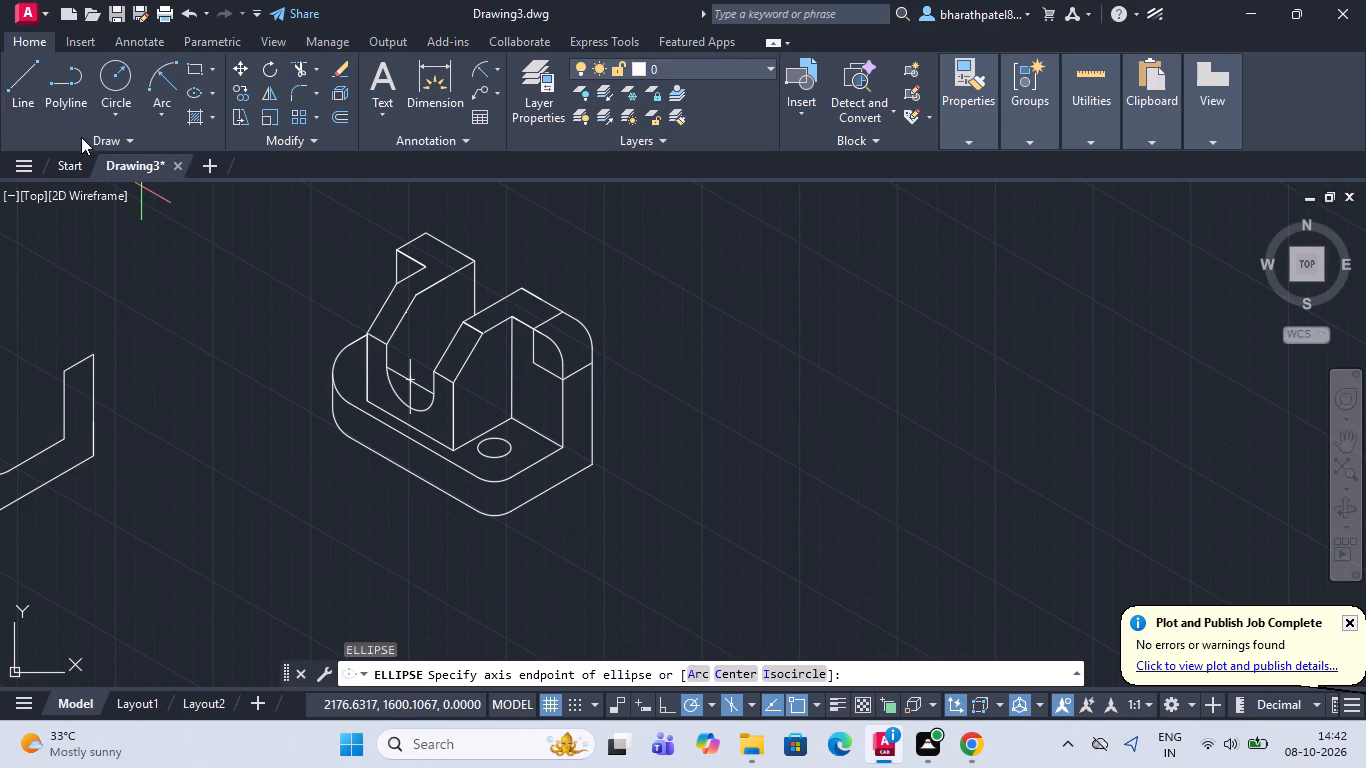
pyautogui.click(8, 98)
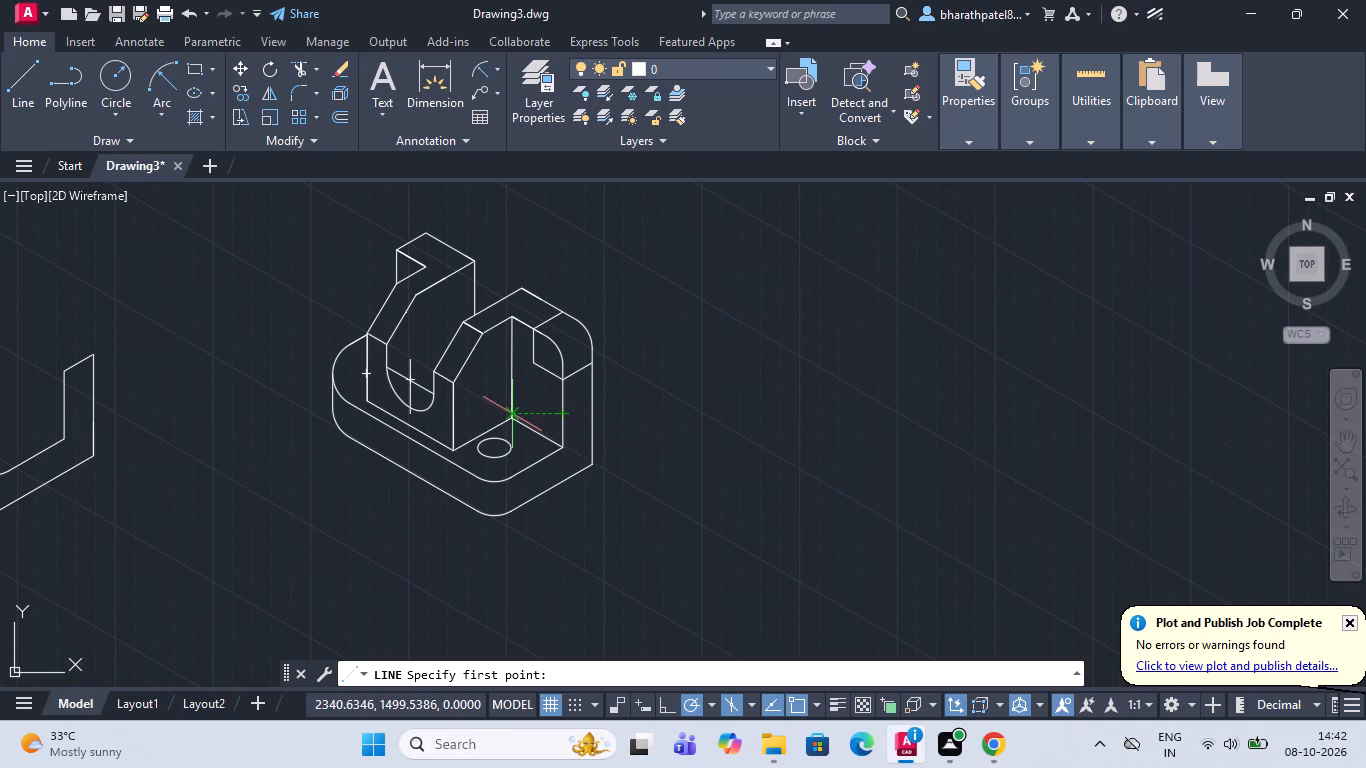
pyautogui.scroll(2, 455, 387)
pyautogui.click(450, 370)
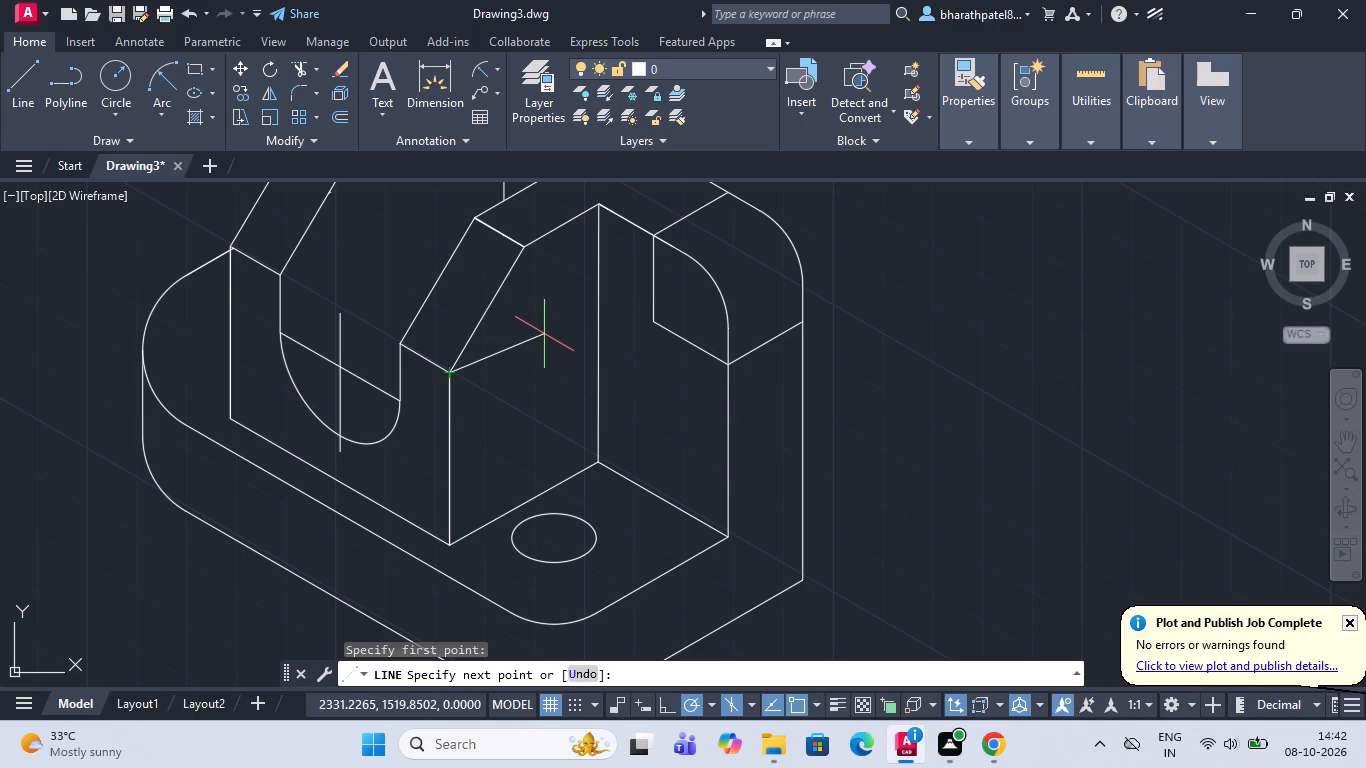
pyautogui.click(615, 284)
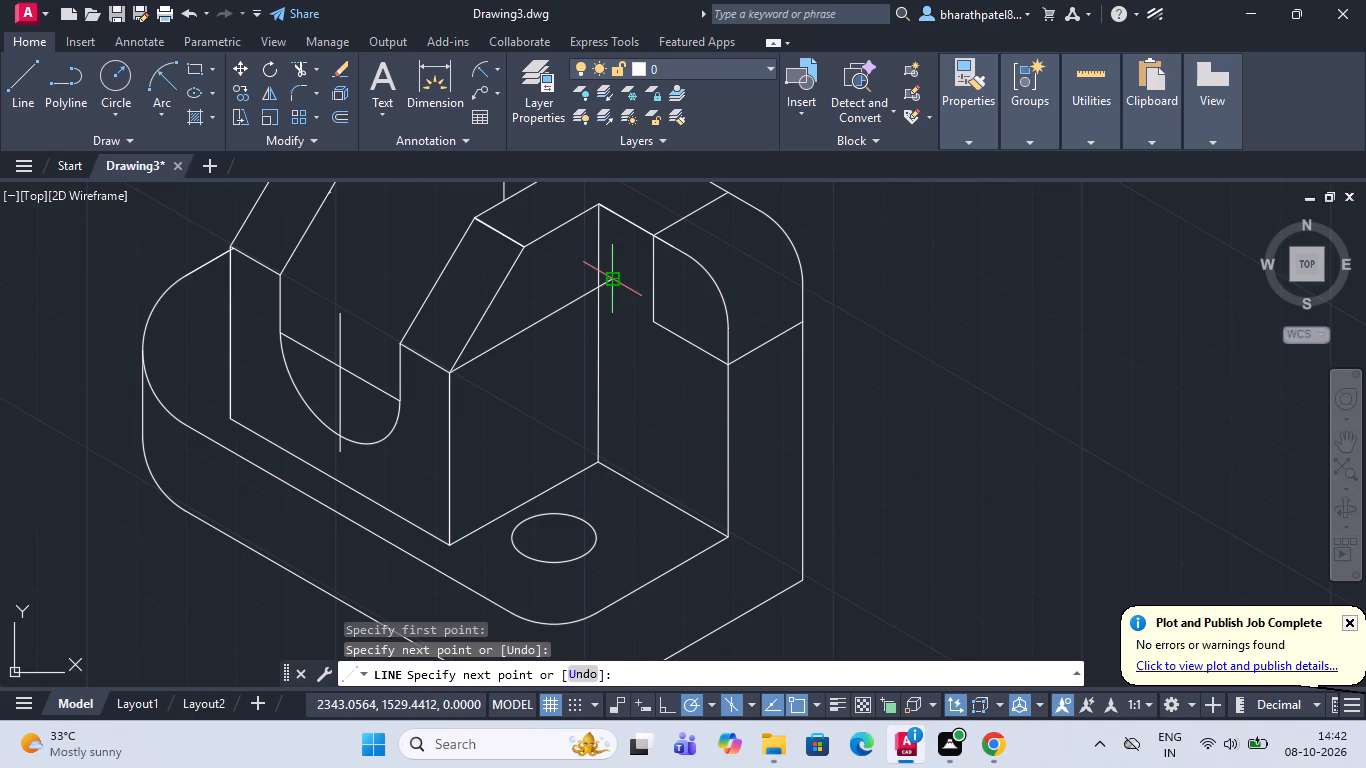
pyautogui.press('Escape')
# Trim the new line's overhang beyond the inner vertical edge of the second rib.
pyautogui.click(294, 71)
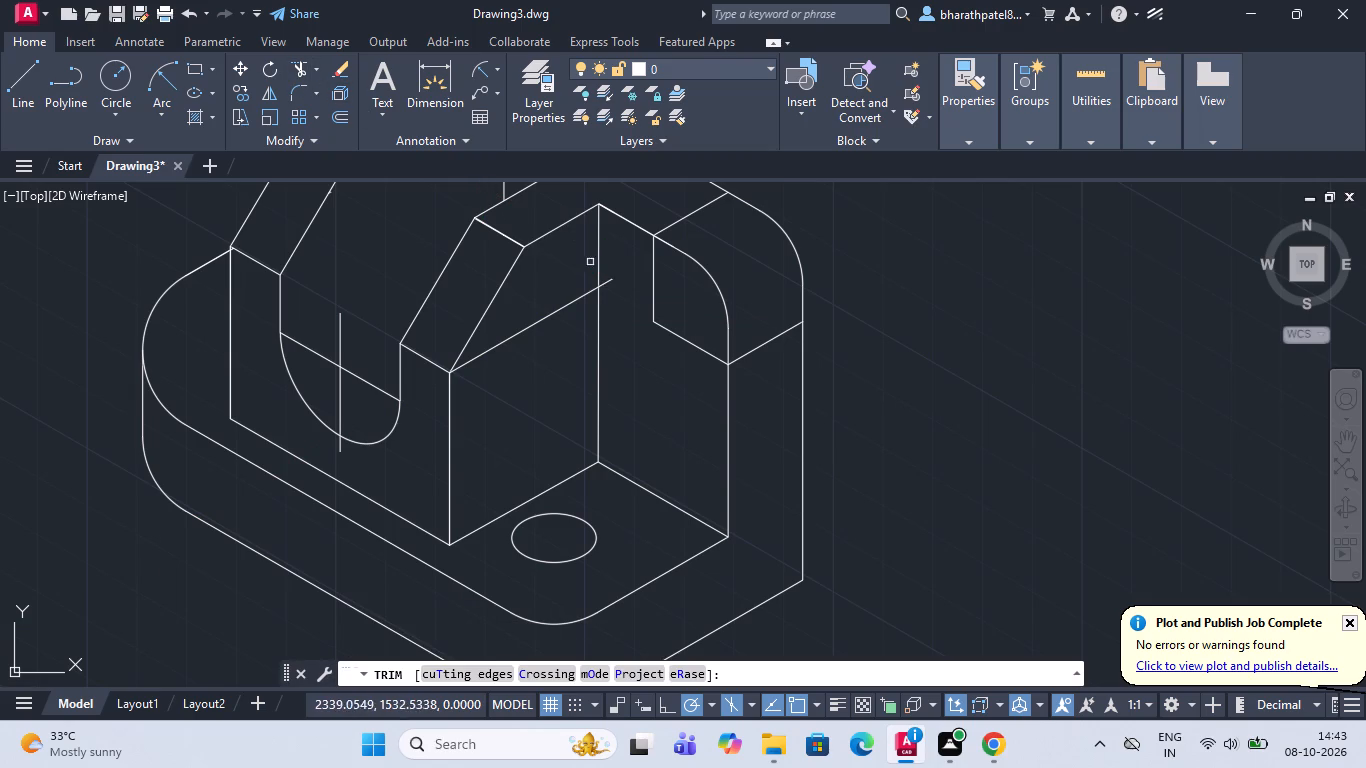
pyautogui.click(608, 284)
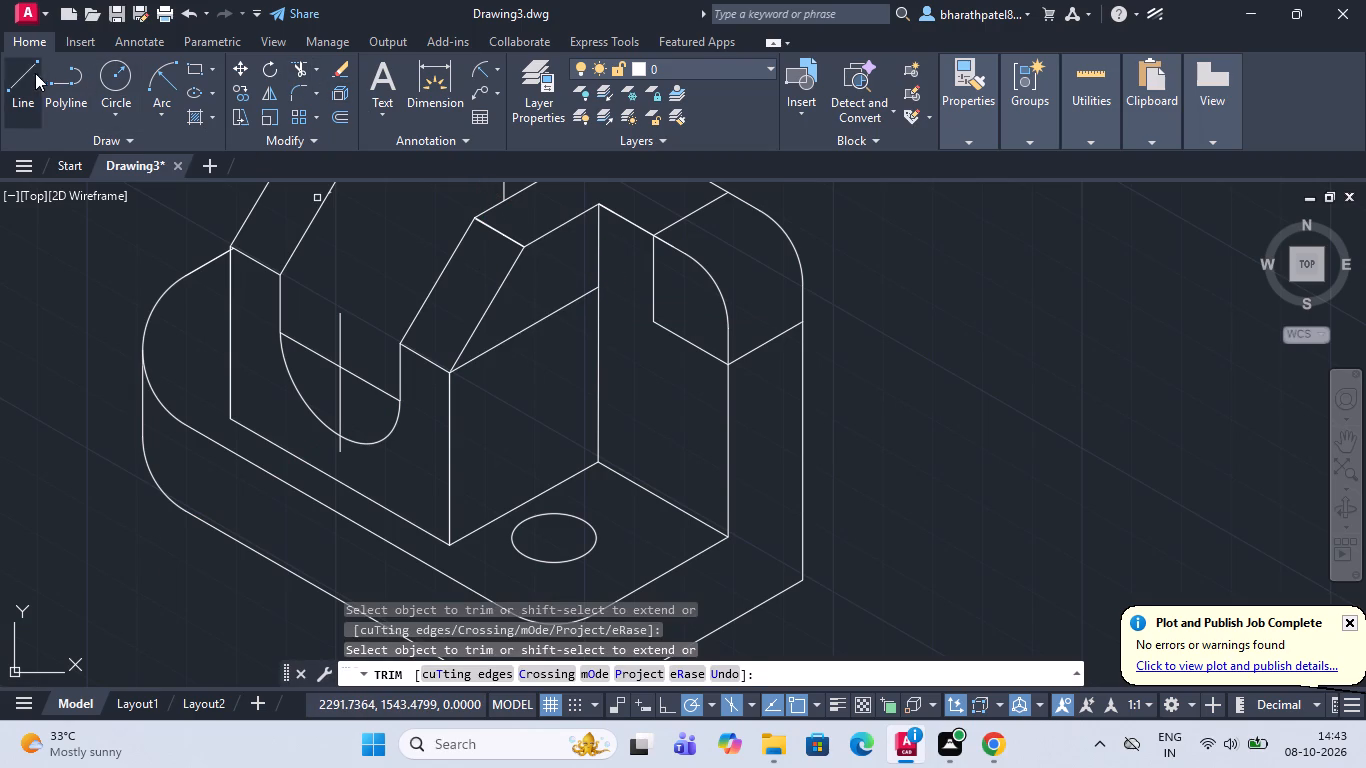
# Draw a short vertical line downward from the midpoint of the new line on the second rib's side face.
pyautogui.click(15, 74)
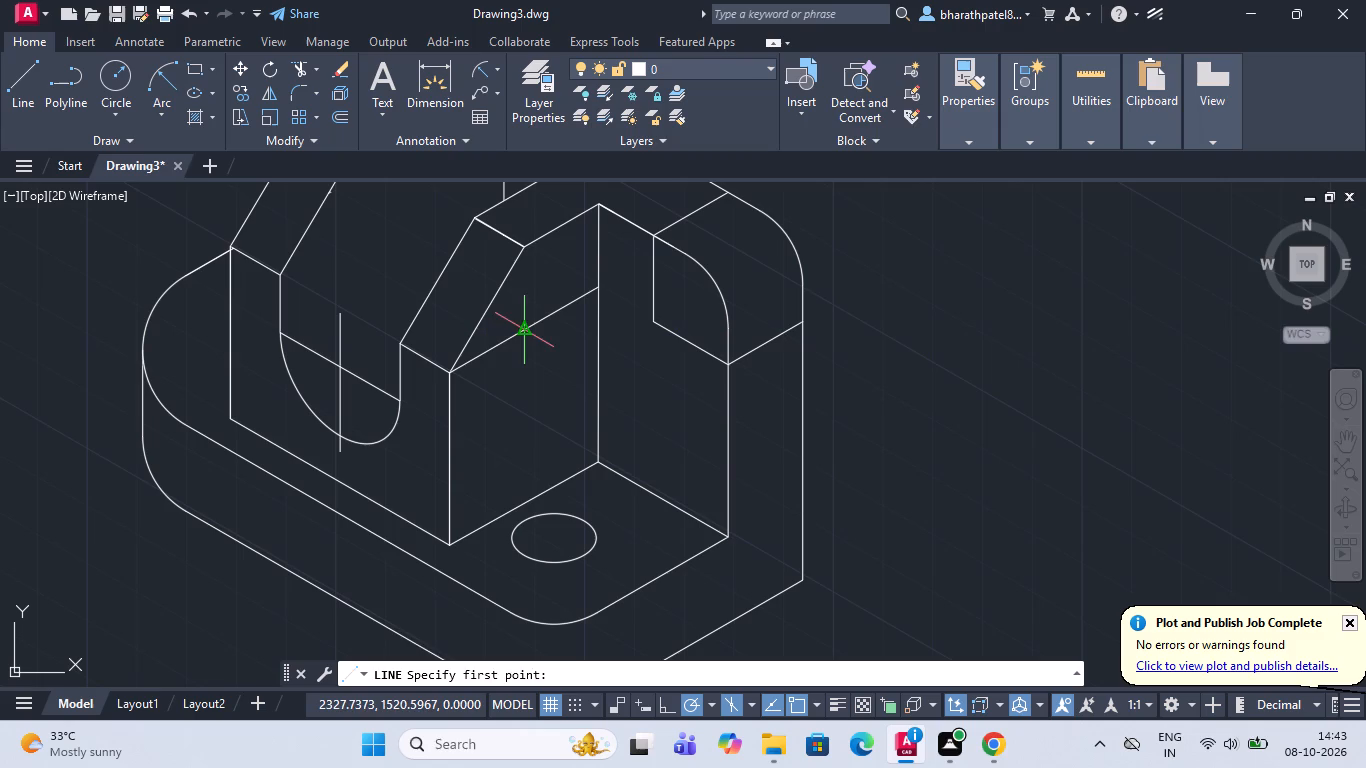
pyautogui.click(526, 335)
pyautogui.click(523, 373)
pyautogui.press('Escape')
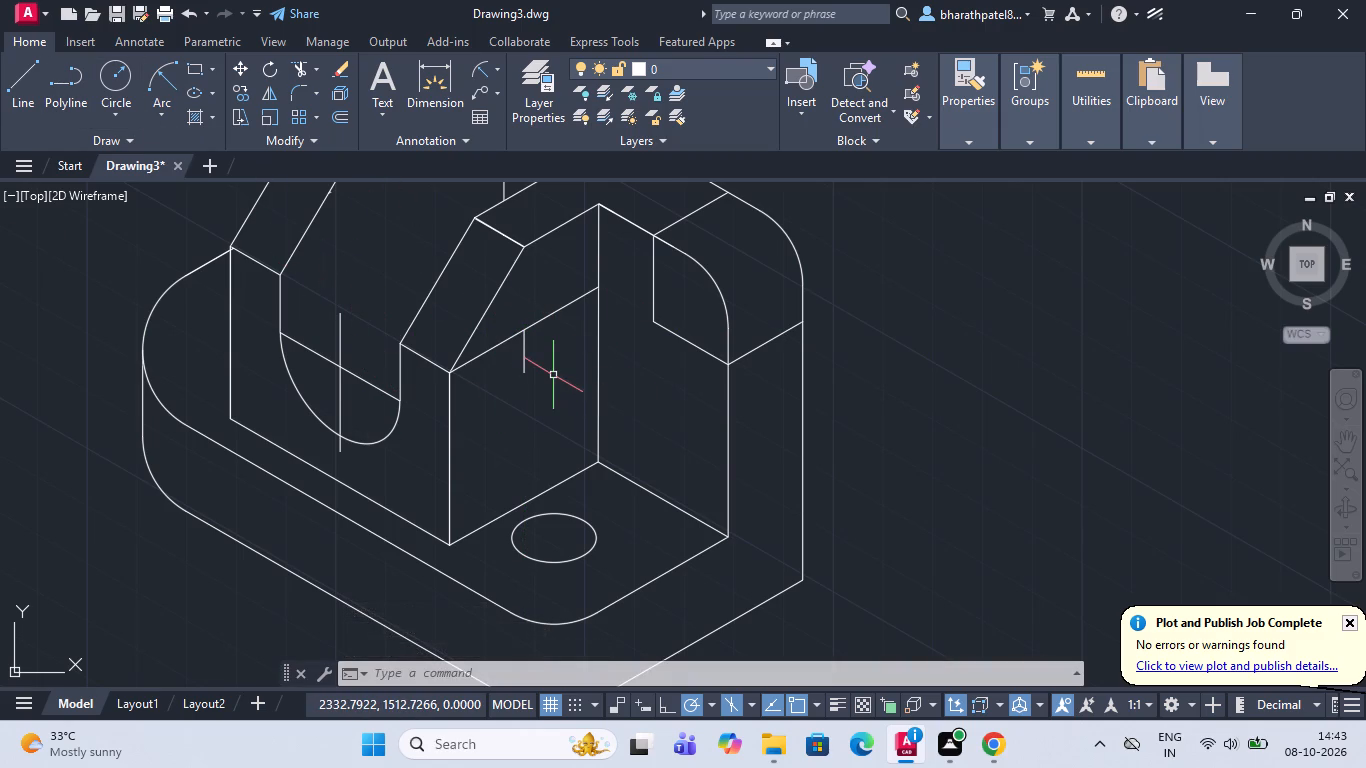
pyautogui.press('Escape')
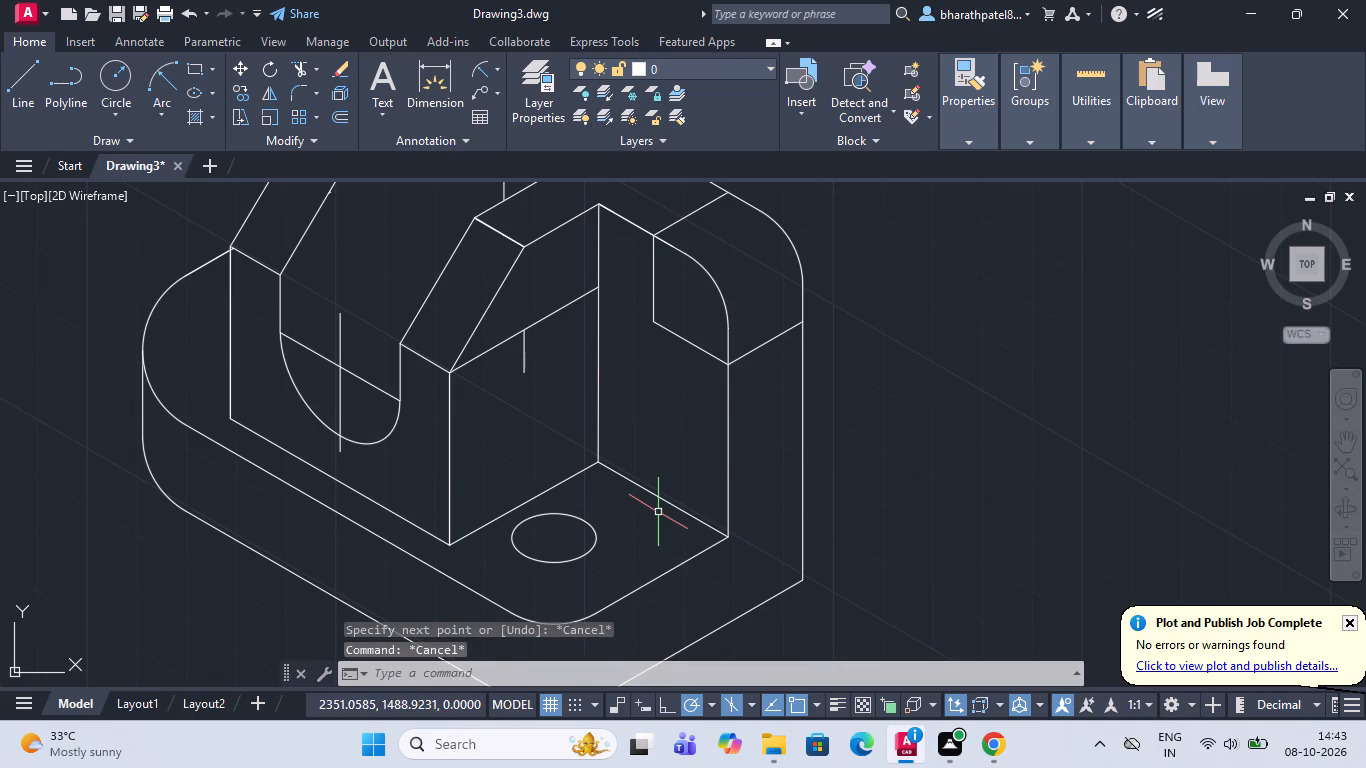
# Draw a 9-diameter isocircle in the right isoplane, centred on the midpoint of the line across the second rib's side face.
pyautogui.write('ell')
pyautogui.press('Return')
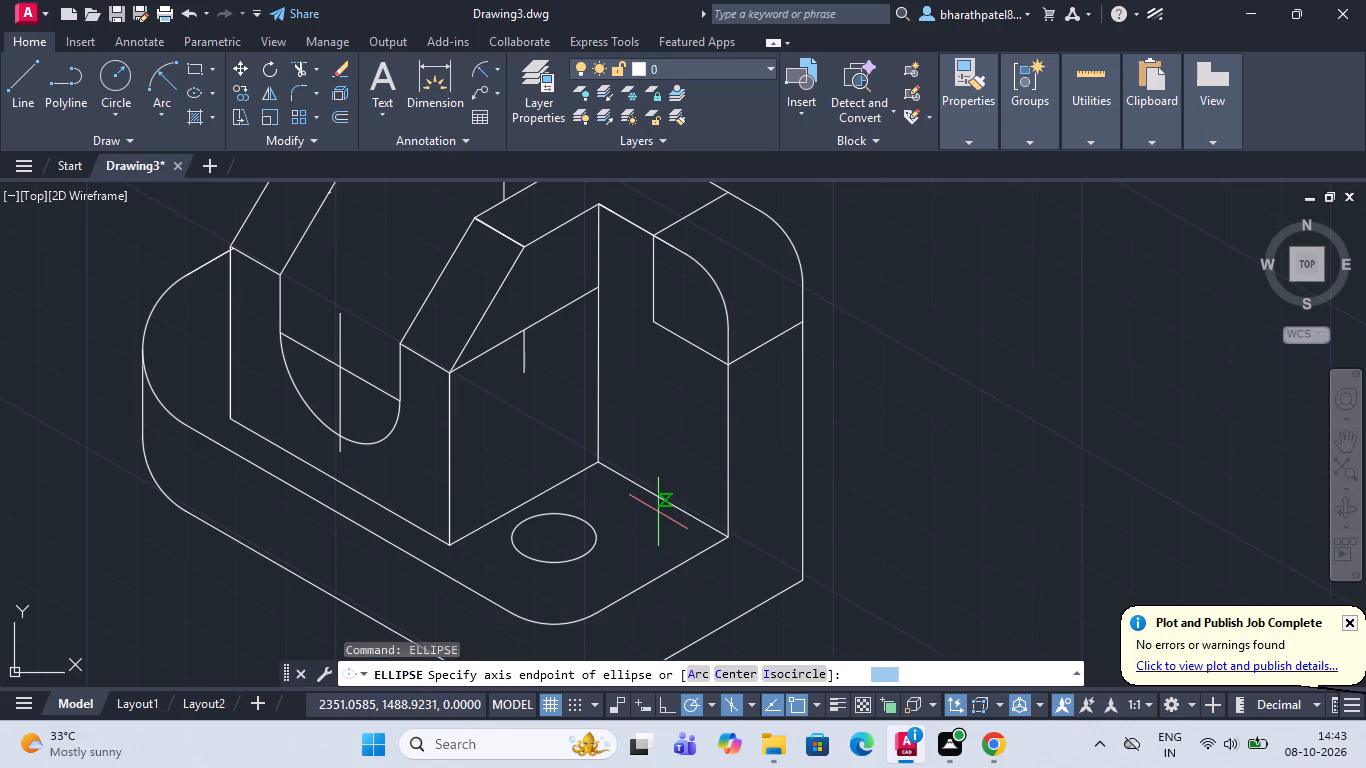
pyautogui.click(779, 673)
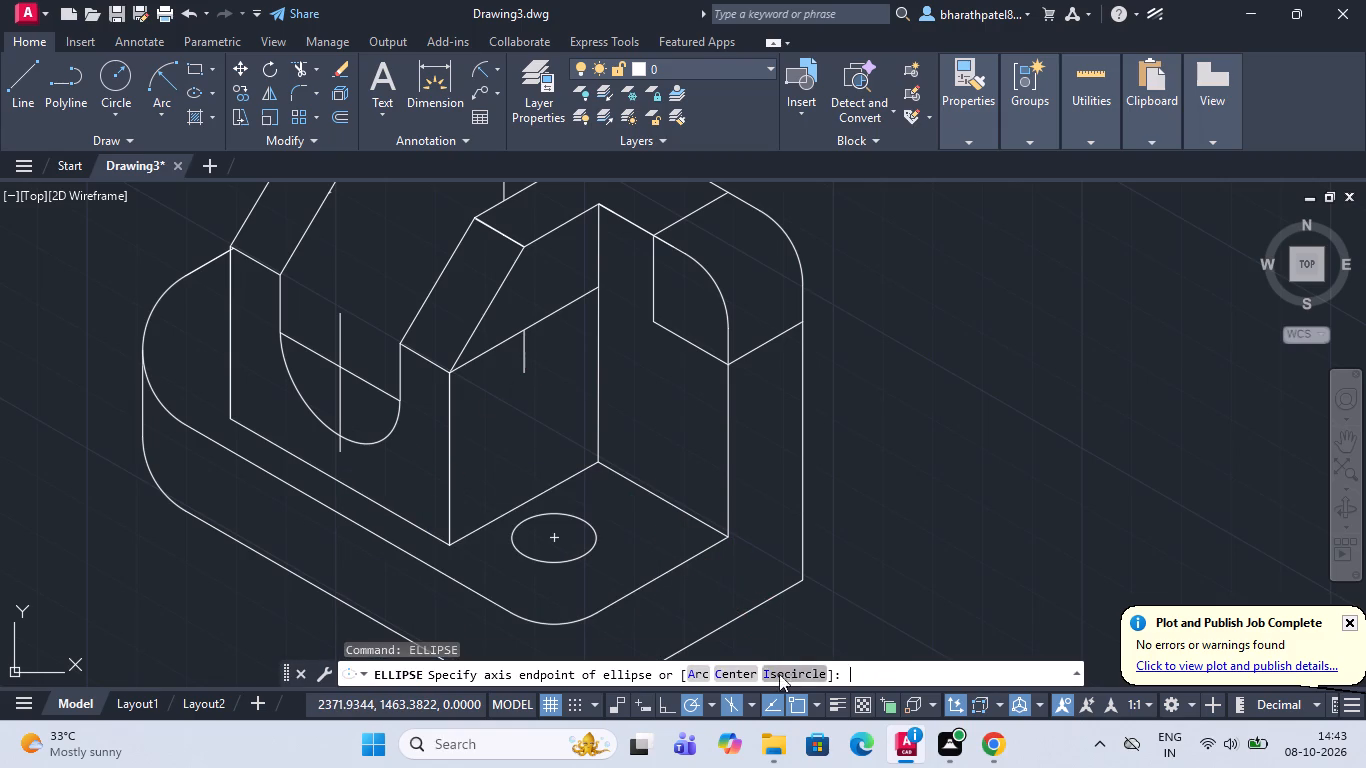
pyautogui.click(524, 335)
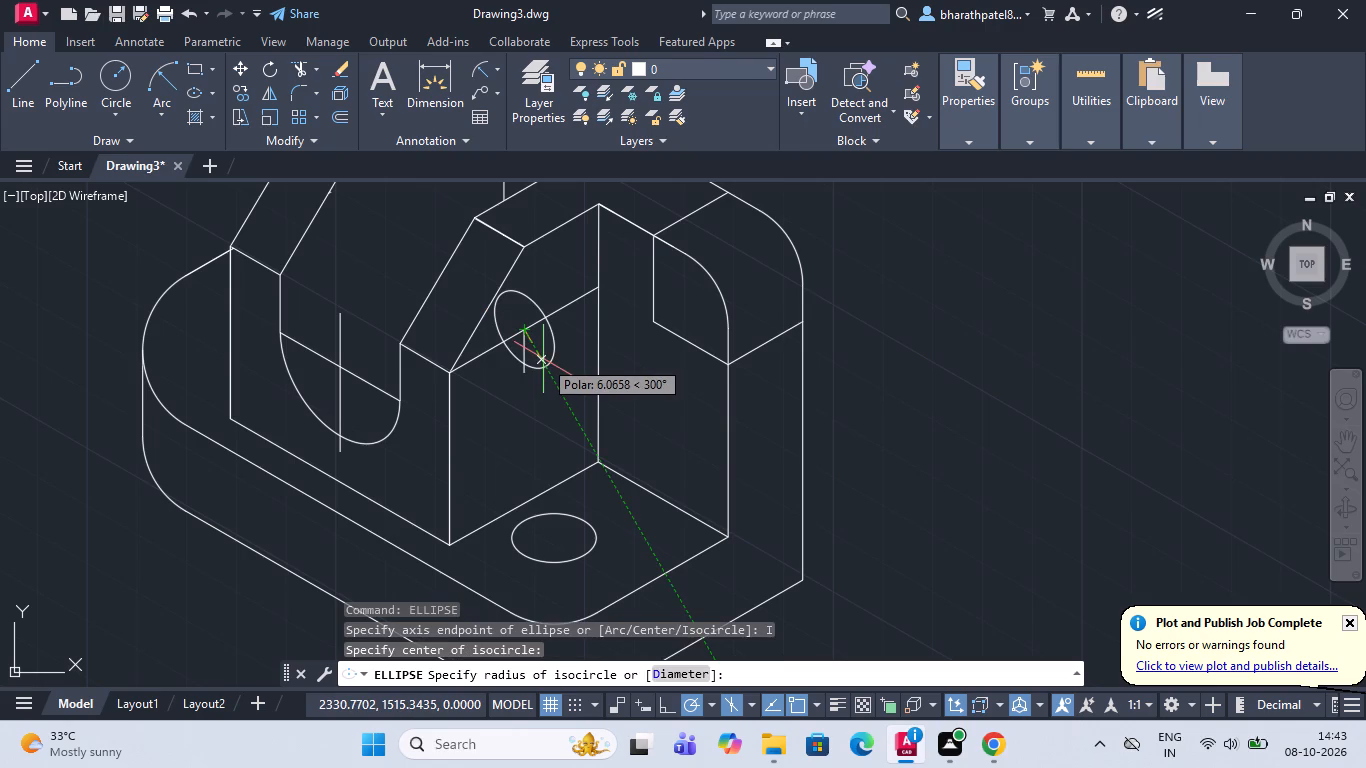
pyautogui.press('F5')
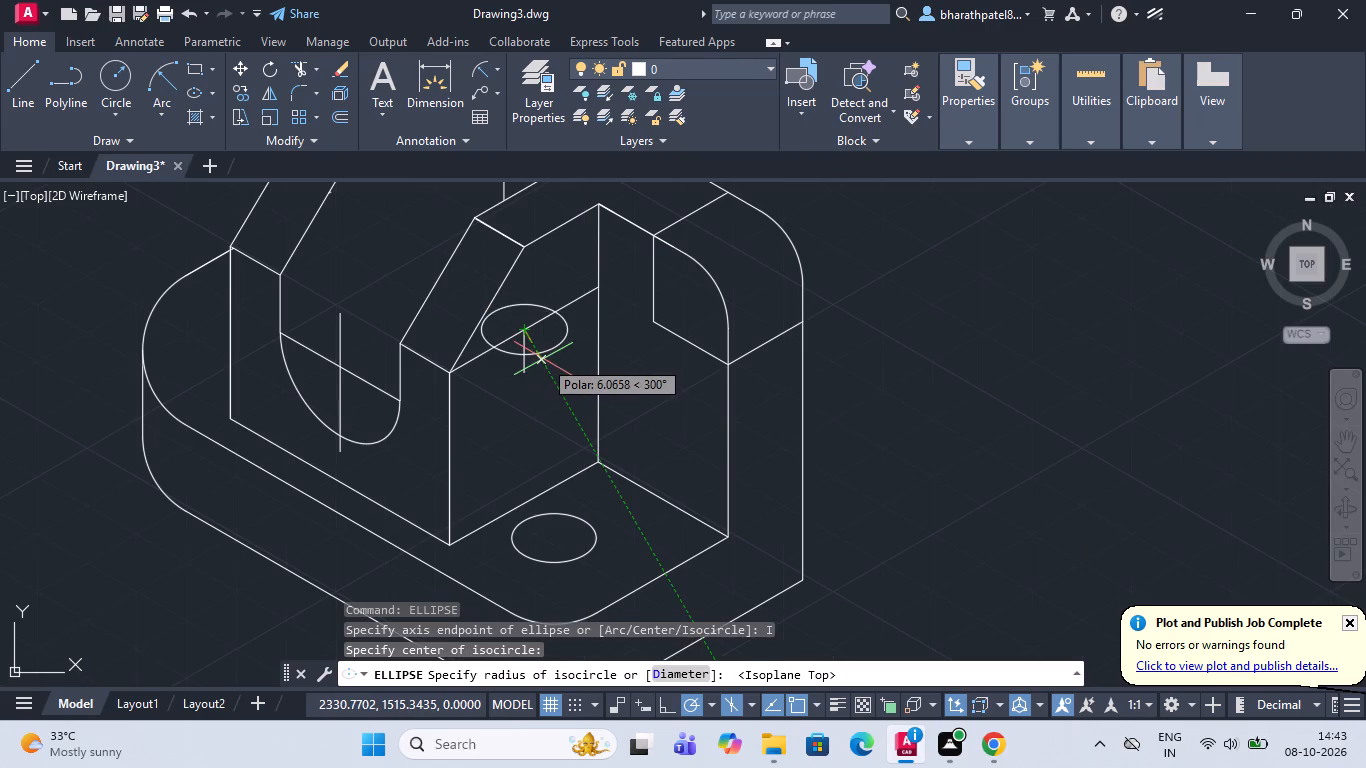
pyautogui.press('F5')
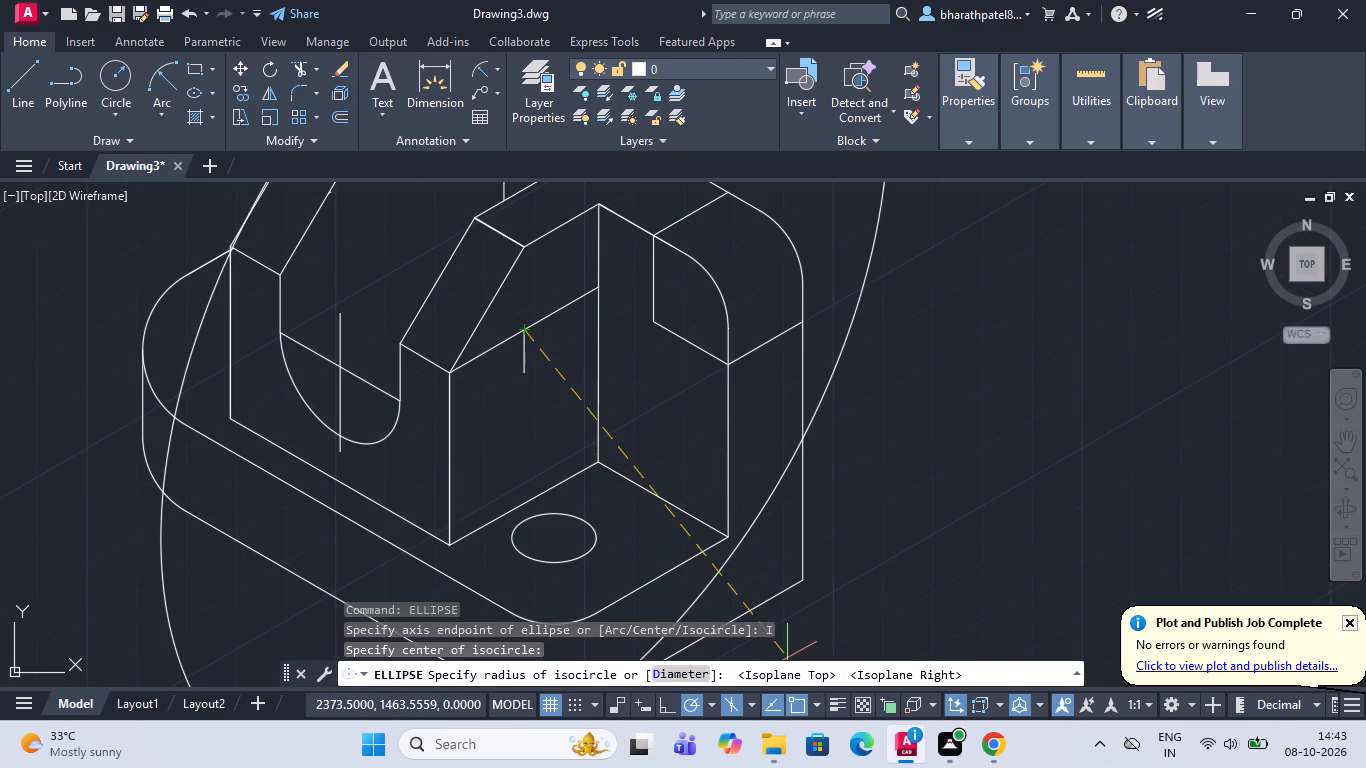
pyautogui.click(691, 677)
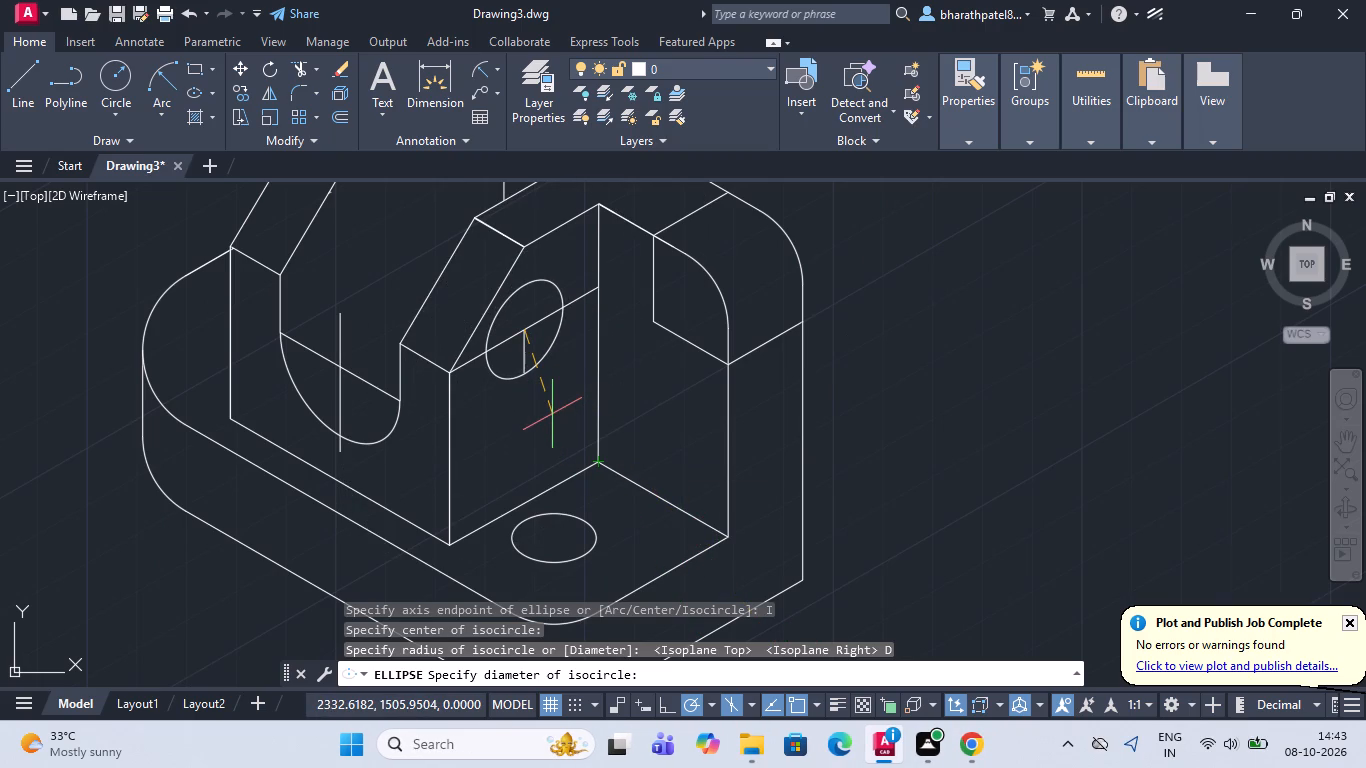
pyautogui.press('9')
pyautogui.press('Return')
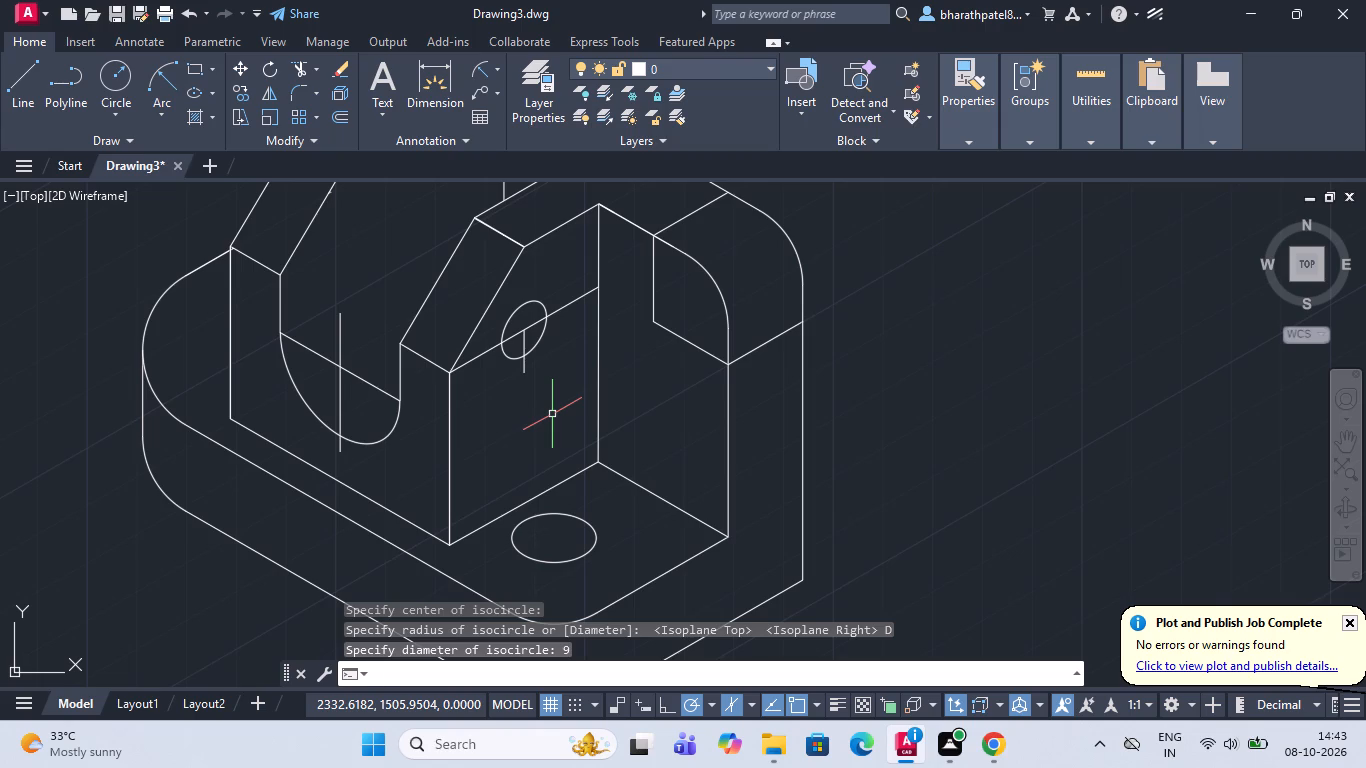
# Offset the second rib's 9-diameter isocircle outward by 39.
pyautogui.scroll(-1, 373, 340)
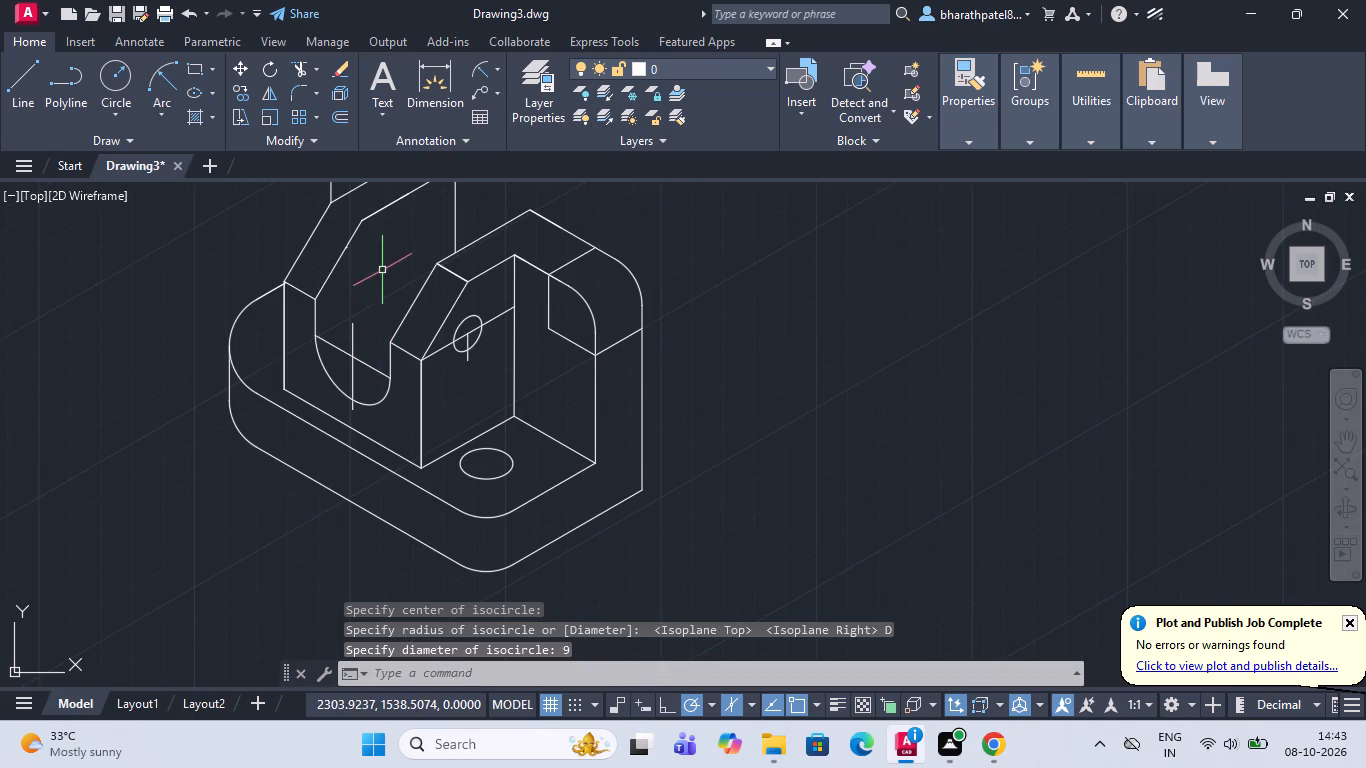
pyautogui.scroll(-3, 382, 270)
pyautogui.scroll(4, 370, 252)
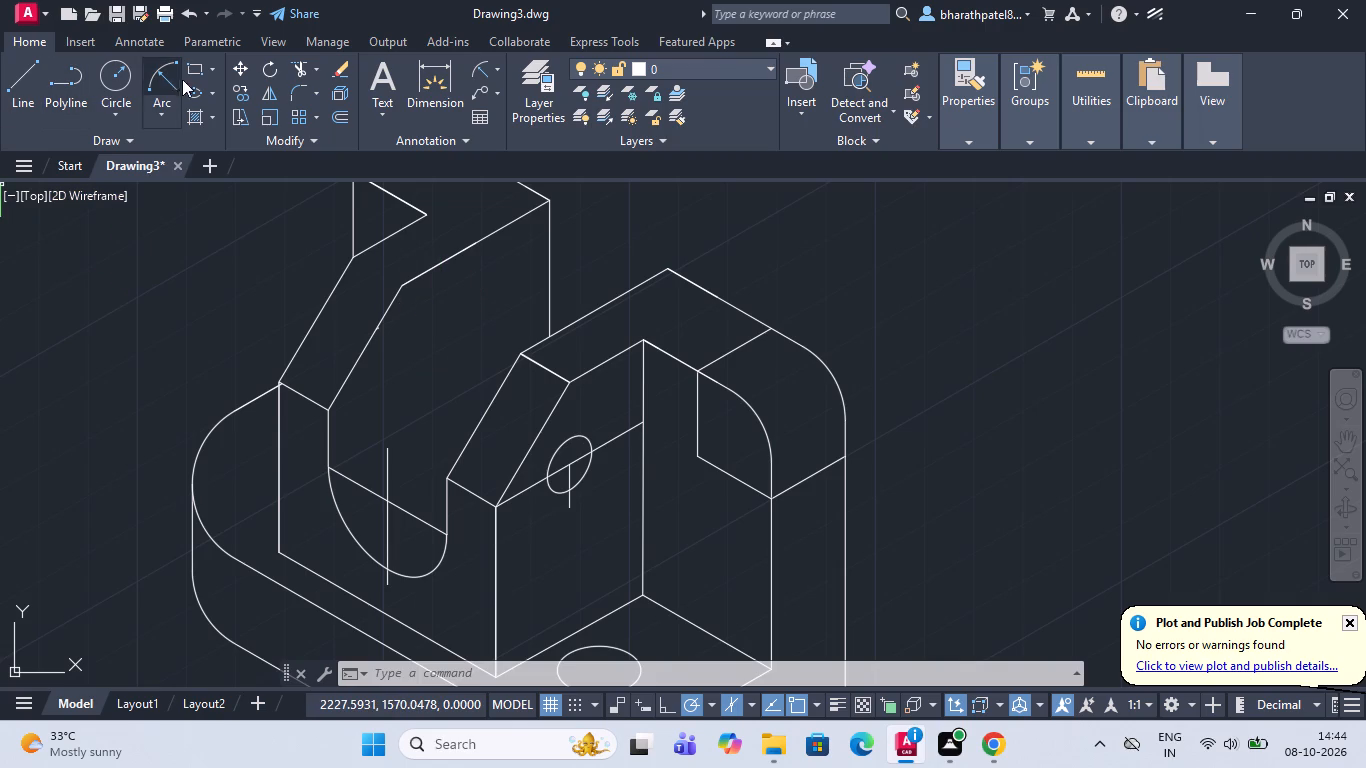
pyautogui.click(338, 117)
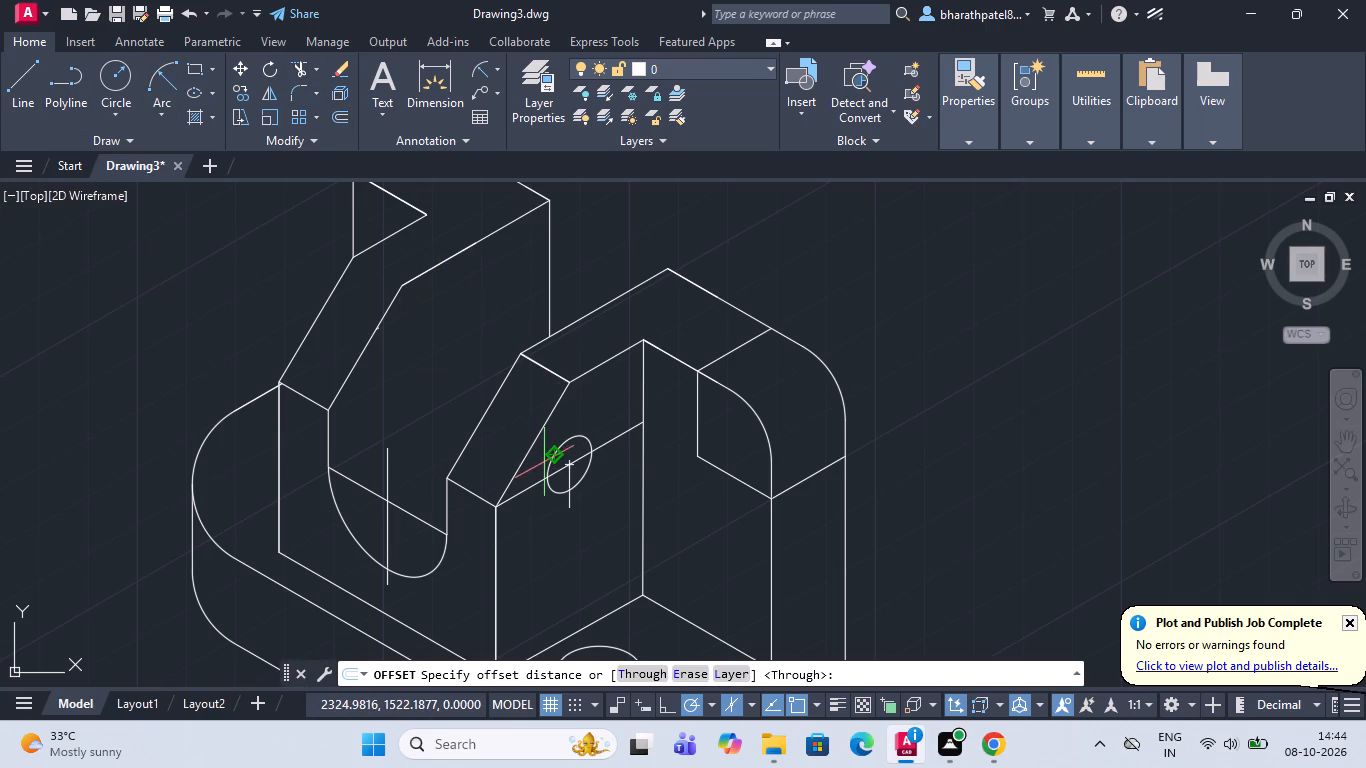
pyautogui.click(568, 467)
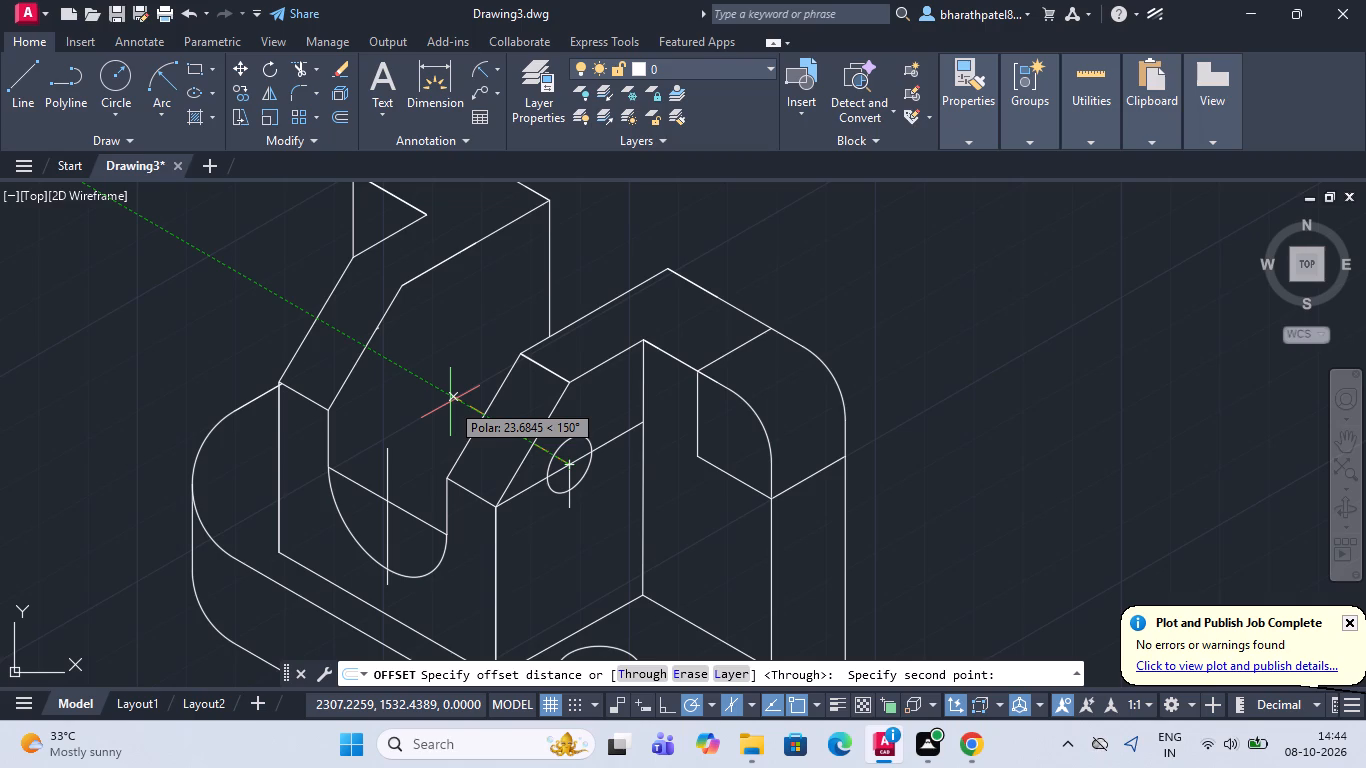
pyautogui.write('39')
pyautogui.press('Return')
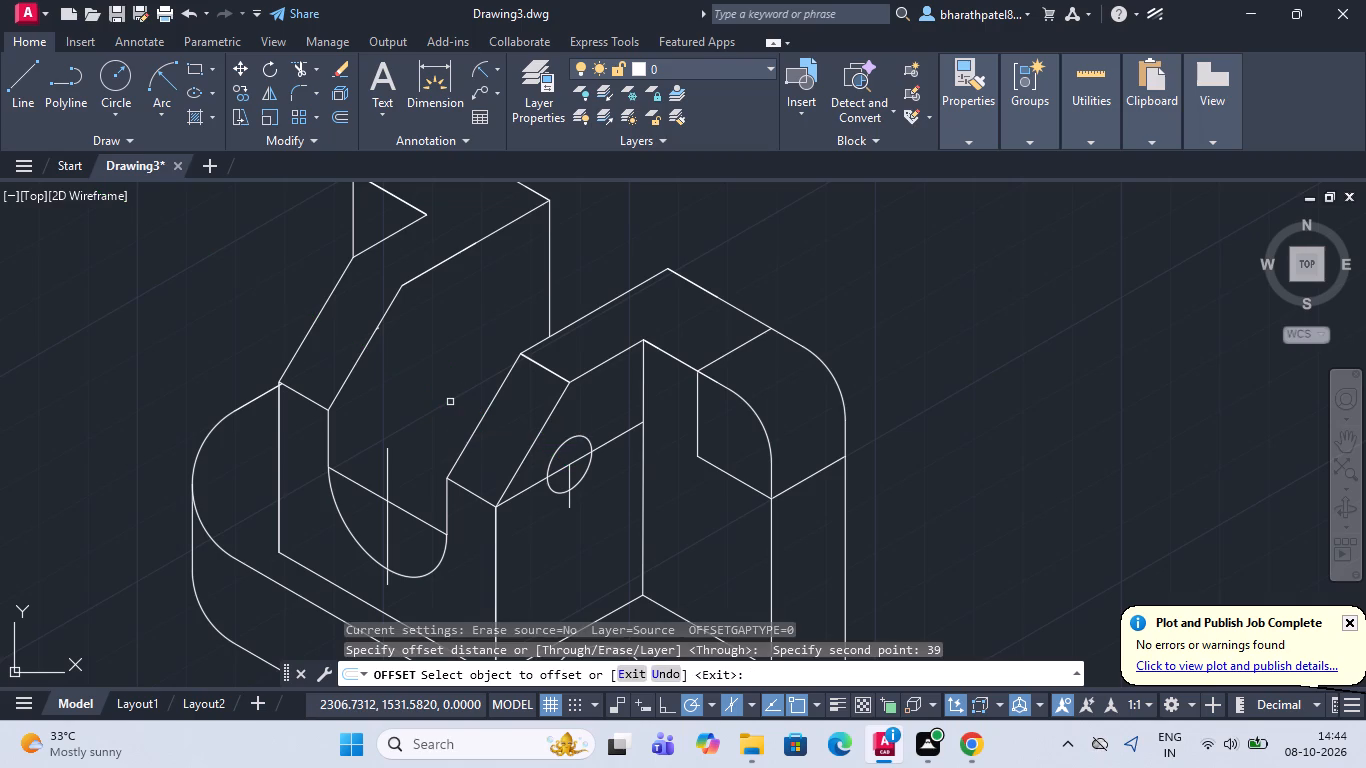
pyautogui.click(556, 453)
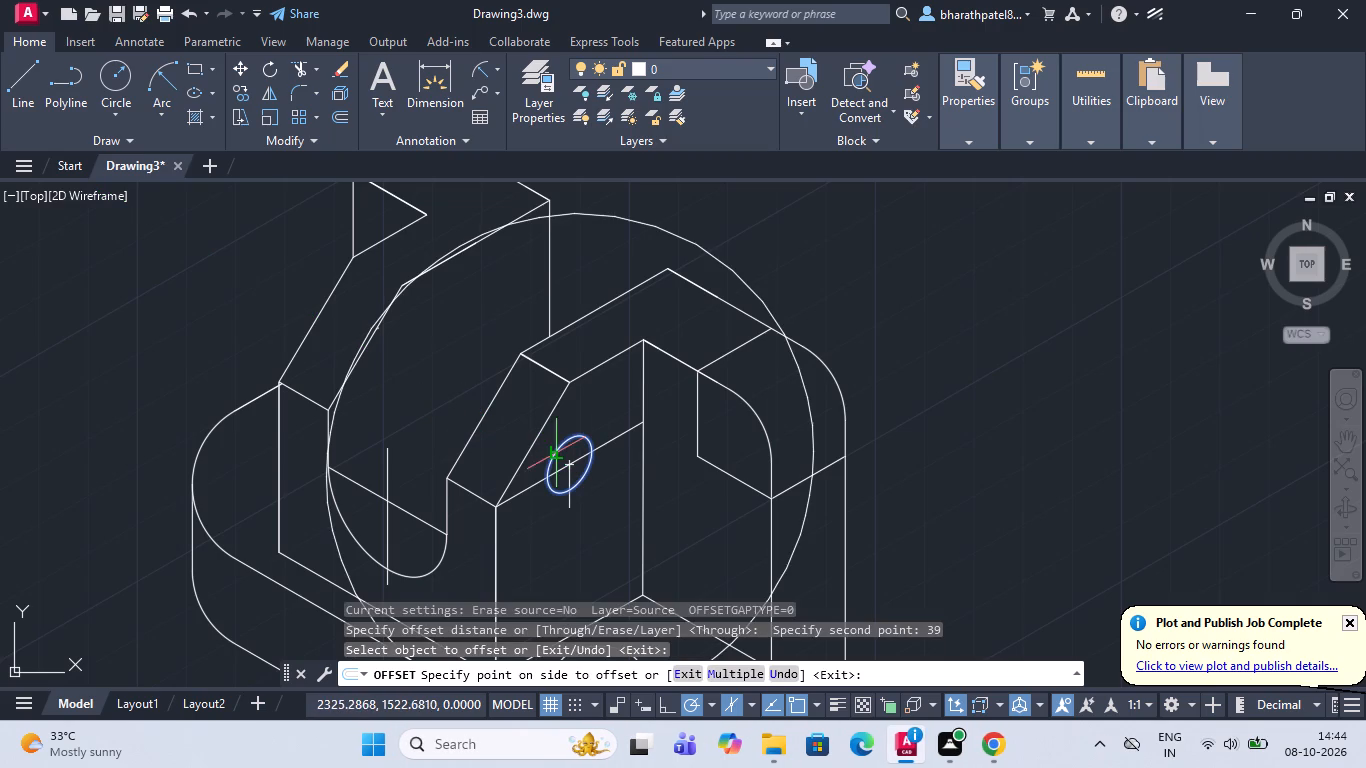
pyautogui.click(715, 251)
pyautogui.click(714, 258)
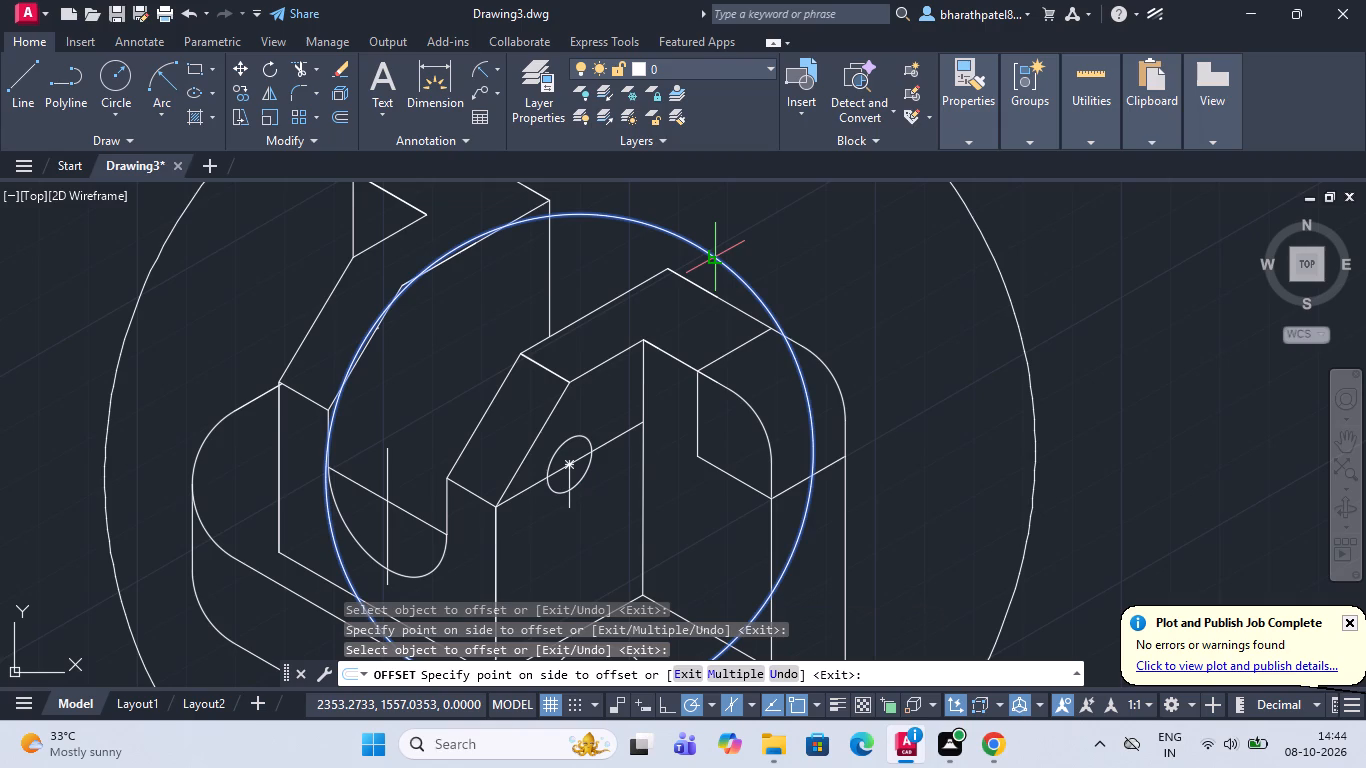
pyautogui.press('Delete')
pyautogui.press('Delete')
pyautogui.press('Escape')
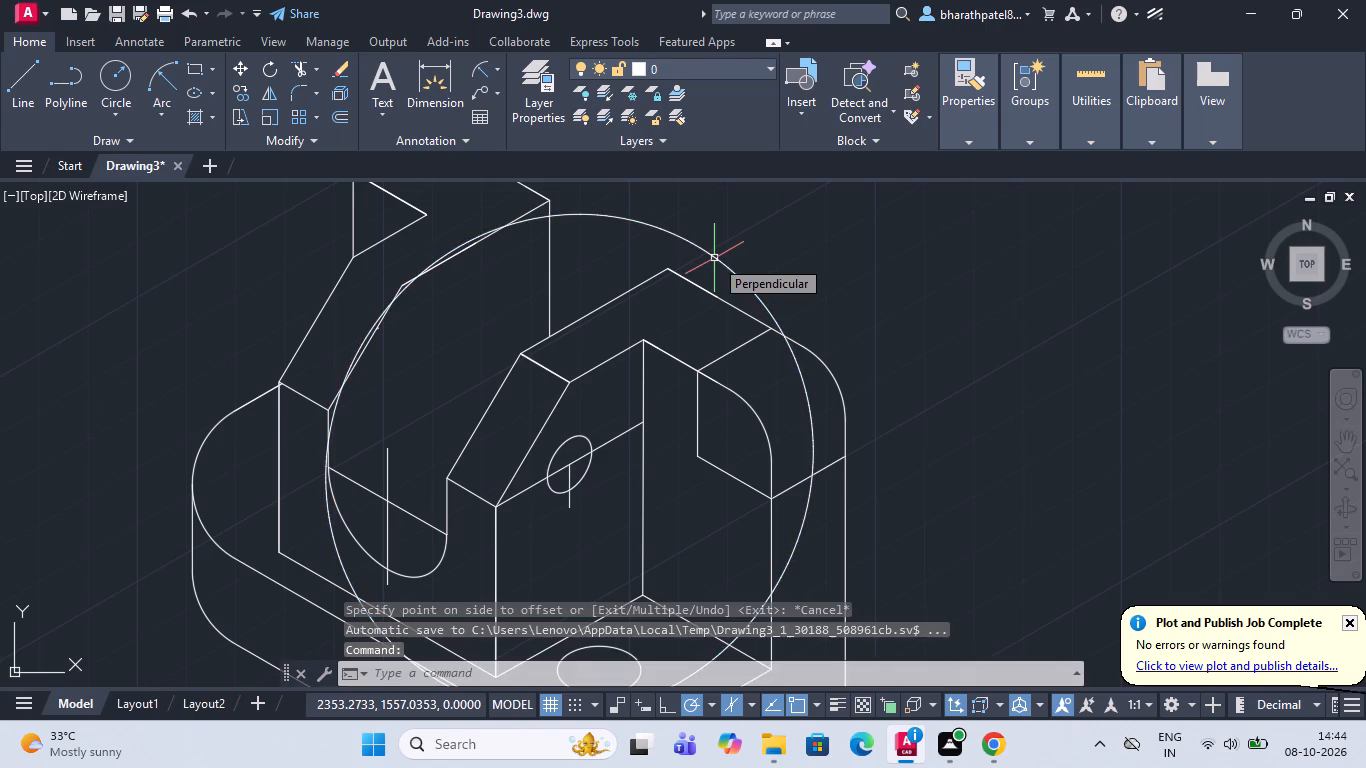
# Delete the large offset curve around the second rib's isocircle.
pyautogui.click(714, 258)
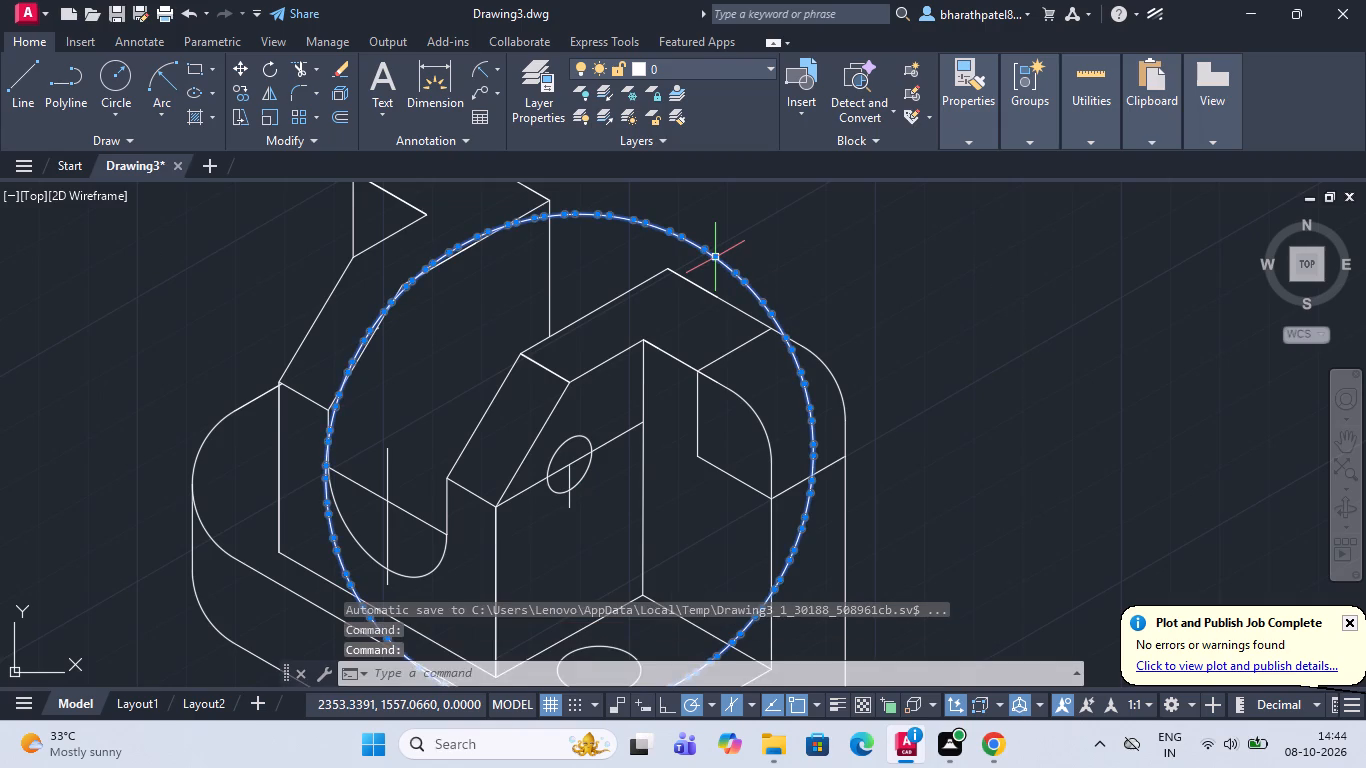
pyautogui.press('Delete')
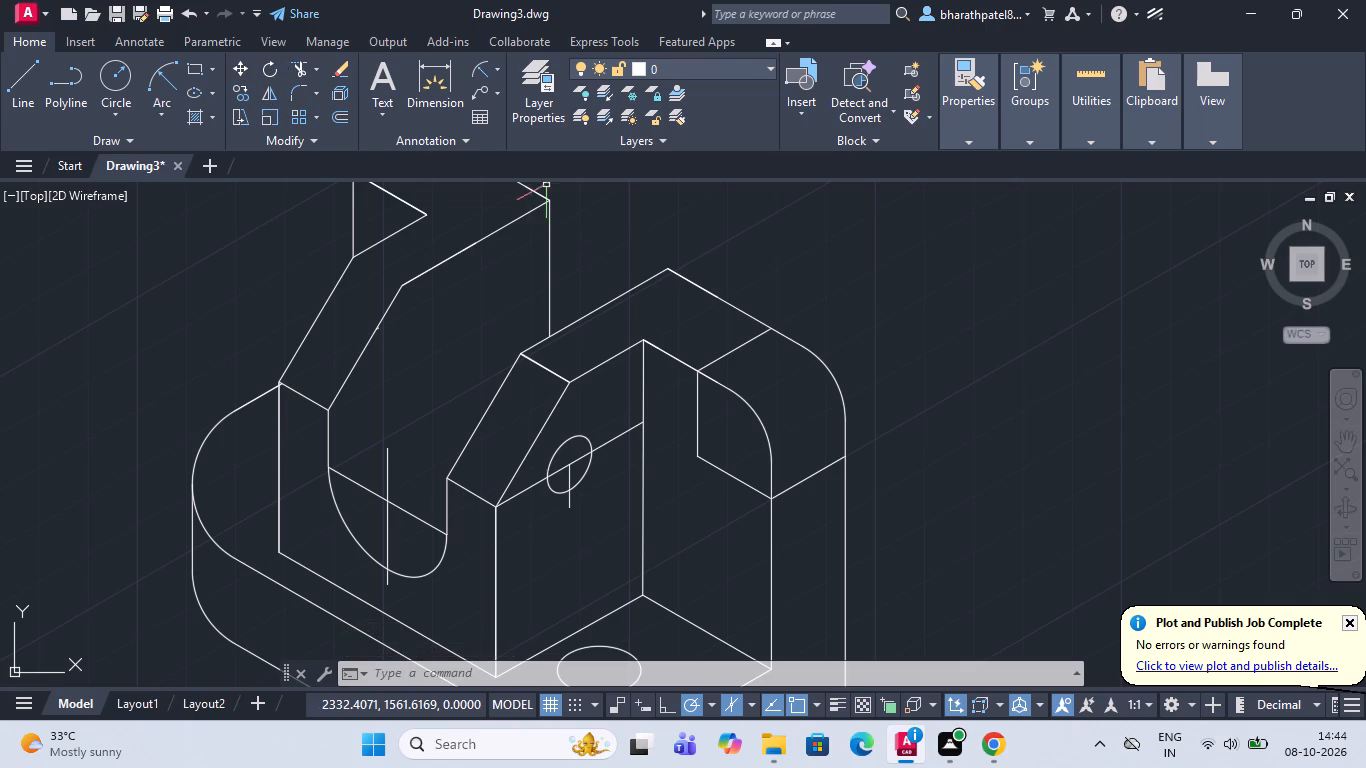
# Draw construction line segments of 15 and 24 at 150° from the centre of the second rib's isocircle towards the first rib.
pyautogui.click(4, 82)
pyautogui.click(568, 468)
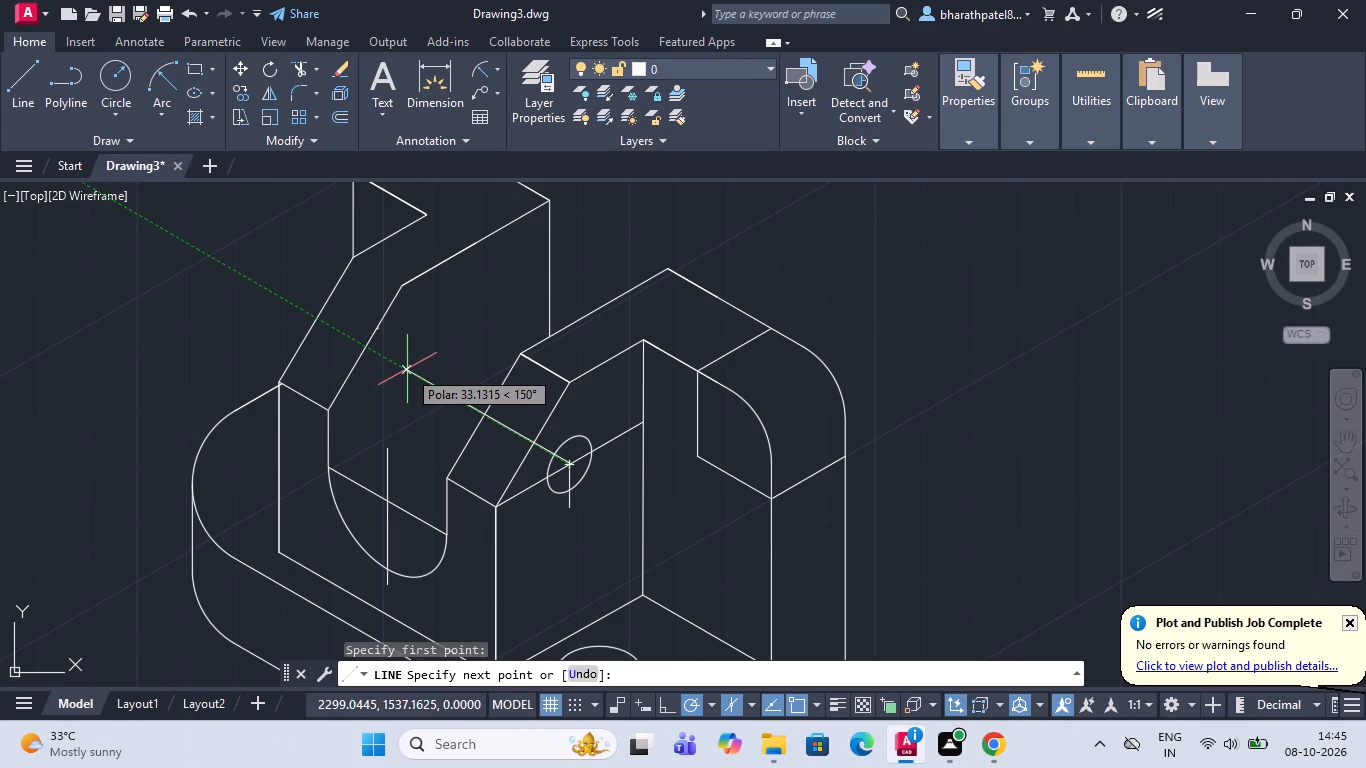
pyautogui.write('15')
pyautogui.press('Return')
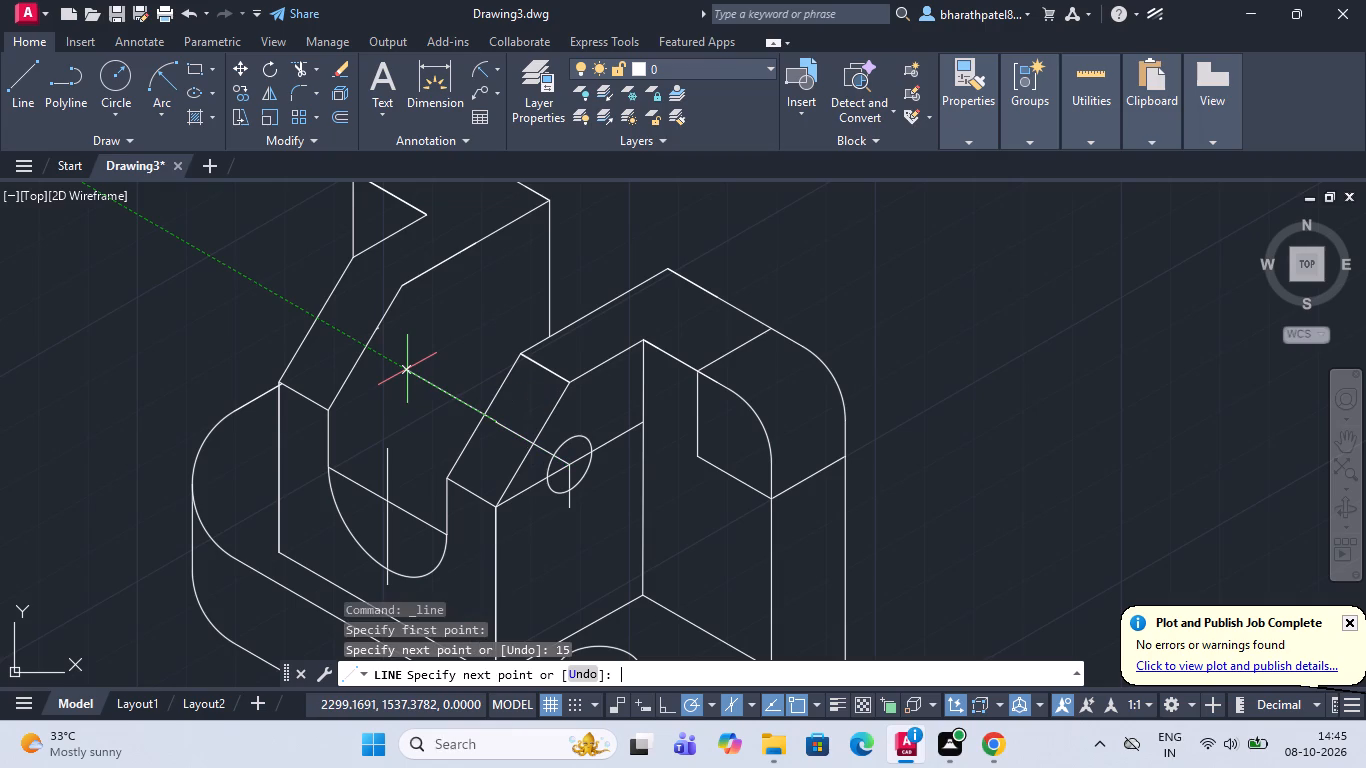
pyautogui.press('2')
pyautogui.press('4')
pyautogui.press('Return')
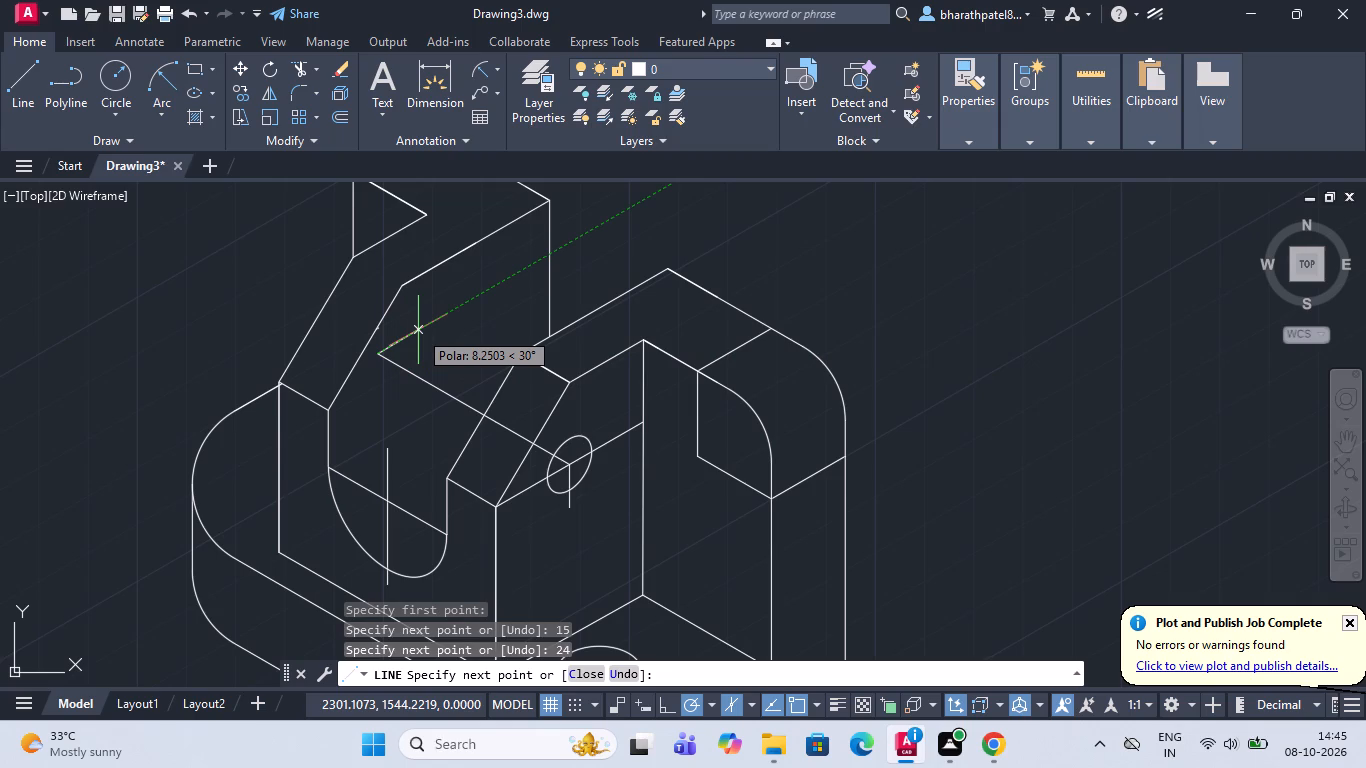
pyautogui.press('Escape')
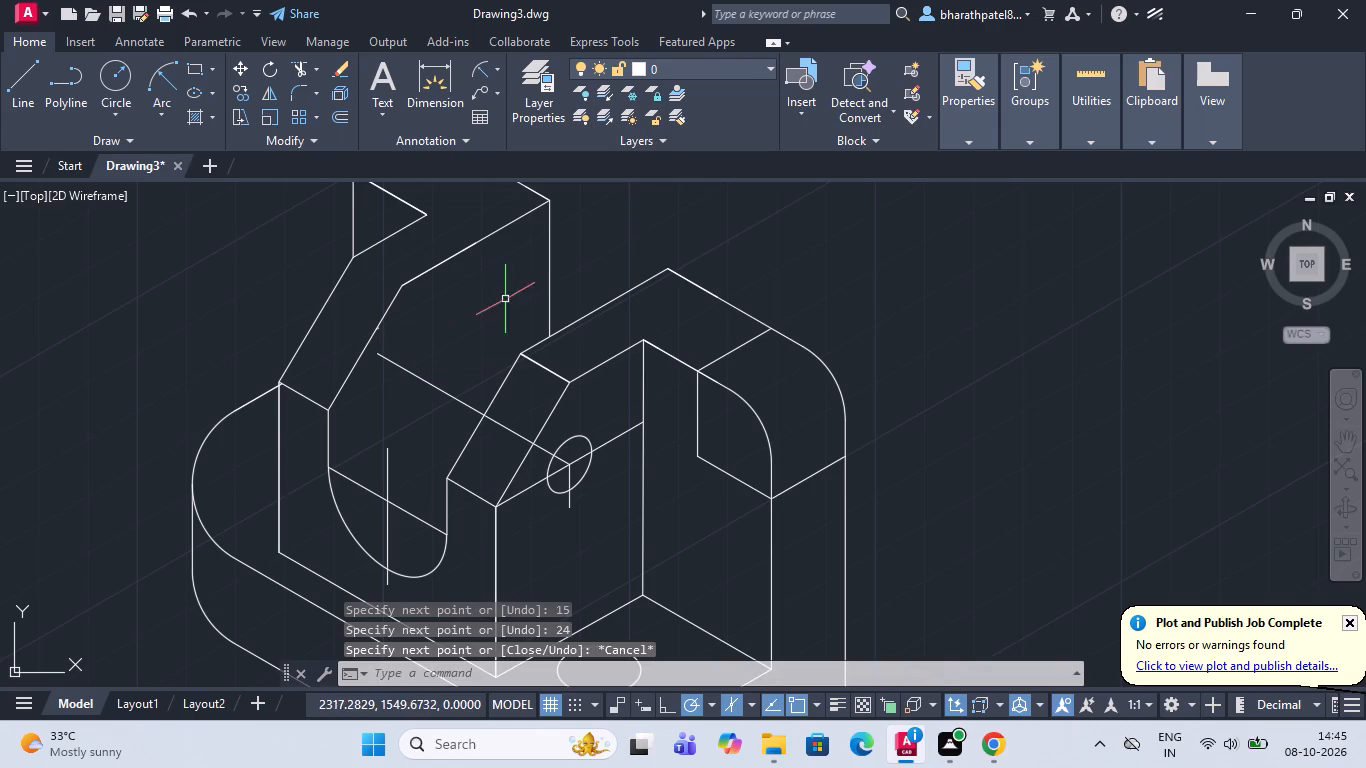
# Draw a 15-long construction line at 30° from the lower corner of the first rib's slope across its side face.
pyautogui.click(28, 90)
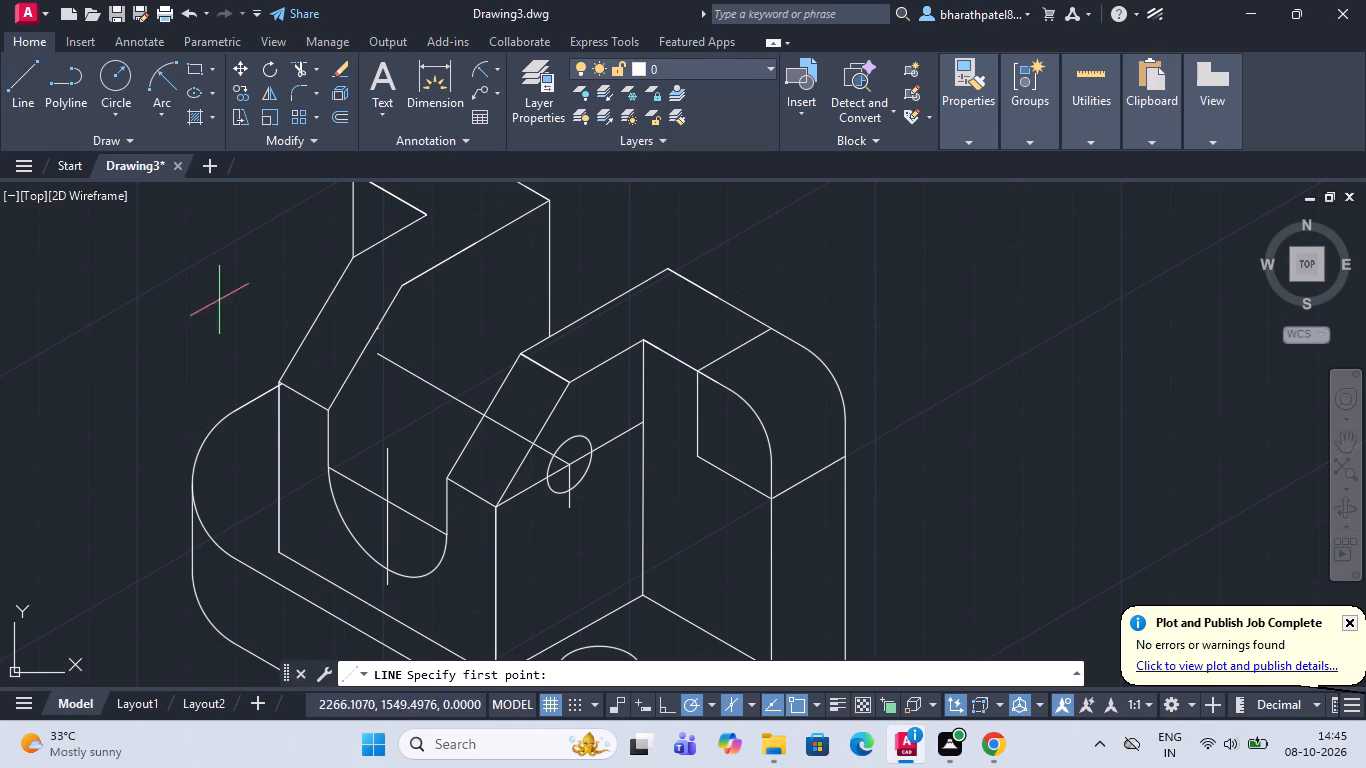
pyautogui.click(323, 415)
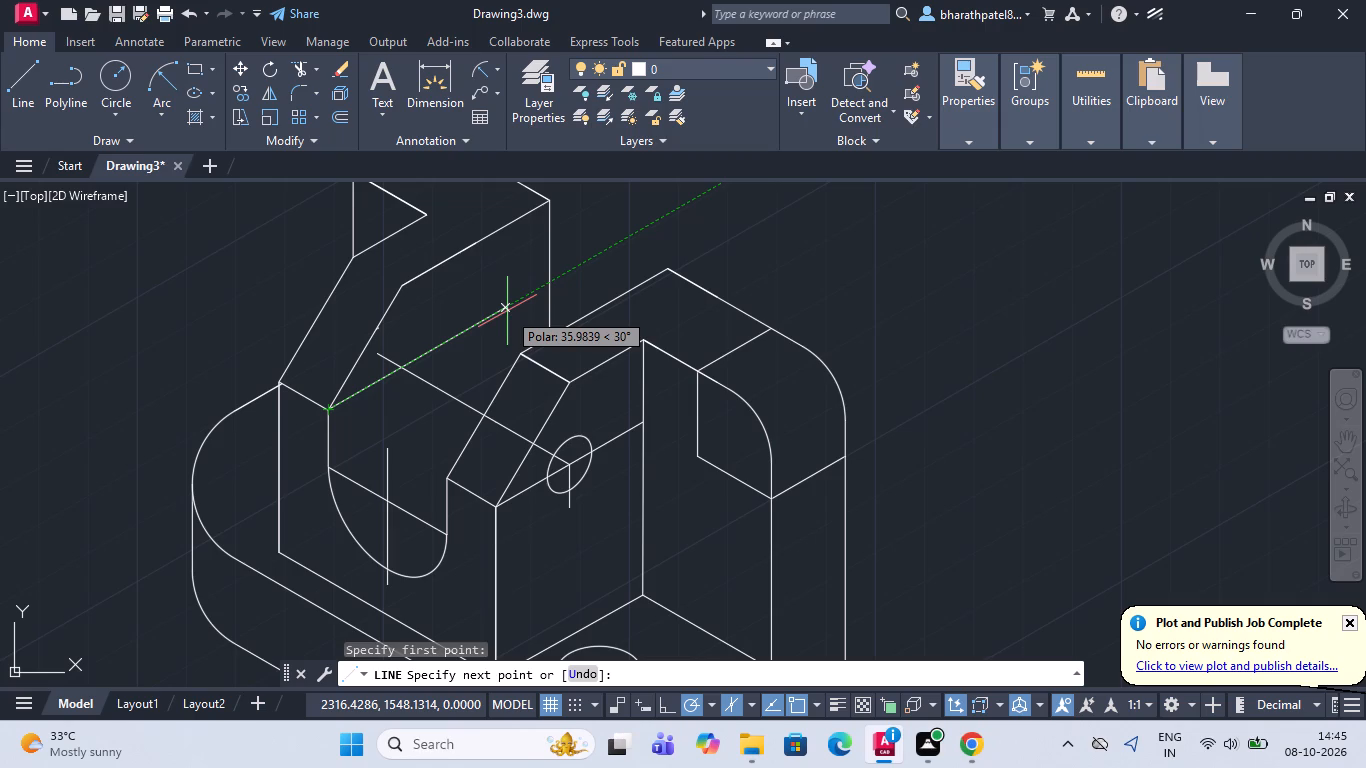
pyautogui.write('15')
pyautogui.press('Return')
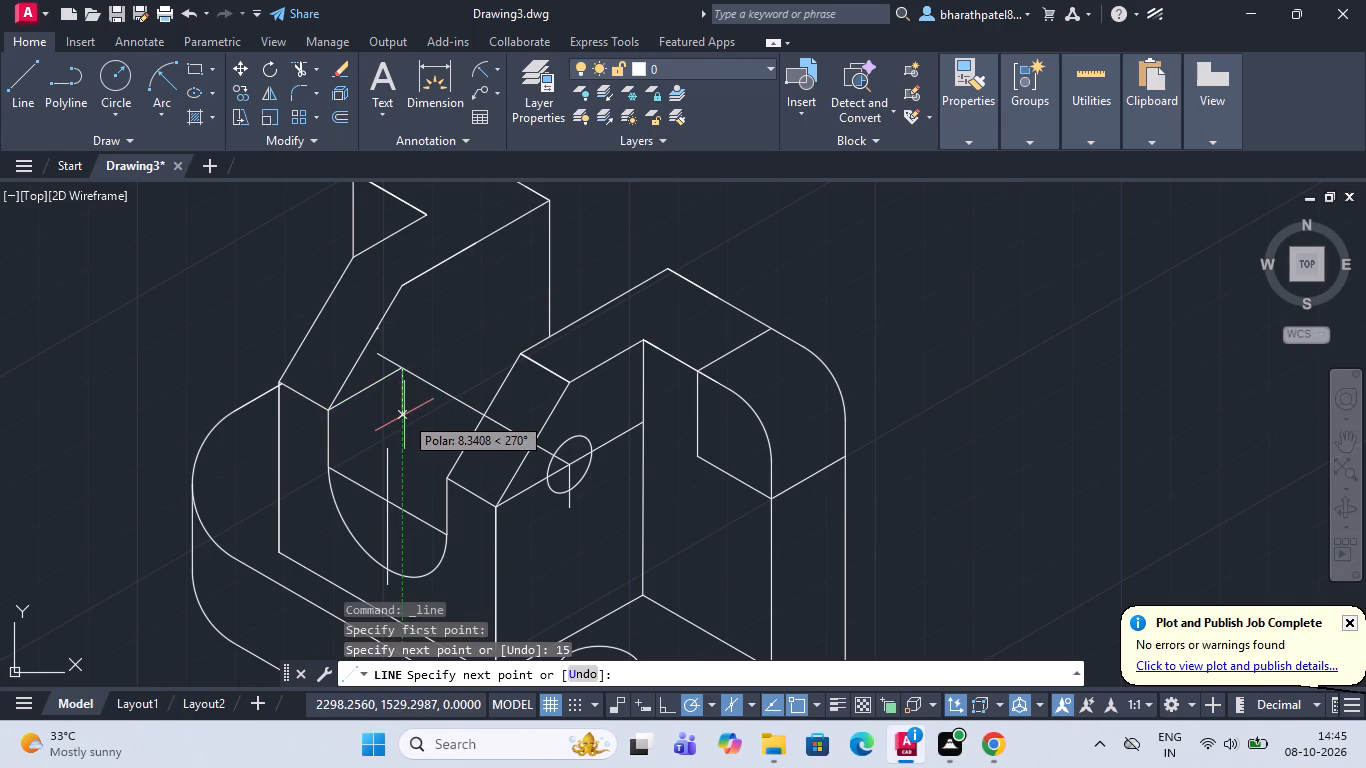
pyautogui.press('Escape')
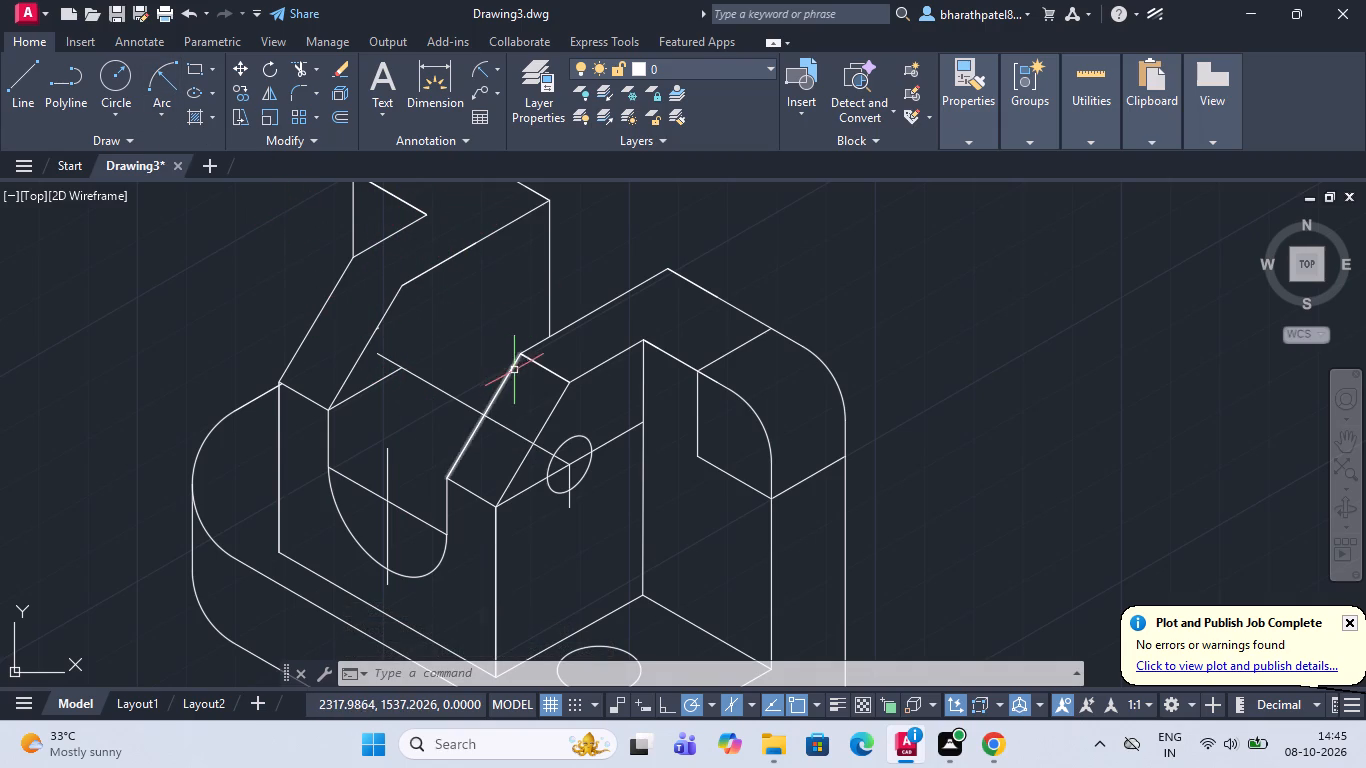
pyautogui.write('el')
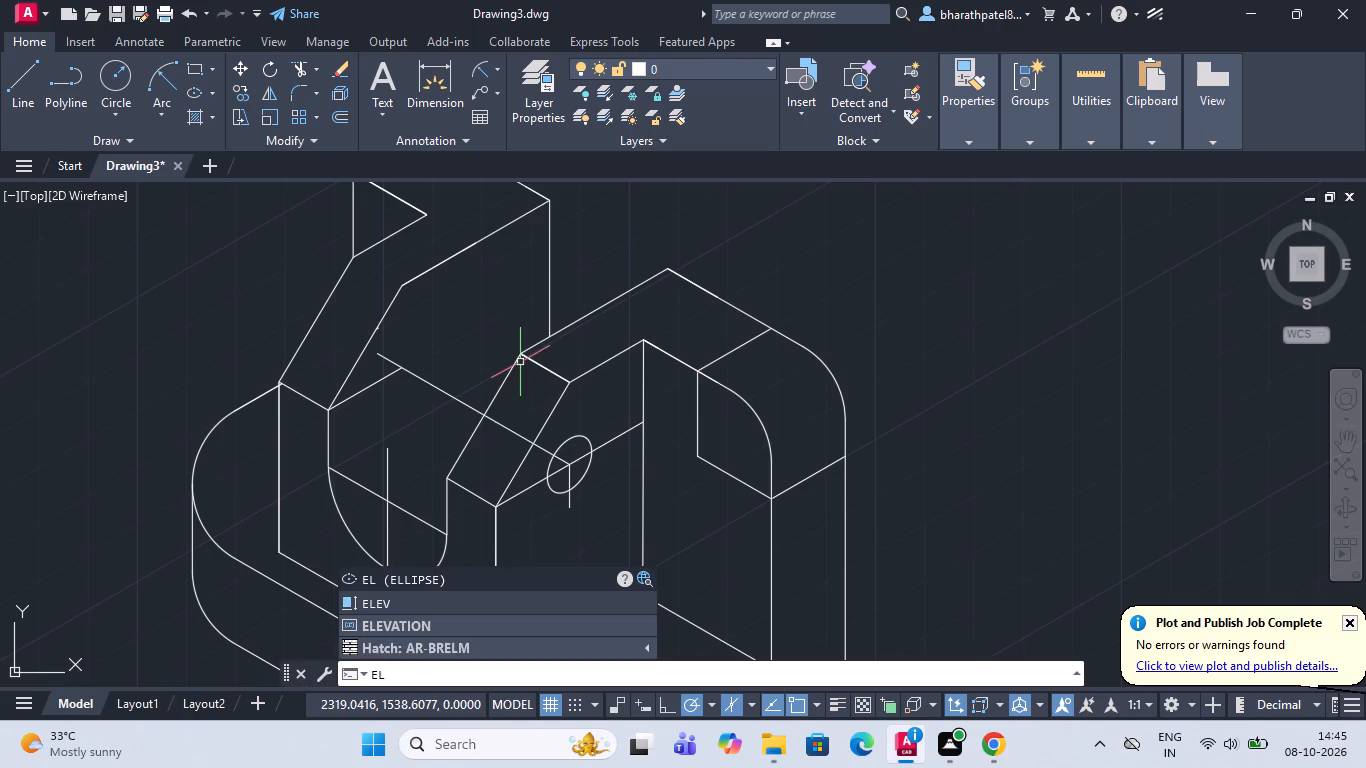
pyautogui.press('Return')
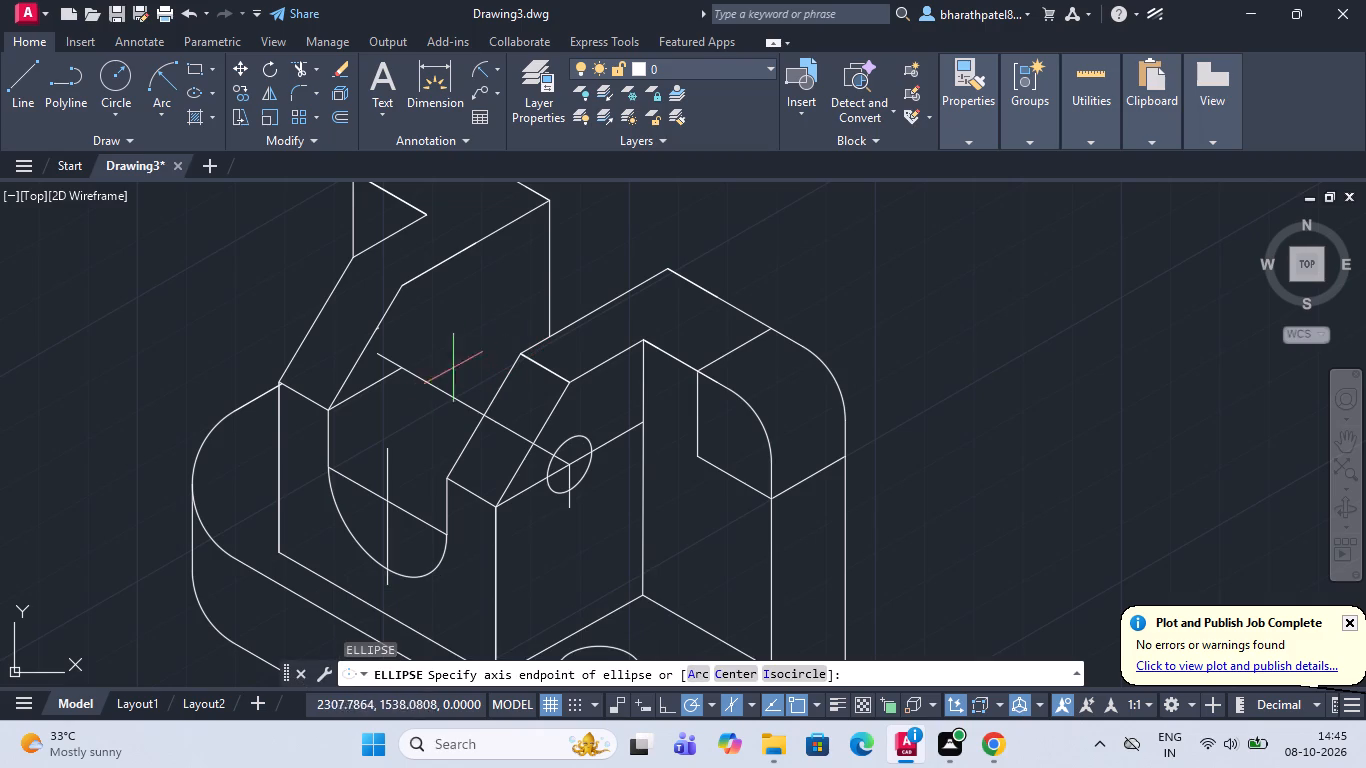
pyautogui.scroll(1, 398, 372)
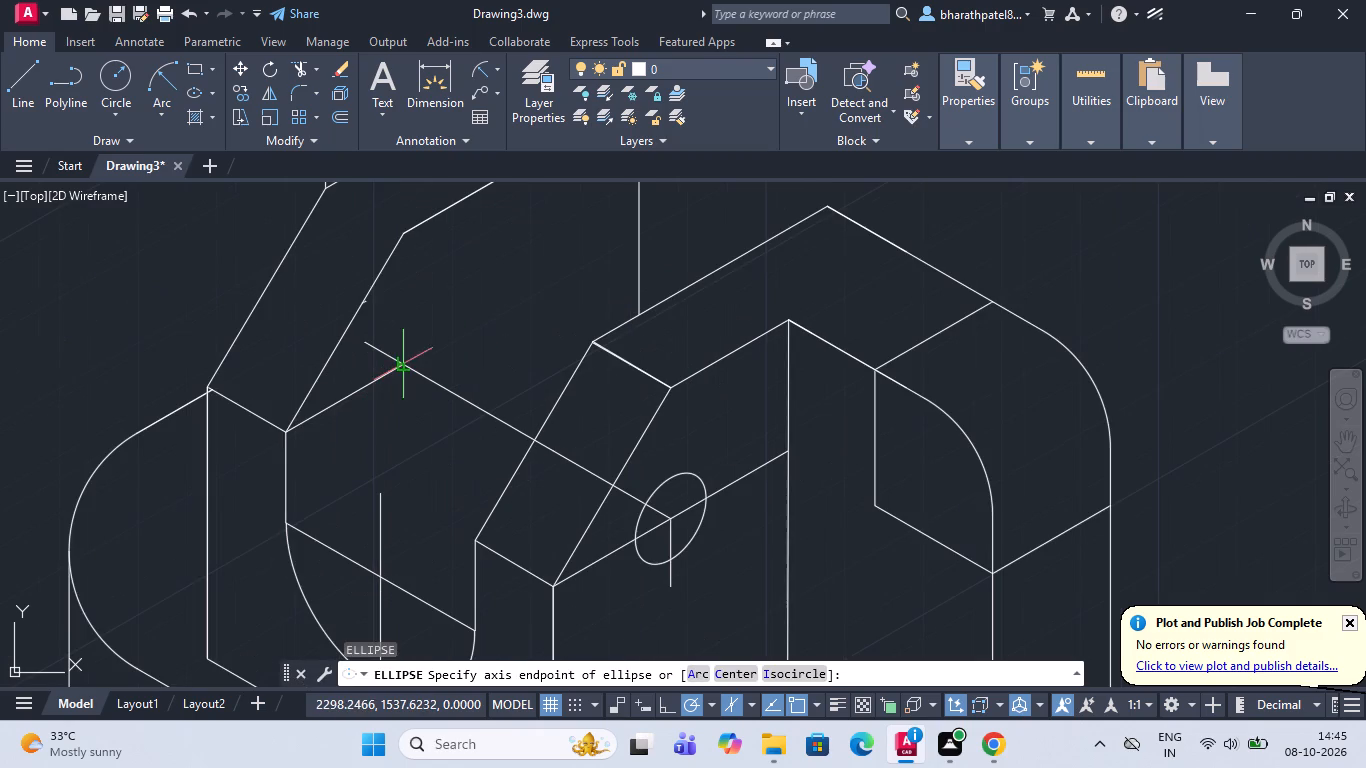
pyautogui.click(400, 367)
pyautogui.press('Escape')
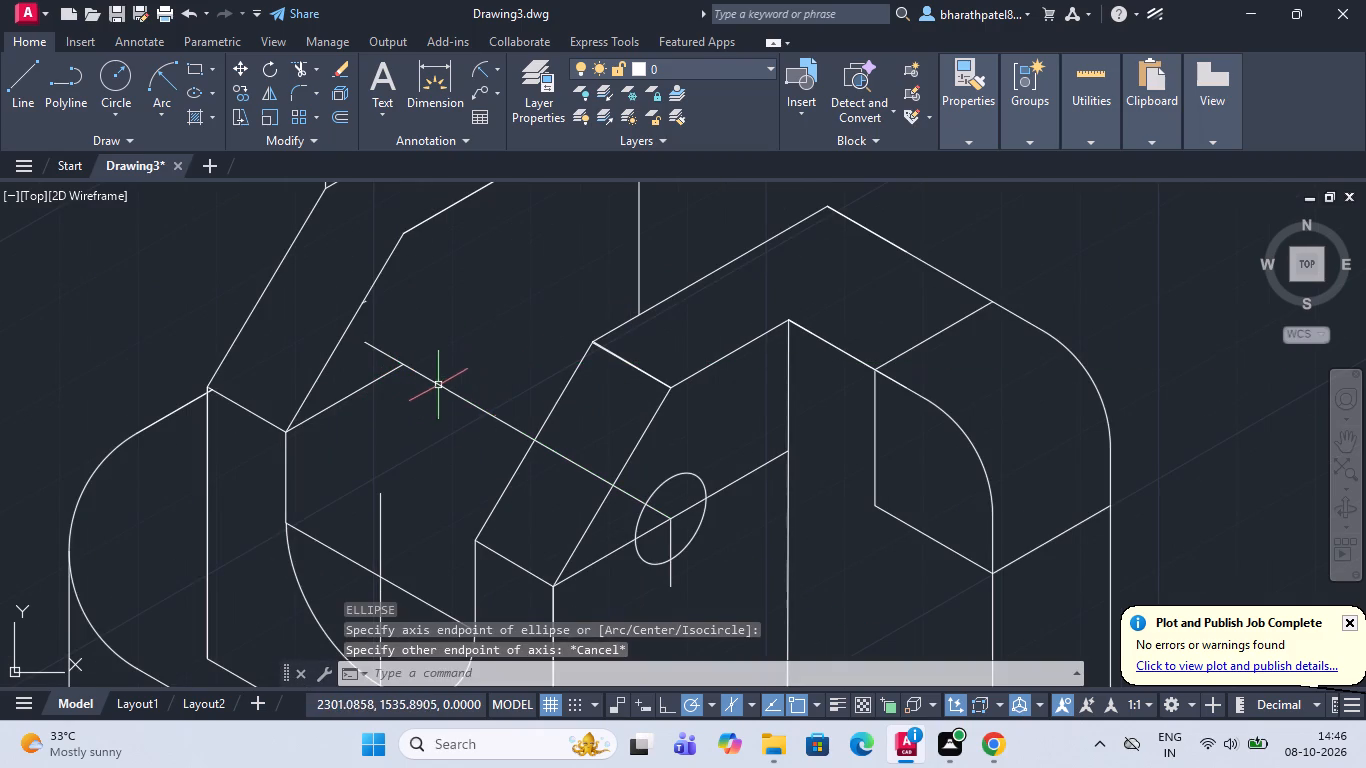
# Draw a 9-diameter isocircle on the first rib's side face, centred on the end of the 15-long construction line.
pyautogui.write('el')
pyautogui.press('Return')
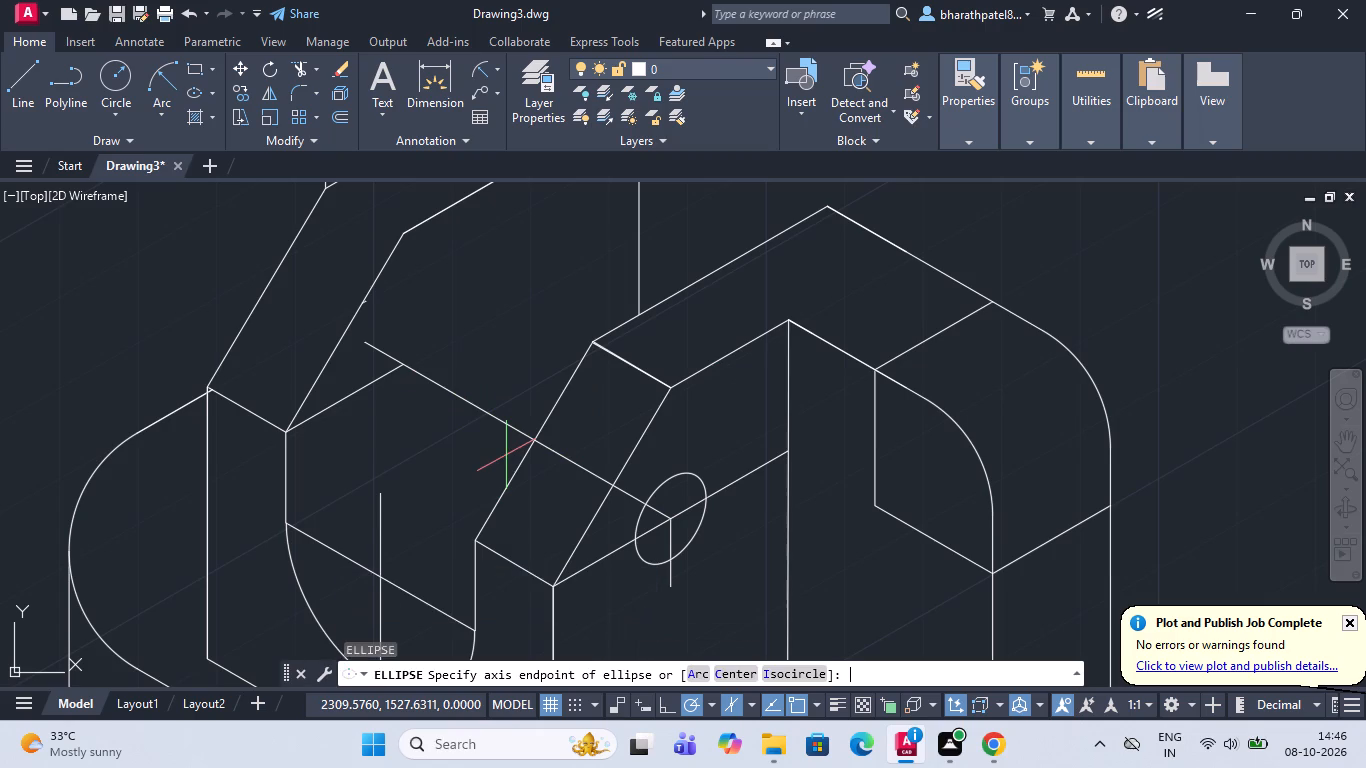
pyautogui.click(781, 677)
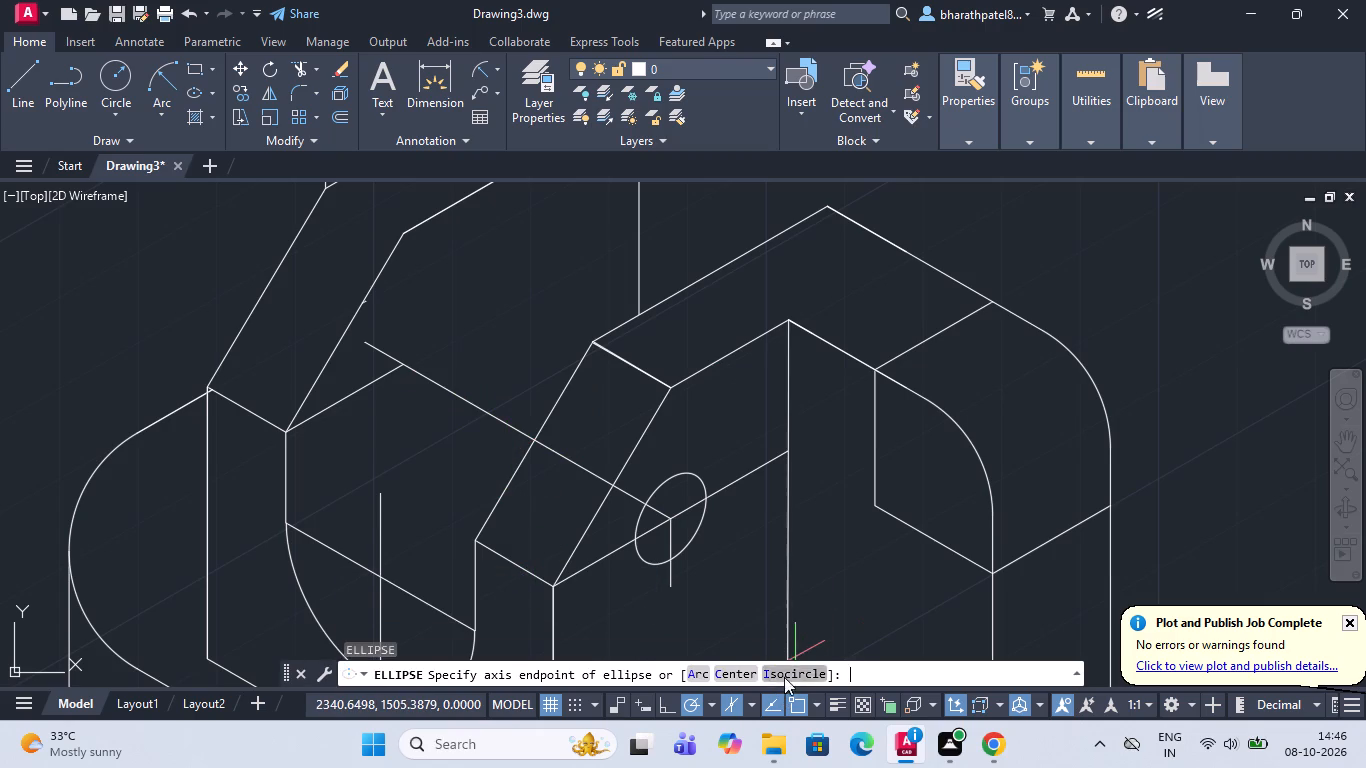
pyautogui.click(408, 366)
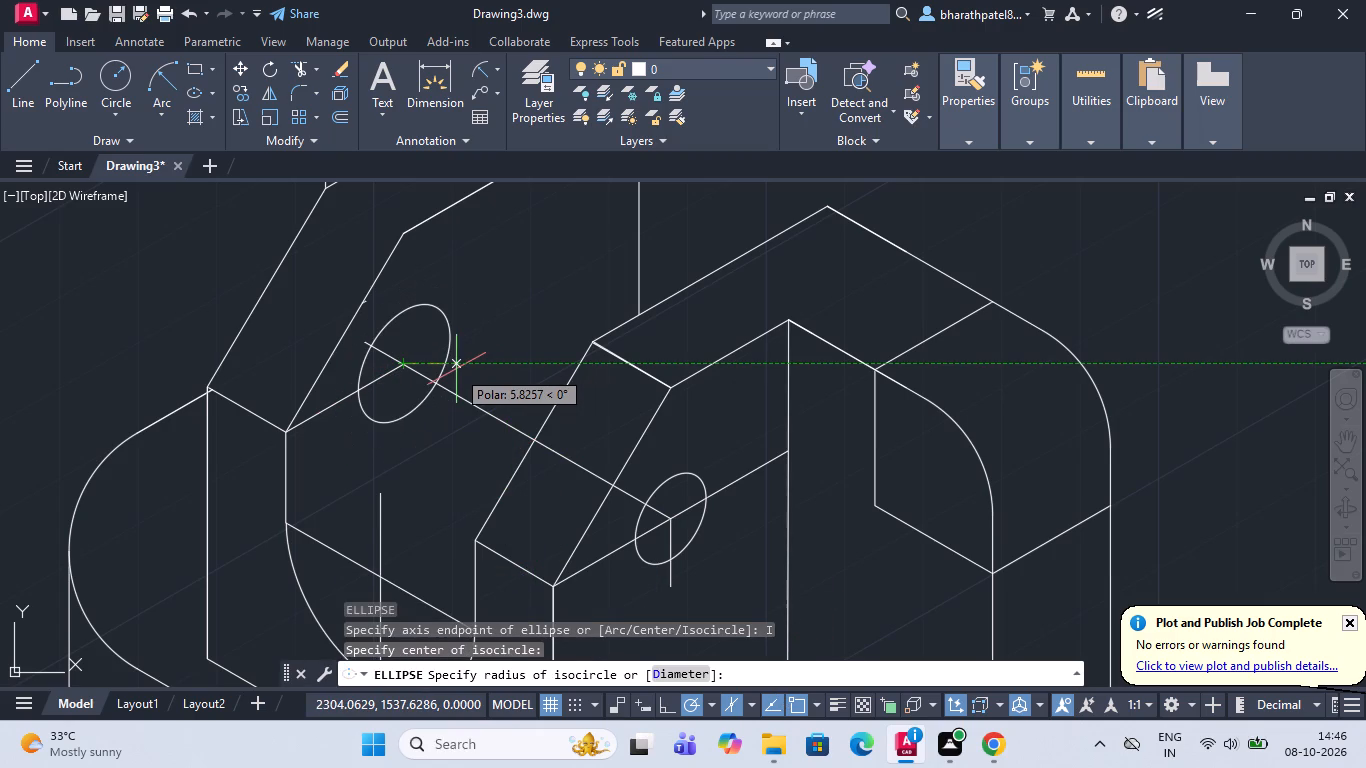
pyautogui.click(692, 679)
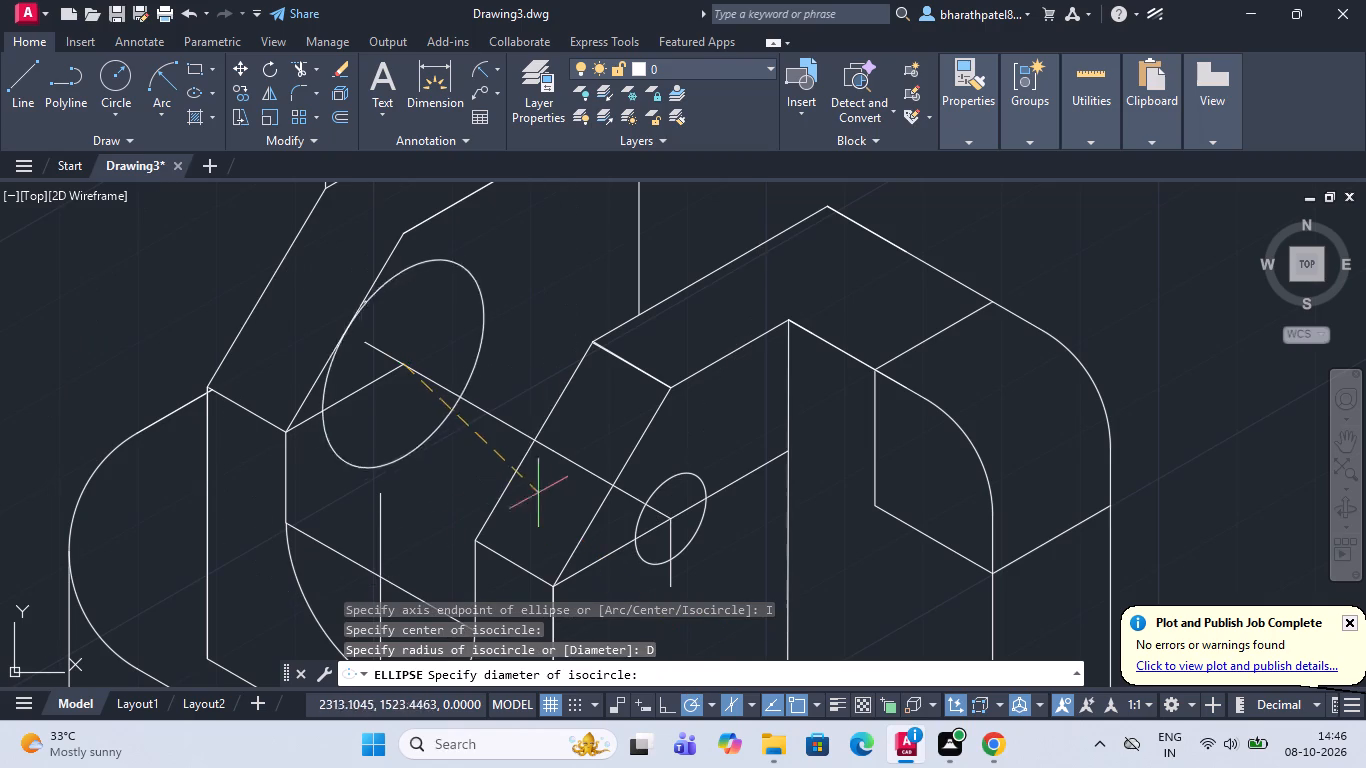
pyautogui.press('9')
pyautogui.press('Return')
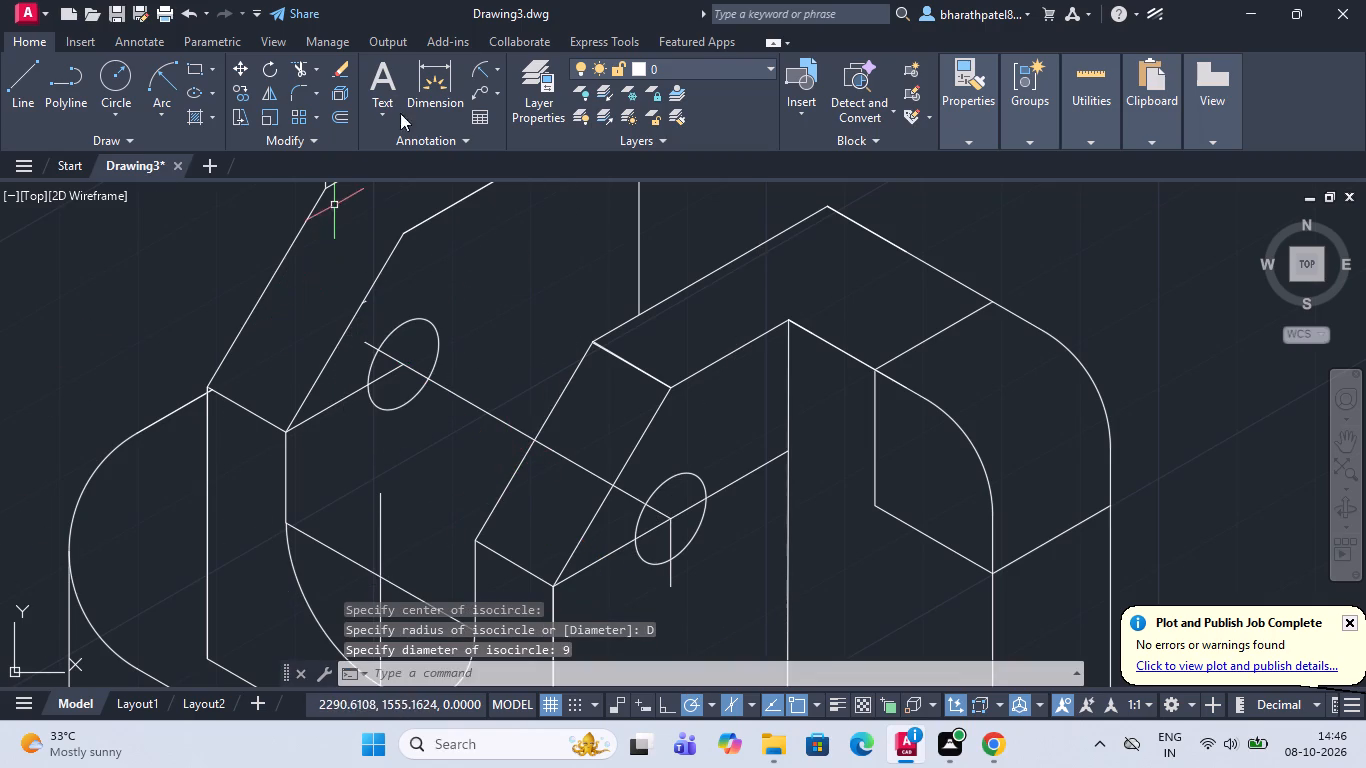
# Delete the two segments linking the ribs' isocircles and the 15-long construction line on the first rib.
pyautogui.click(467, 400)
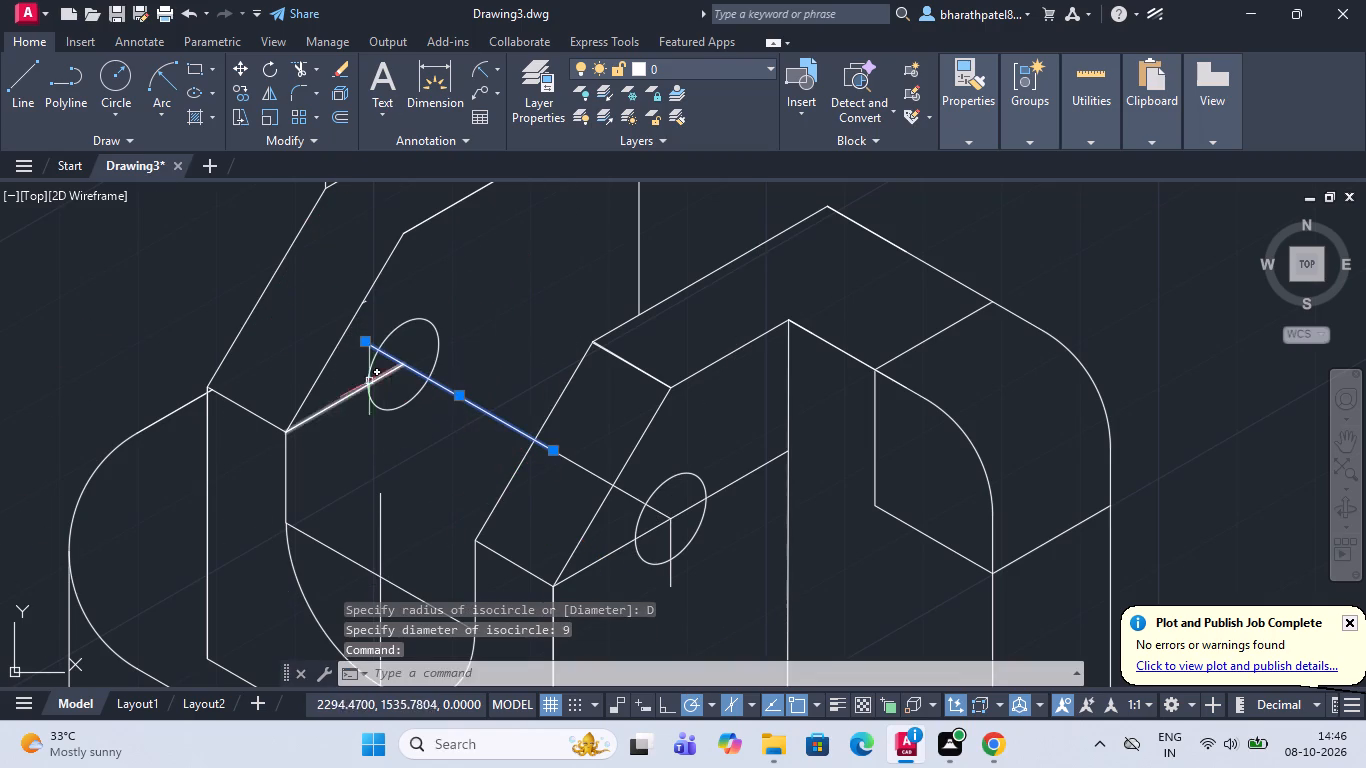
pyautogui.click(330, 405)
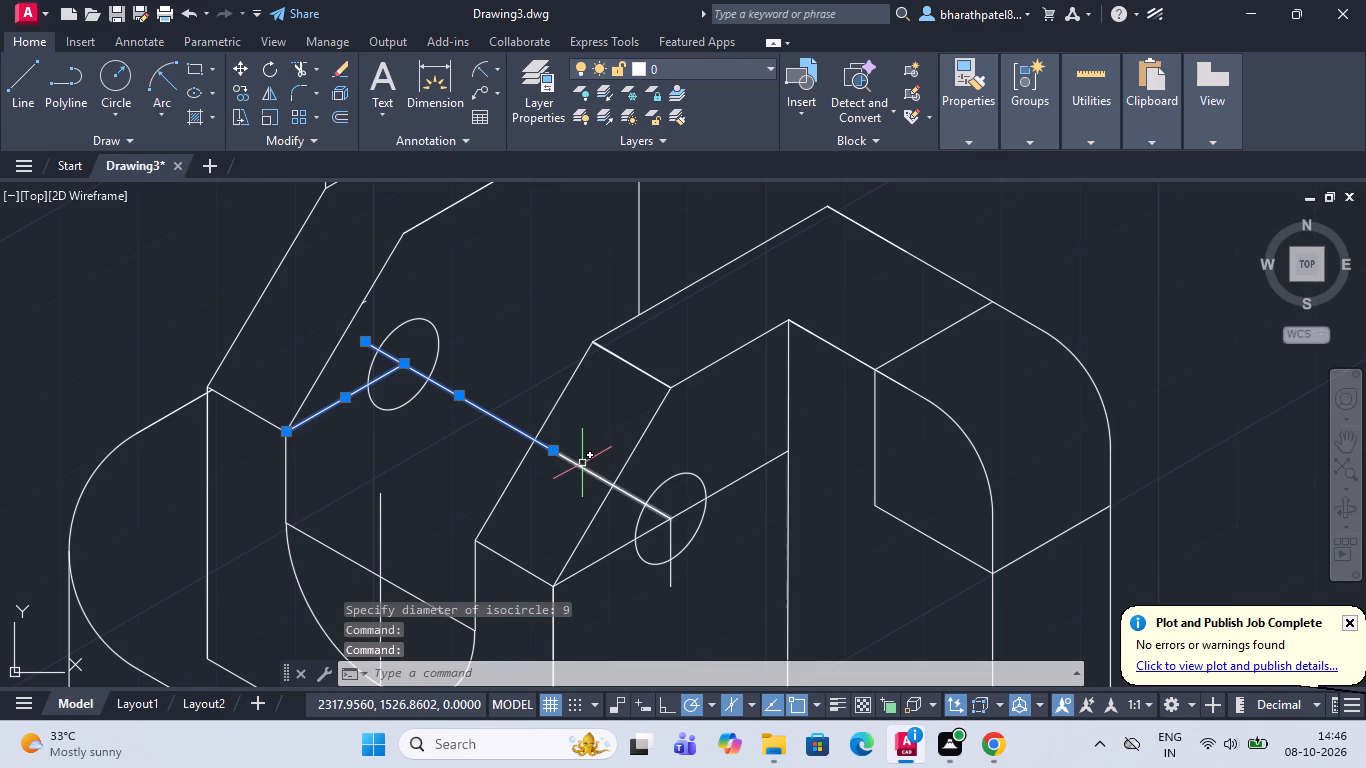
pyautogui.click(582, 465)
pyautogui.press('Delete')
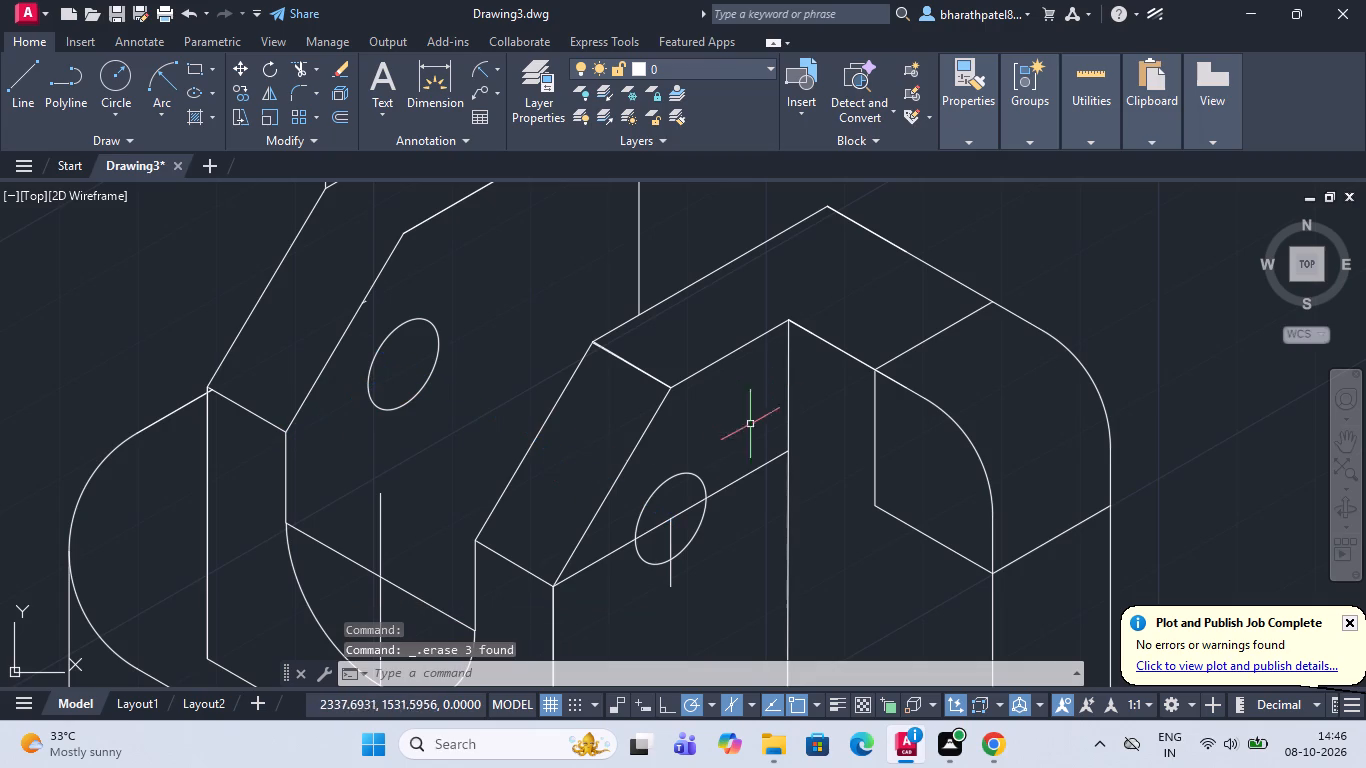
# Draw a short line at 30° from the centre of the first rib's isocircle to just past its edge.
pyautogui.click(18, 89)
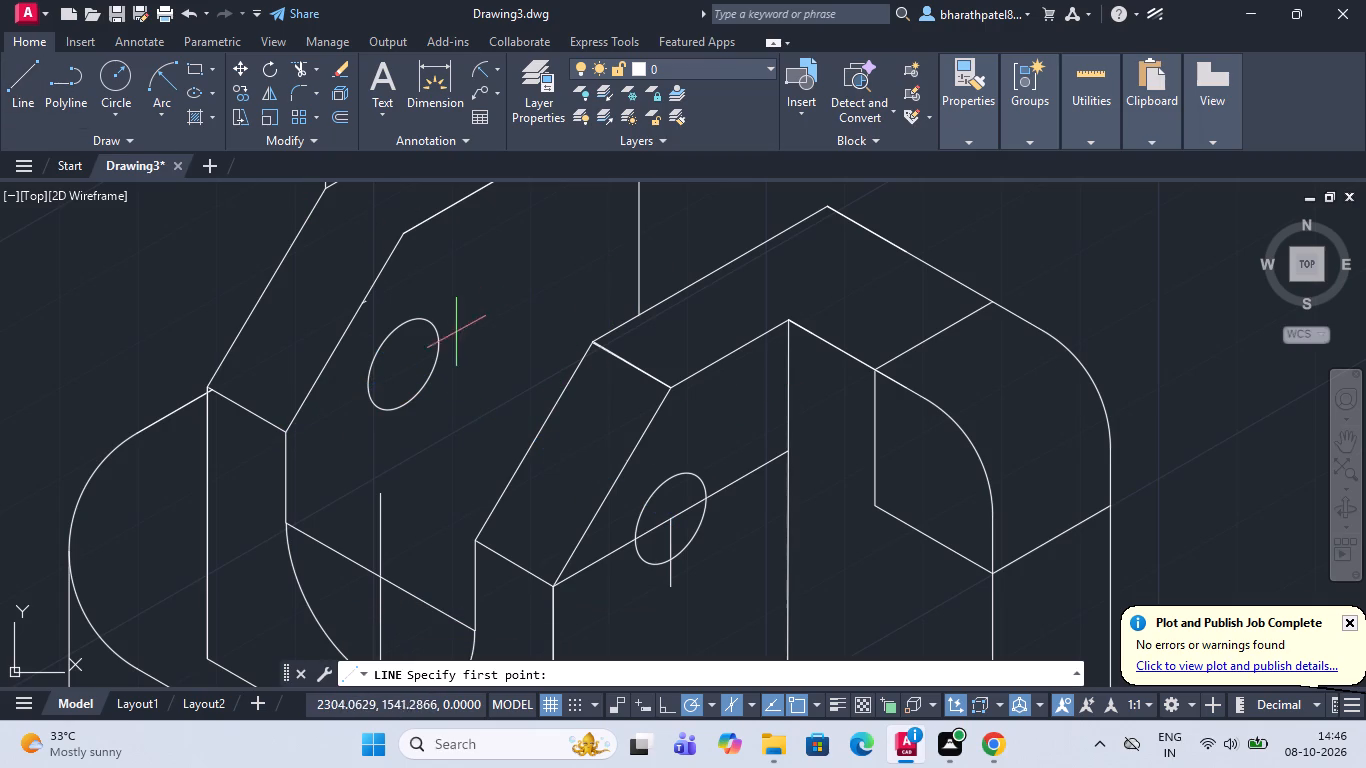
pyautogui.click(403, 365)
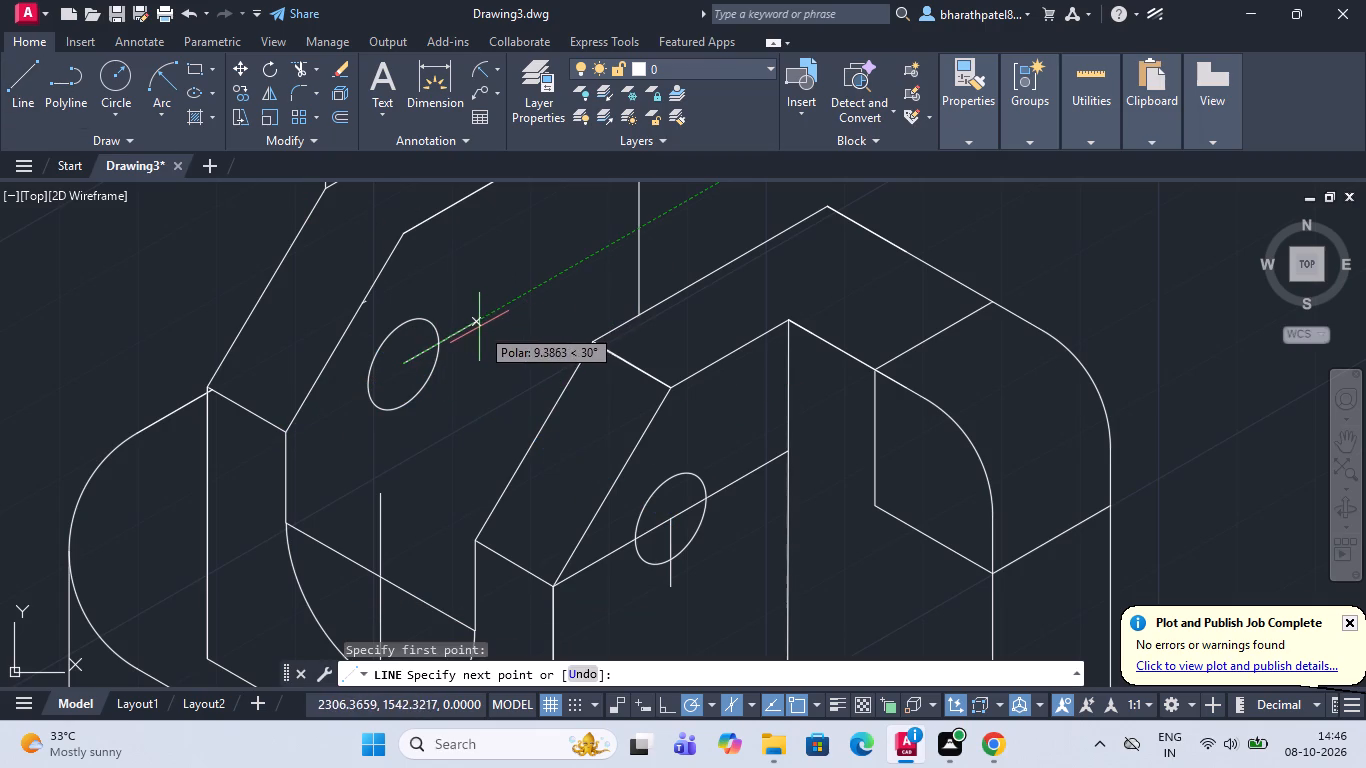
pyautogui.click(467, 337)
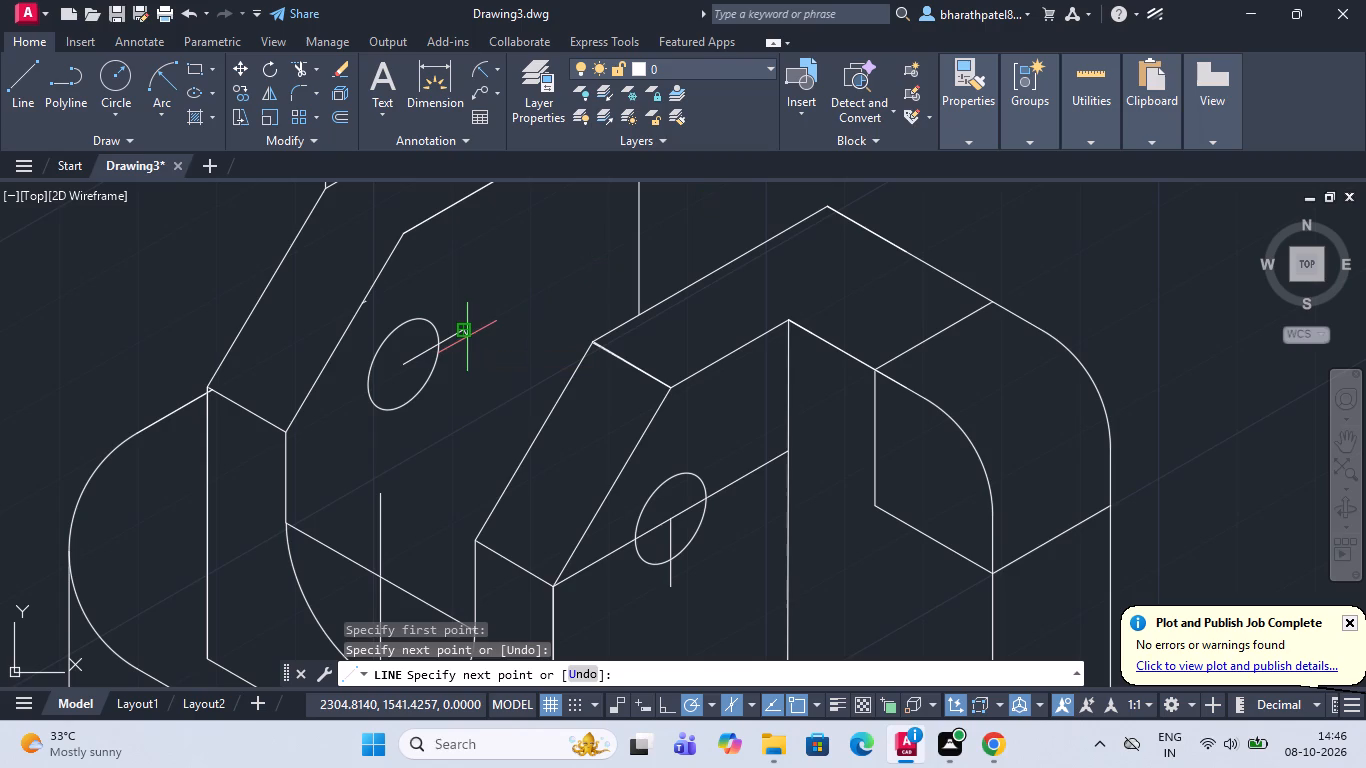
pyautogui.press('Escape')
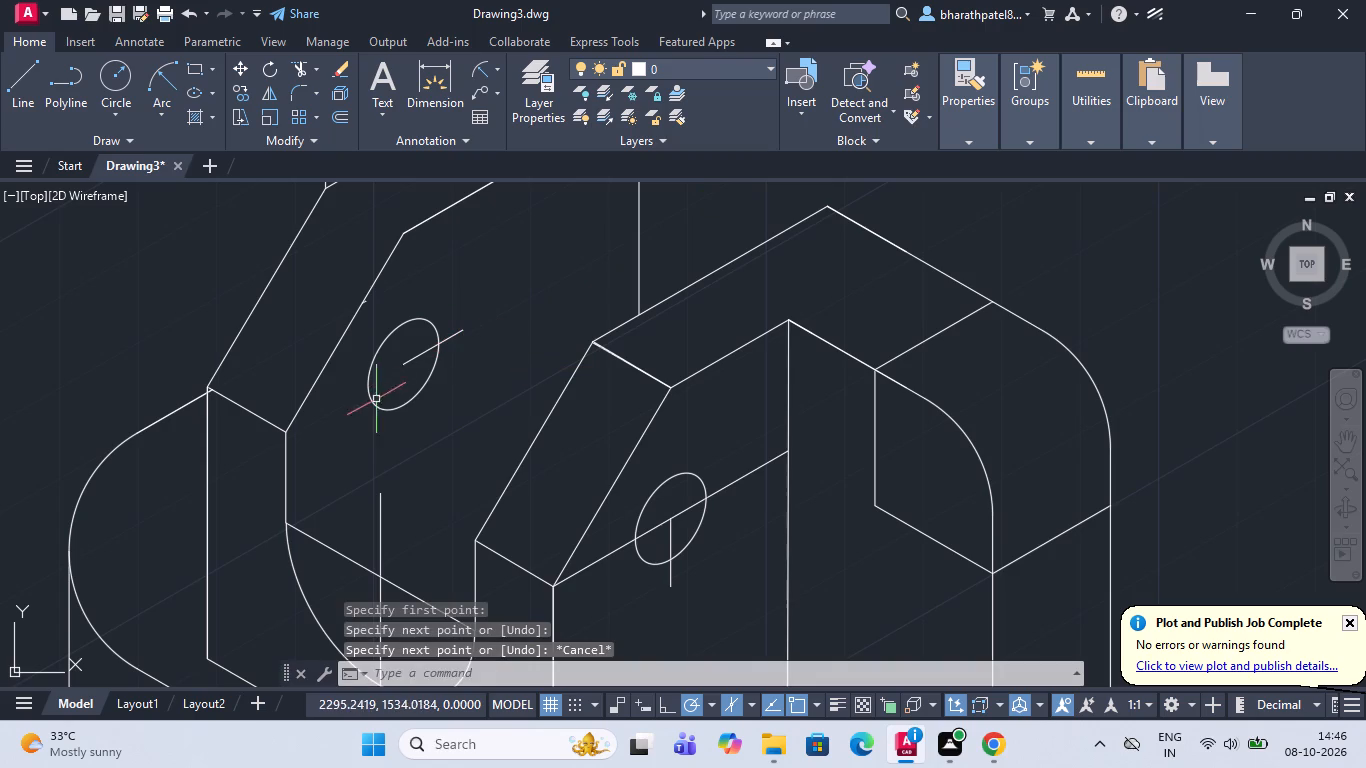
# Complete the centre mark of the first rib's isocircle with lines at 210°, straight down and straight up, each ending just past its edge.
pyautogui.press('space')
pyautogui.moveTo(406, 362); pyautogui.dragTo(398, 373)
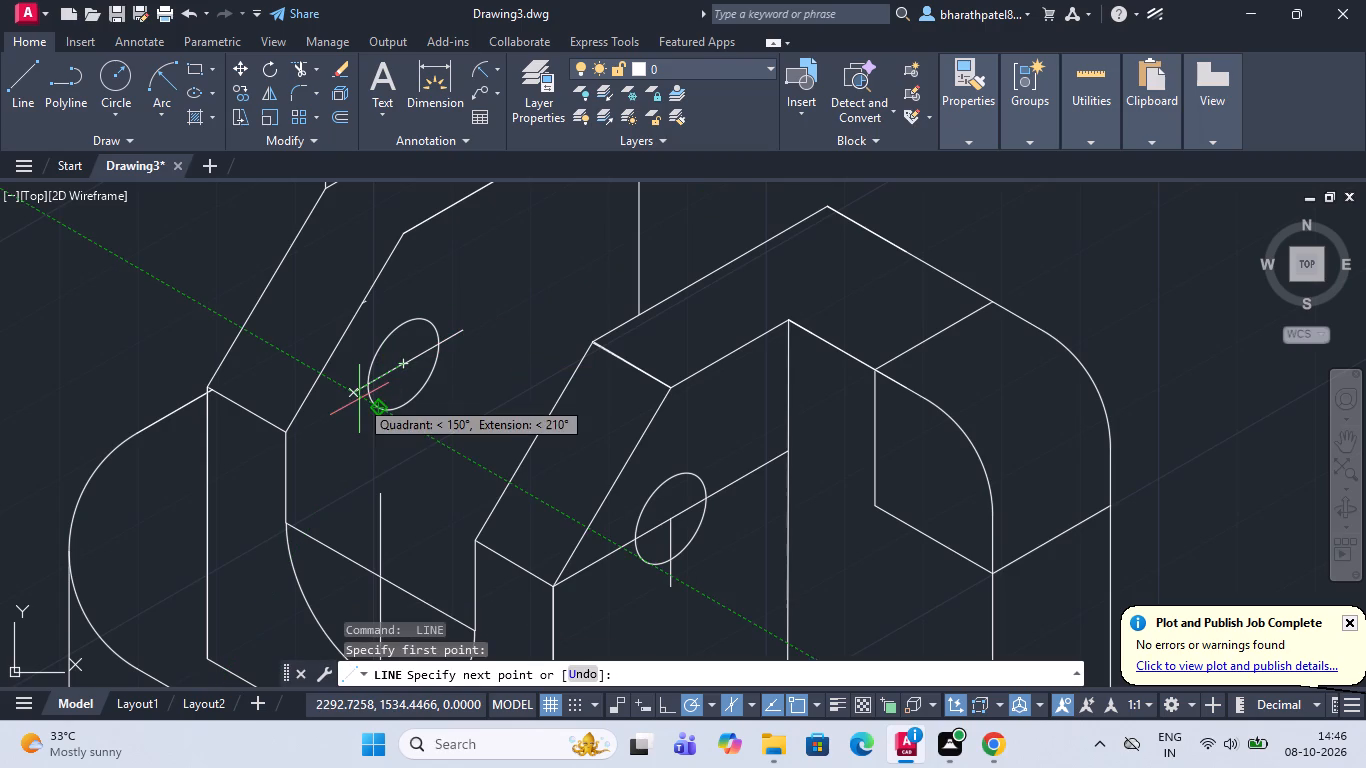
pyautogui.click(359, 399)
pyautogui.press('space')
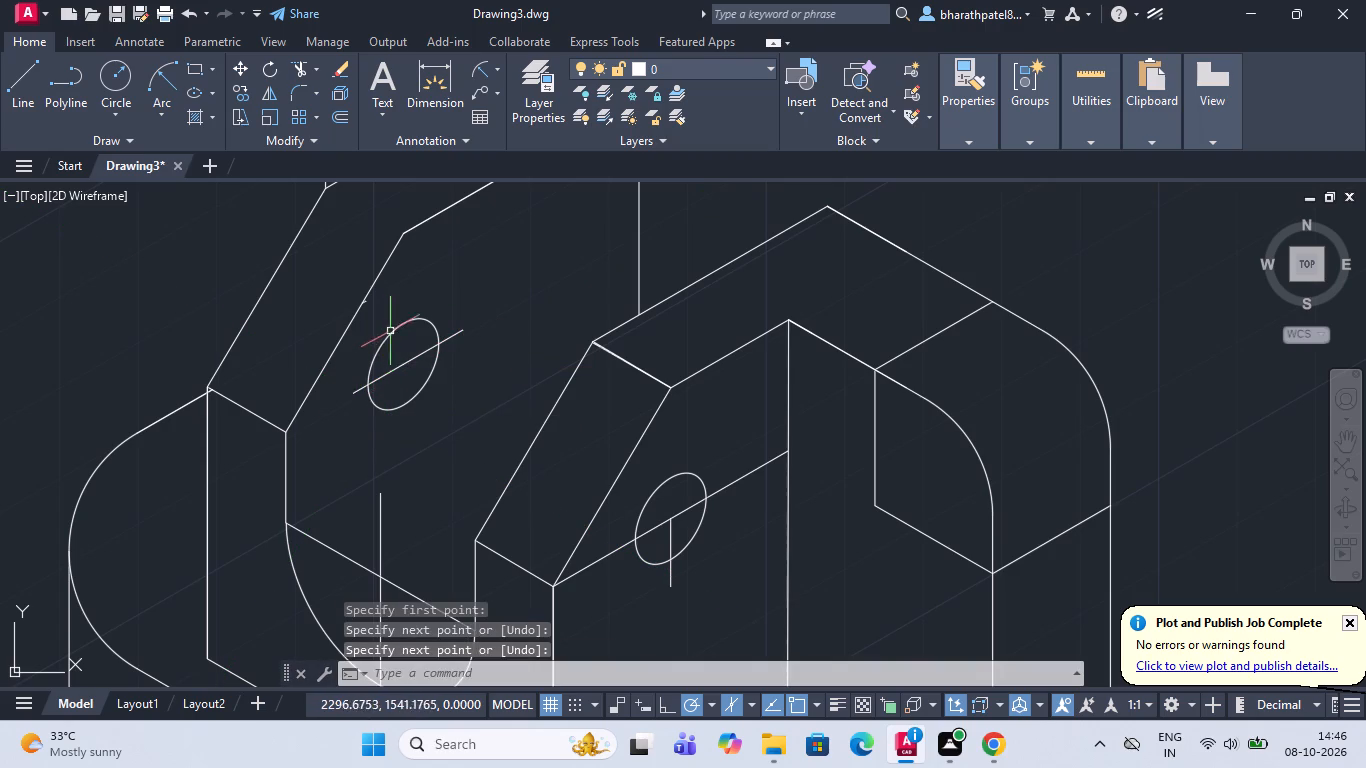
pyautogui.press('space')
pyautogui.click(408, 364)
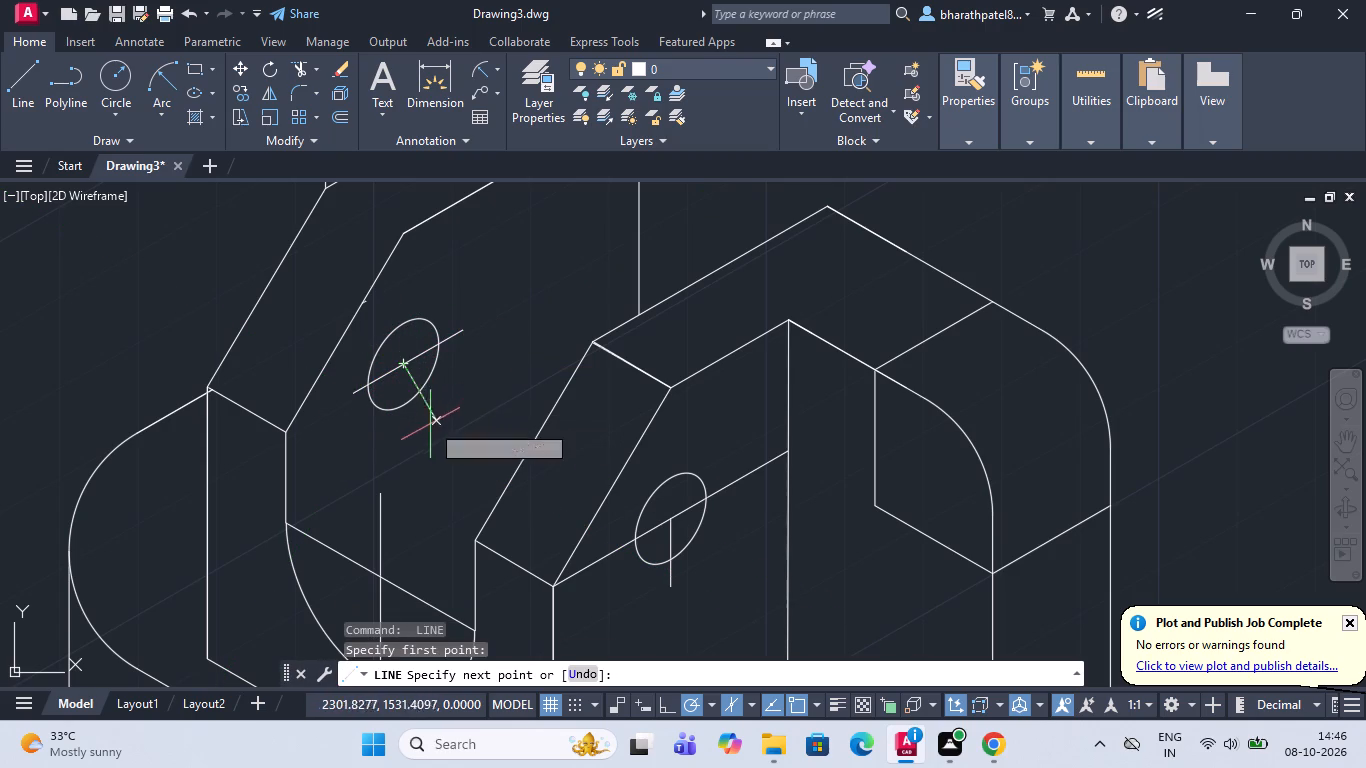
pyautogui.click(399, 427)
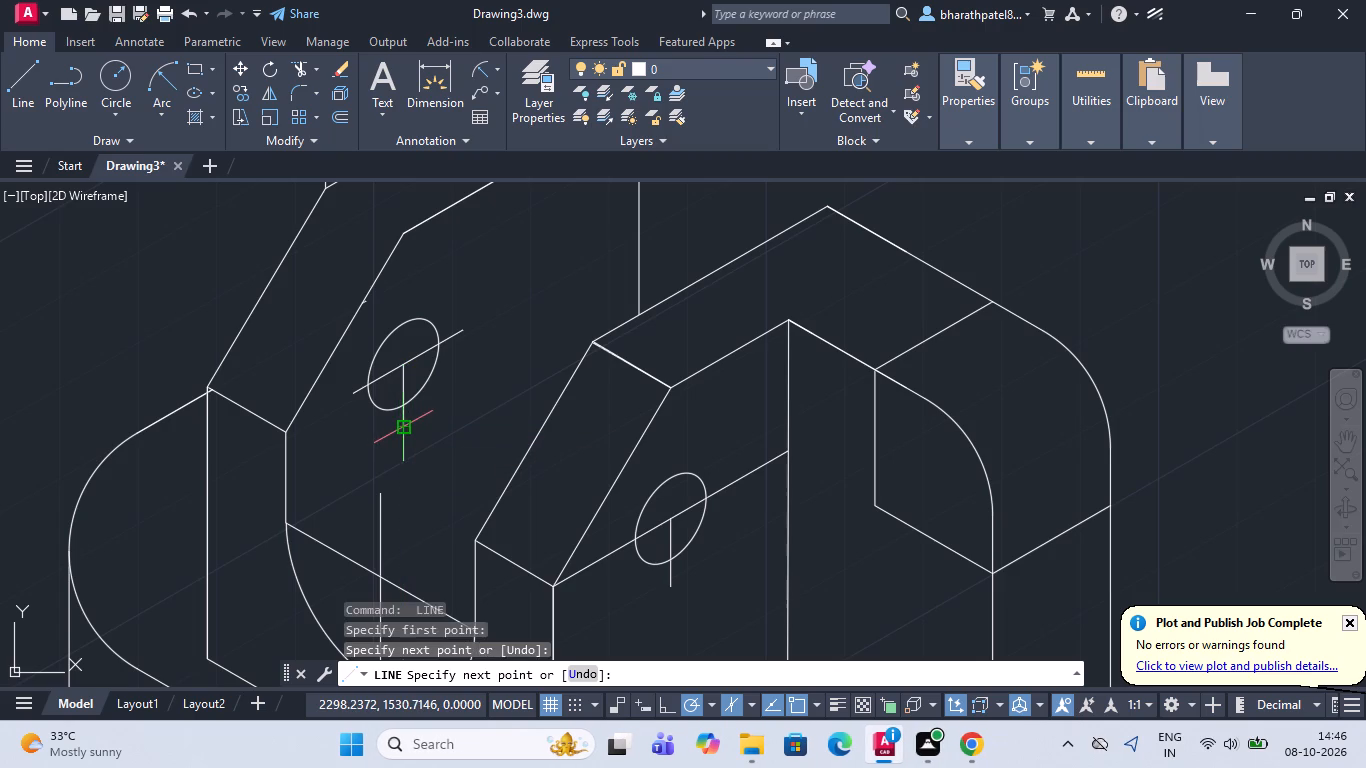
pyautogui.press('space')
pyautogui.press('space')
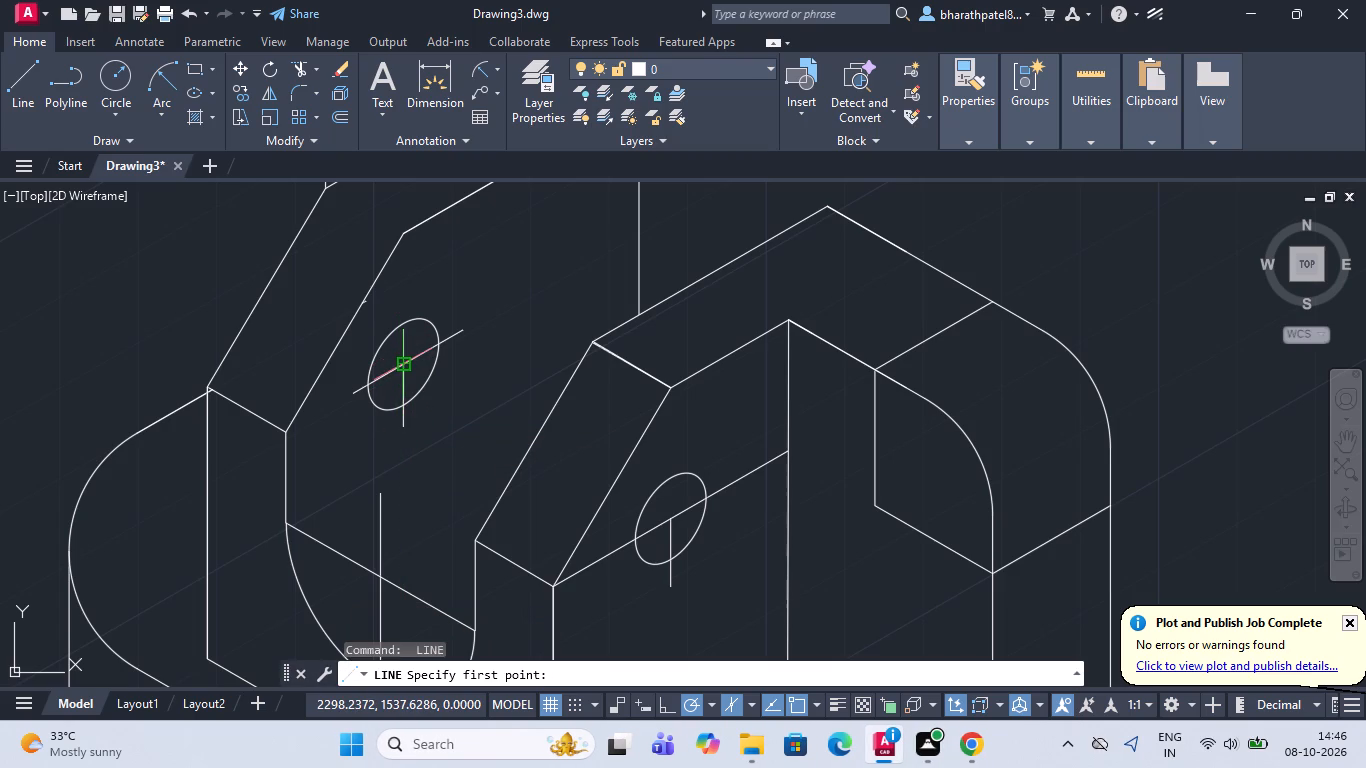
pyautogui.click(403, 365)
pyautogui.click(395, 307)
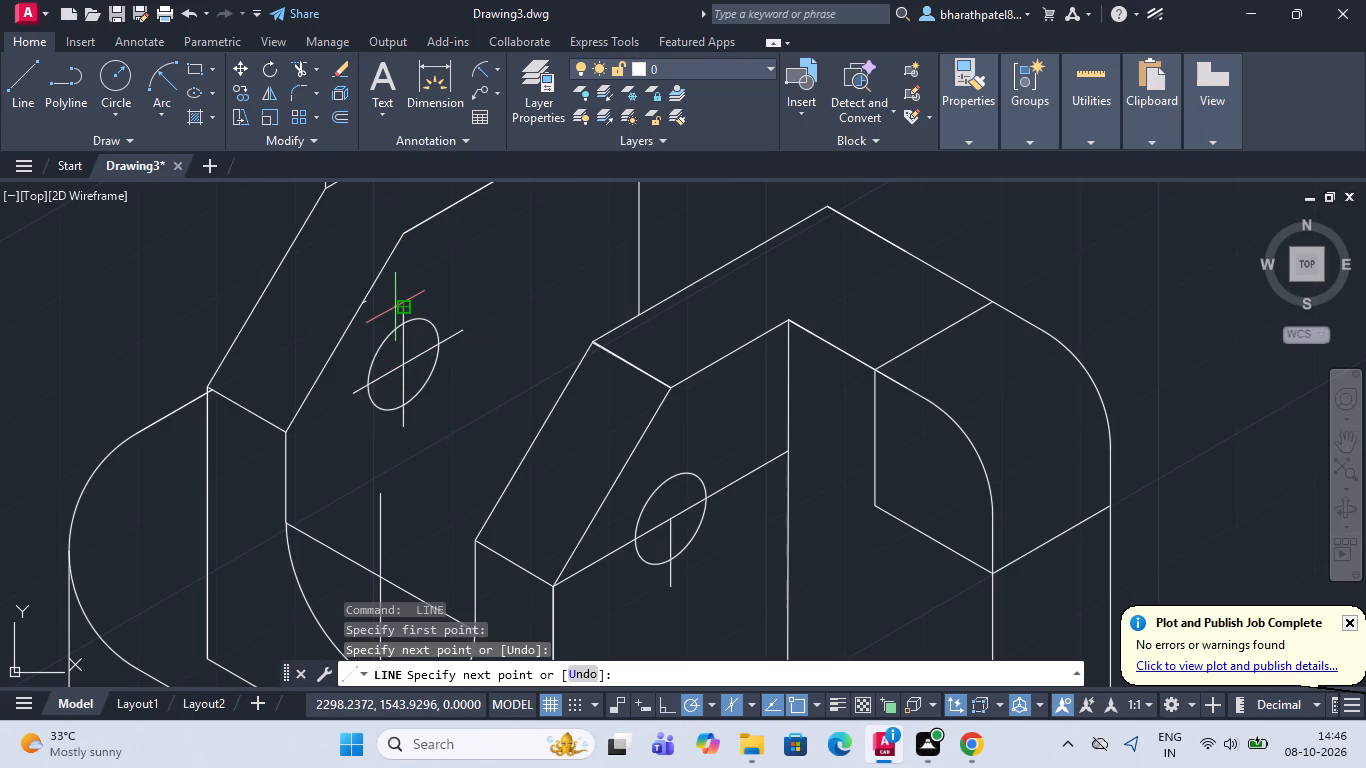
pyautogui.press('Escape')
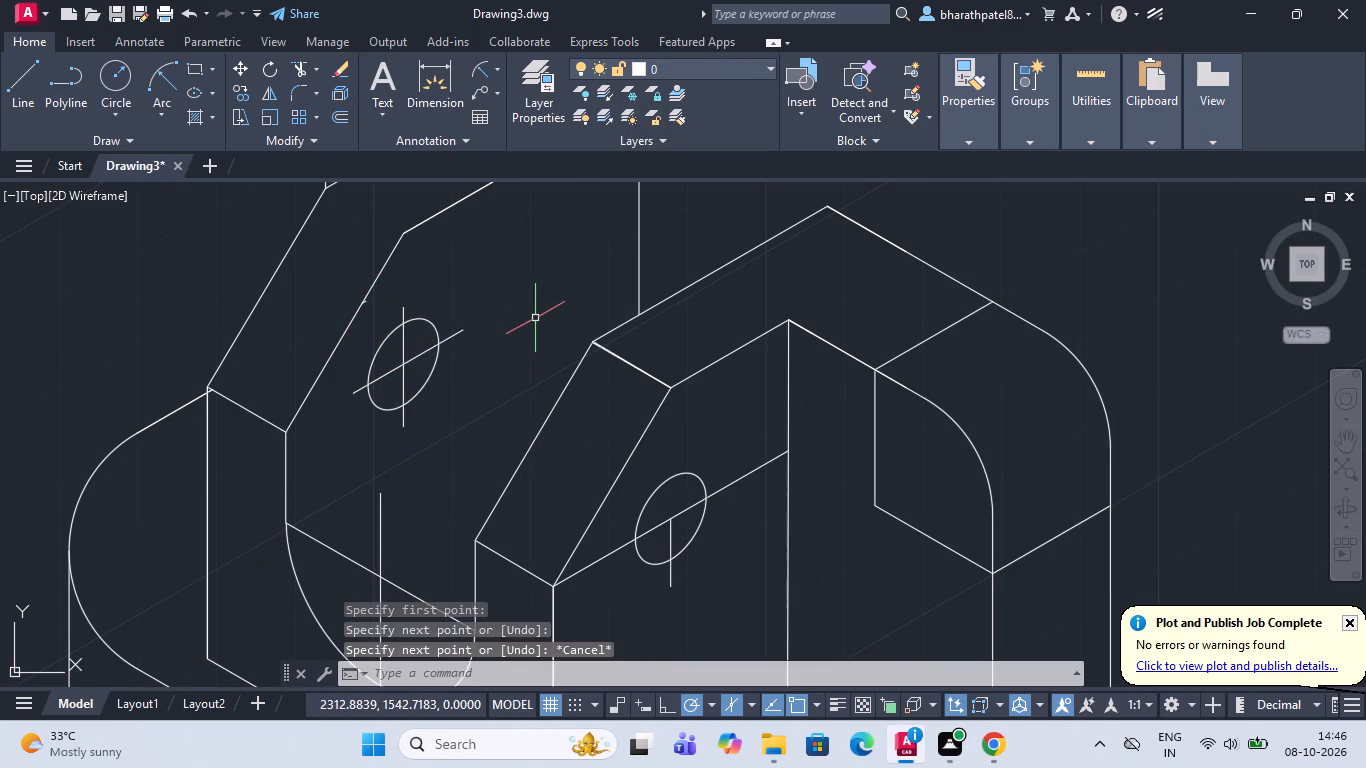
# Trim the construction line on both sides of the second rib's isocircle, keeping only the part inside it.
pyautogui.scroll(-2, 535, 318)
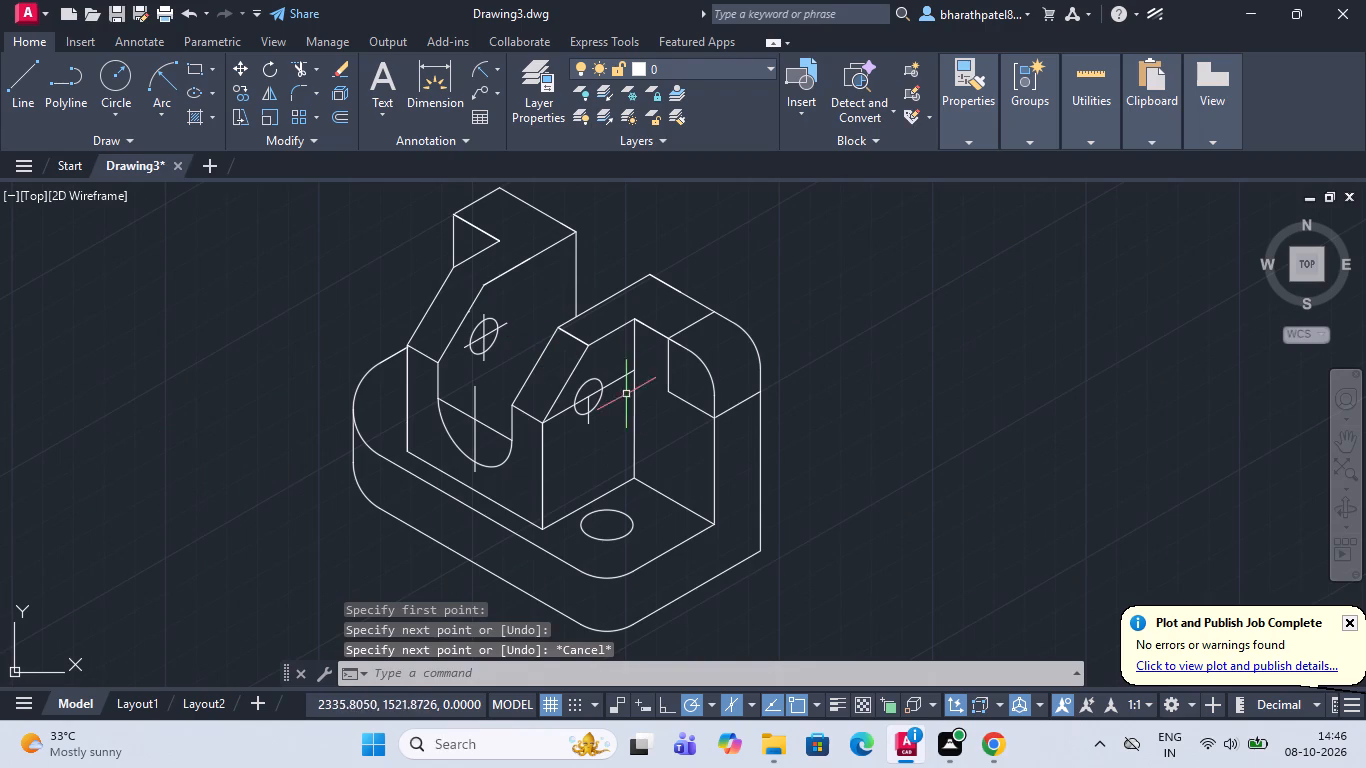
pyautogui.scroll(1, 620, 396)
pyautogui.click(293, 62)
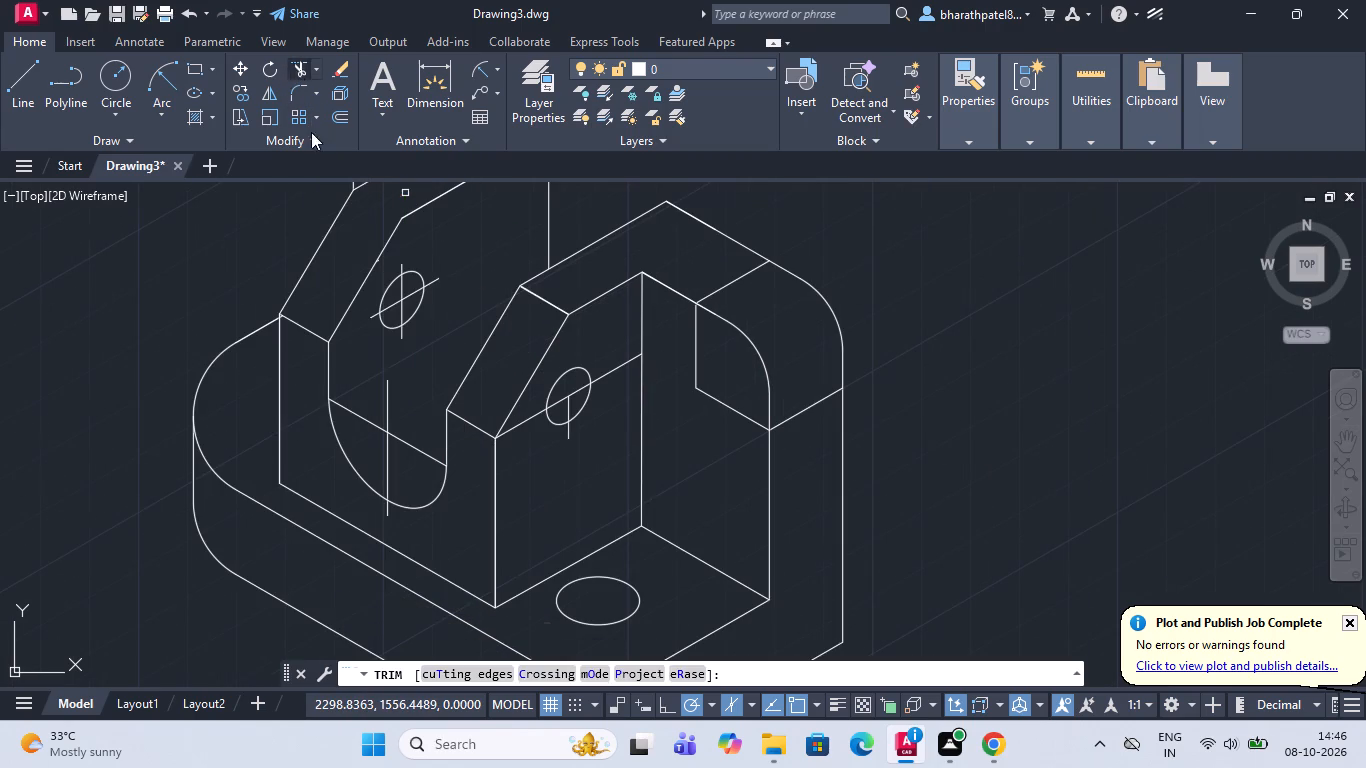
pyautogui.click(525, 423)
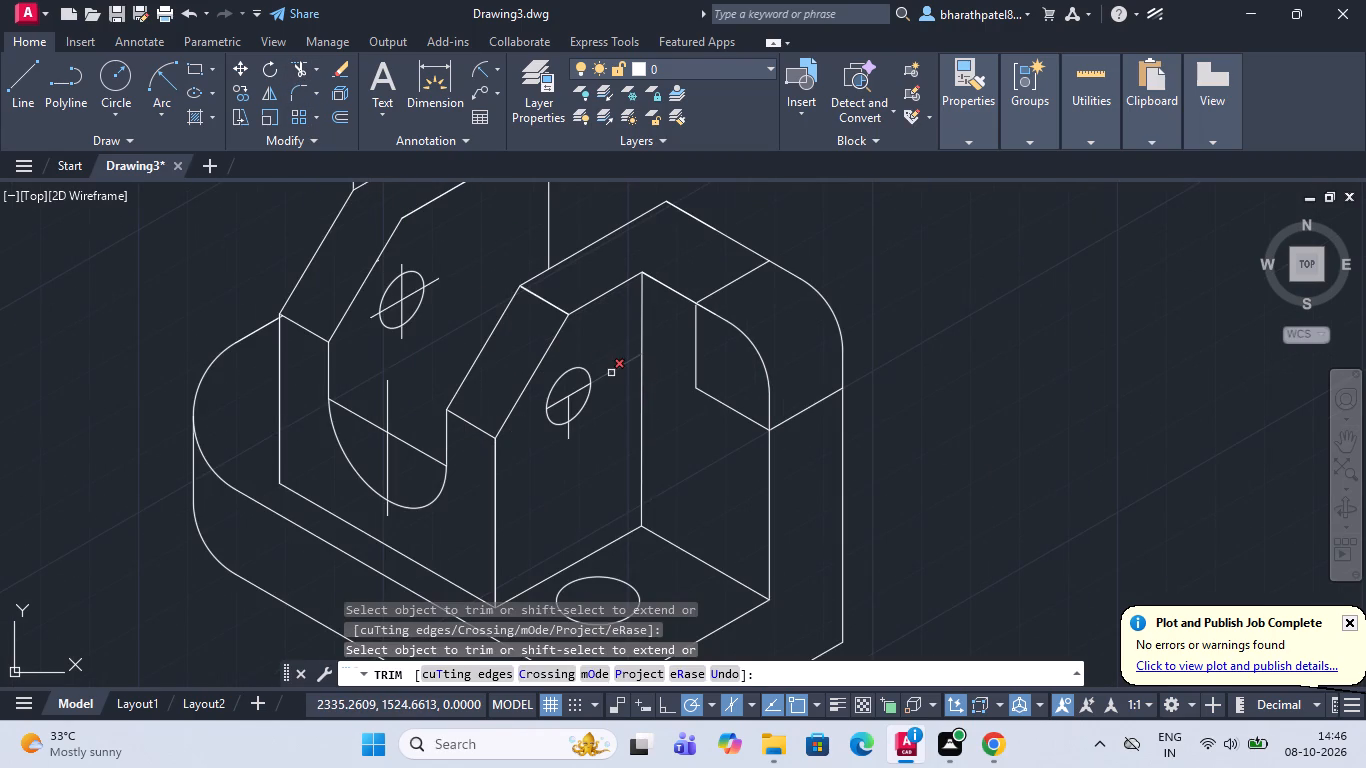
pyautogui.click(611, 373)
pyautogui.press('space')
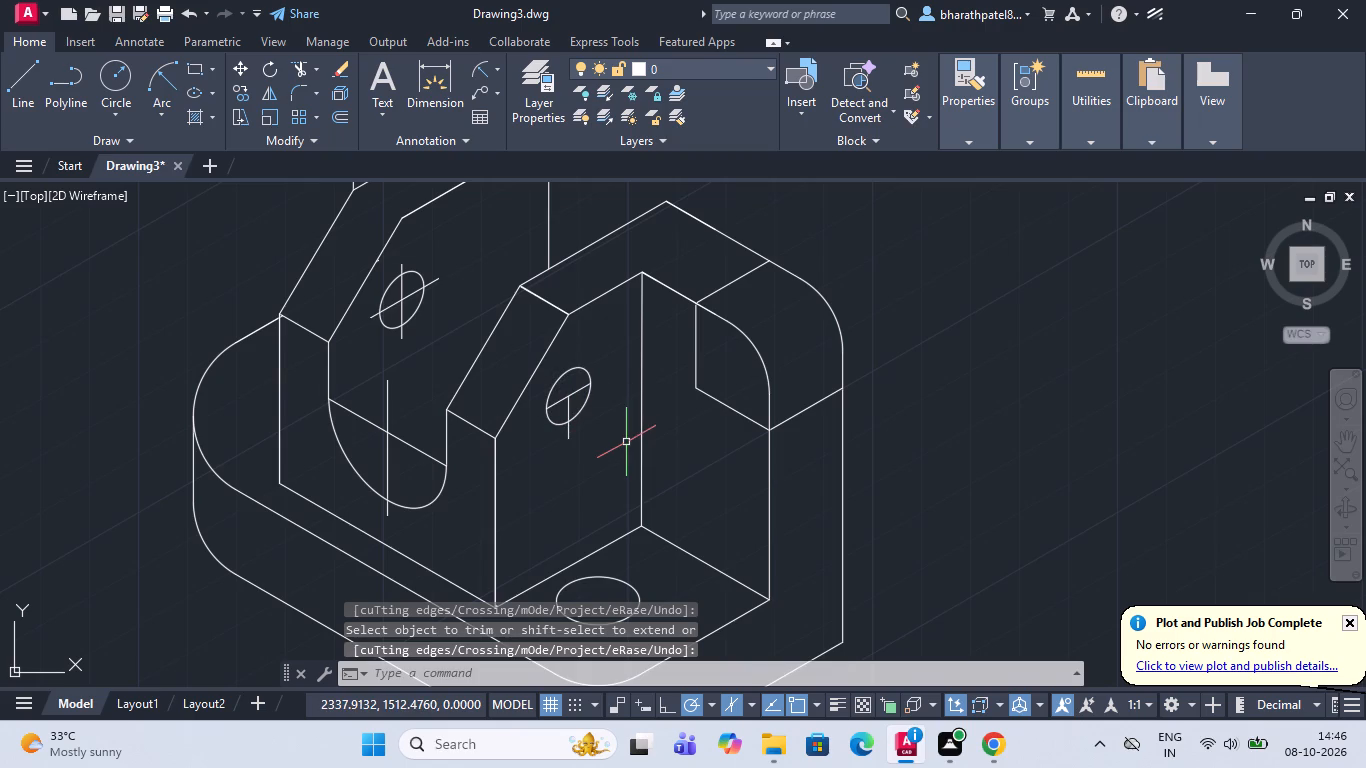
# Complete the second rib's isocircle centre mark with lines from its centre straight up, at 210° and at 30°, each just past its edge.
pyautogui.press('space')
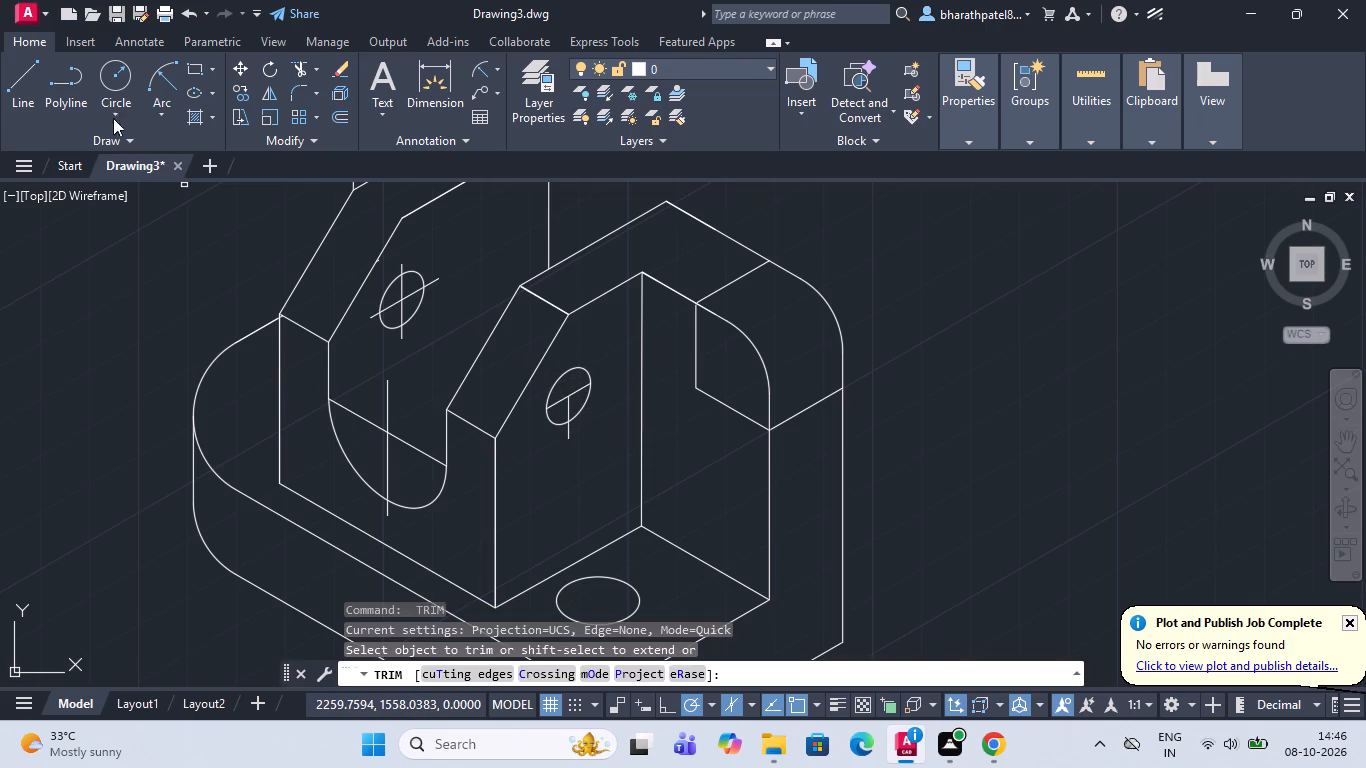
pyautogui.click(21, 76)
pyautogui.click(568, 395)
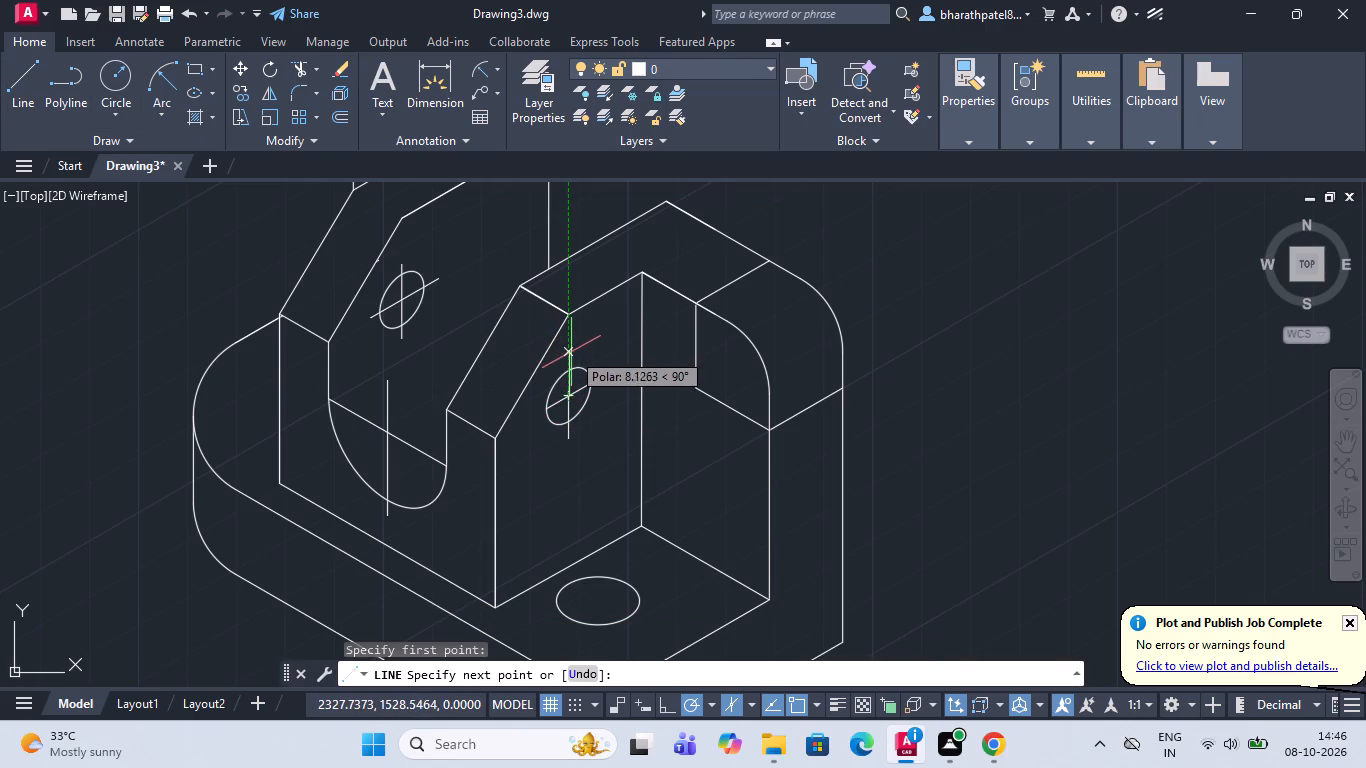
pyautogui.click(571, 357)
pyautogui.press('Escape')
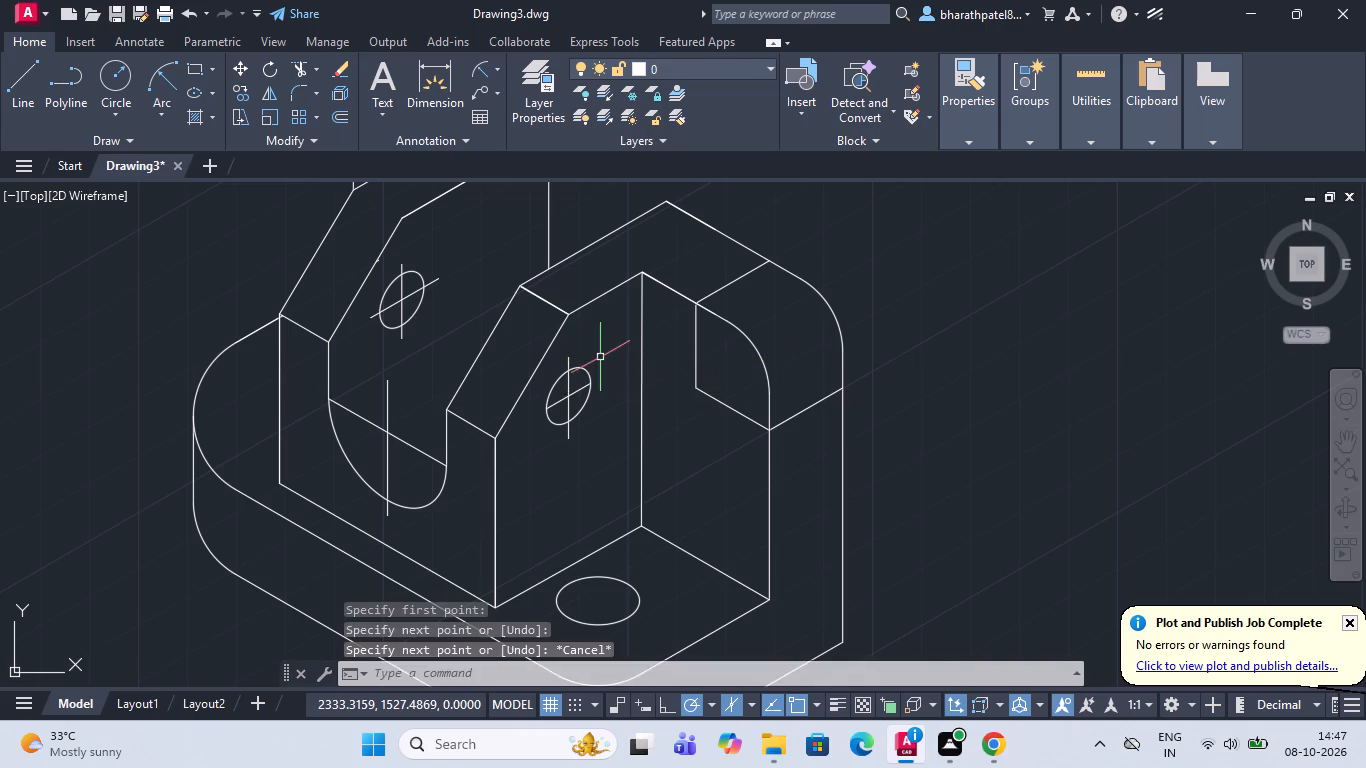
pyautogui.scroll(-2, 600, 357)
pyautogui.scroll(4, 589, 376)
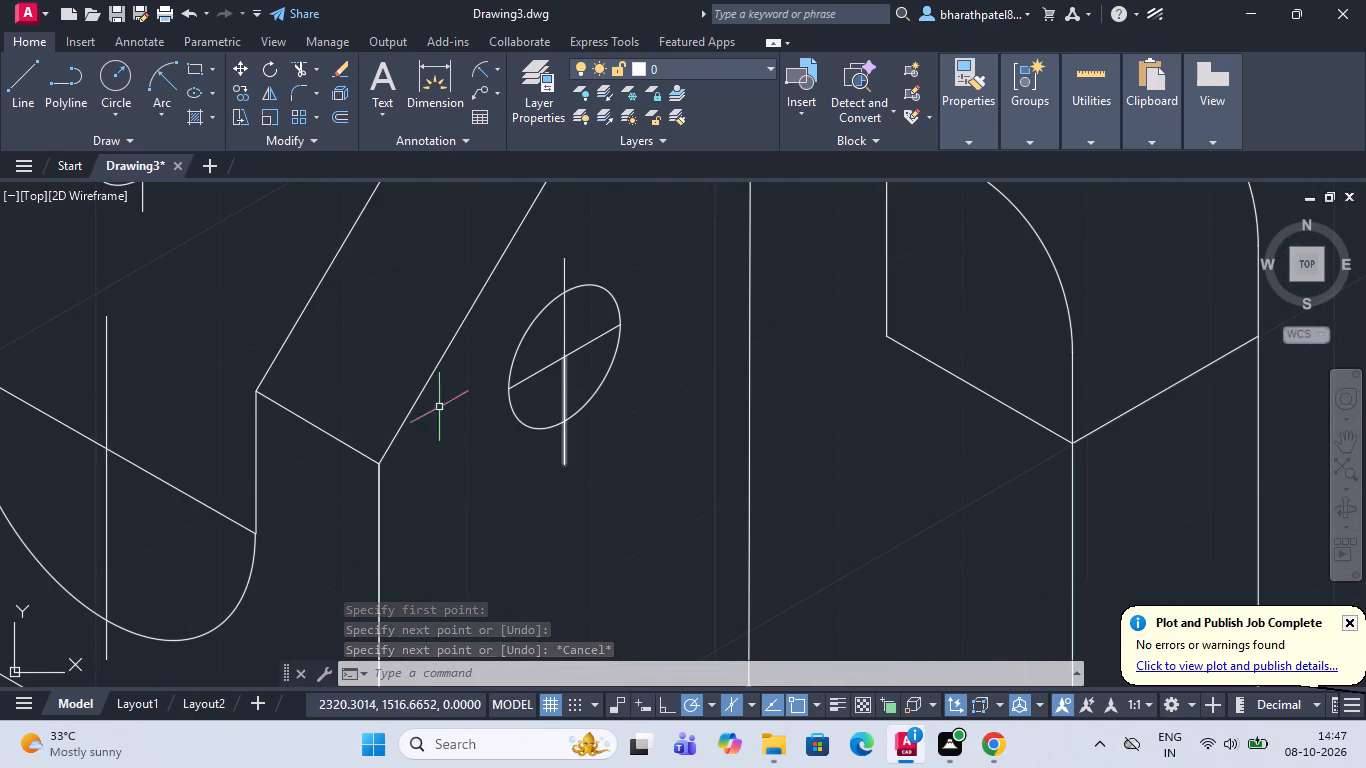
pyautogui.press('space')
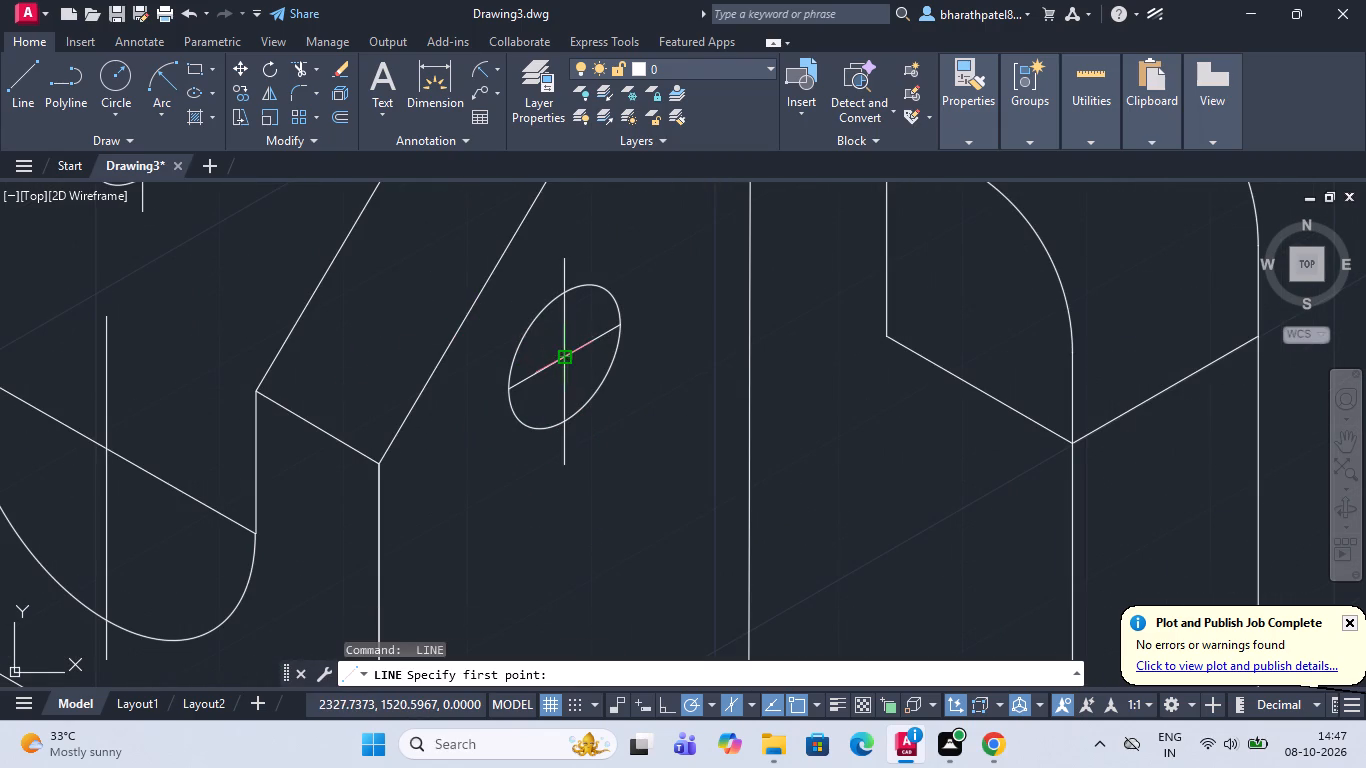
pyautogui.click(568, 355)
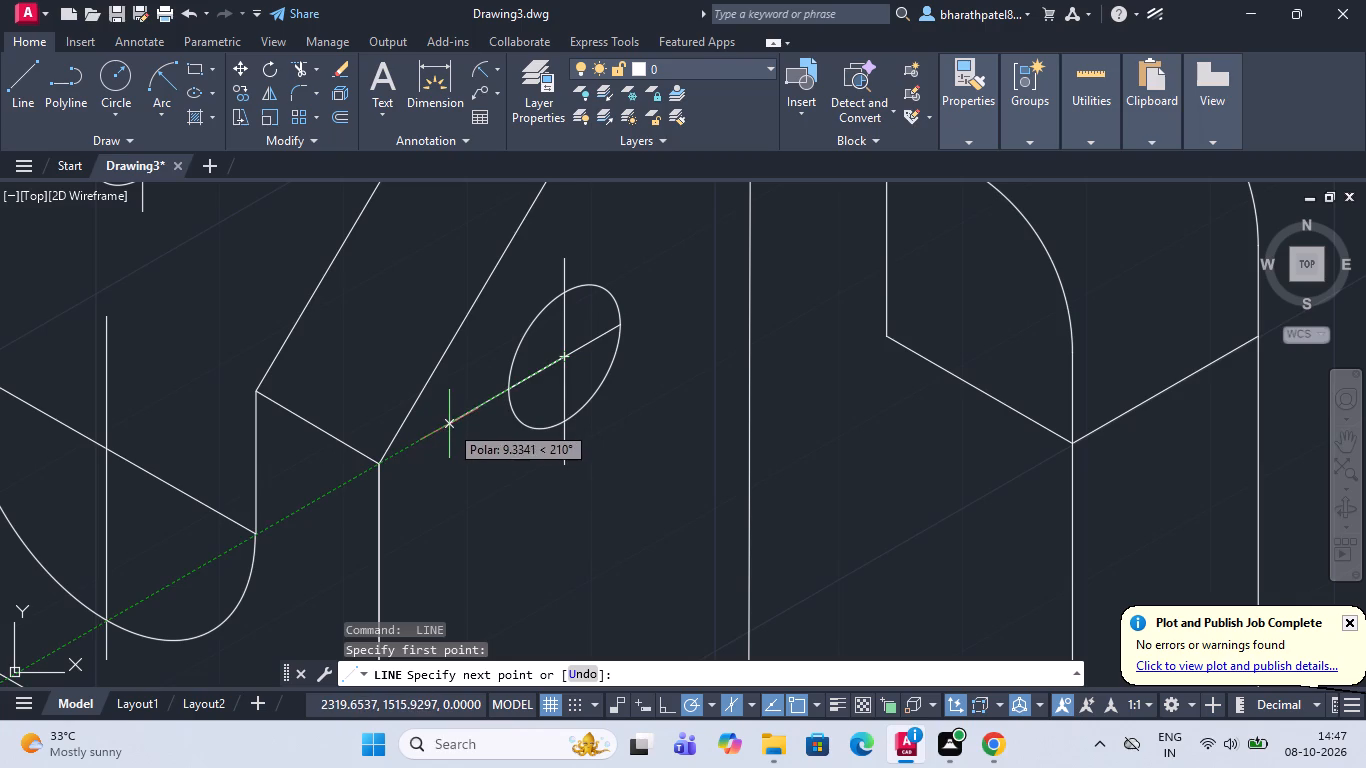
pyautogui.click(451, 423)
pyautogui.press('space')
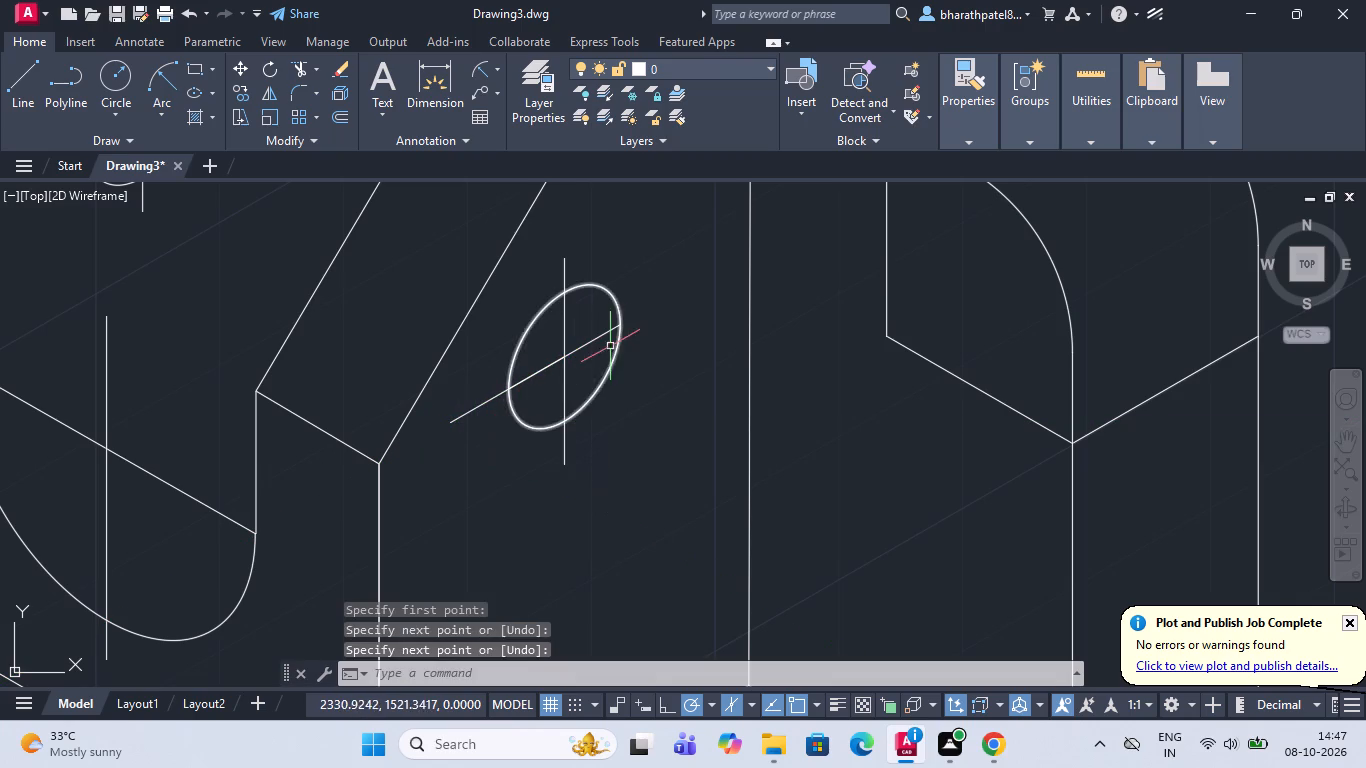
pyautogui.press('space')
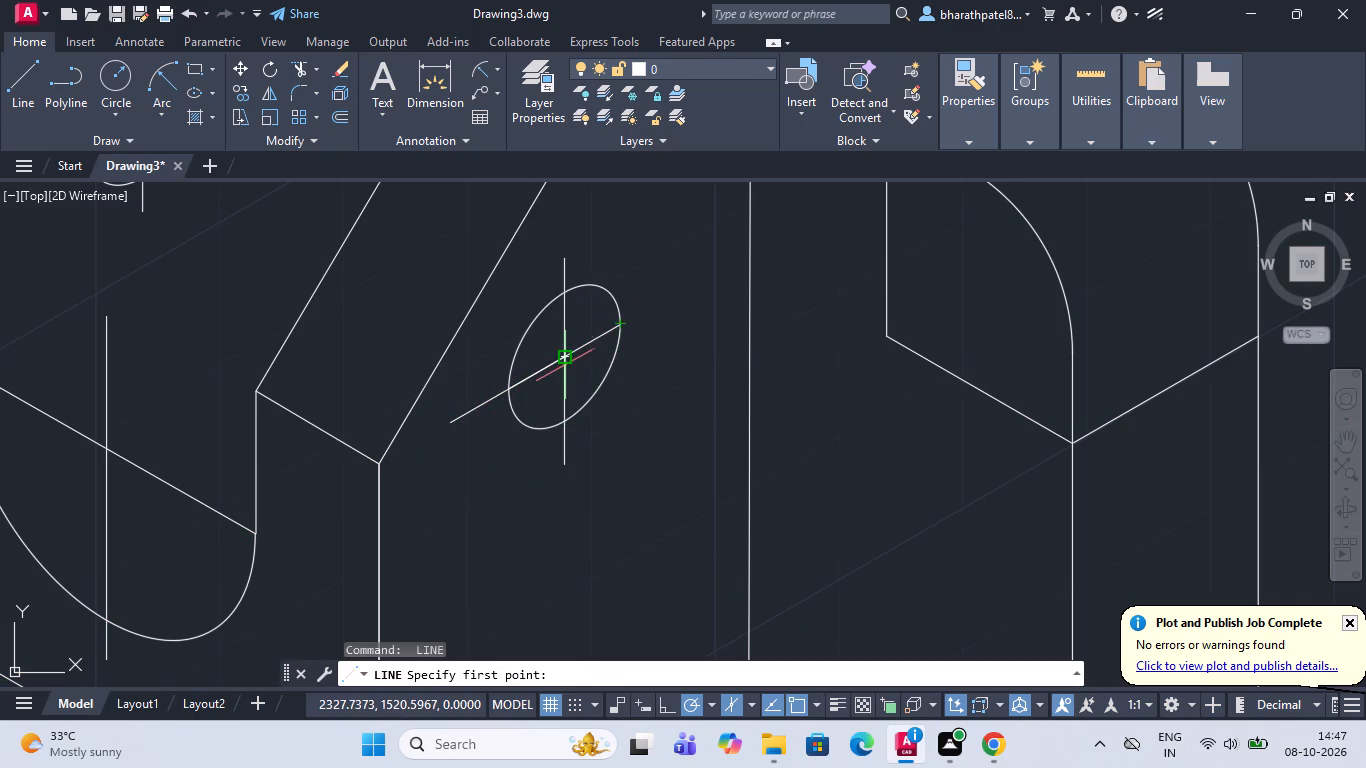
pyautogui.click(563, 353)
pyautogui.click(659, 313)
pyautogui.press('space')
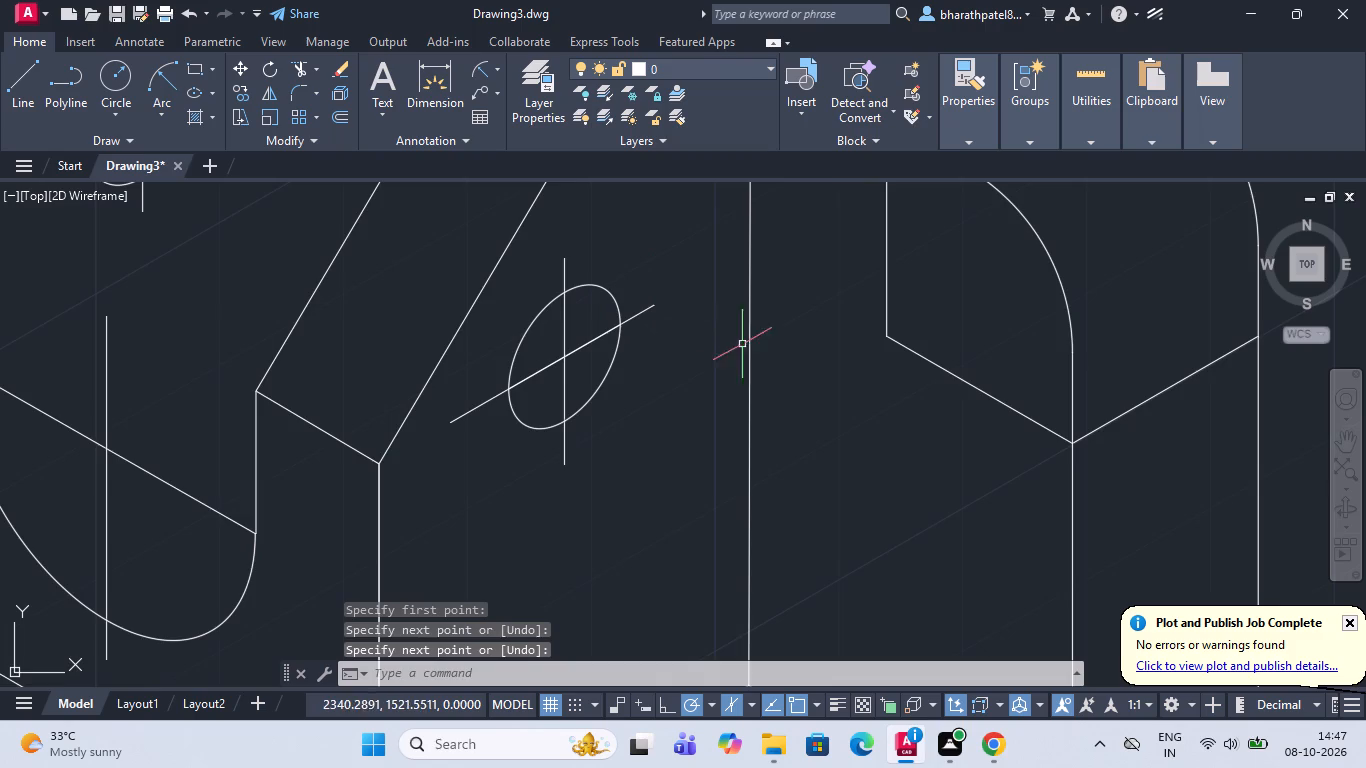
# Draw a 30° line from where the slot's vertical centre line crosses its arc to the arc's upper end on the second rib.
pyautogui.scroll(-4, 658, 386)
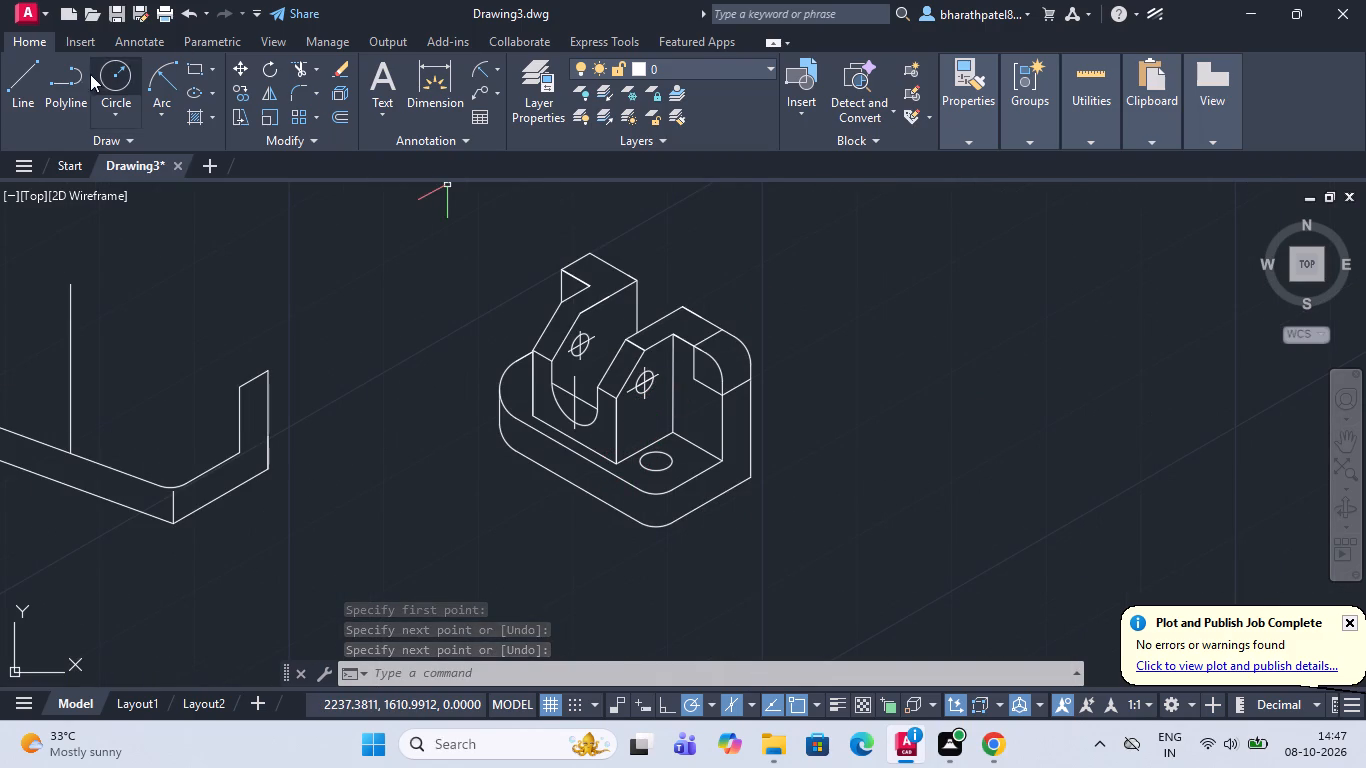
pyautogui.click(14, 87)
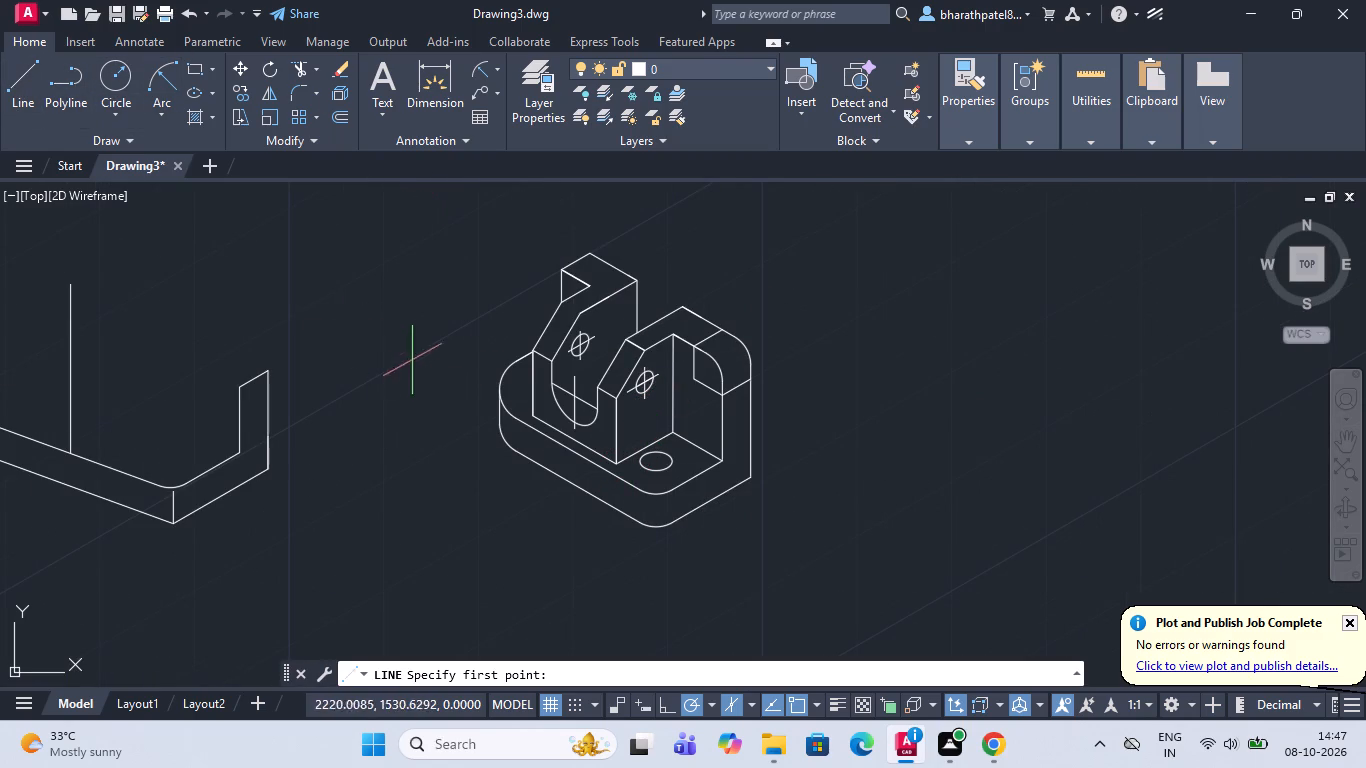
pyautogui.scroll(3, 607, 417)
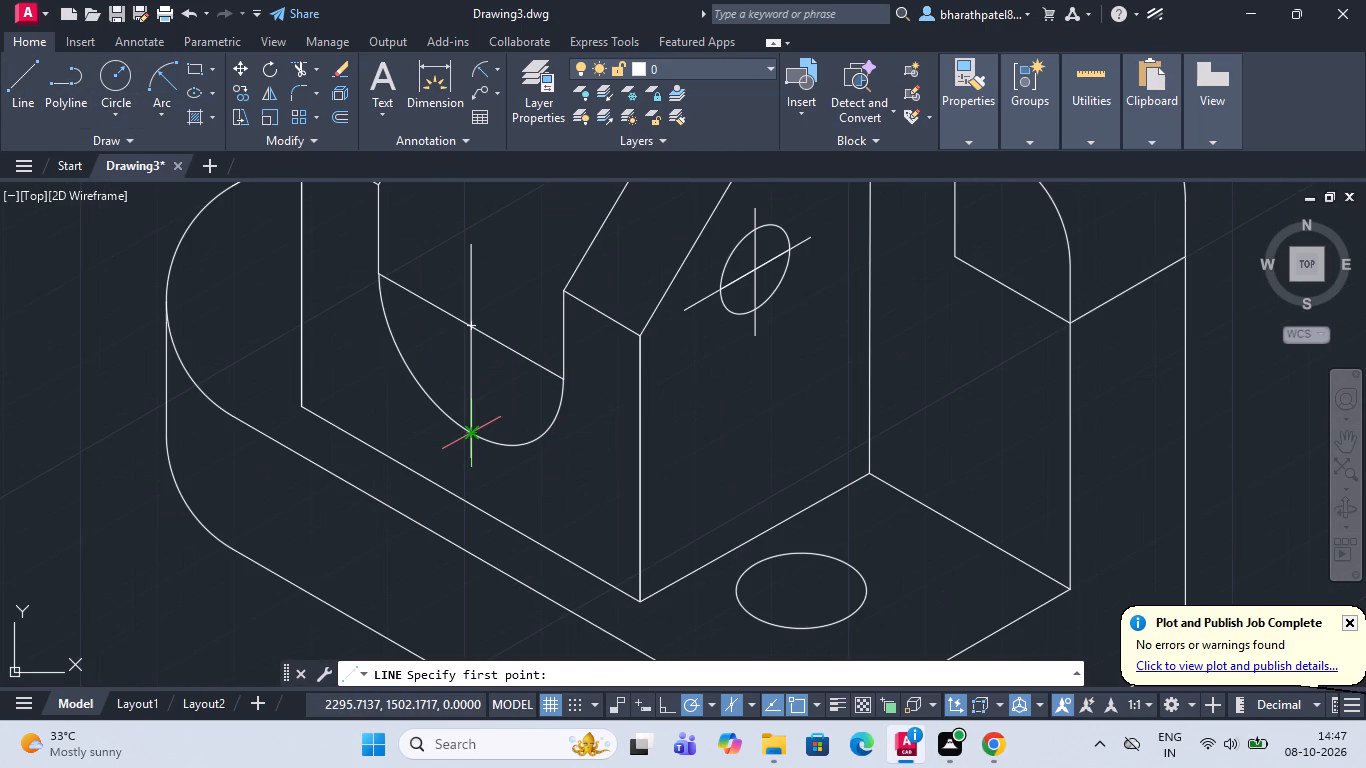
pyautogui.click(475, 433)
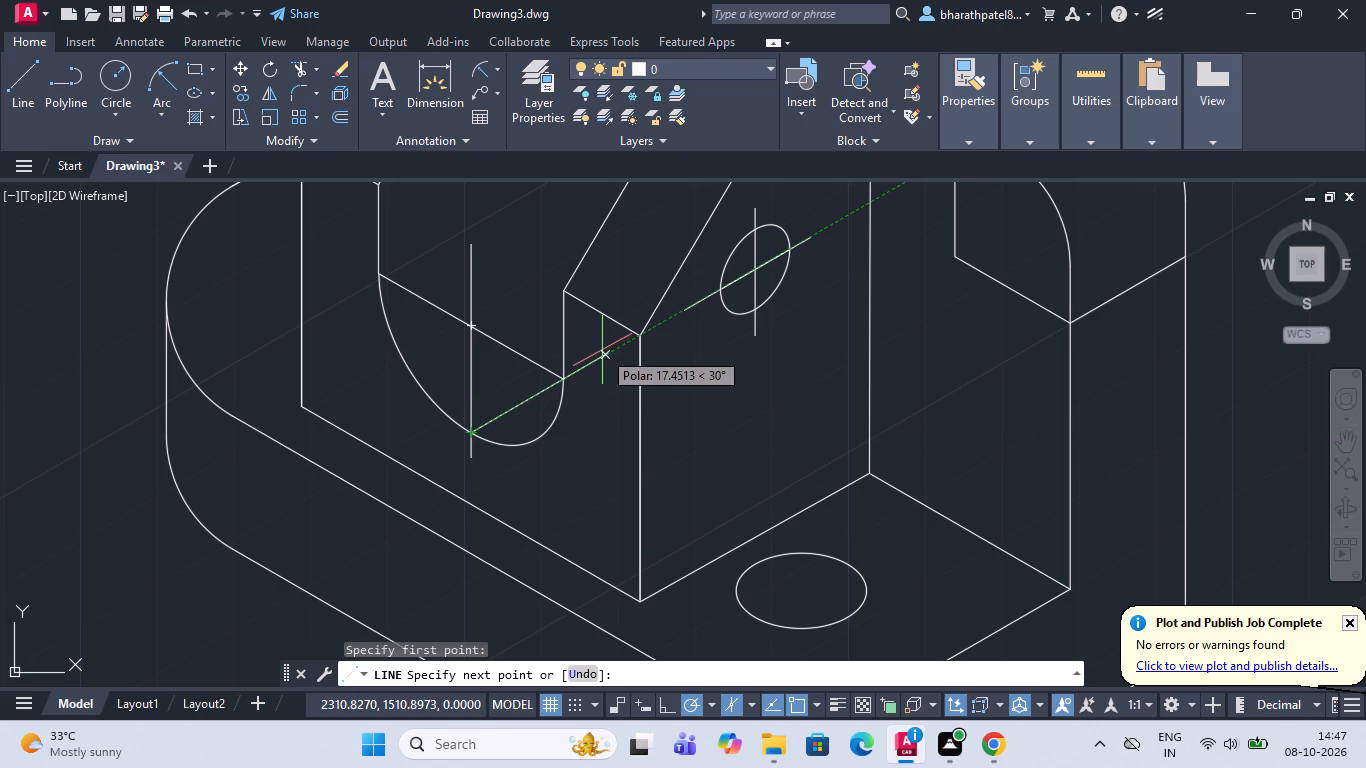
pyautogui.click(567, 378)
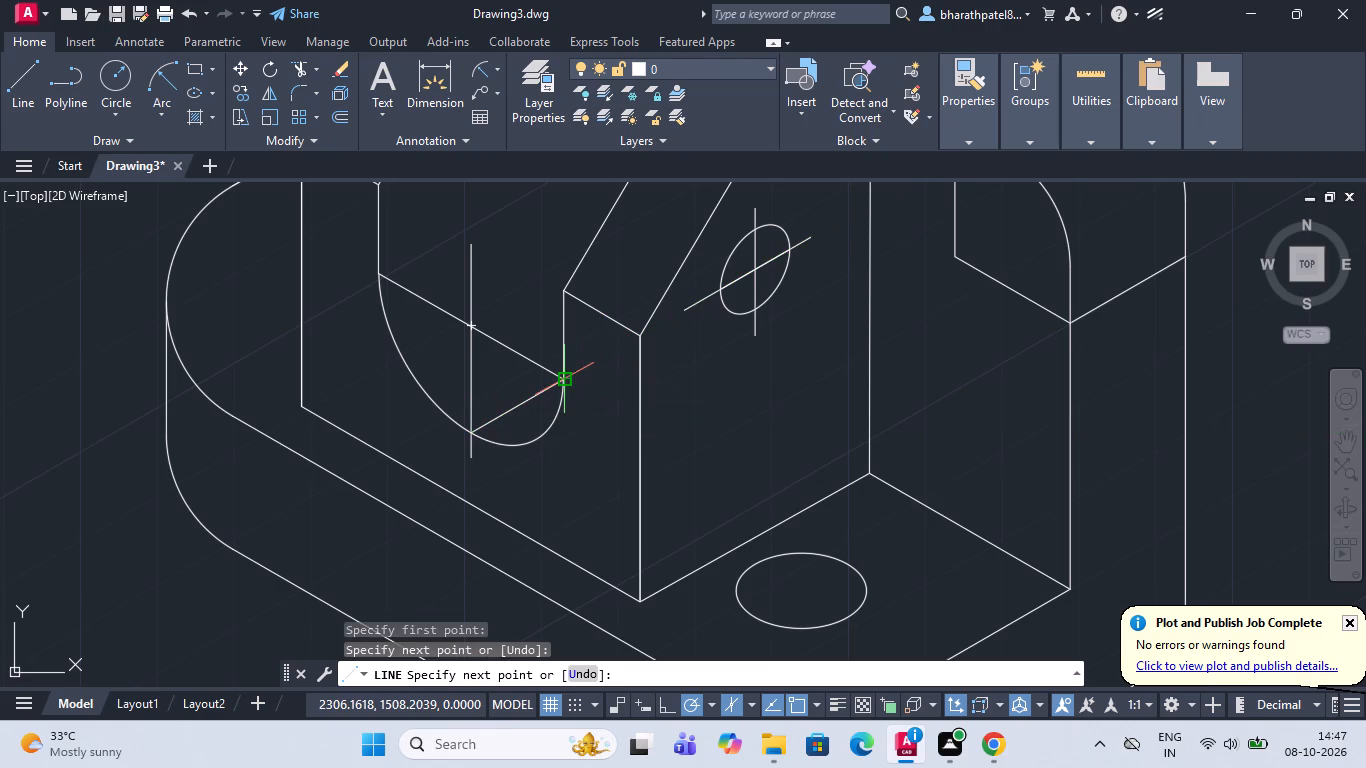
pyautogui.press('Escape')
# Draw a 12-diameter isocircle in the top isoplane, centred on the base's rounded corner arc behind the slotted upright.
pyautogui.scroll(-2, 615, 385)
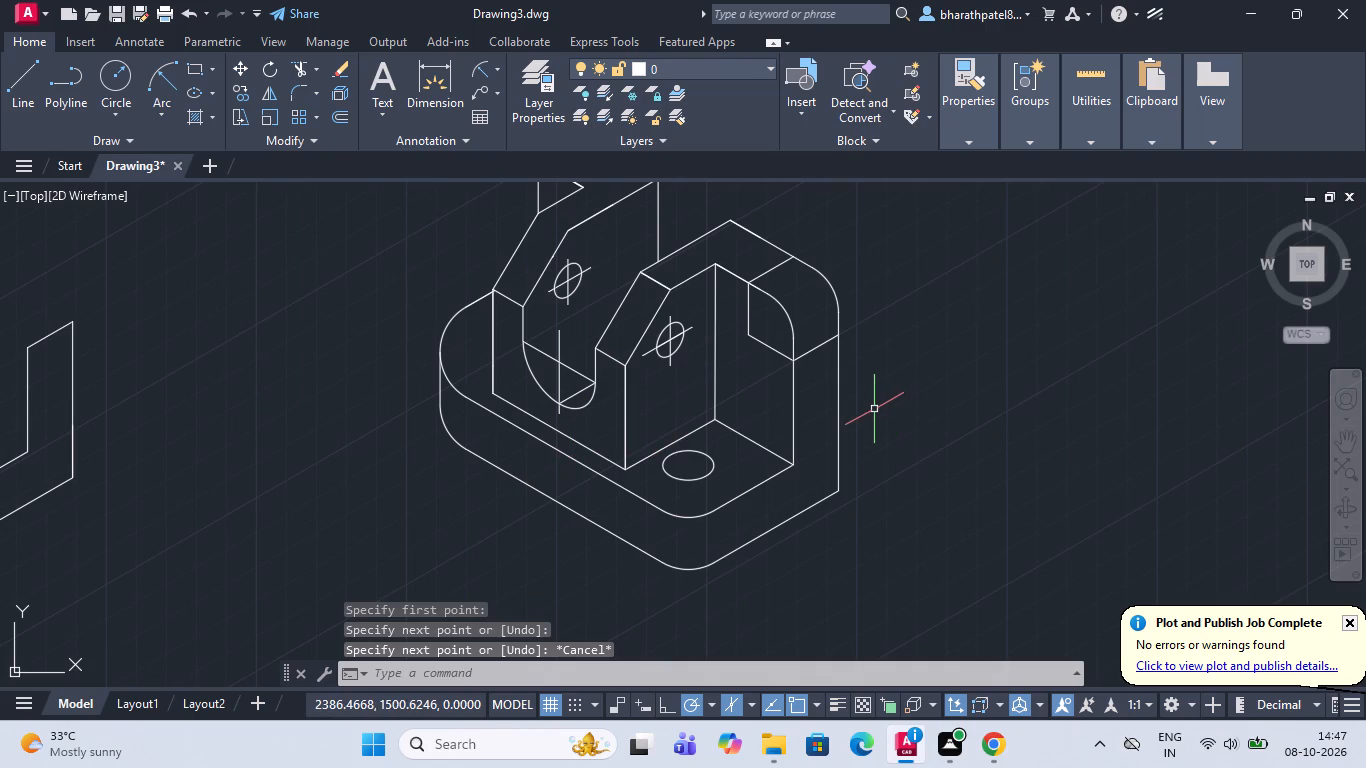
pyautogui.scroll(-2, 873, 409)
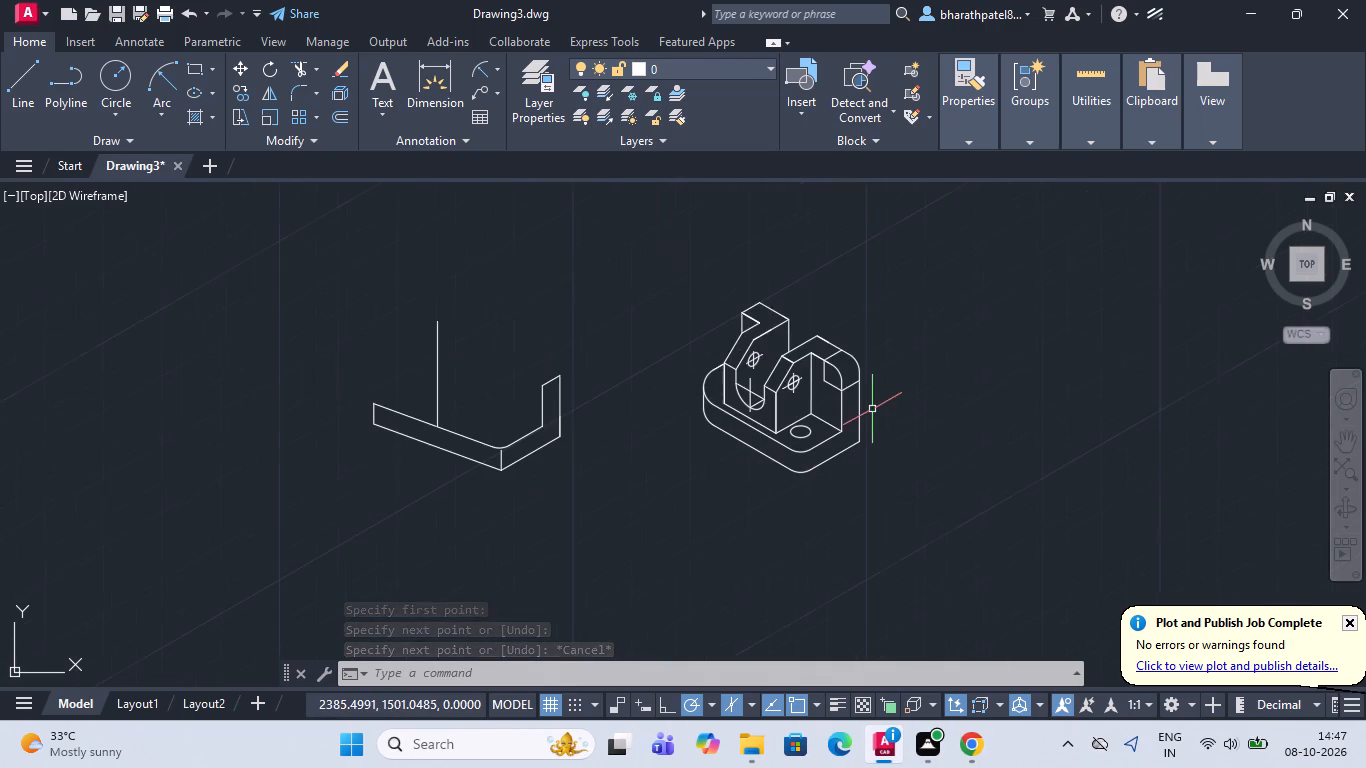
pyautogui.scroll(2, 871, 409)
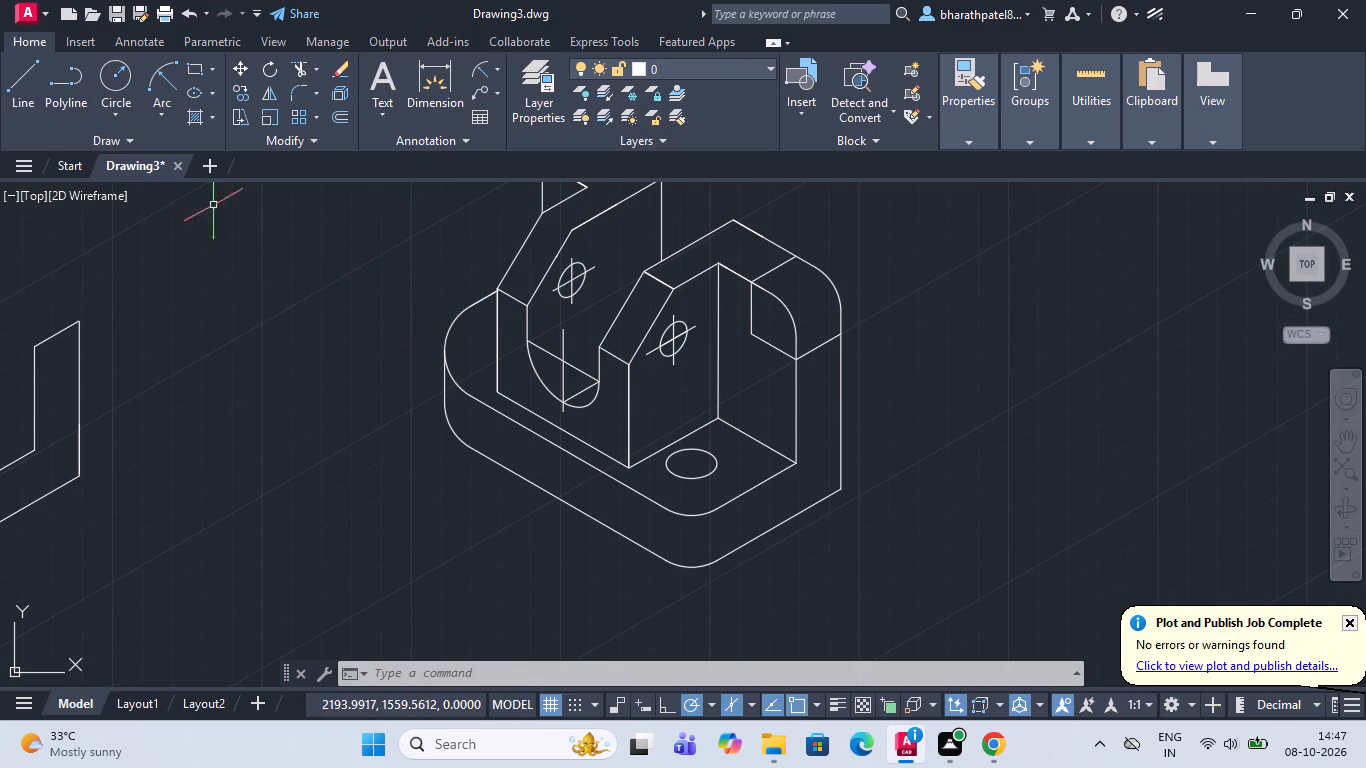
pyautogui.press('space')
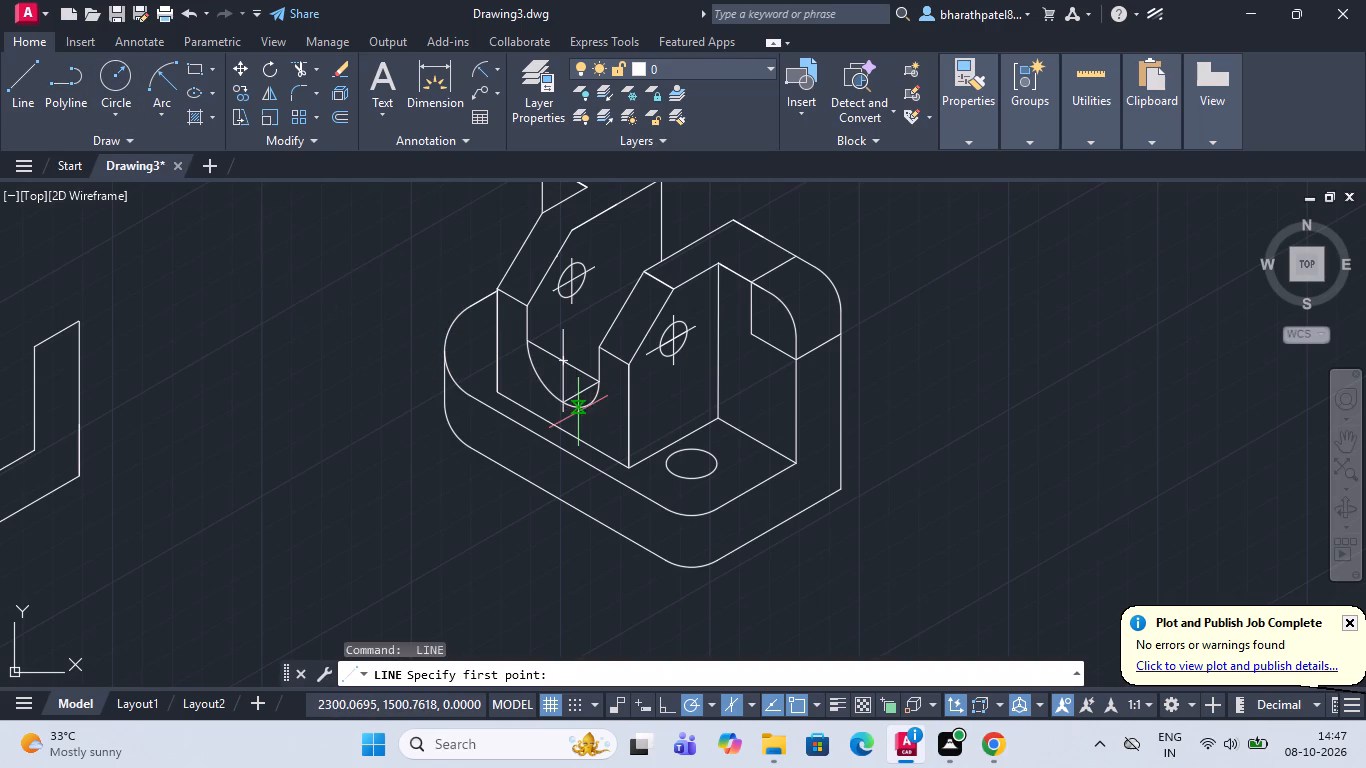
pyautogui.press('Escape')
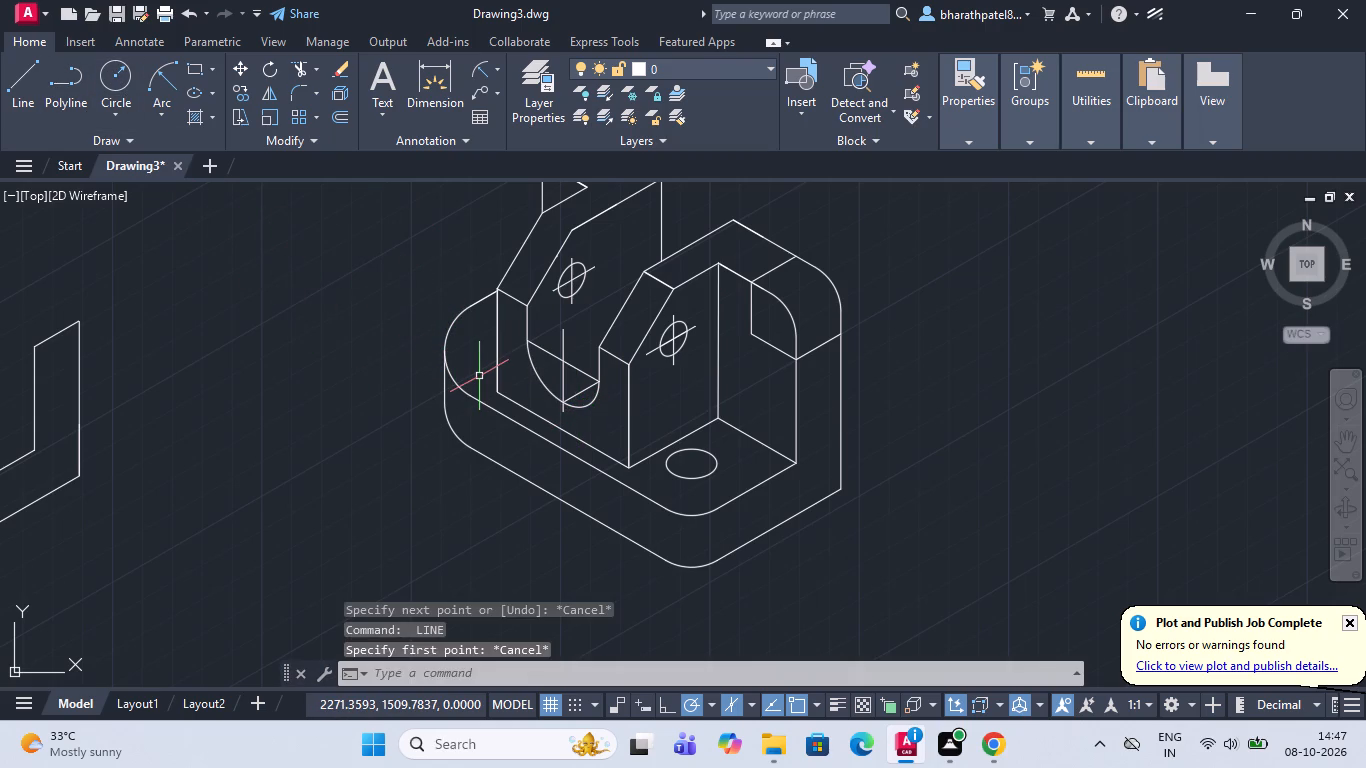
pyautogui.write('ell')
pyautogui.press('Return')
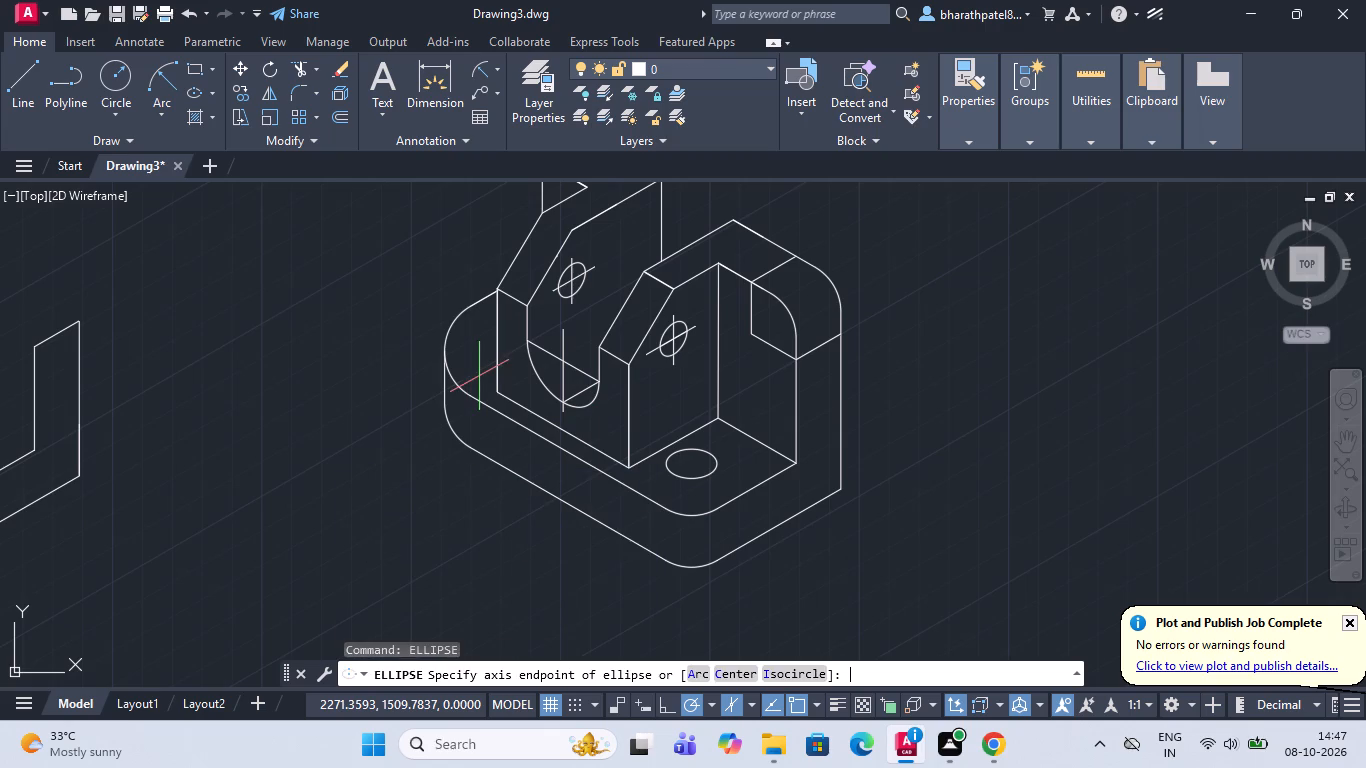
pyautogui.click(779, 676)
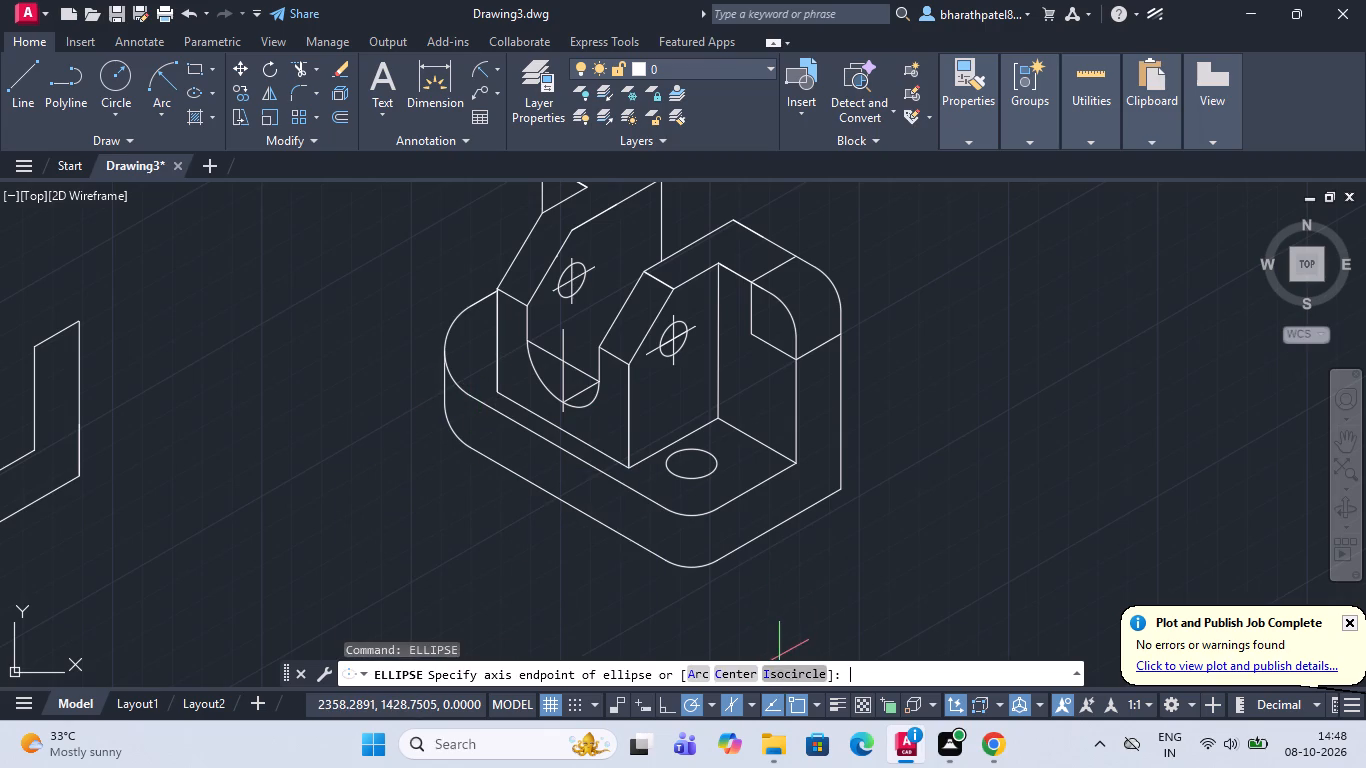
pyautogui.click(499, 354)
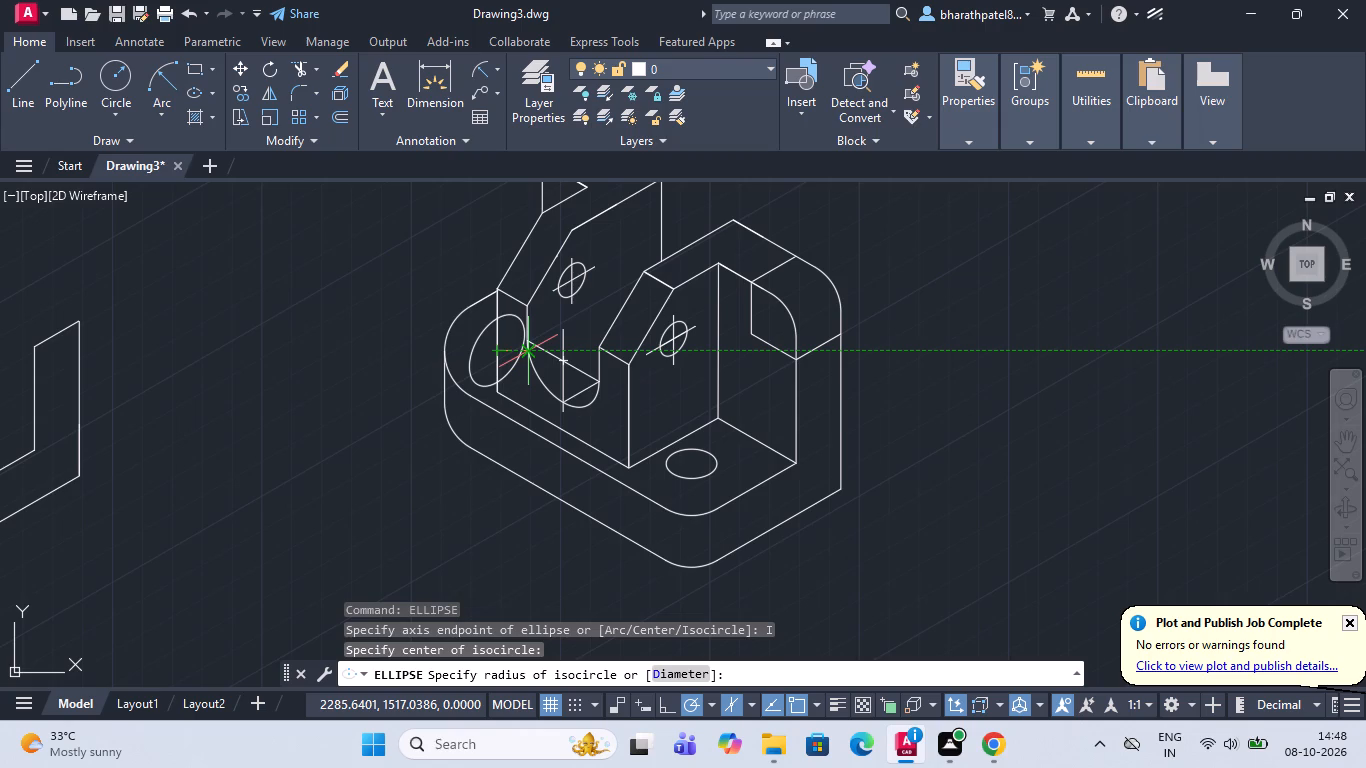
pyautogui.press('F5')
pyautogui.press('F5')
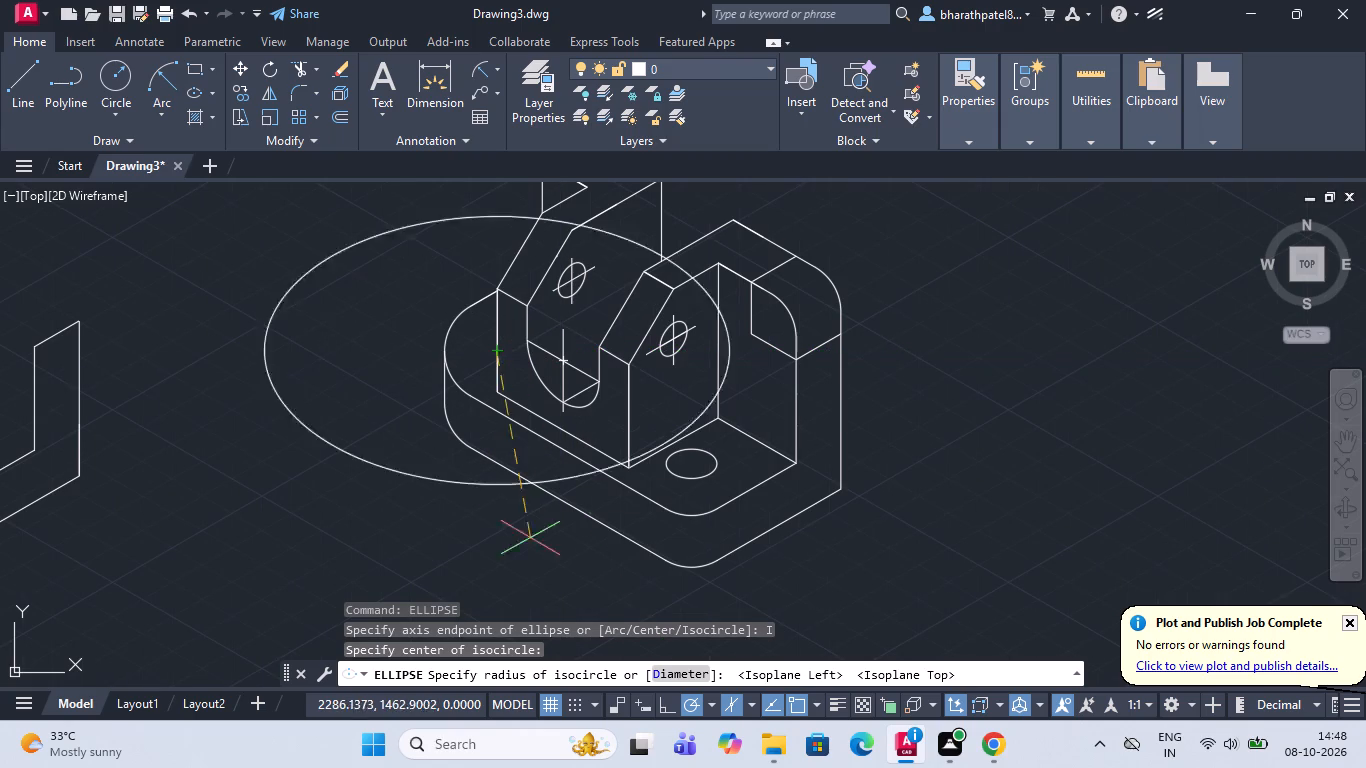
pyautogui.click(662, 674)
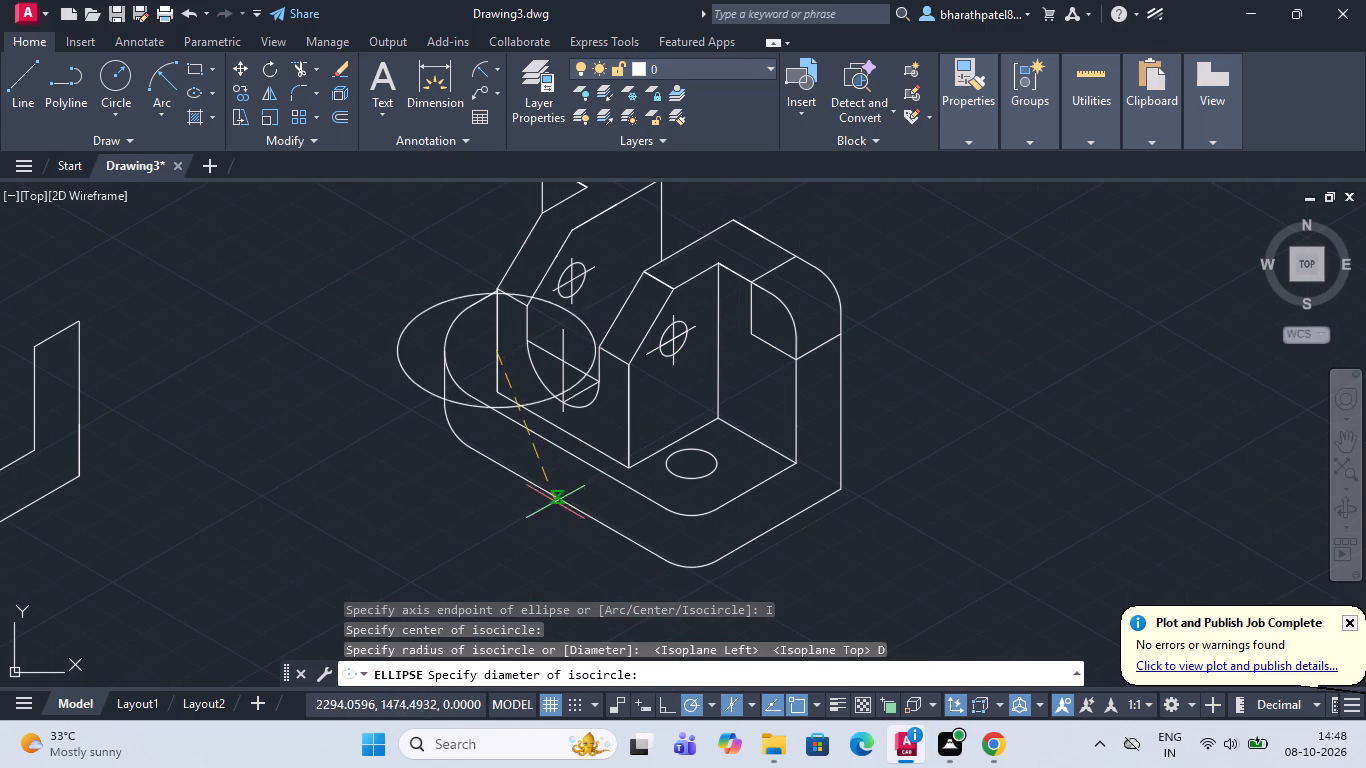
pyautogui.write('12')
pyautogui.press('Return')
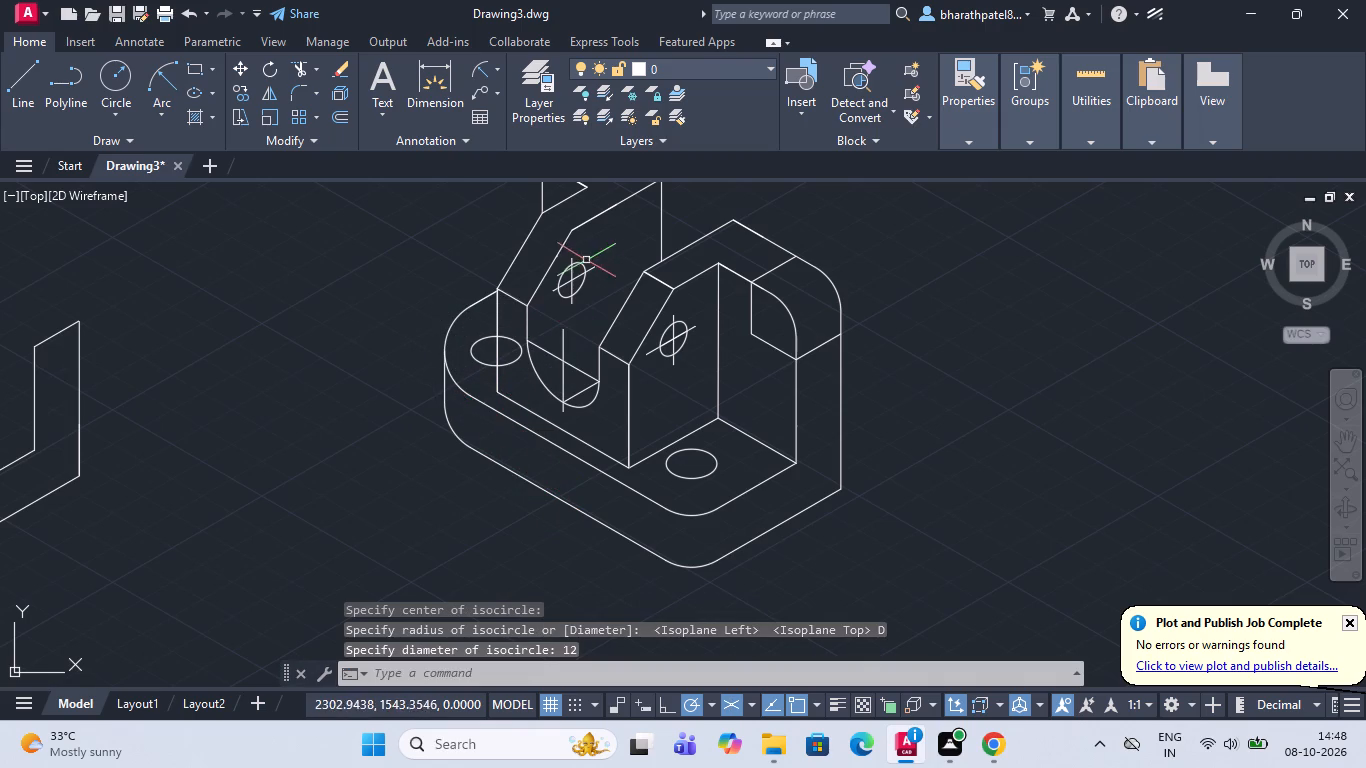
# Trim the part of the new isocircle that is hidden behind the upright's vertical edge.
pyautogui.click(294, 65)
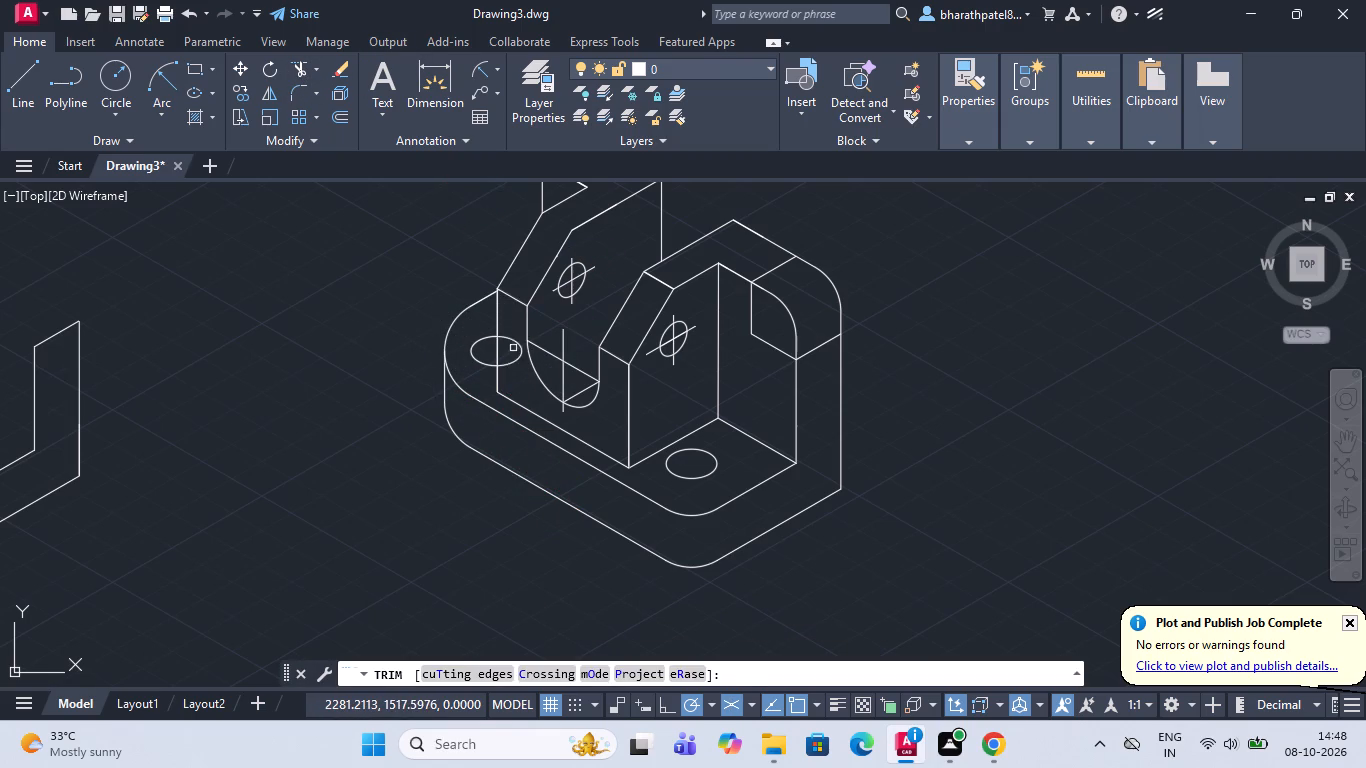
pyautogui.click(513, 341)
# Draw centre mark lines from the trimmed hole's centre at 210° and 150°, each ending just past its edge.
pyautogui.scroll(-1, 507, 349)
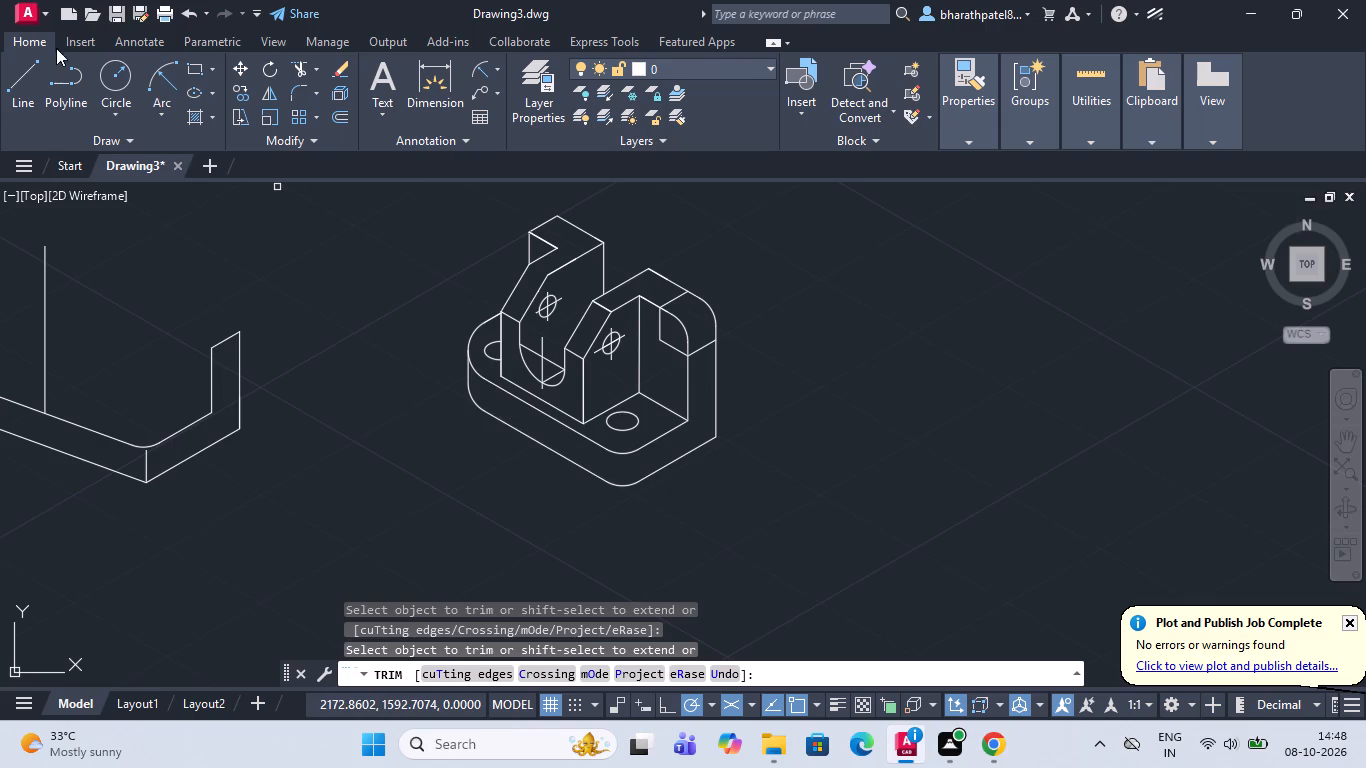
pyautogui.click(17, 79)
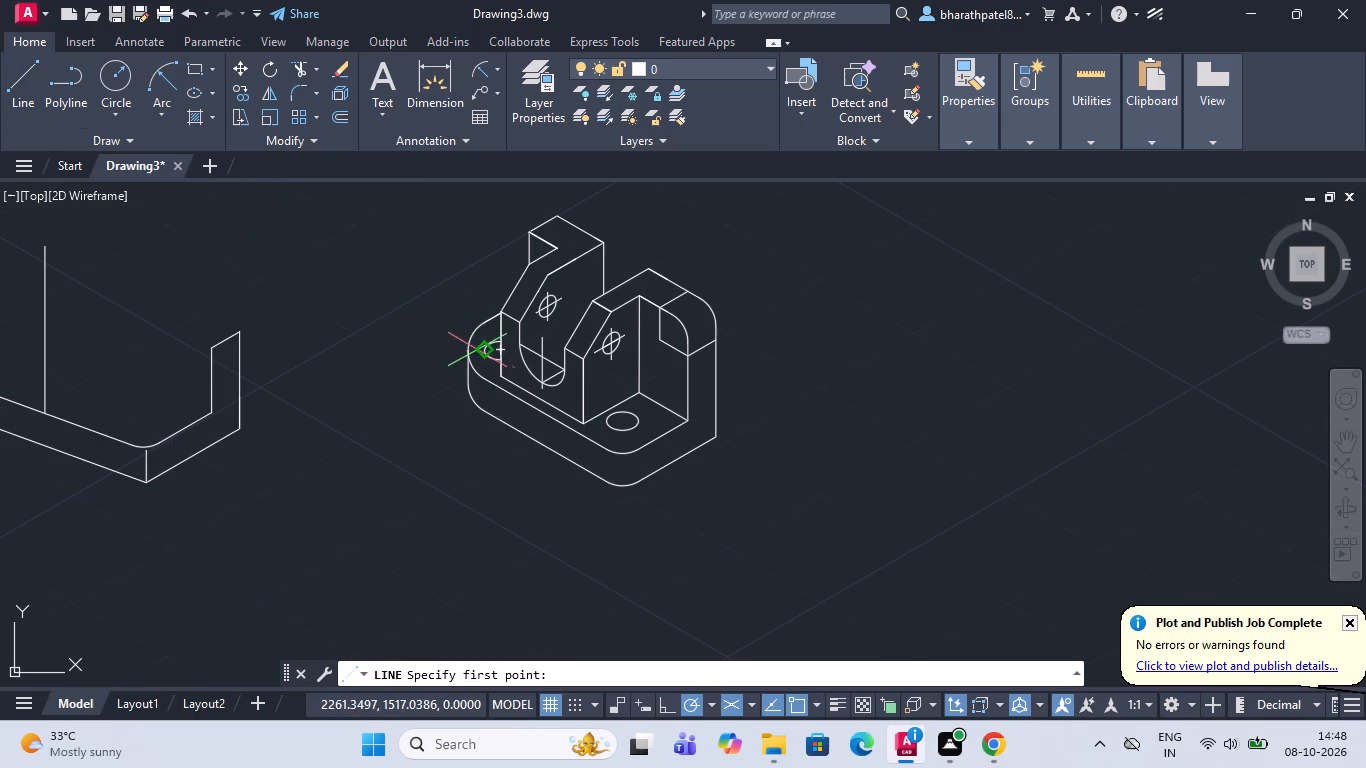
pyautogui.click(499, 351)
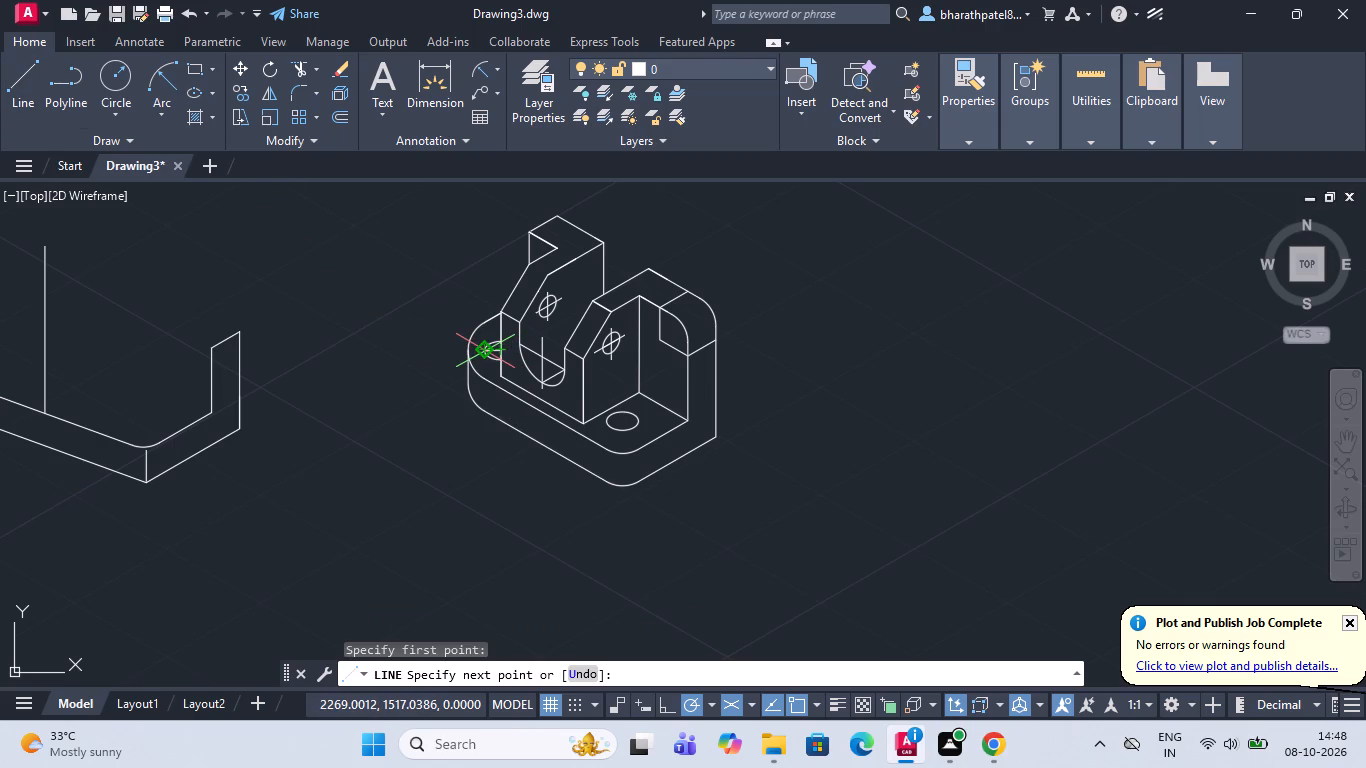
pyautogui.scroll(2, 476, 375)
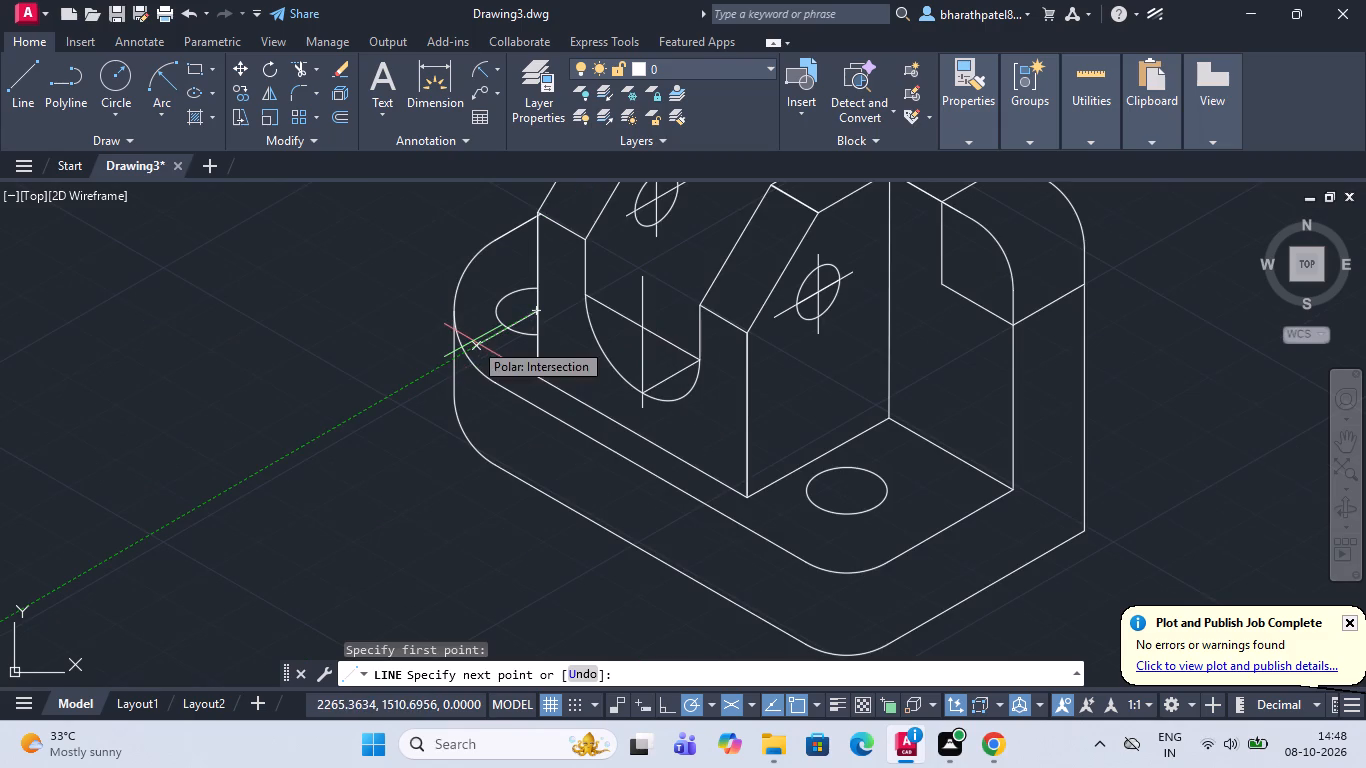
pyautogui.click(491, 338)
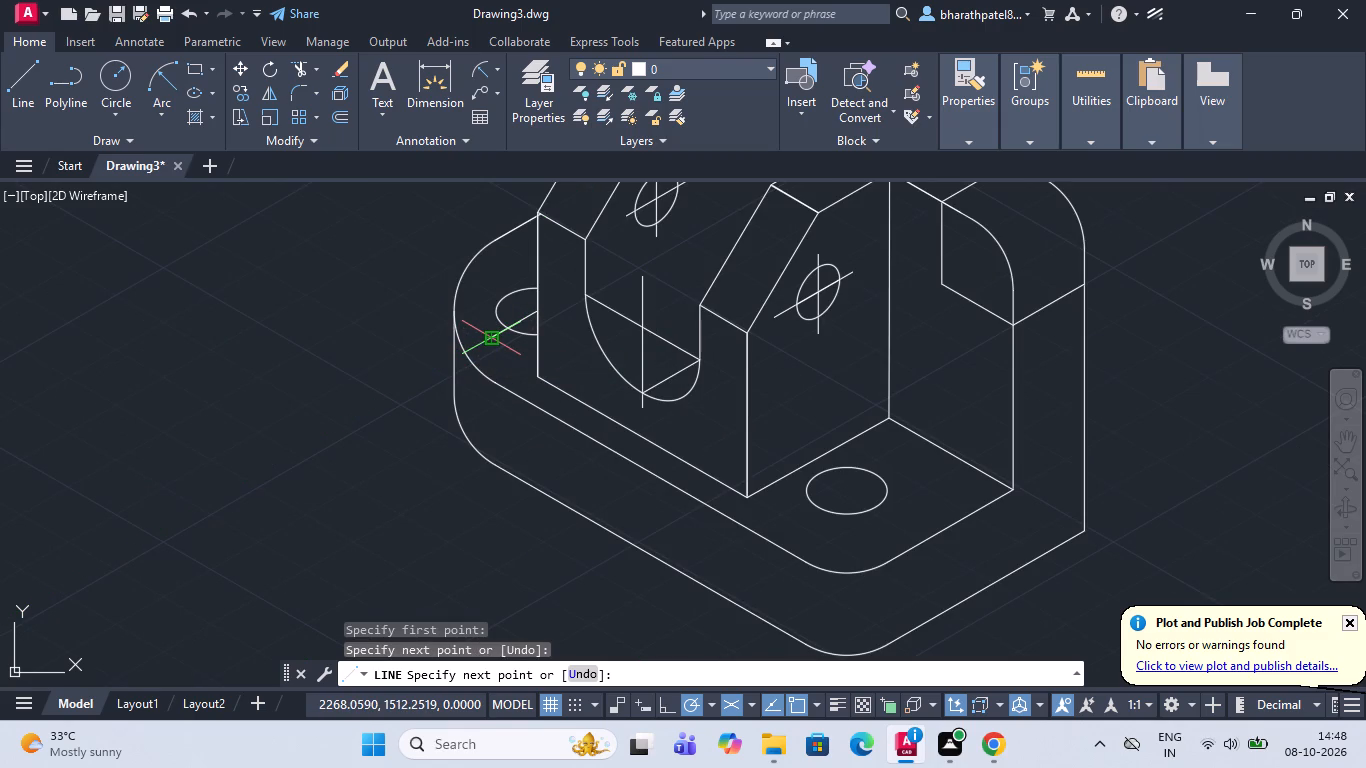
pyautogui.press('Escape')
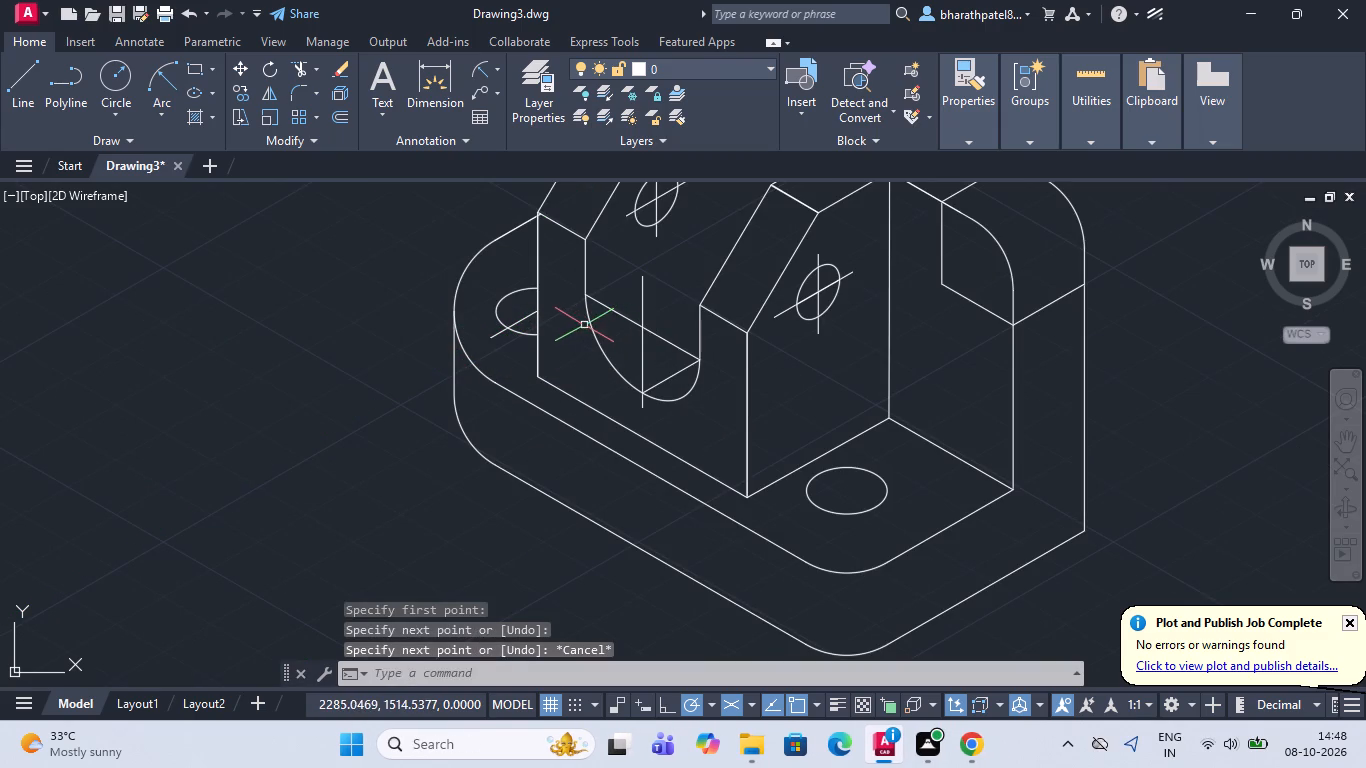
pyautogui.press('space')
pyautogui.click(534, 308)
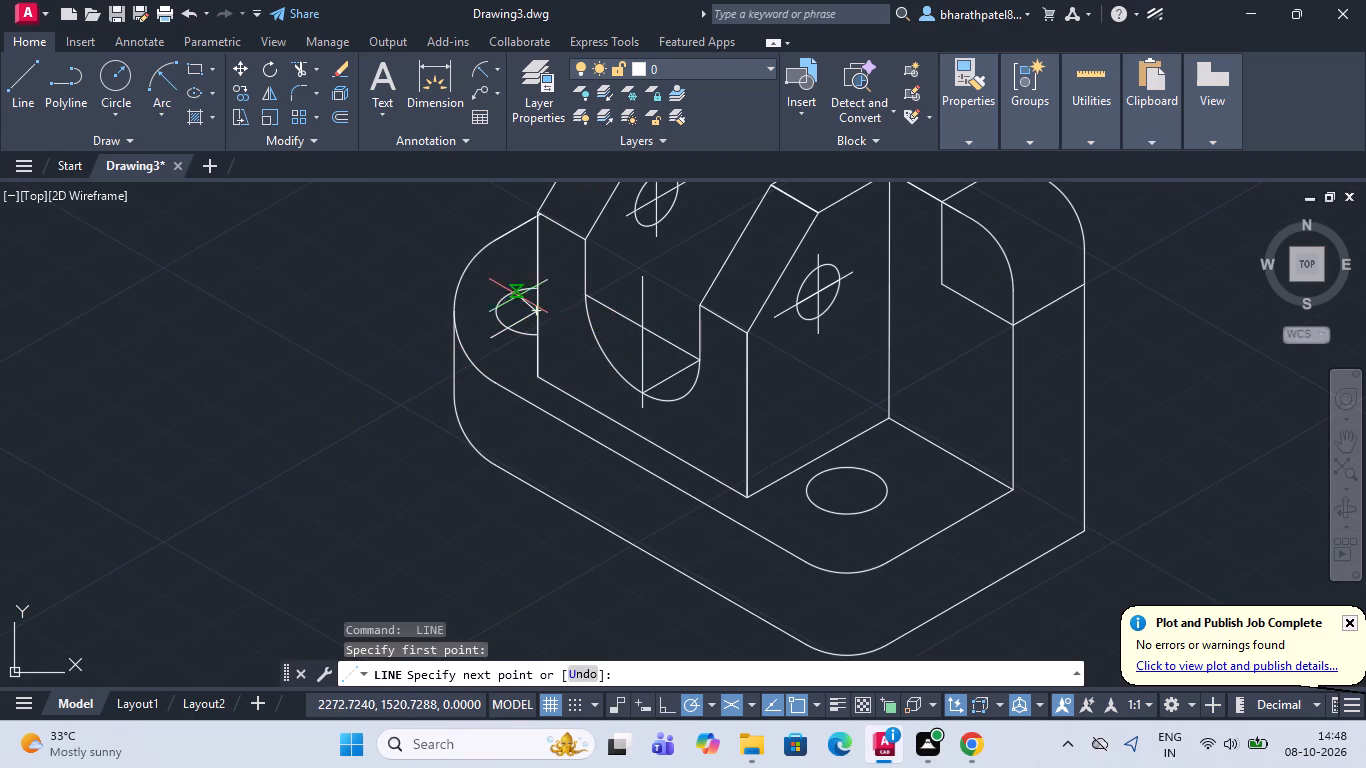
pyautogui.click(484, 284)
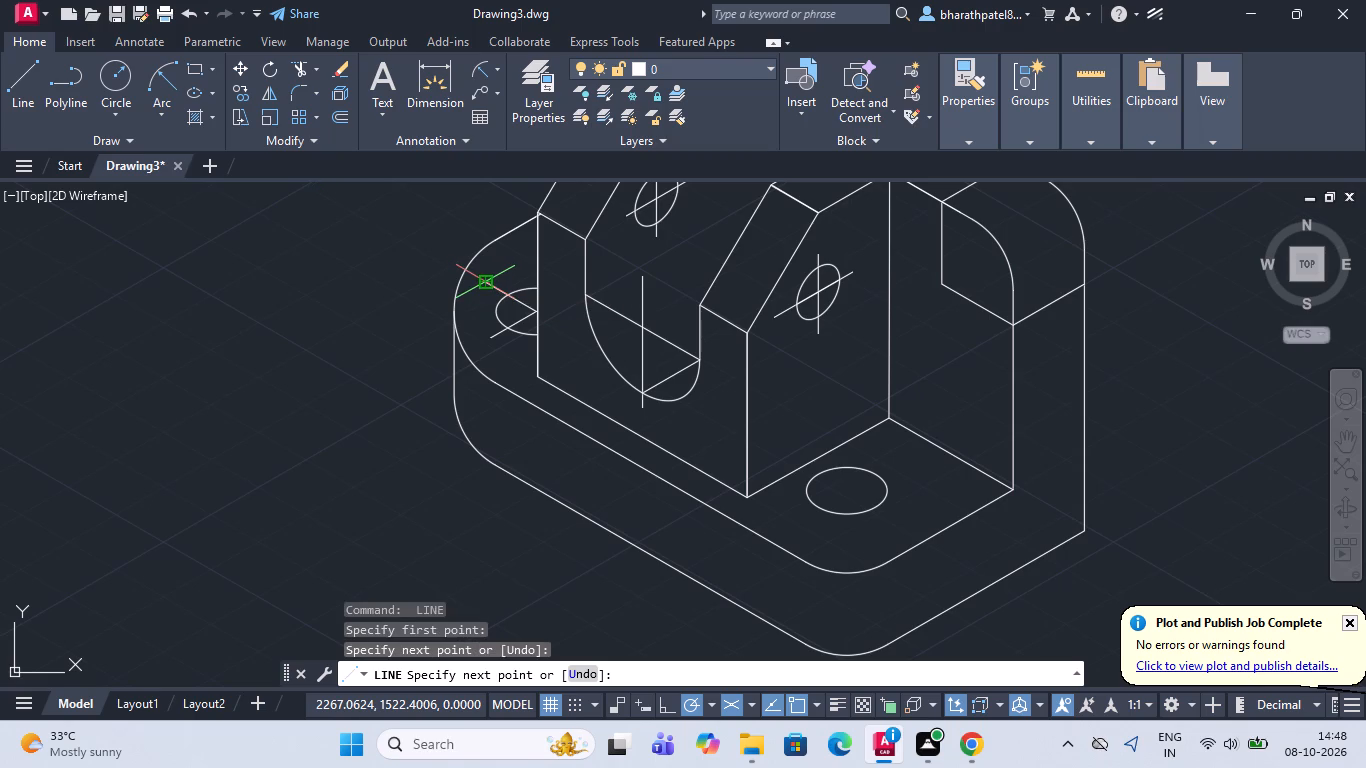
pyautogui.press('Escape')
# Draw short centre mark lines from the front base hole's centre at 330° and 150°, both ending inside the hole.
pyautogui.scroll(-2, 565, 294)
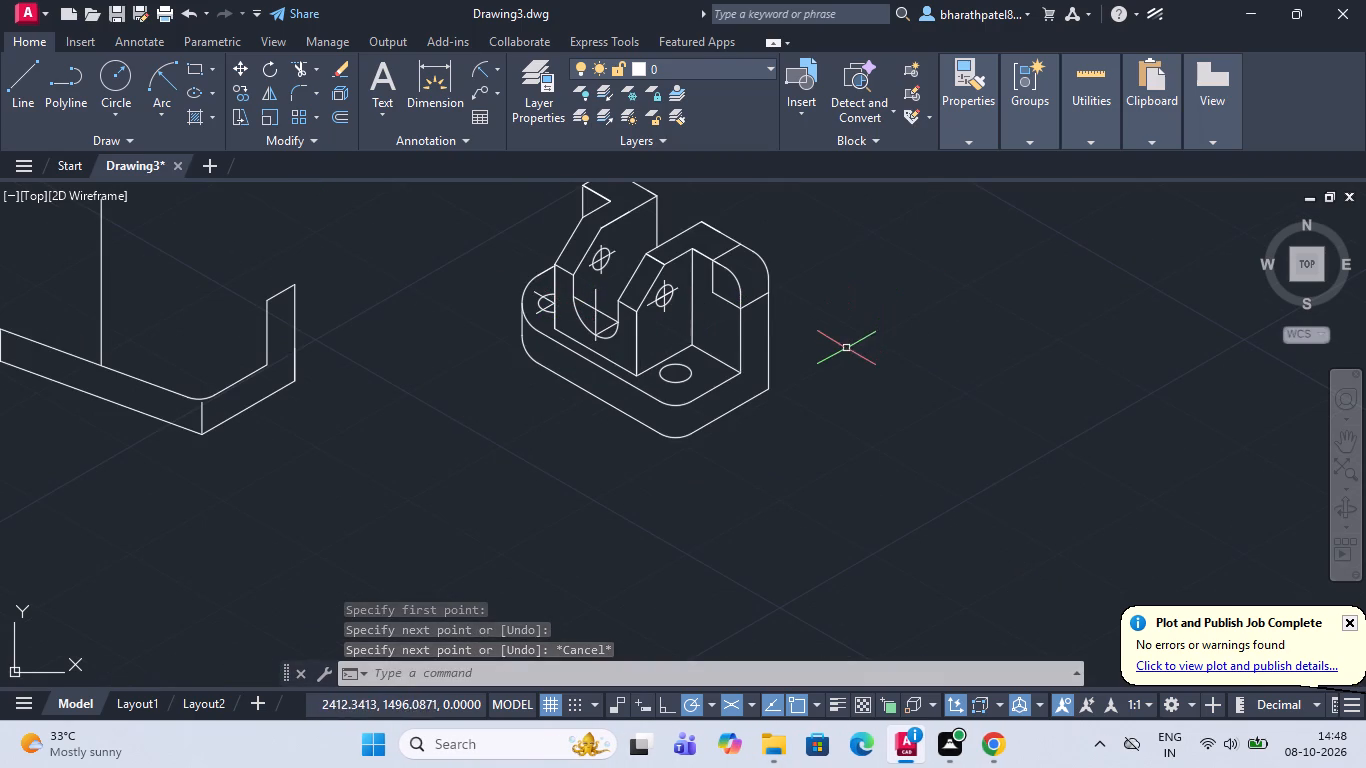
pyautogui.scroll(3, 841, 356)
pyautogui.scroll(-1, 841, 356)
pyautogui.scroll(1, 372, 399)
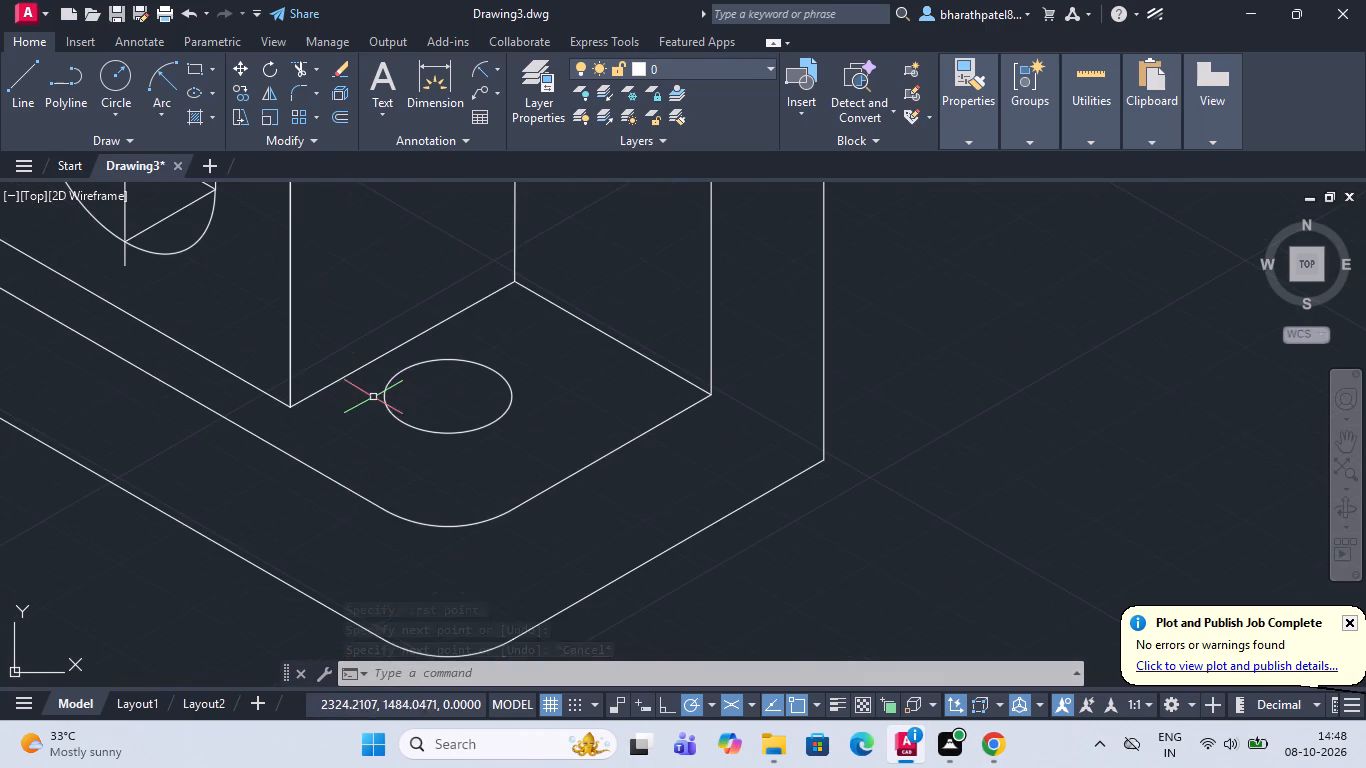
pyautogui.press('space')
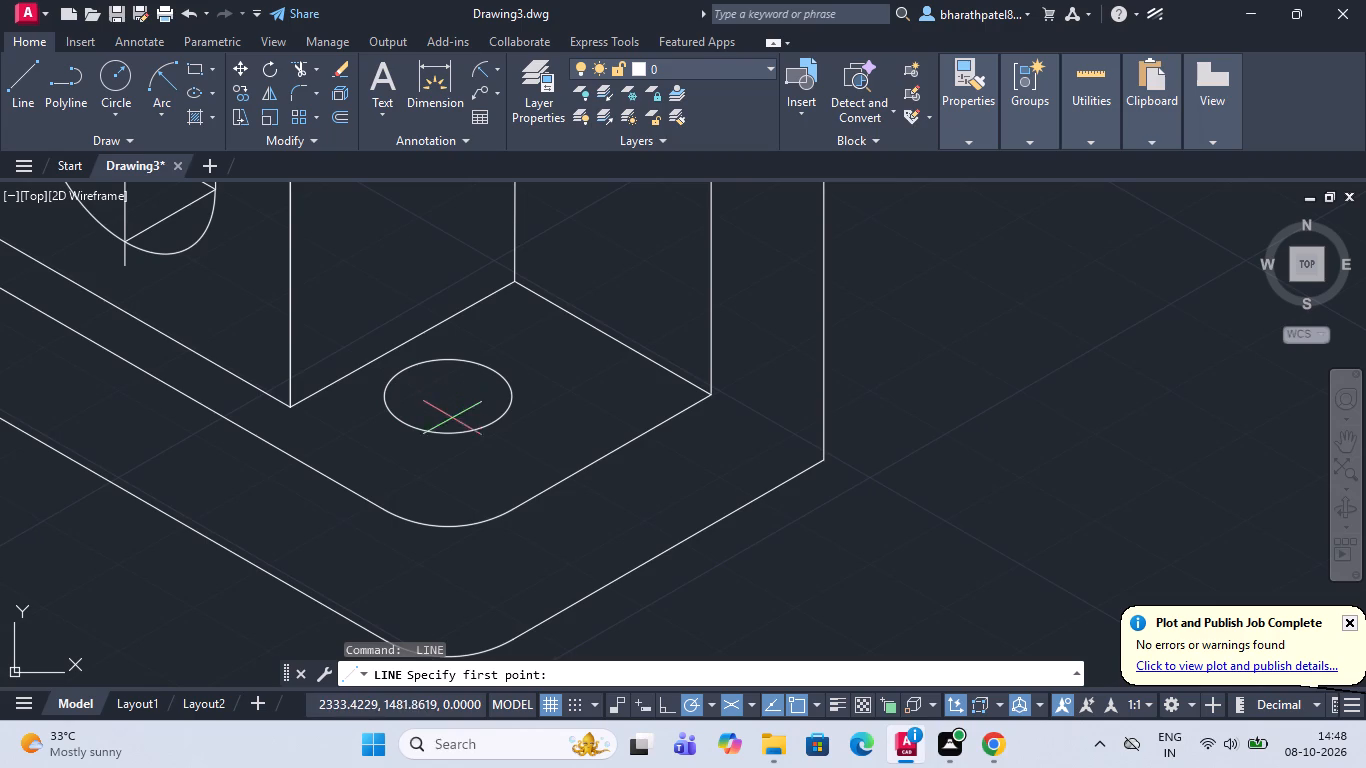
pyautogui.click(446, 401)
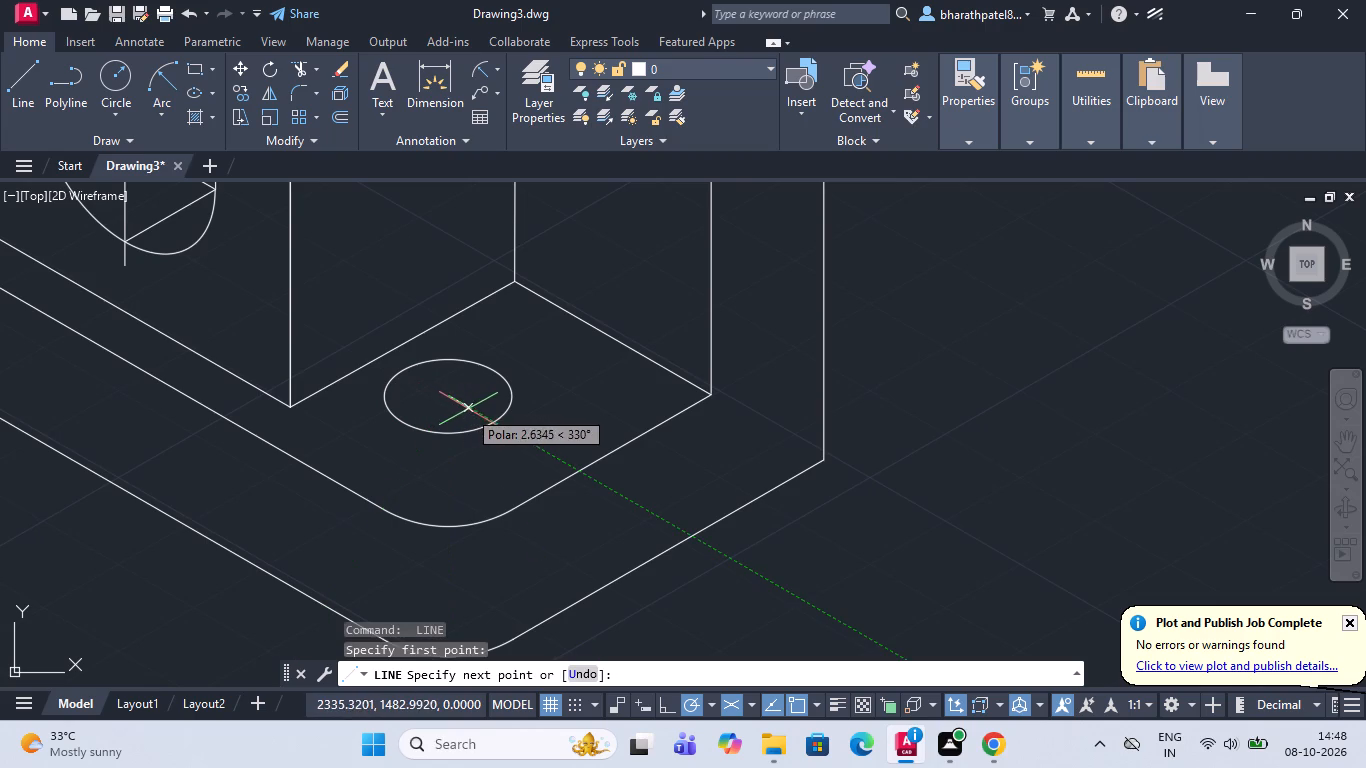
pyautogui.click(473, 413)
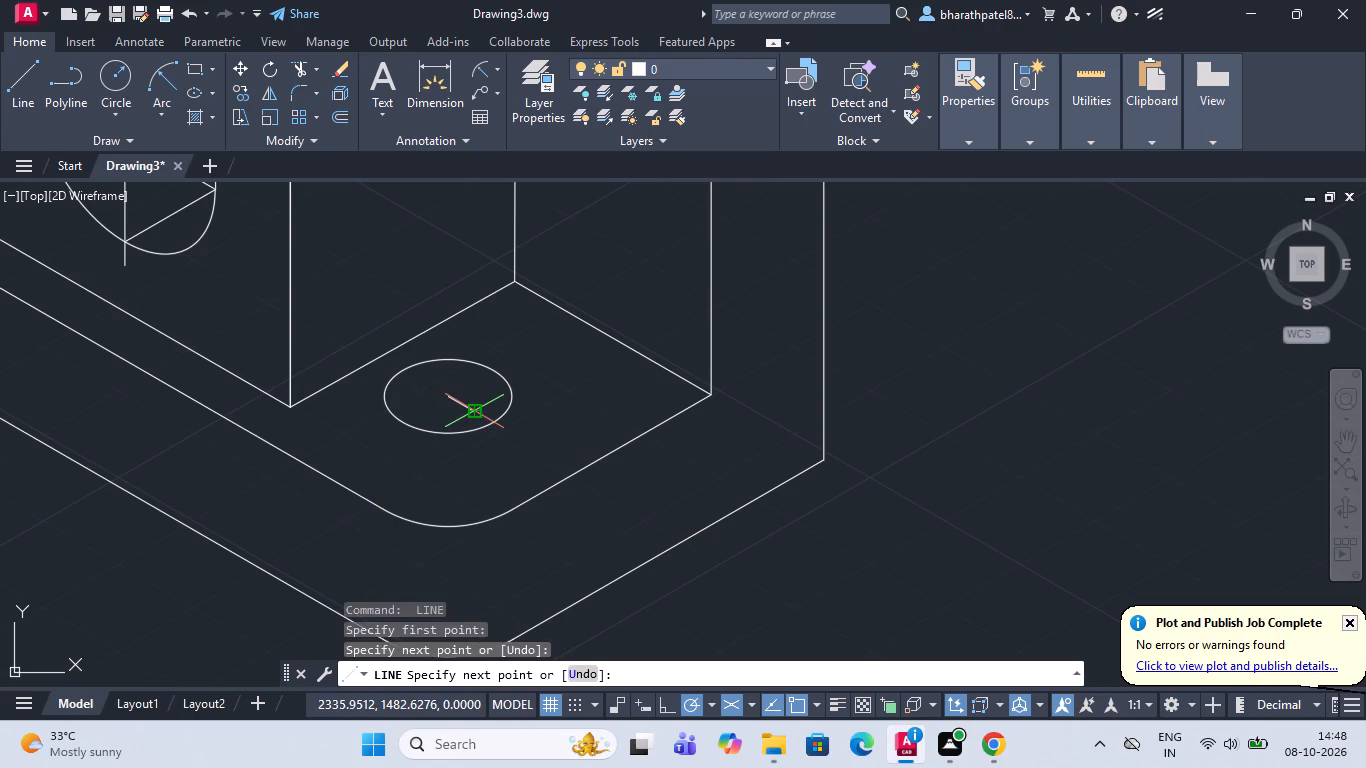
pyautogui.press('Escape')
pyautogui.press('space')
pyautogui.click(447, 391)
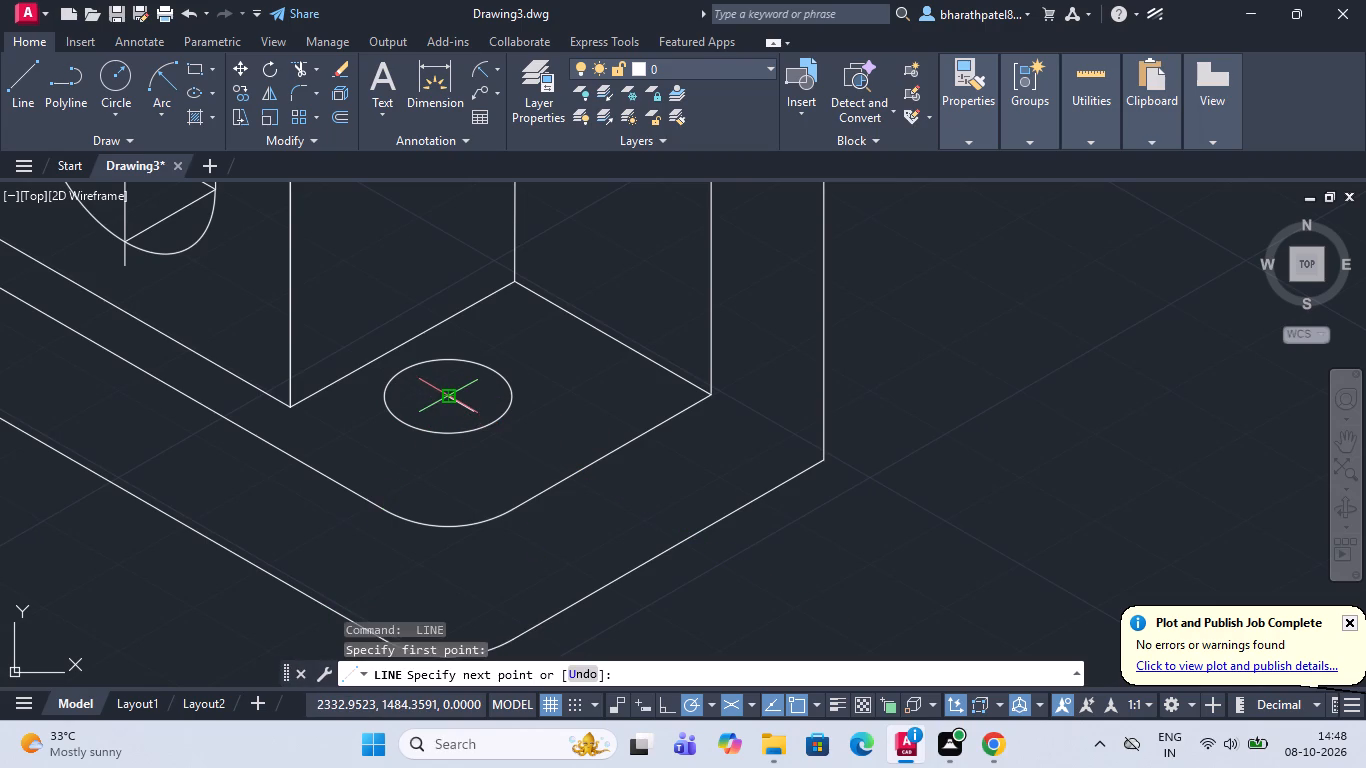
pyautogui.click(424, 377)
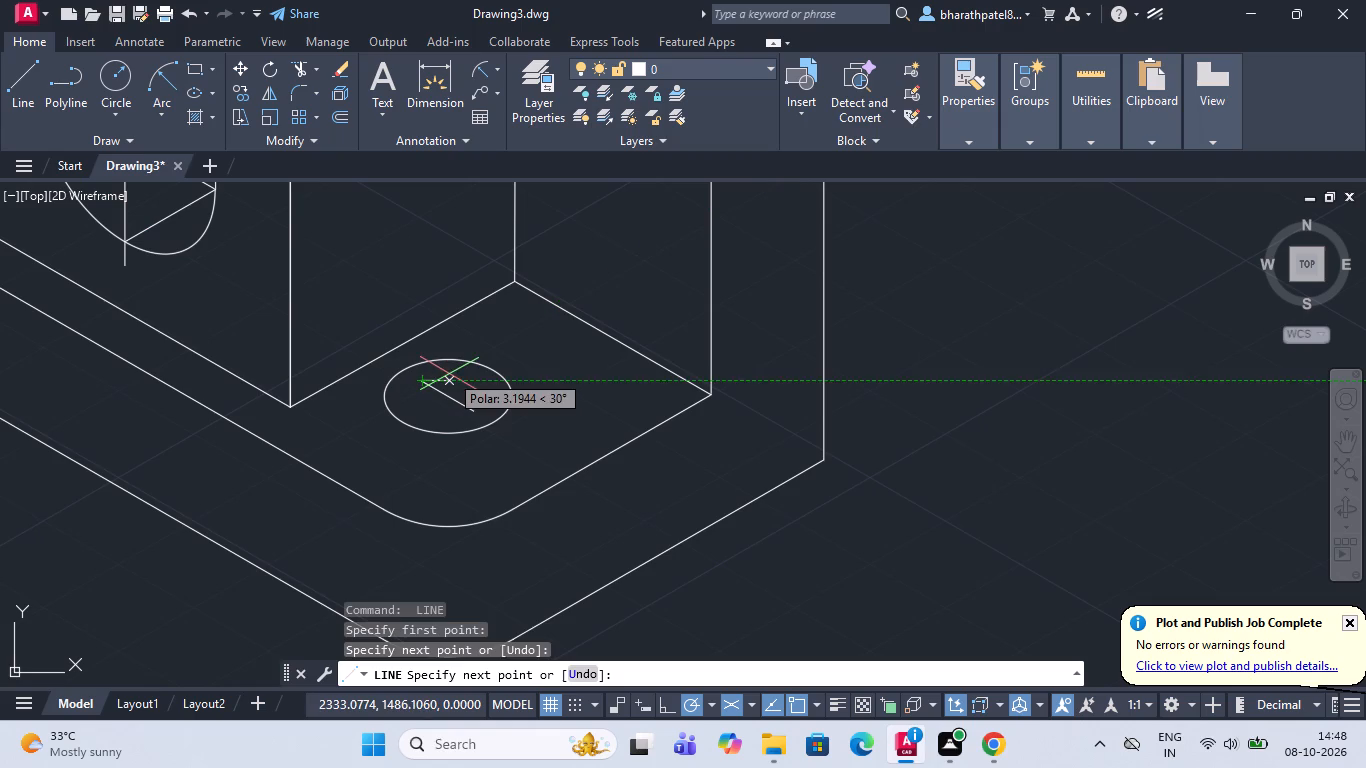
pyautogui.press('Escape')
# Complete the front base hole's centre mark with short lines from its centre at 30° and 210°, ending inside the hole.
pyautogui.press('space')
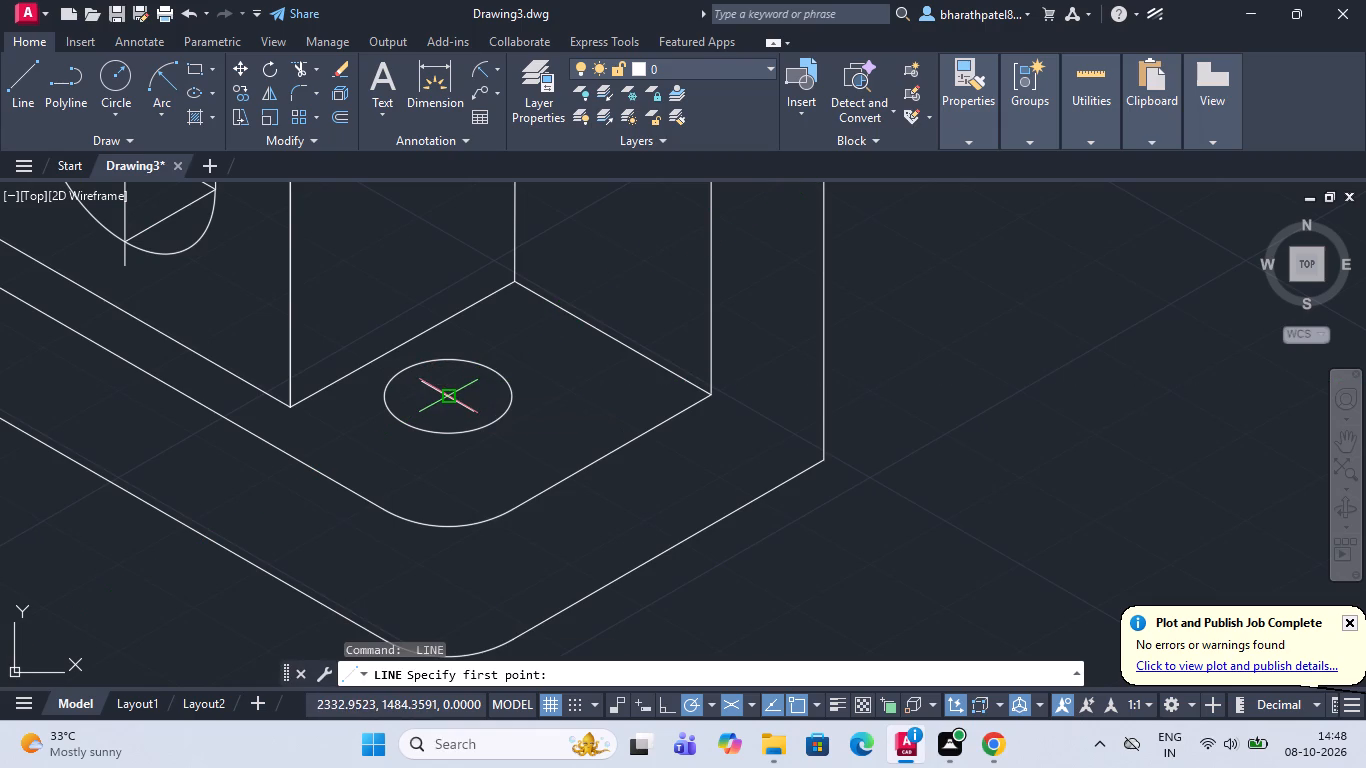
pyautogui.click(449, 399)
pyautogui.click(469, 383)
pyautogui.press('Escape')
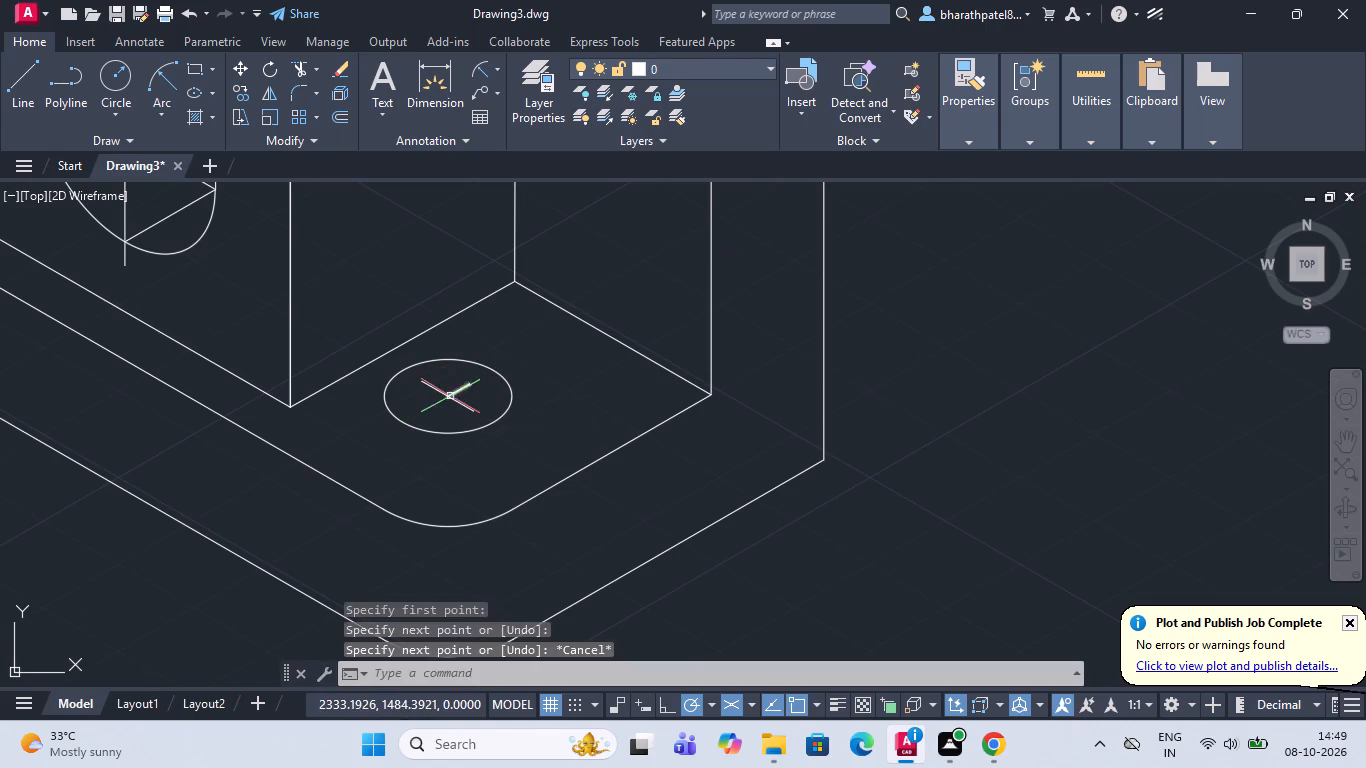
pyautogui.press('space')
pyautogui.click(446, 397)
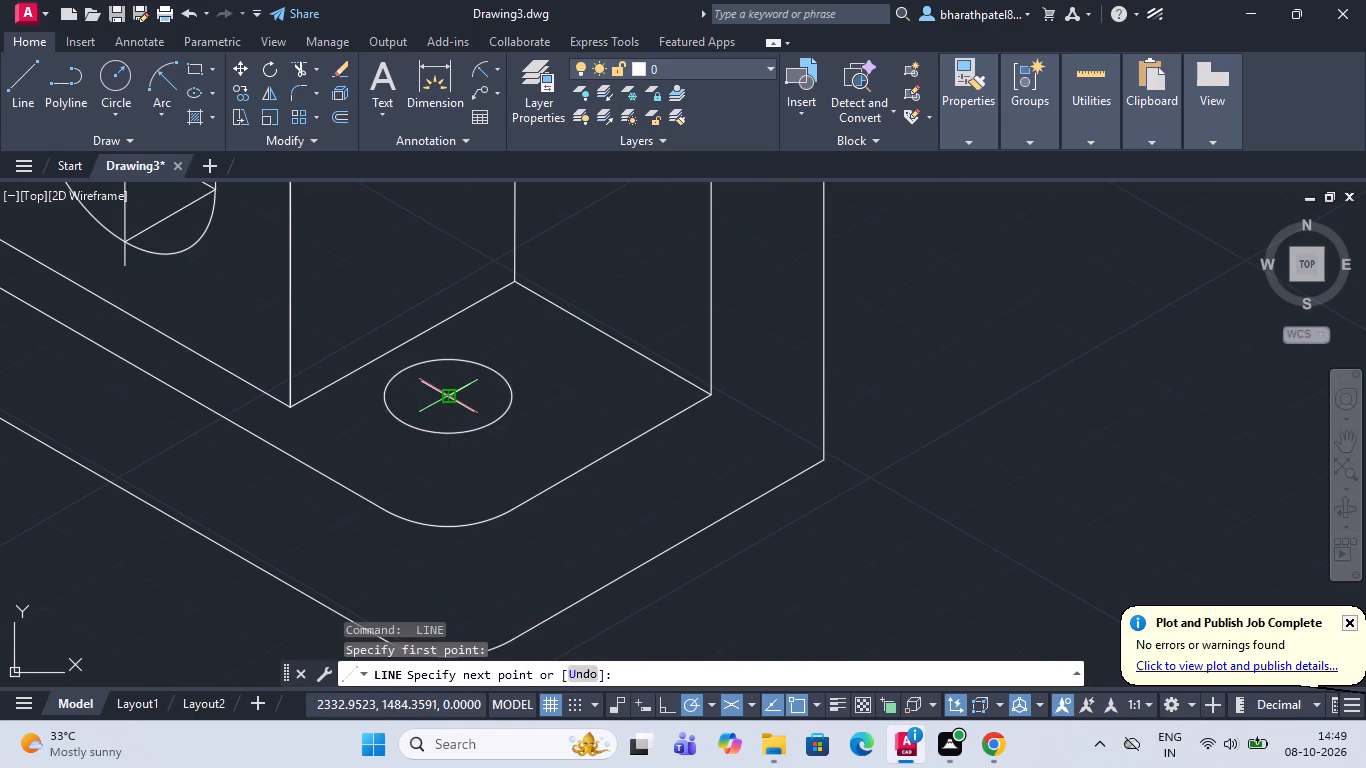
pyautogui.click(426, 413)
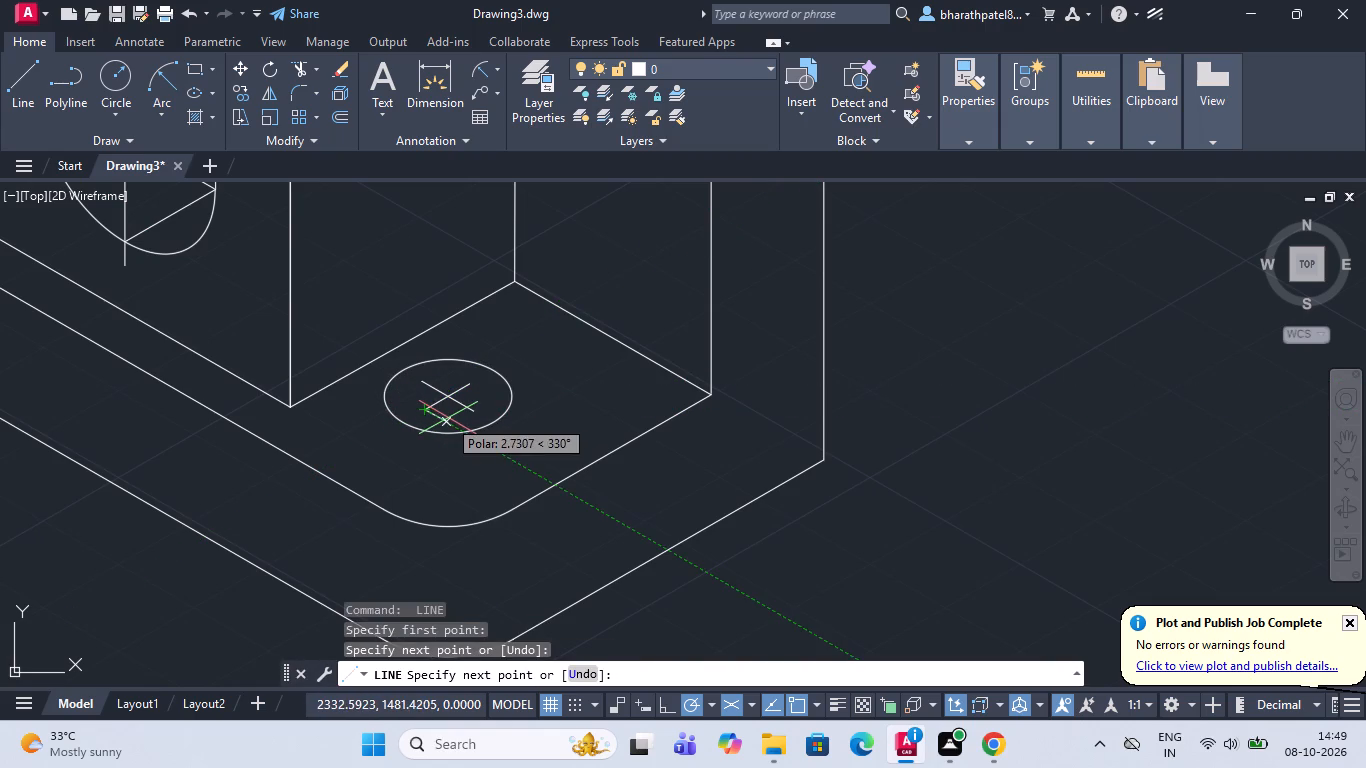
pyautogui.press('Escape')
# Draw a temporary chain of short lines across both centre mark lines inside the partly hidden rear base hole as a cutting edge.
pyautogui.scroll(-4, 451, 410)
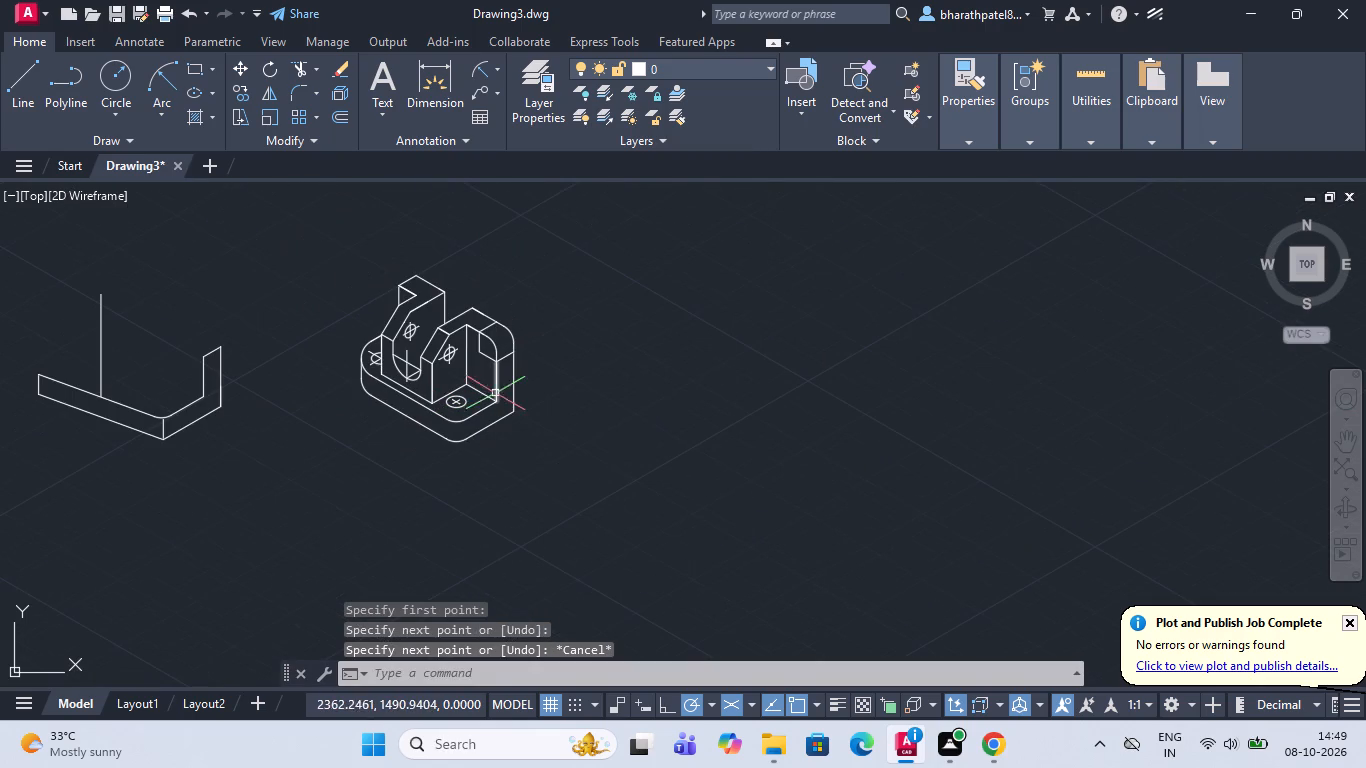
pyautogui.scroll(3, 371, 340)
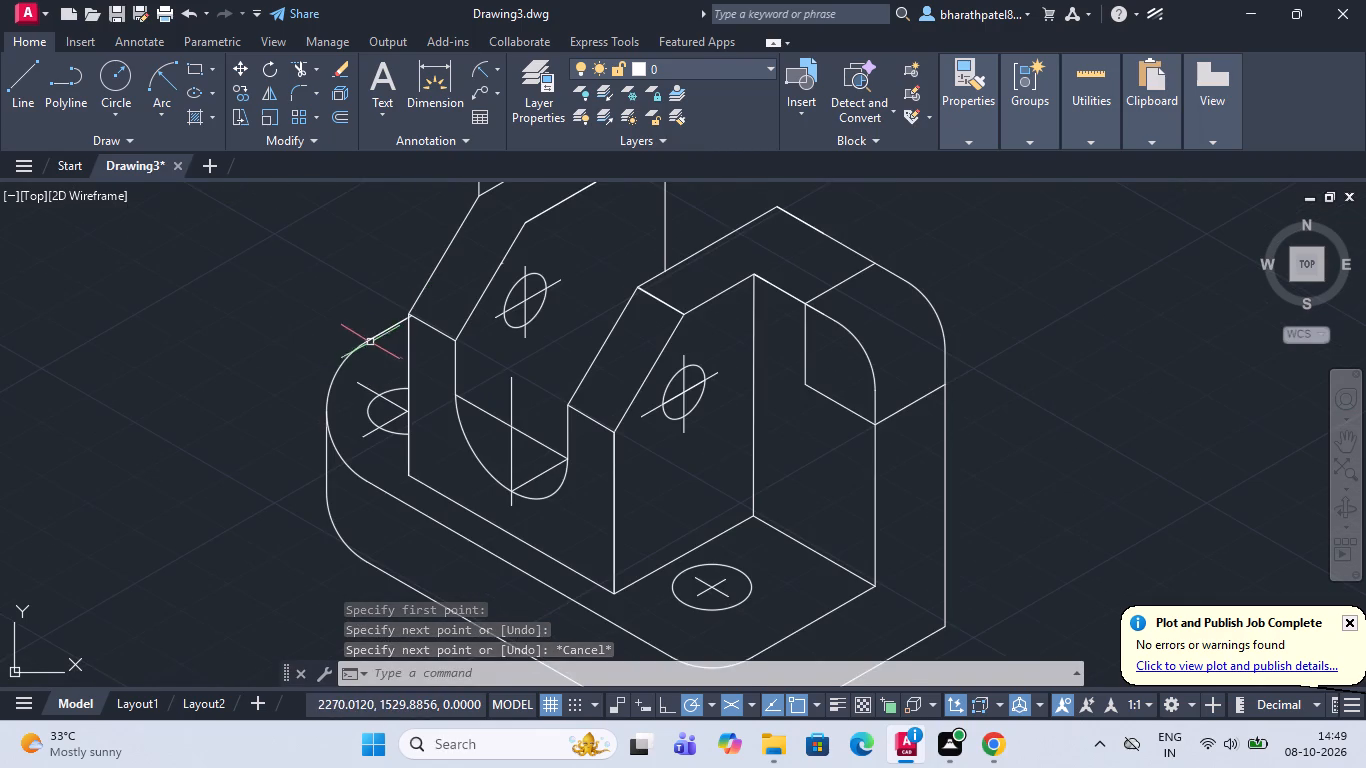
pyautogui.click(31, 69)
pyautogui.scroll(4, 388, 406)
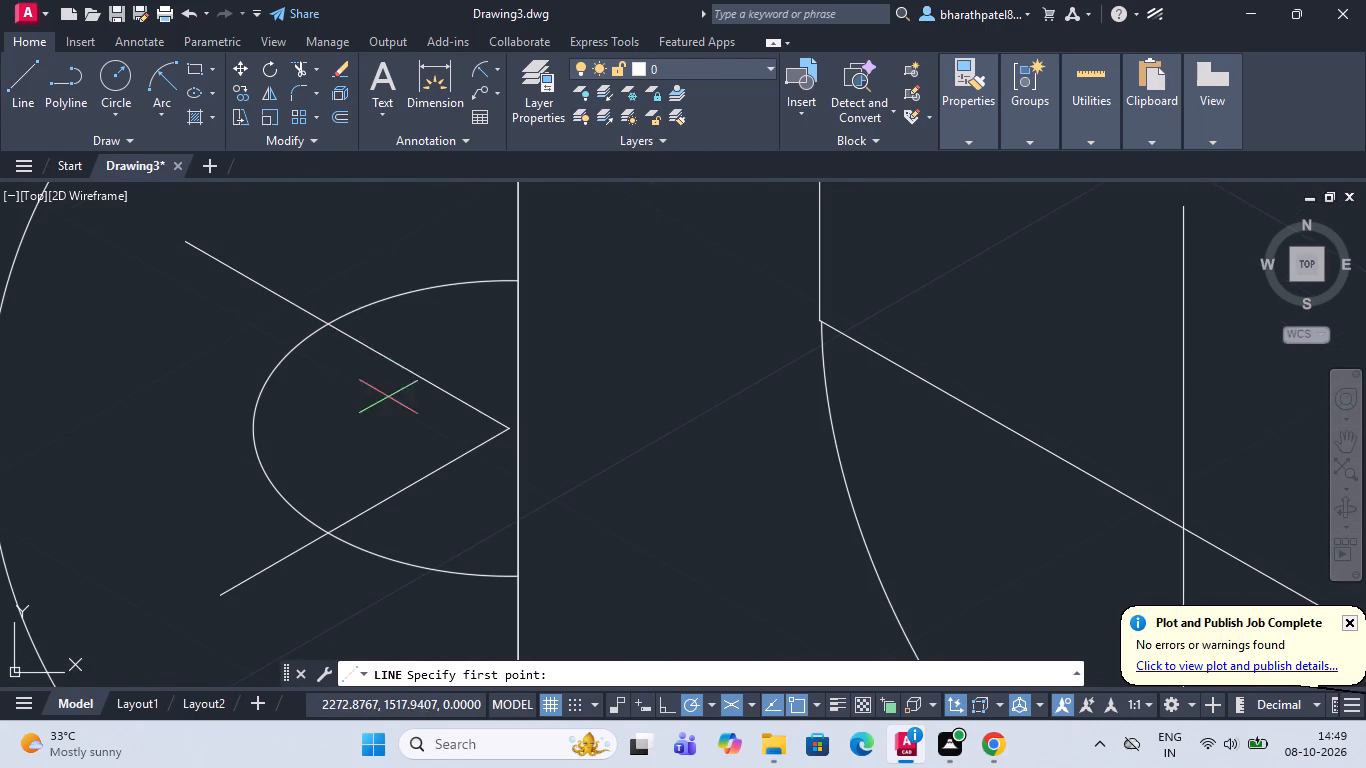
pyautogui.click(391, 326)
pyautogui.click(355, 369)
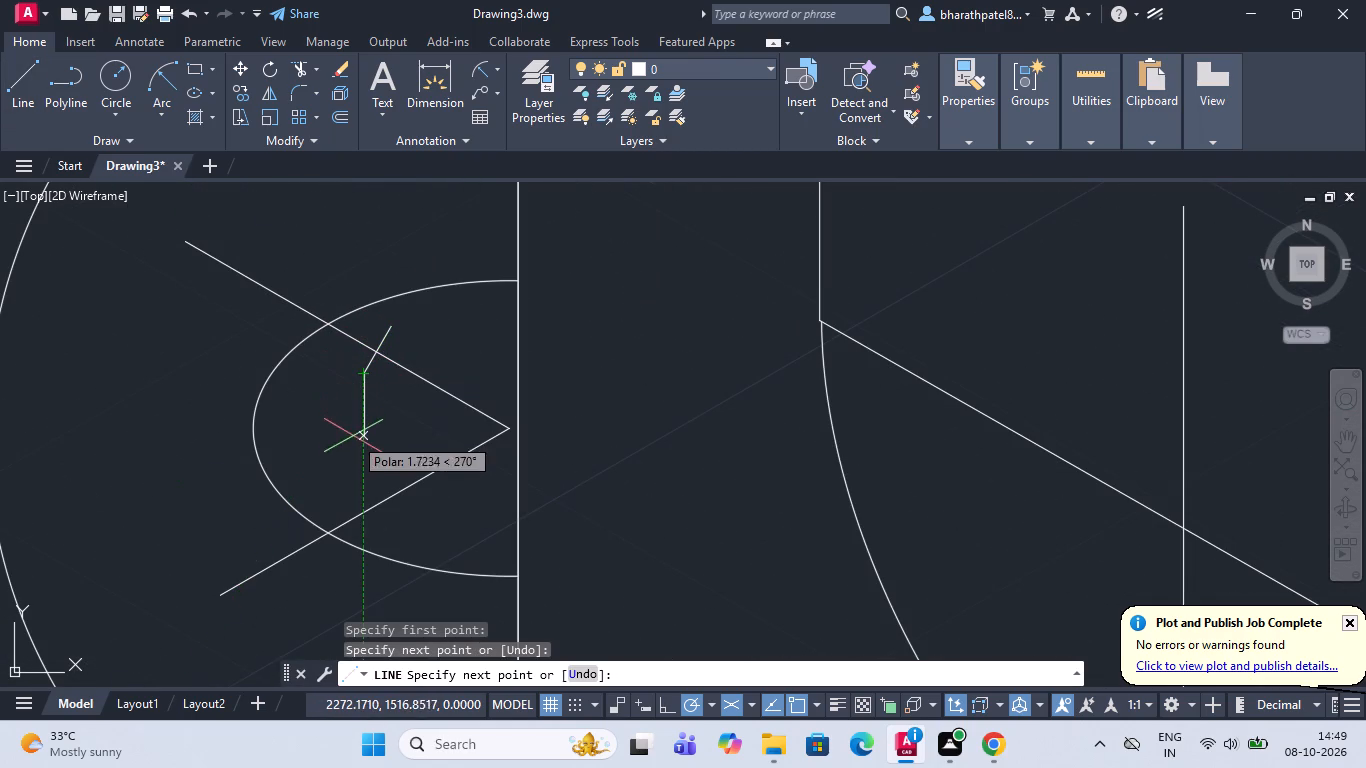
pyautogui.click(372, 518)
pyautogui.click(371, 528)
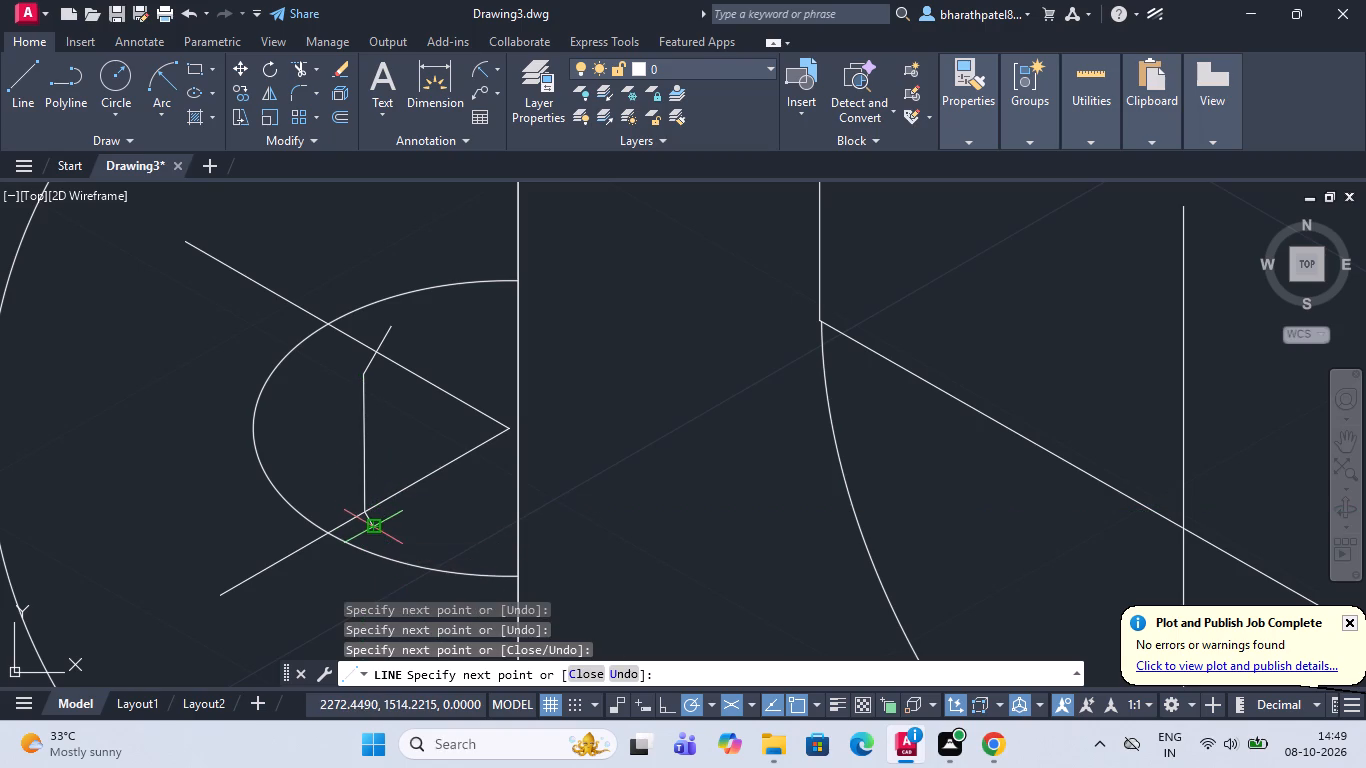
pyautogui.press('Escape')
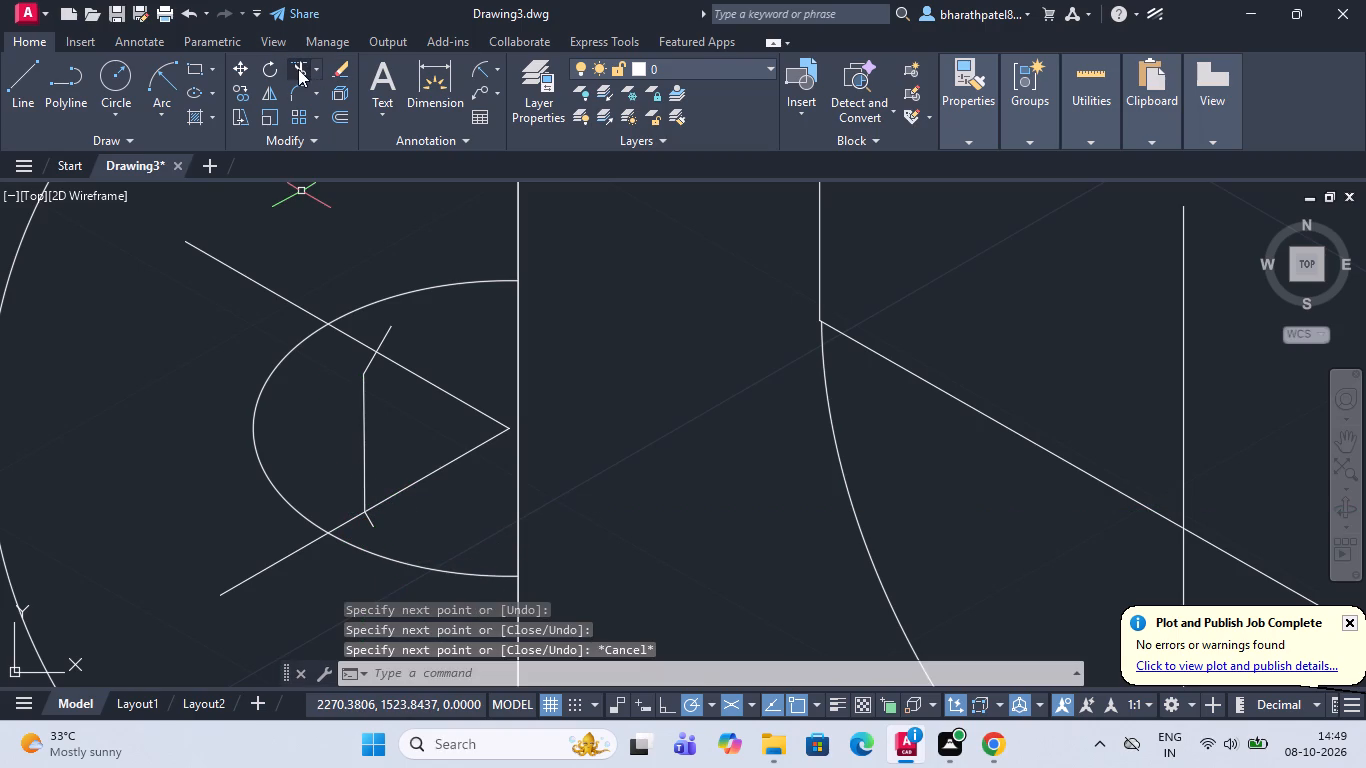
# Trim the rear base hole's two centre mark lines back to inside the hole and remove the temporary cutting lines.
pyautogui.click(297, 69)
pyautogui.click(356, 339)
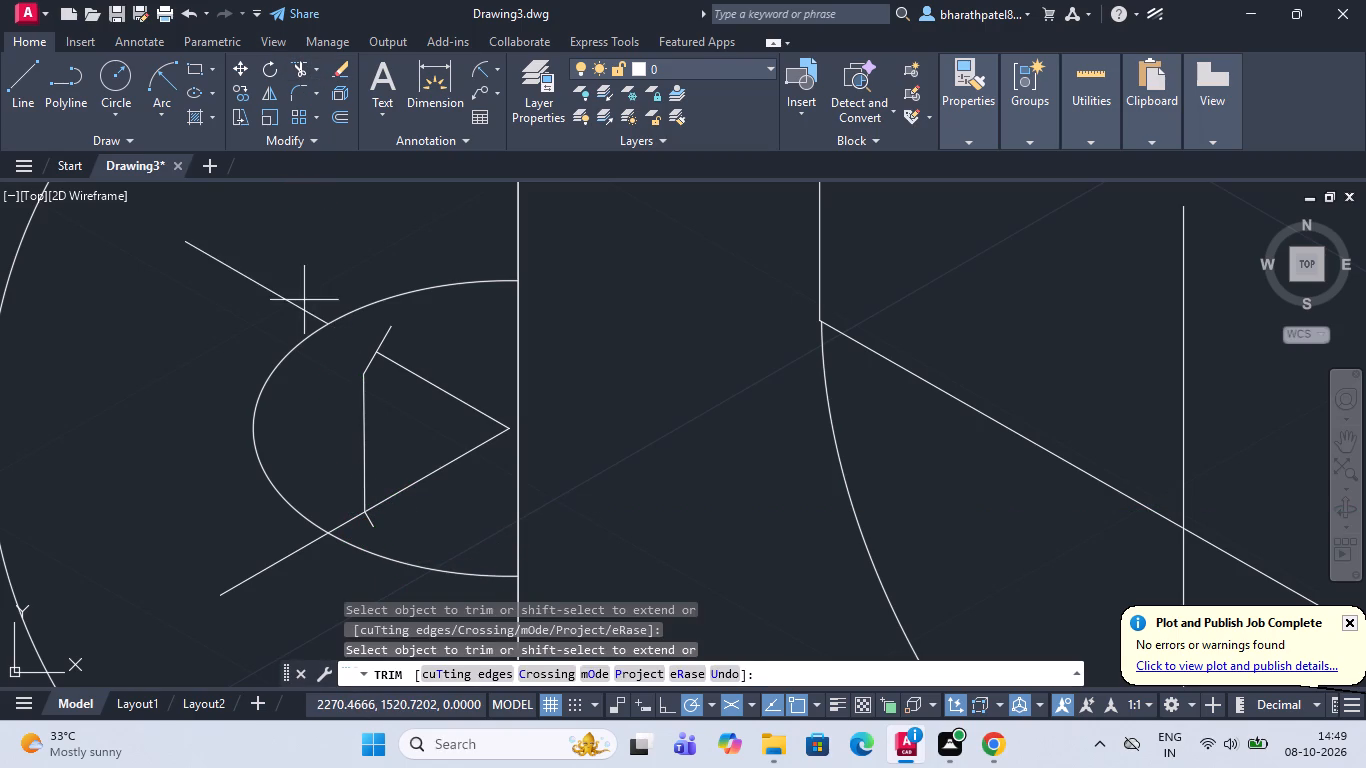
pyautogui.click(304, 300)
pyautogui.click(287, 309)
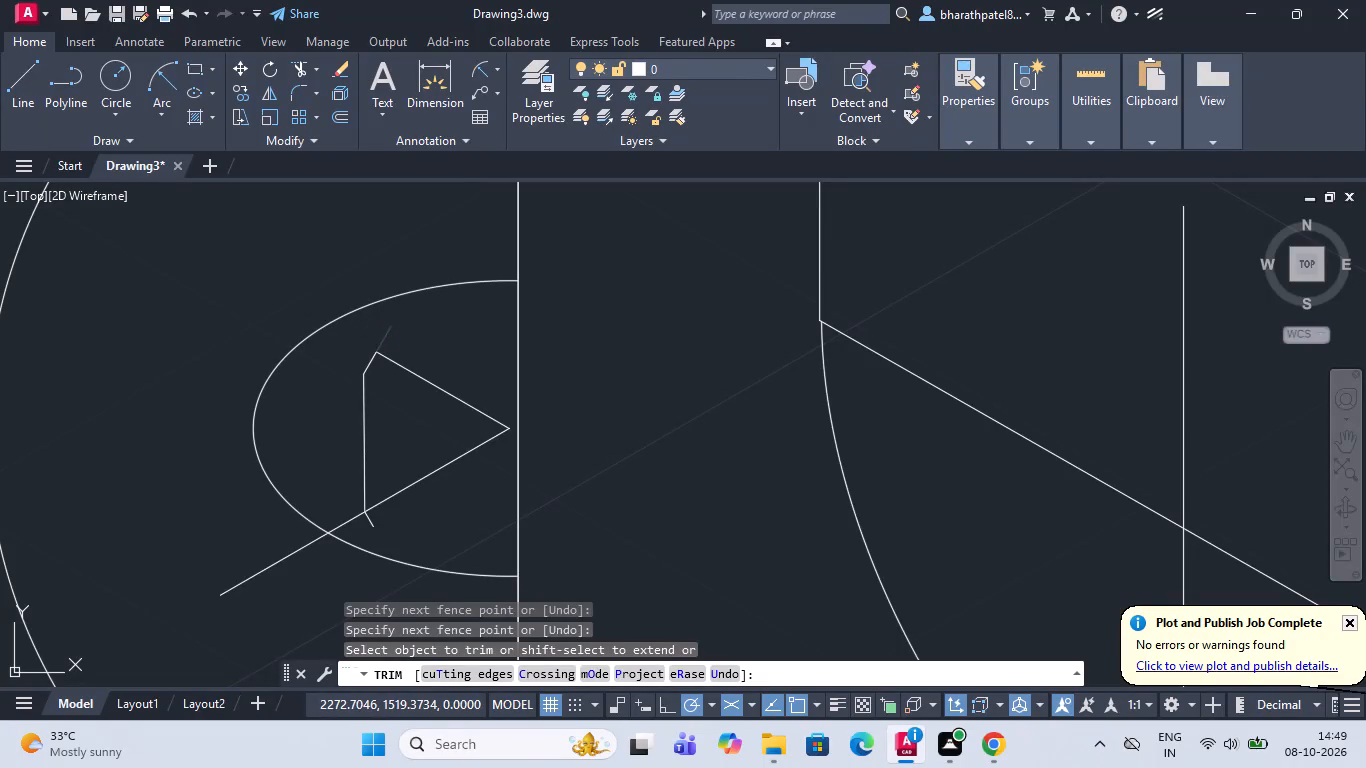
pyautogui.click(382, 347)
pyautogui.click(362, 363)
pyautogui.click(380, 391)
pyautogui.click(364, 405)
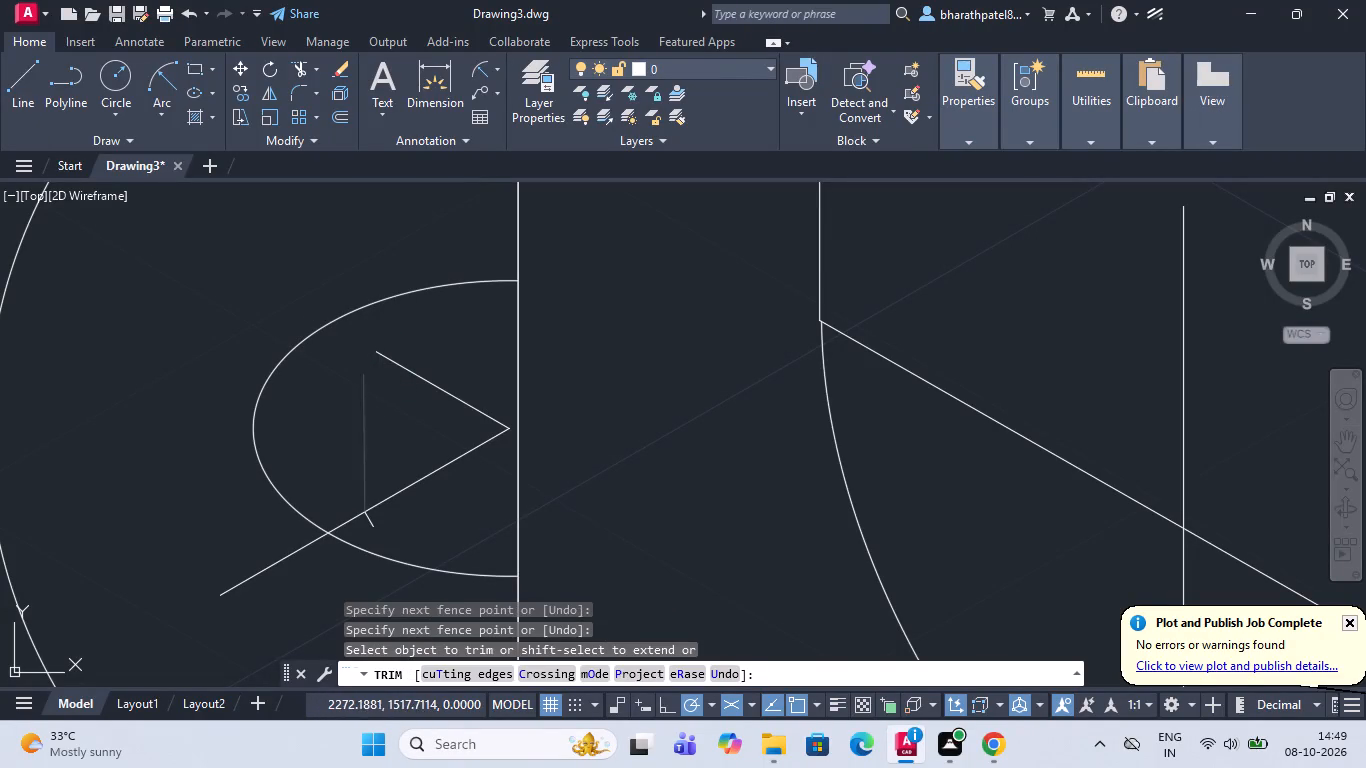
pyautogui.moveTo(333, 471); pyautogui.dragTo(339, 483)
pyautogui.click(362, 528)
pyautogui.click(362, 528)
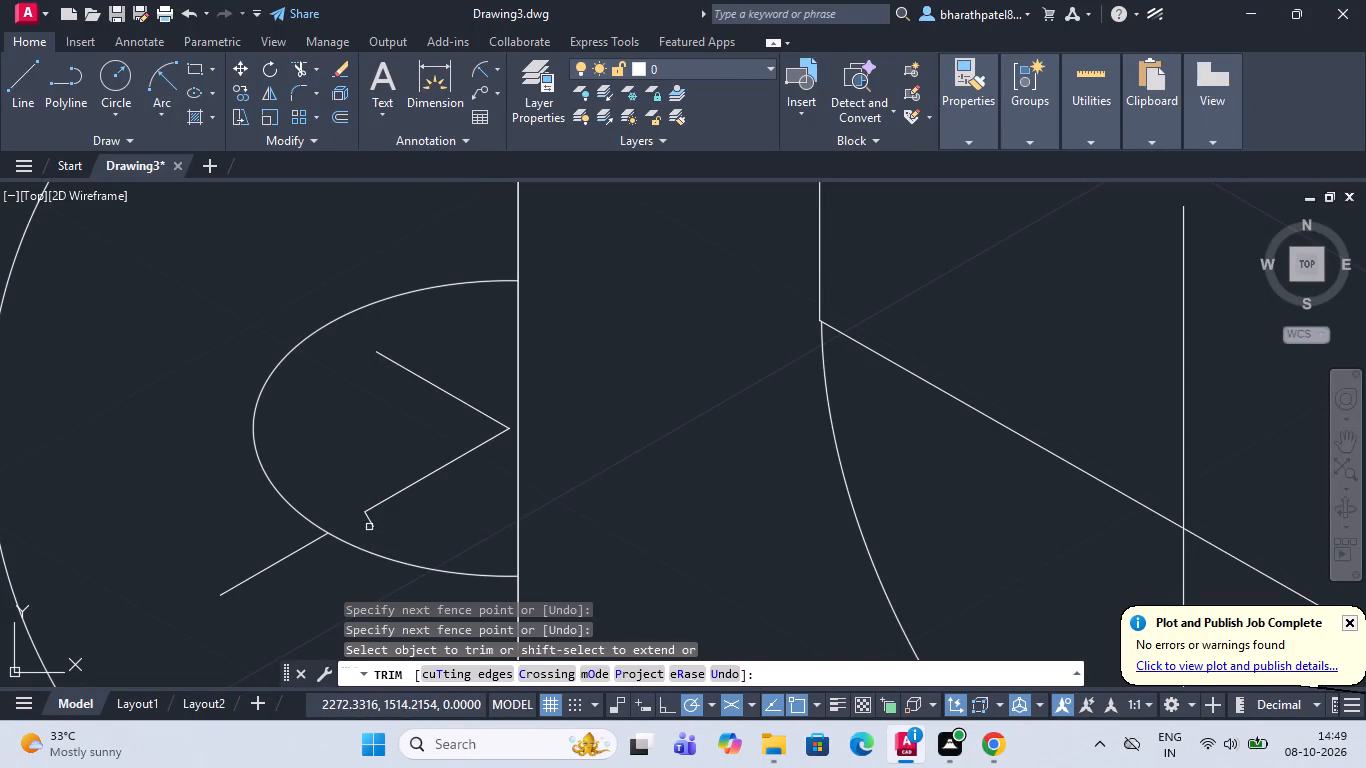
pyautogui.click(376, 522)
pyautogui.moveTo(374, 521); pyautogui.dragTo(357, 527)
pyautogui.click(357, 527)
pyautogui.click(266, 546)
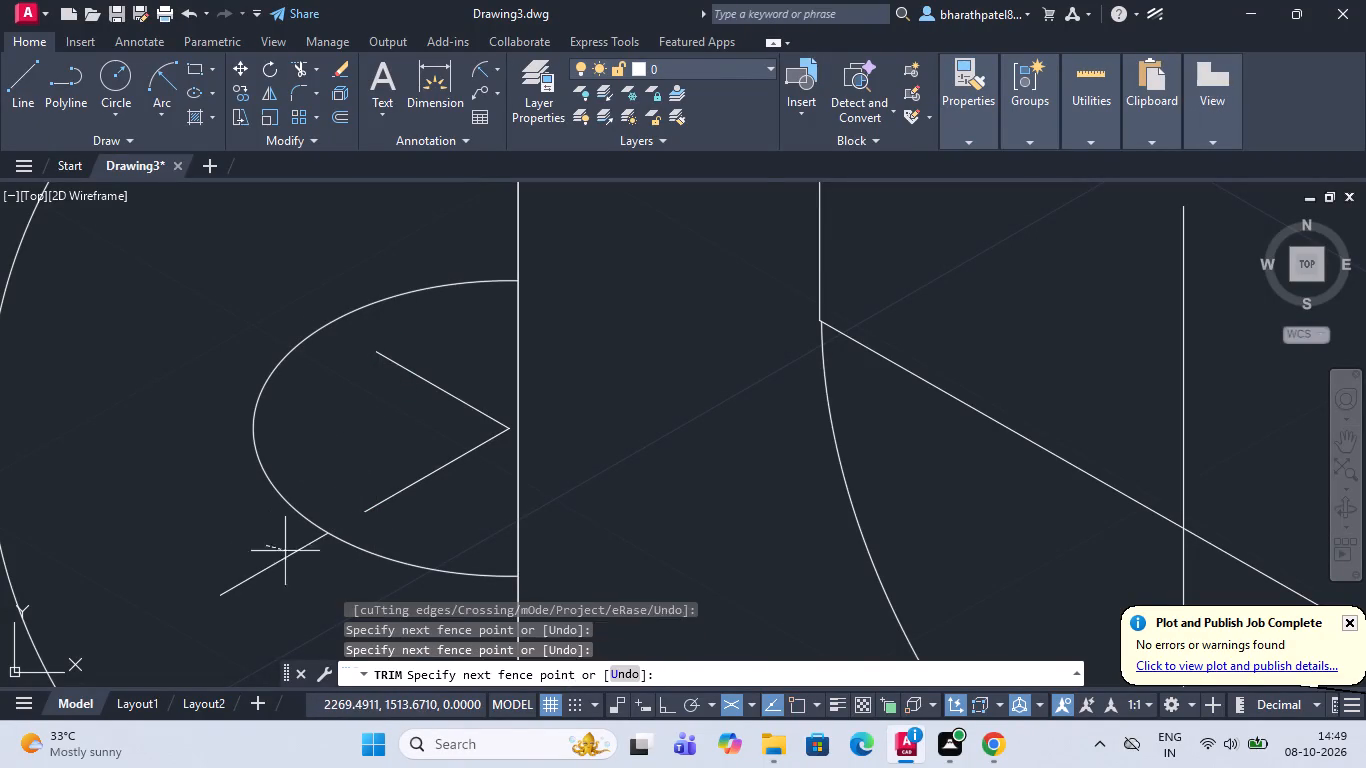
pyautogui.click(305, 568)
# Draw centre mark lines from the upright's rounded-corner centre, one about 4.2 long at 150° and a short one at 270°.
pyautogui.scroll(-6, 308, 568)
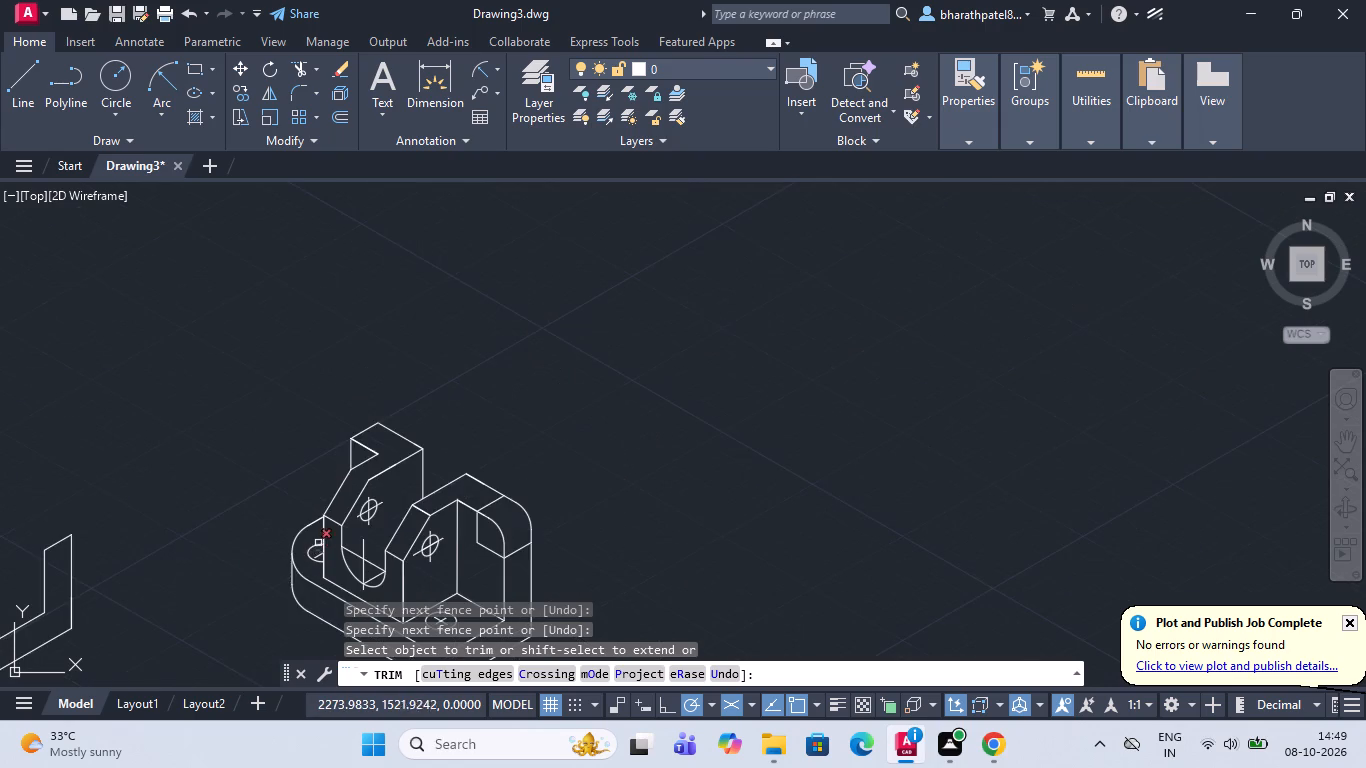
pyautogui.scroll(-3, 318, 537)
pyautogui.scroll(3, 356, 585)
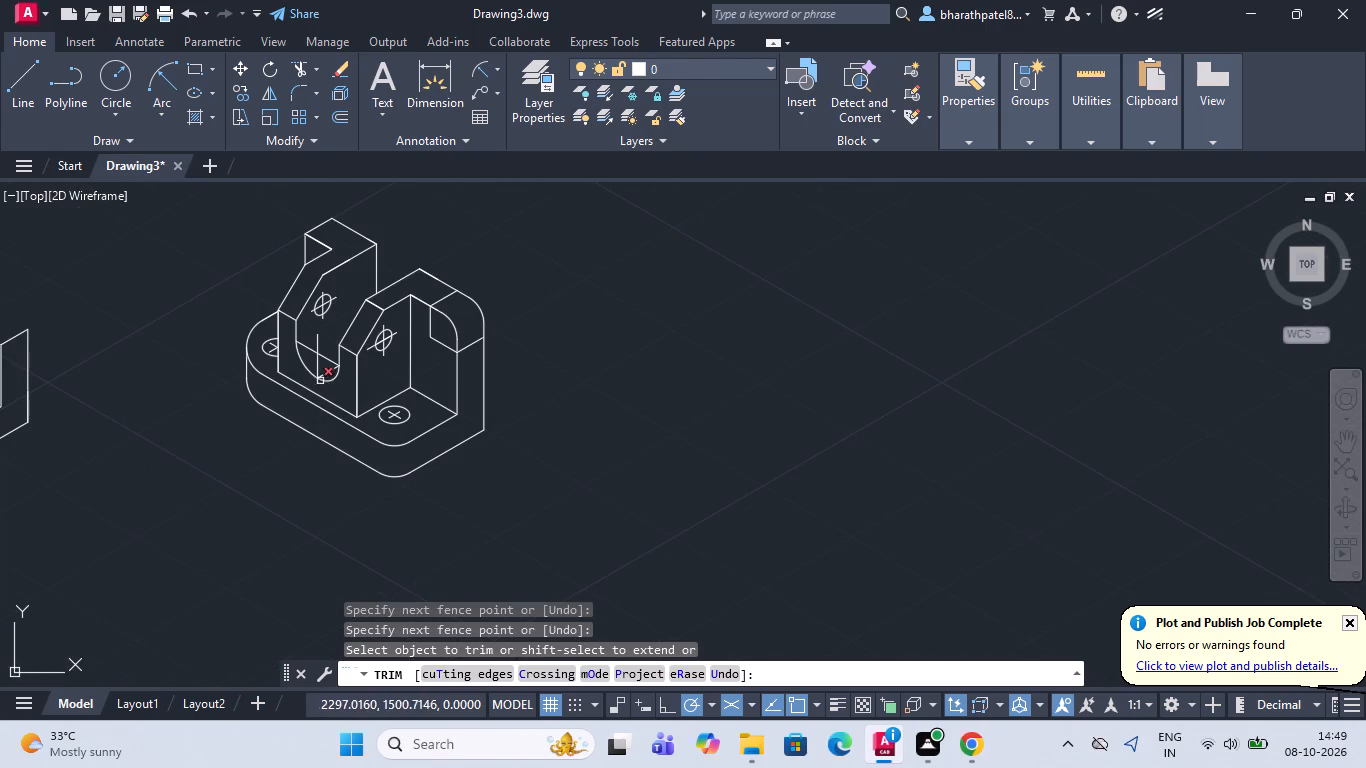
pyautogui.scroll(2, 318, 381)
pyautogui.scroll(-2, 308, 419)
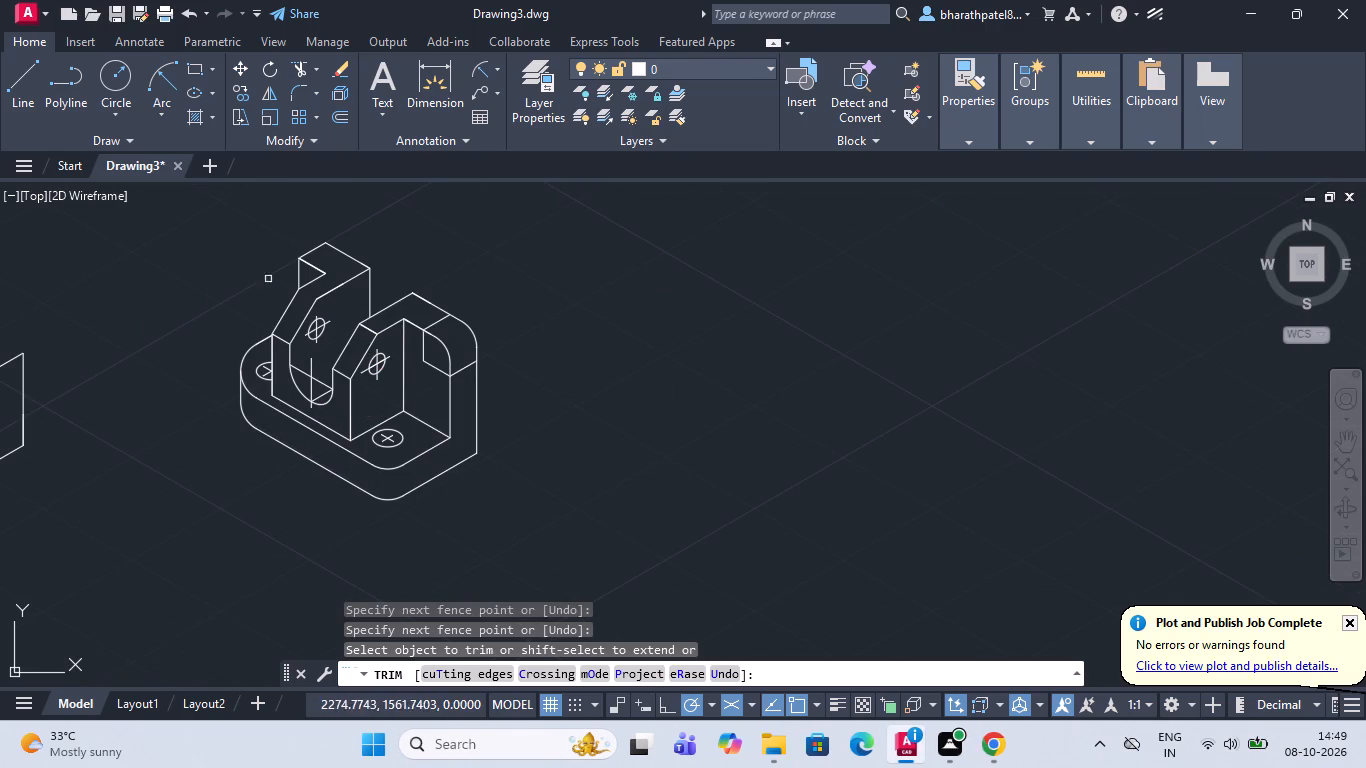
pyautogui.click(31, 66)
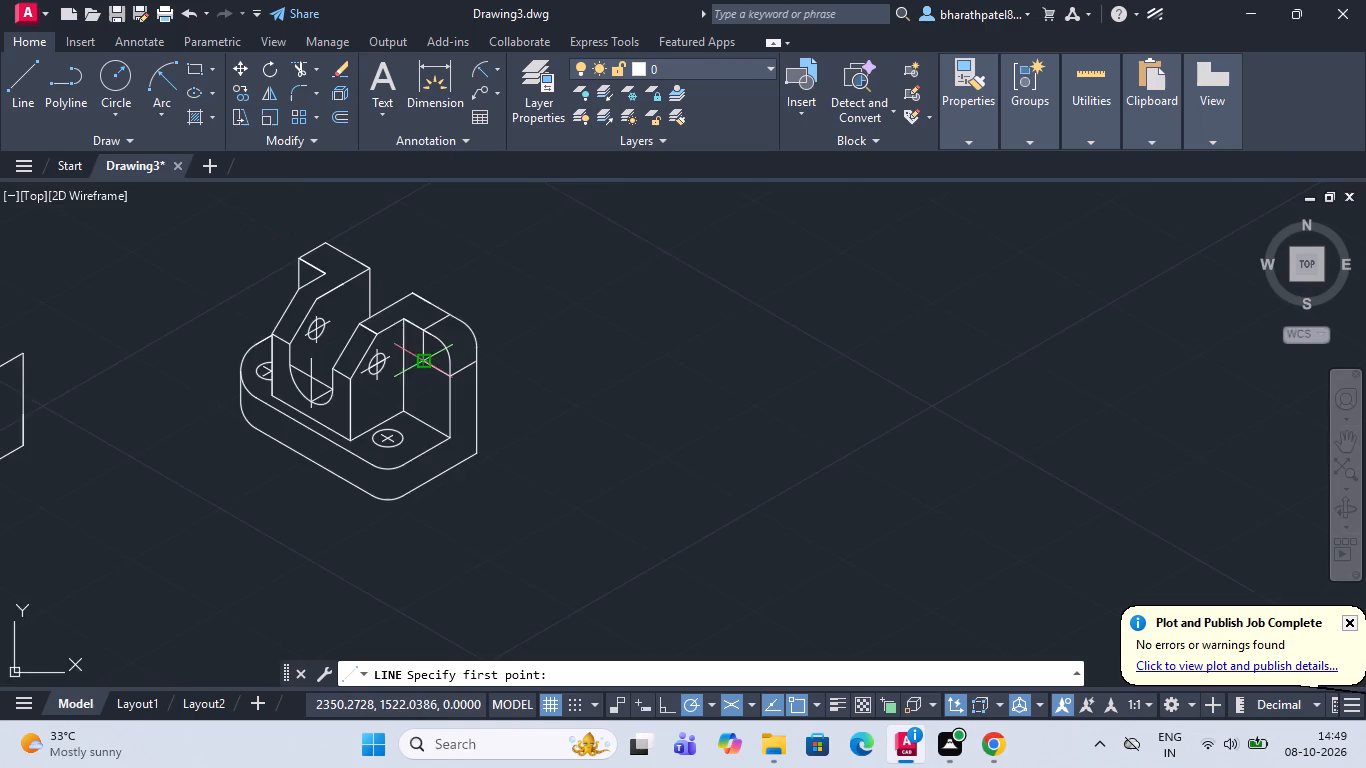
pyautogui.scroll(4, 424, 356)
pyautogui.click(405, 379)
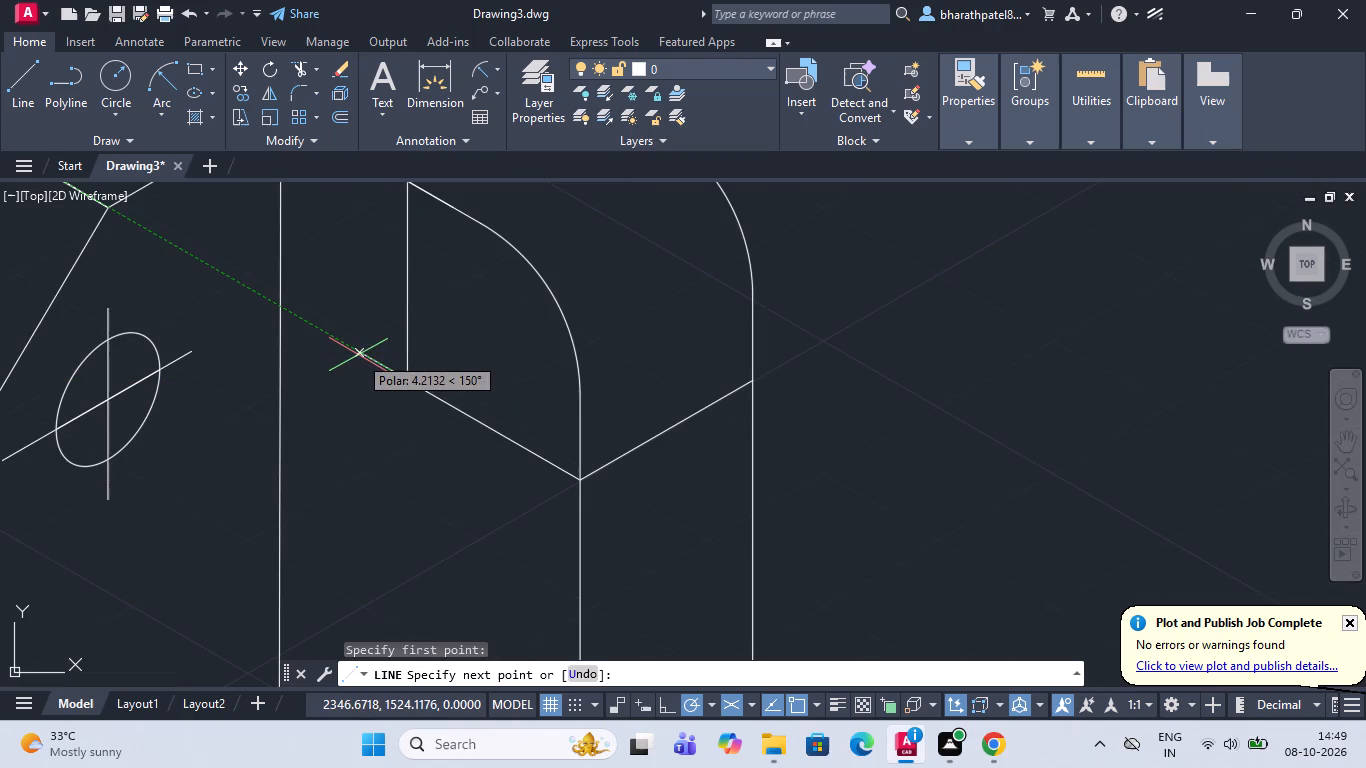
pyautogui.click(358, 355)
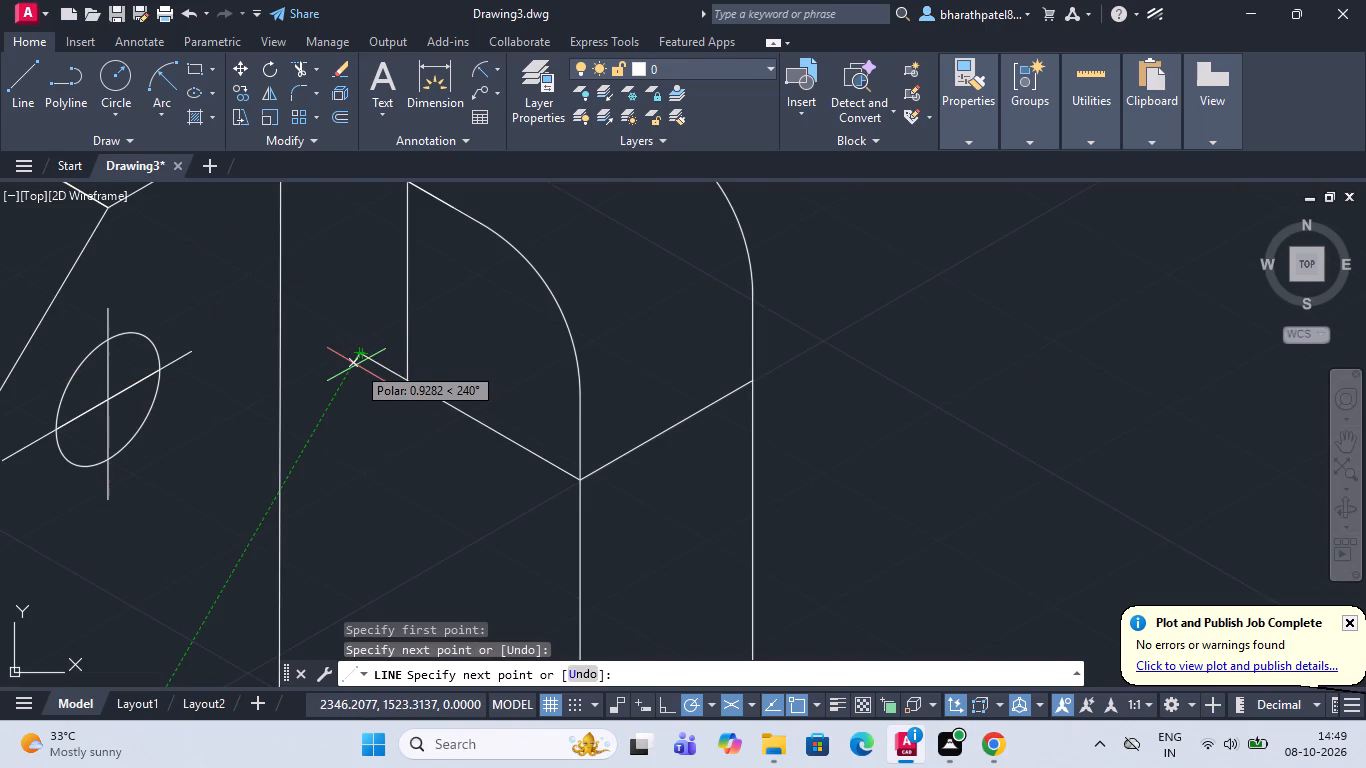
pyautogui.press('space')
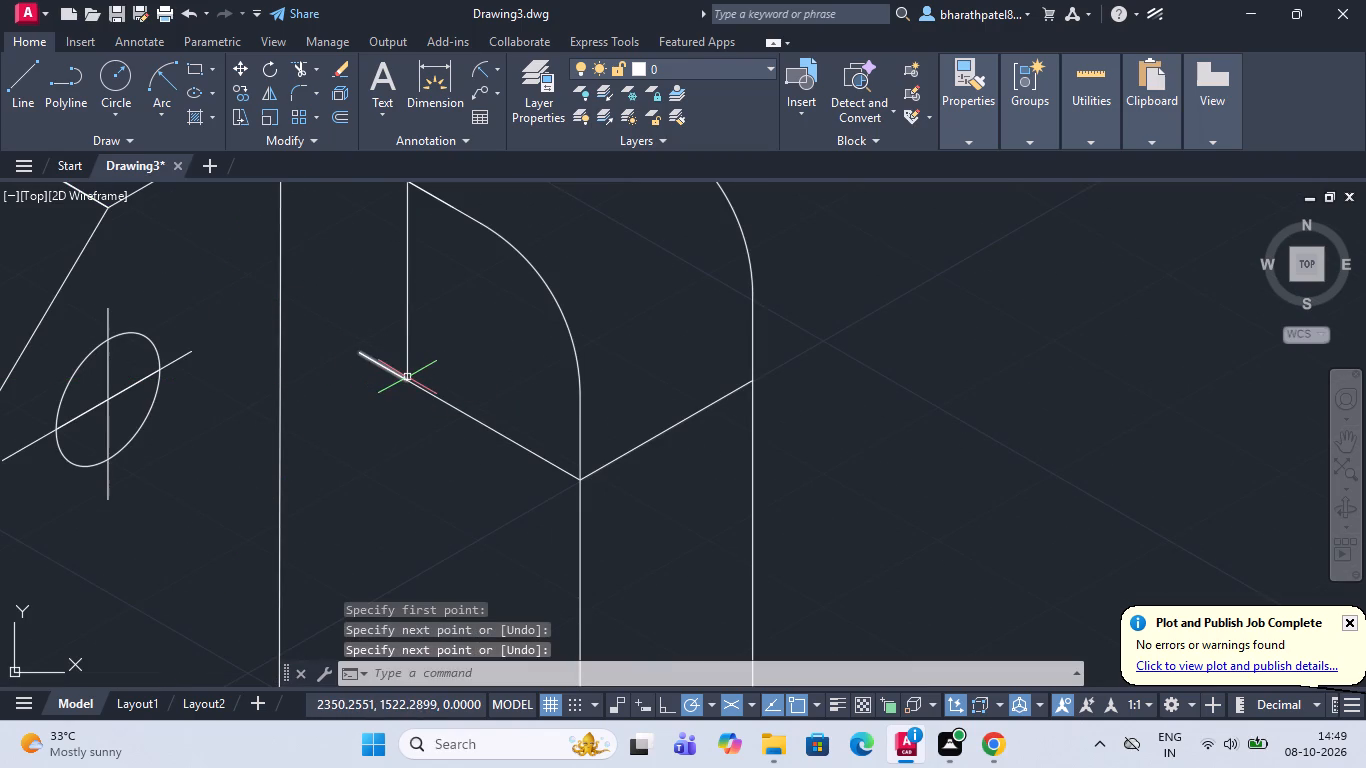
pyautogui.press('space')
pyautogui.click(407, 380)
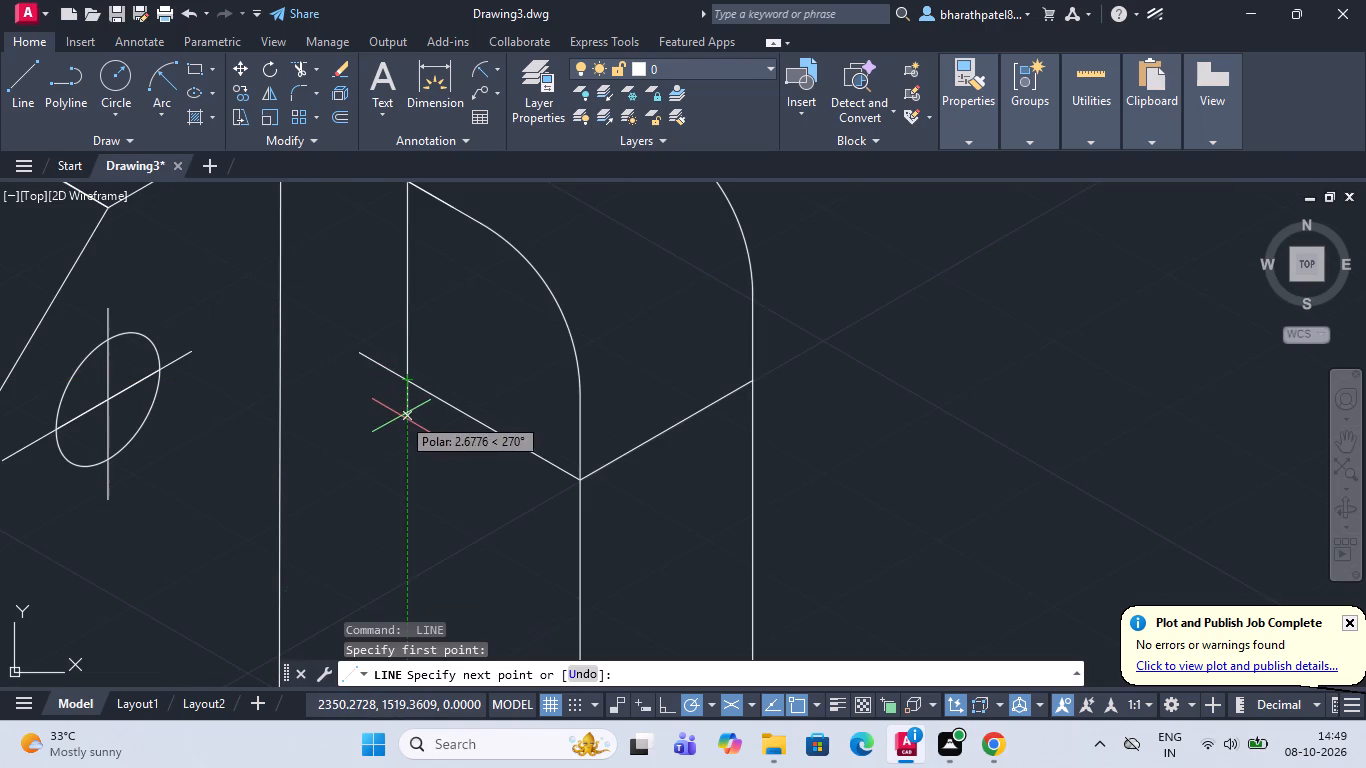
pyautogui.click(404, 424)
pyautogui.press('space')
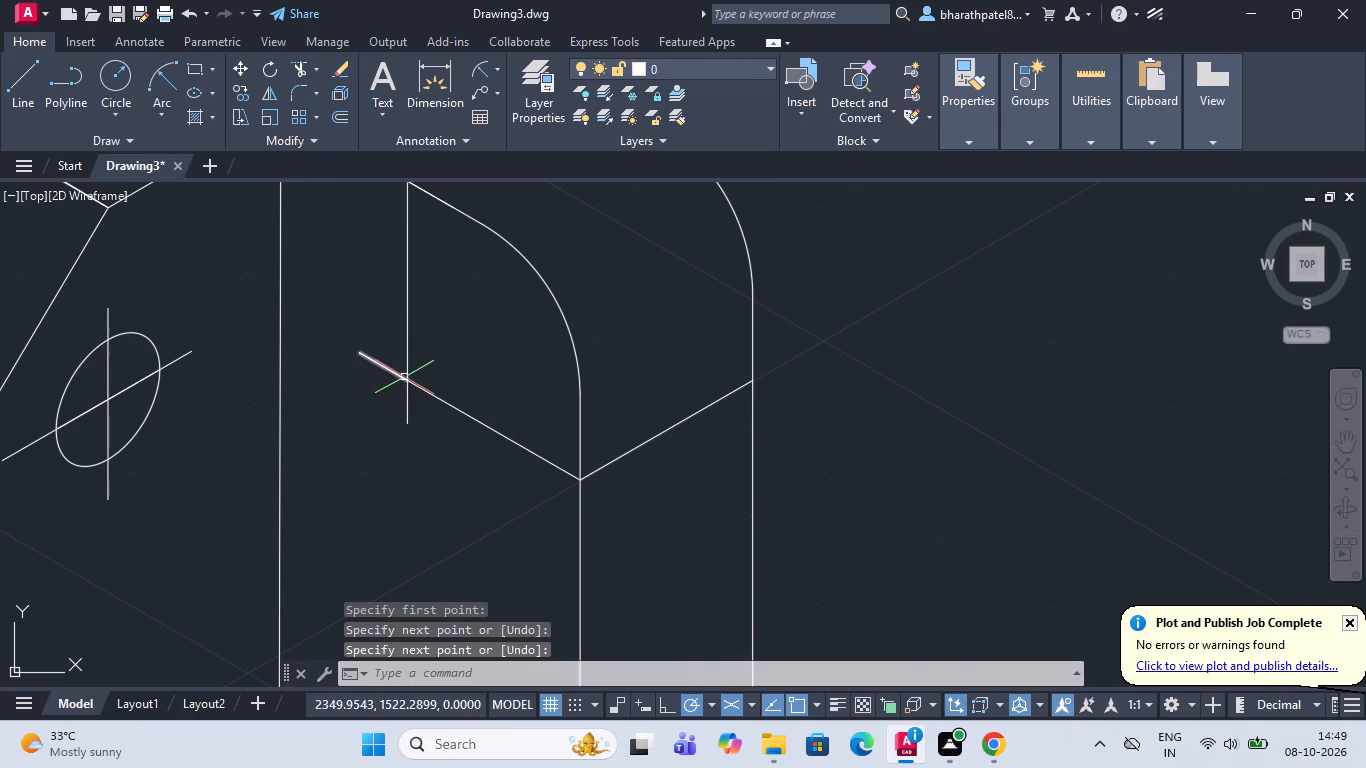
# Draw a temporary chain of lines around the rounded-corner centre, crossing its vertical and sloped construction lines, as a cutting edge.
pyautogui.click(16, 87)
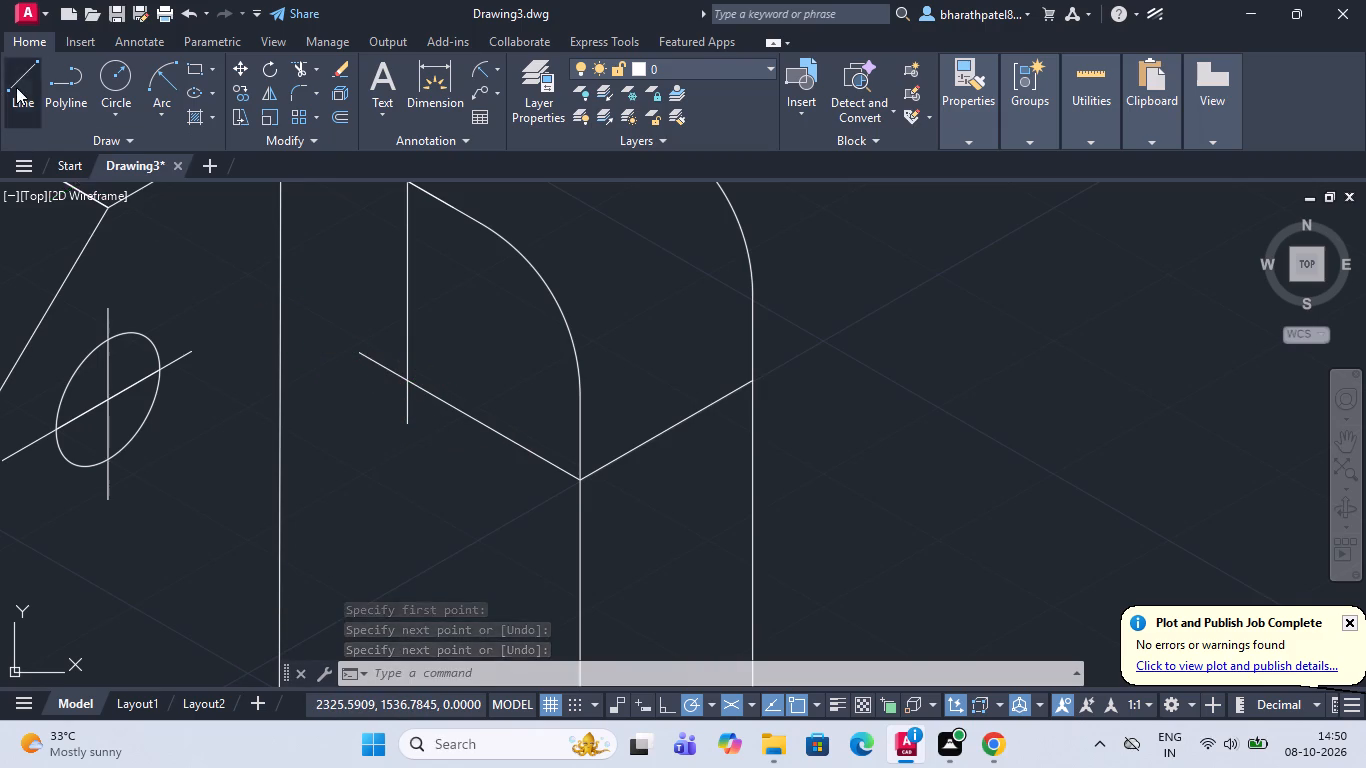
pyautogui.click(474, 381)
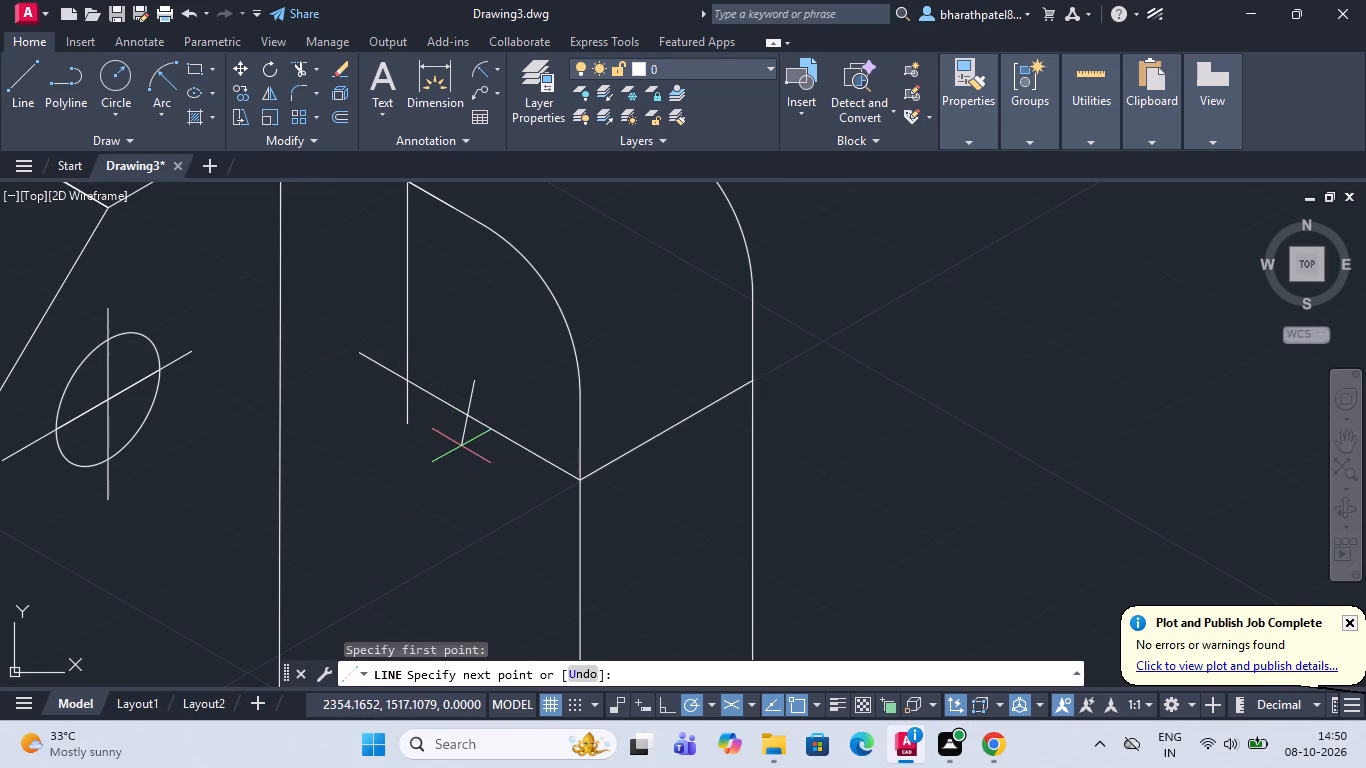
pyautogui.click(457, 445)
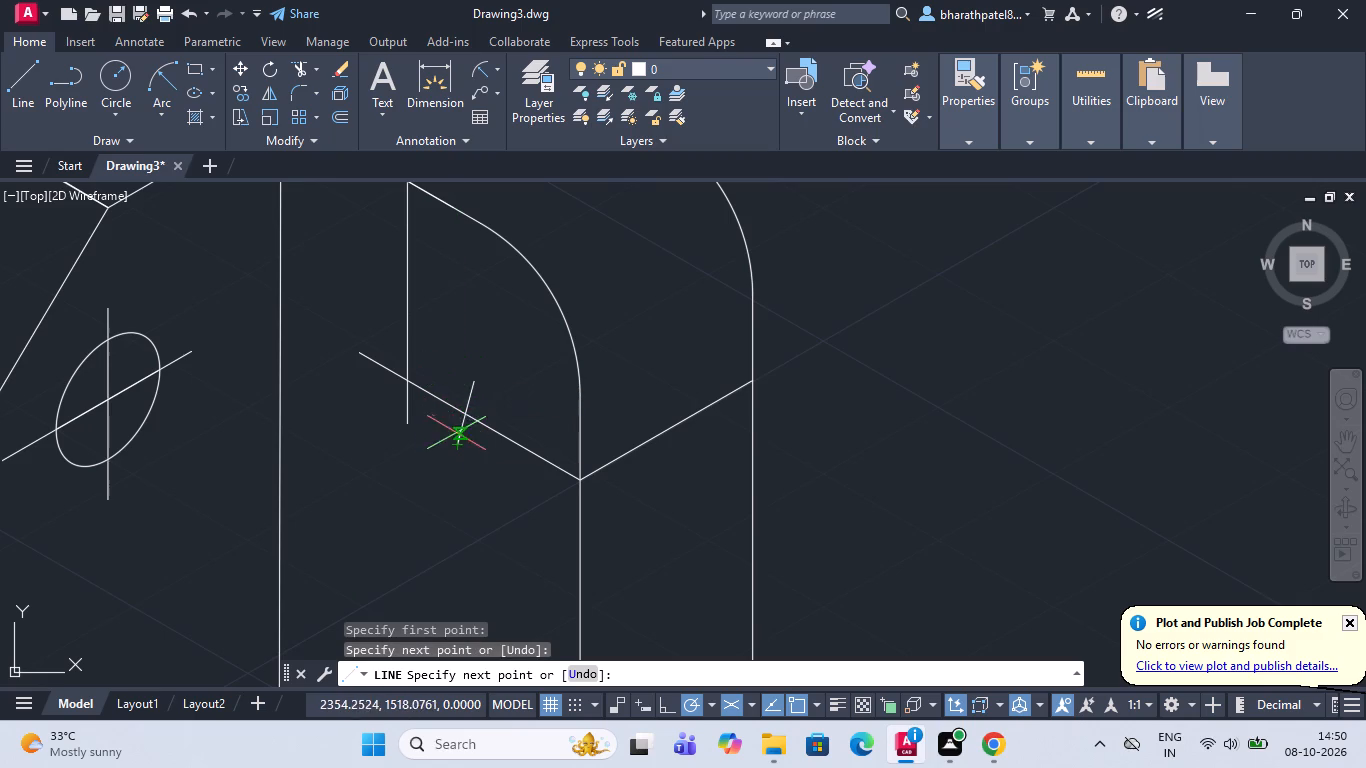
pyautogui.click(471, 373)
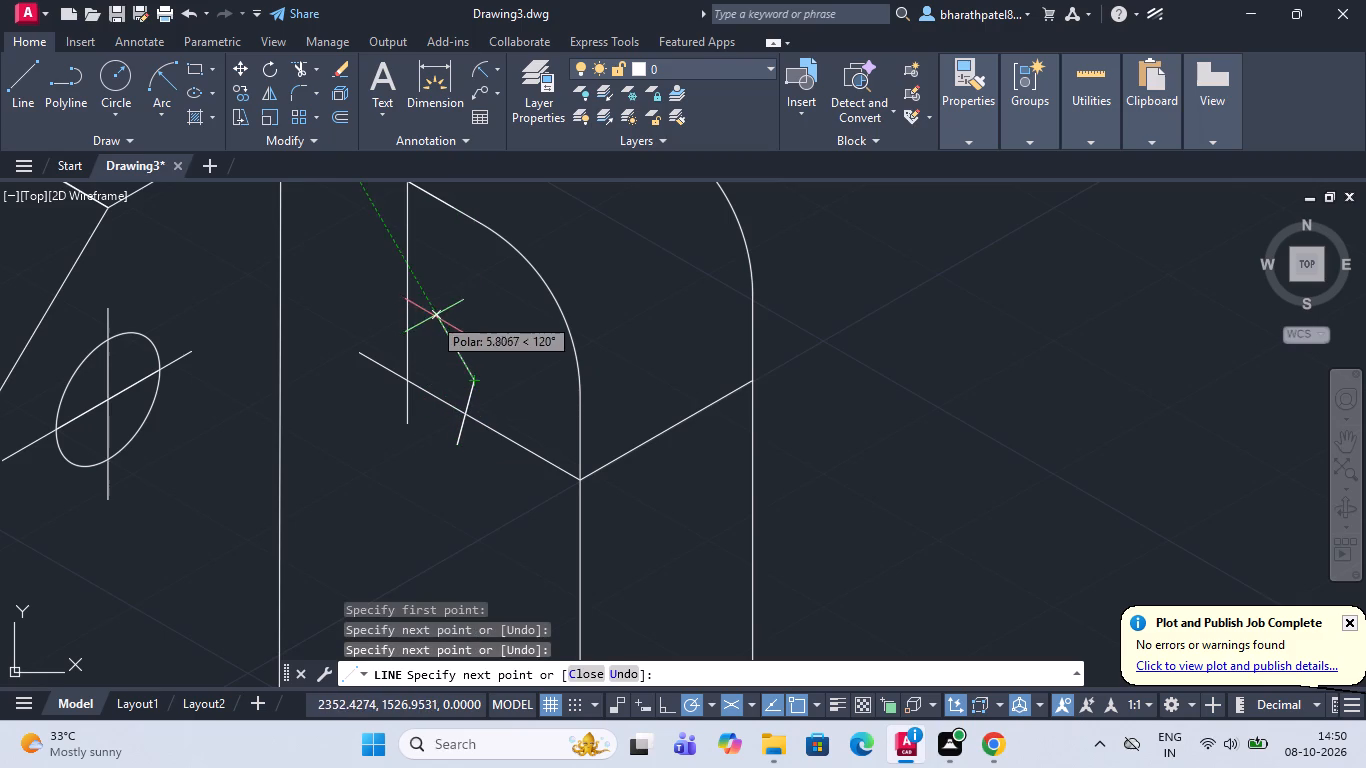
pyautogui.click(436, 316)
pyautogui.click(383, 317)
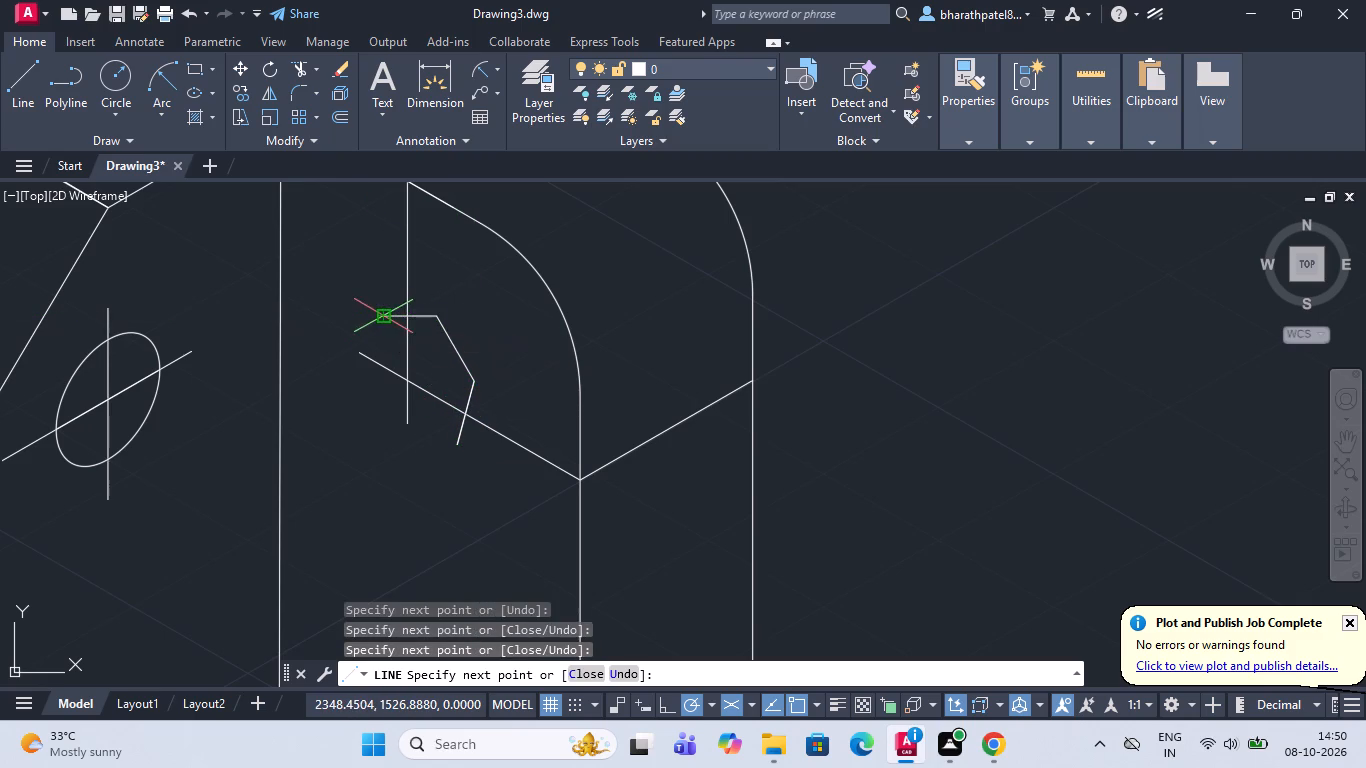
pyautogui.press('Escape')
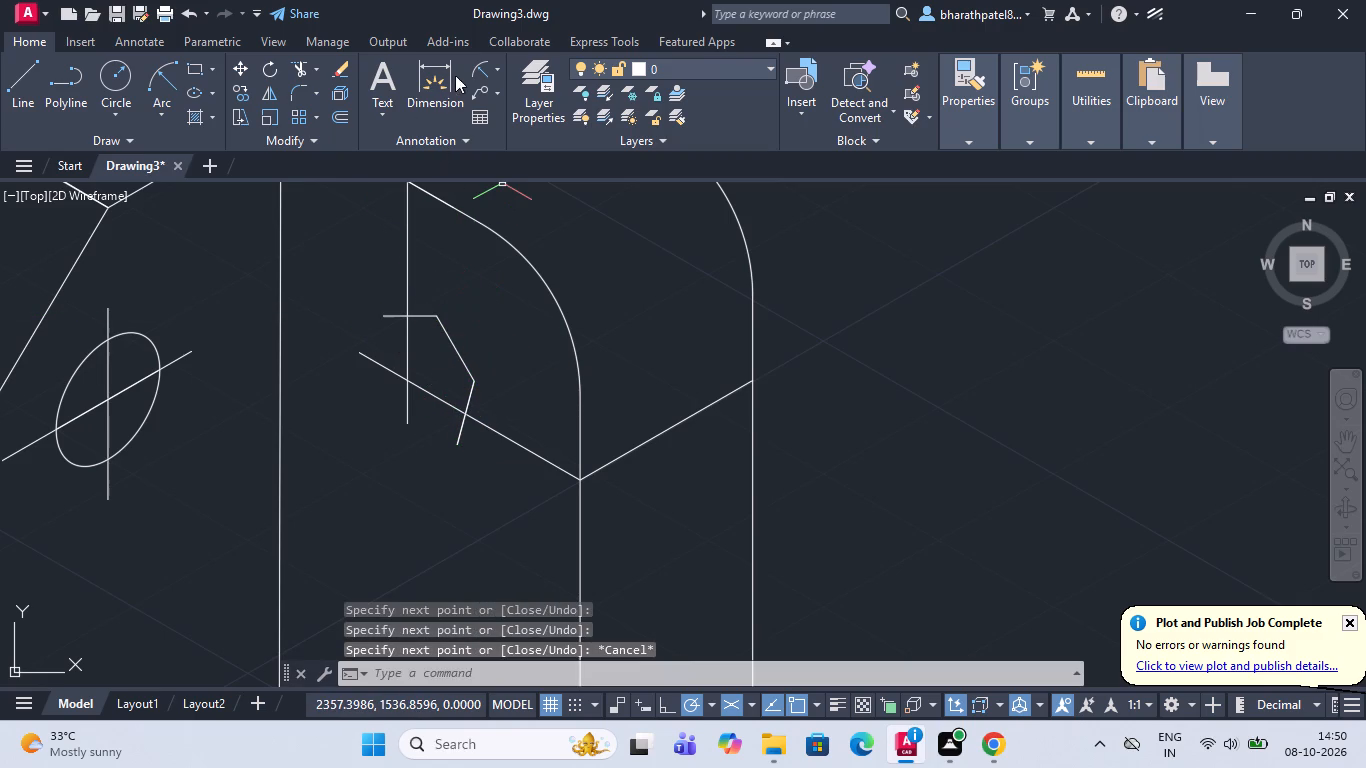
# Trim the vertical construction line above the rounded-corner centre to a short centre mark and remove the temporary cutting lines.
pyautogui.click(309, 72)
pyautogui.click(410, 269)
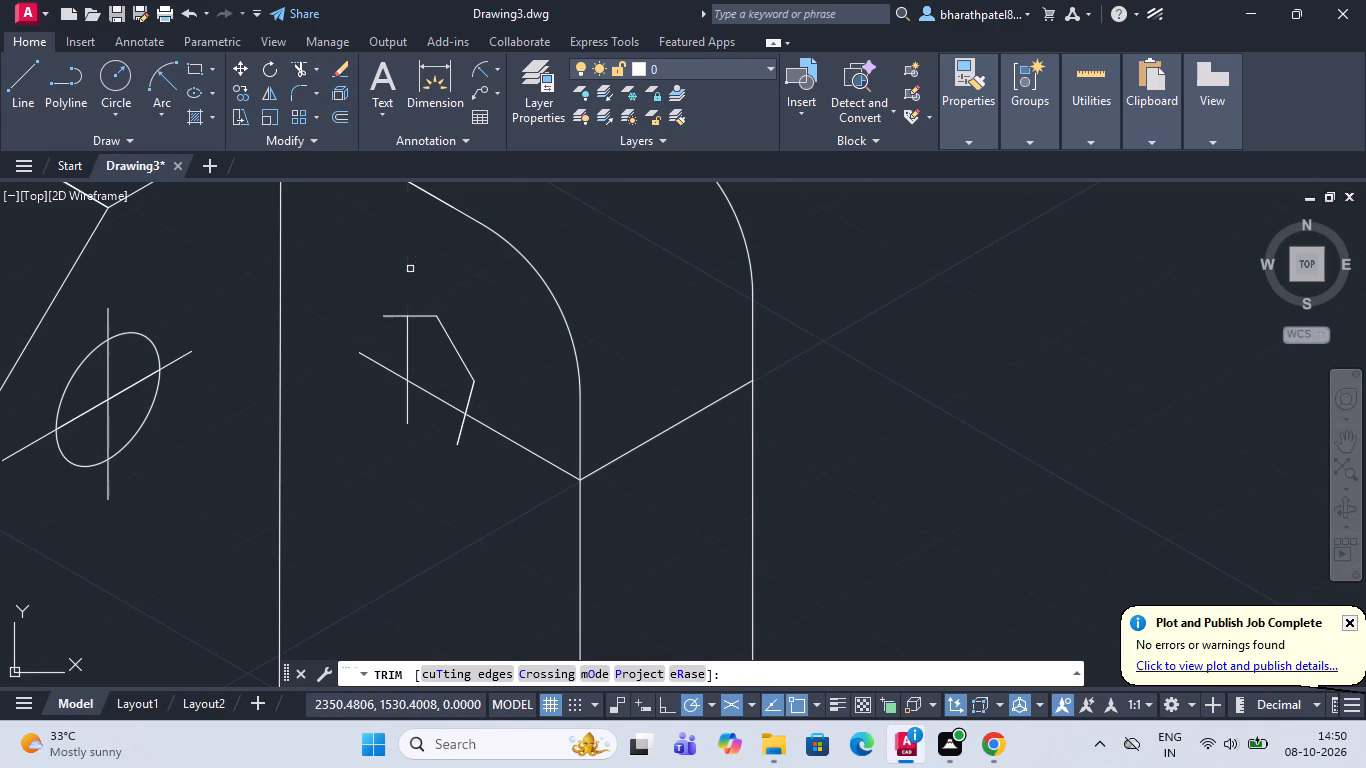
pyautogui.click(397, 321)
pyautogui.click(397, 309)
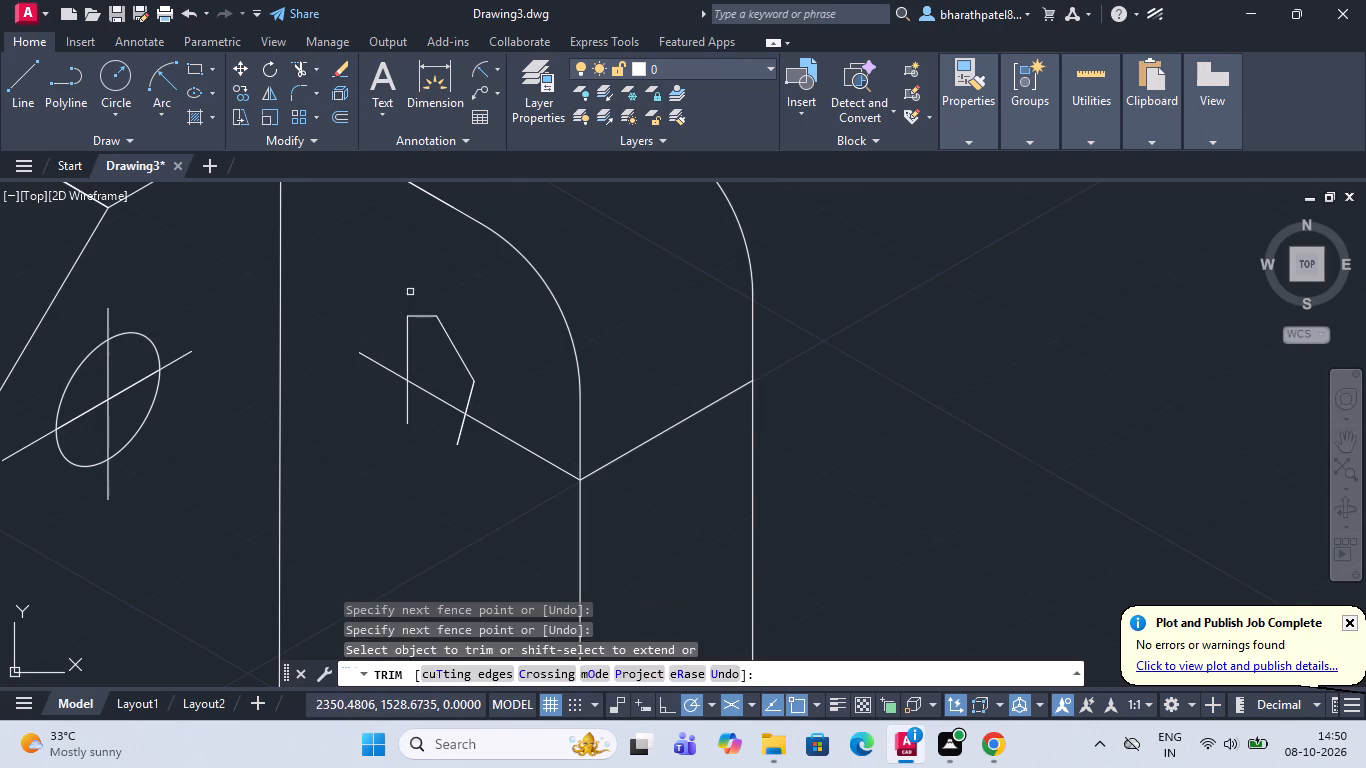
pyautogui.click(410, 292)
pyautogui.click(428, 347)
pyautogui.click(435, 354)
pyautogui.click(467, 354)
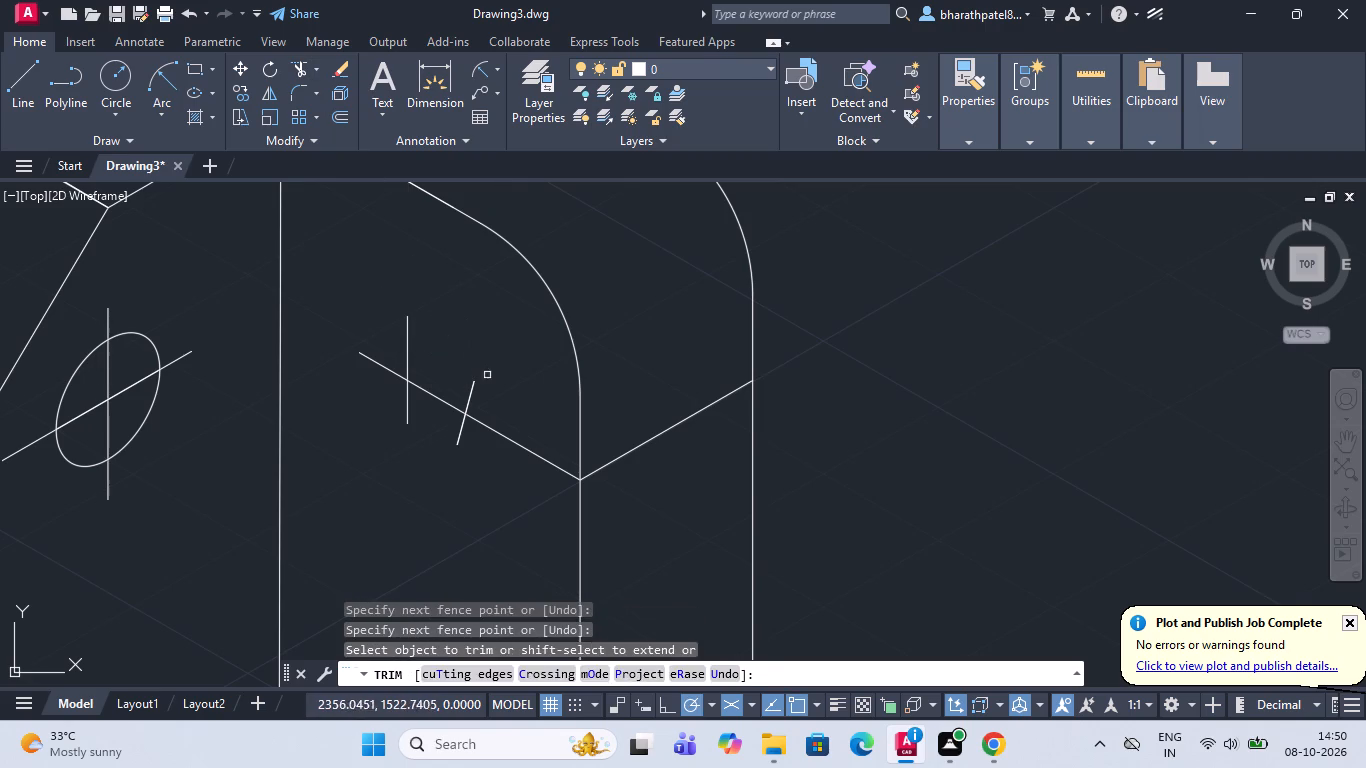
pyautogui.click(501, 399)
pyautogui.click(464, 390)
pyautogui.moveTo(444, 415); pyautogui.dragTo(465, 420)
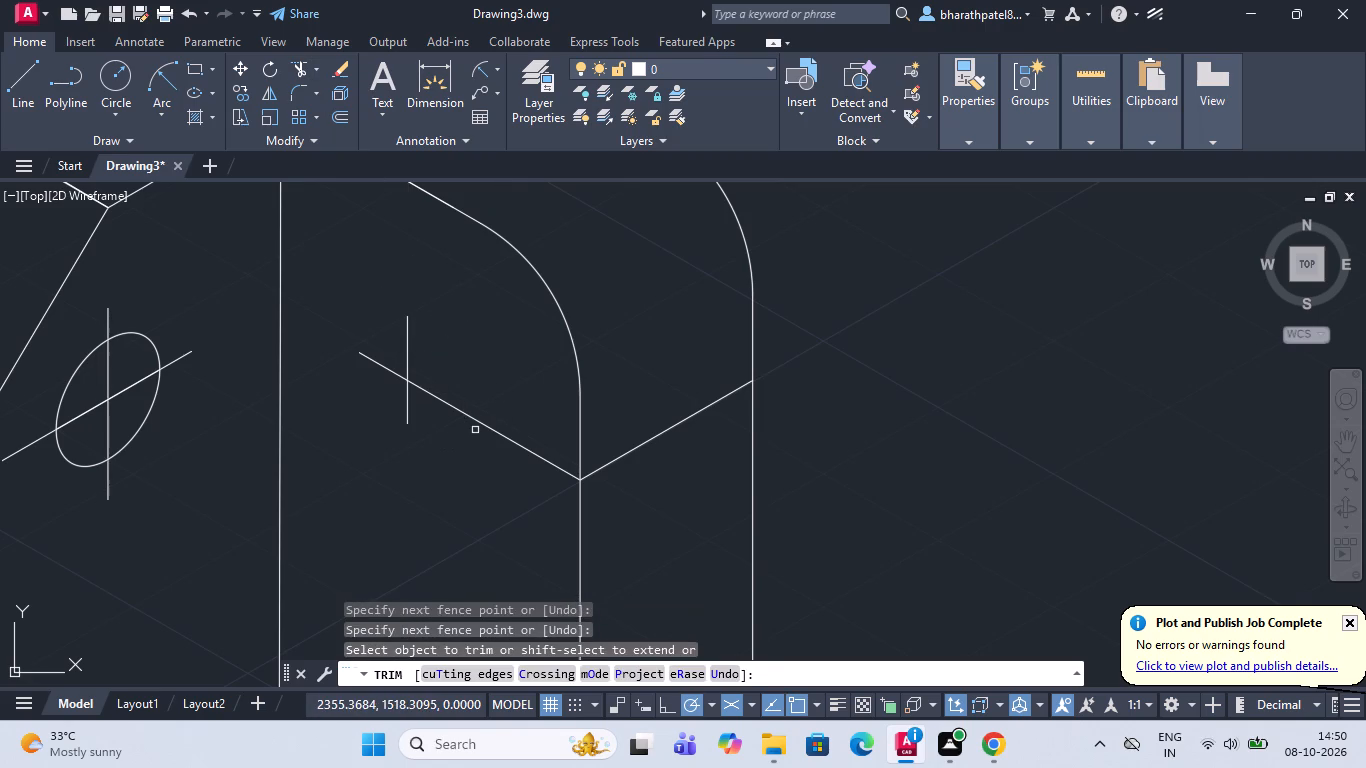
# Draw a temporary chain of lines crossing the upper vertical and upper sloped arms of the rounded-corner centre mark as cutting edges.
pyautogui.scroll(-2, 469, 378)
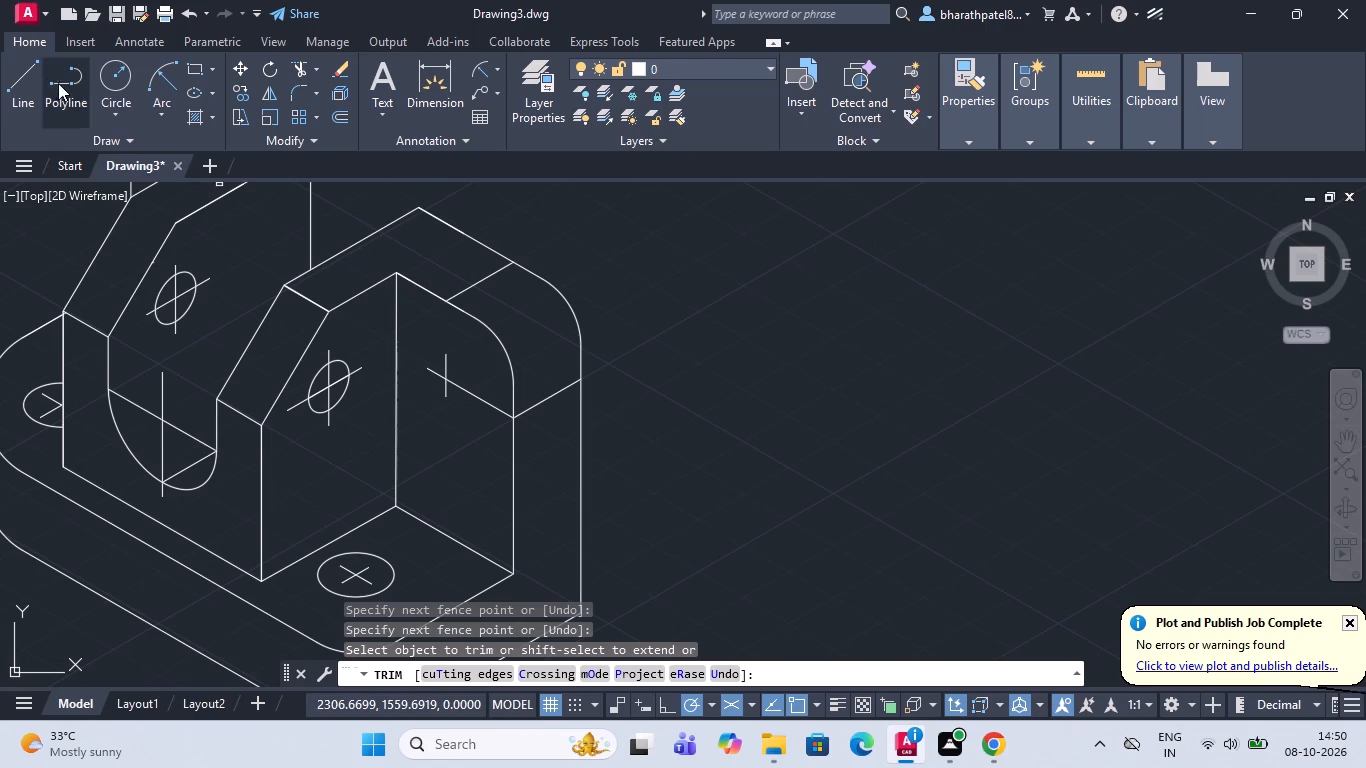
pyautogui.click(25, 75)
pyautogui.scroll(3, 436, 364)
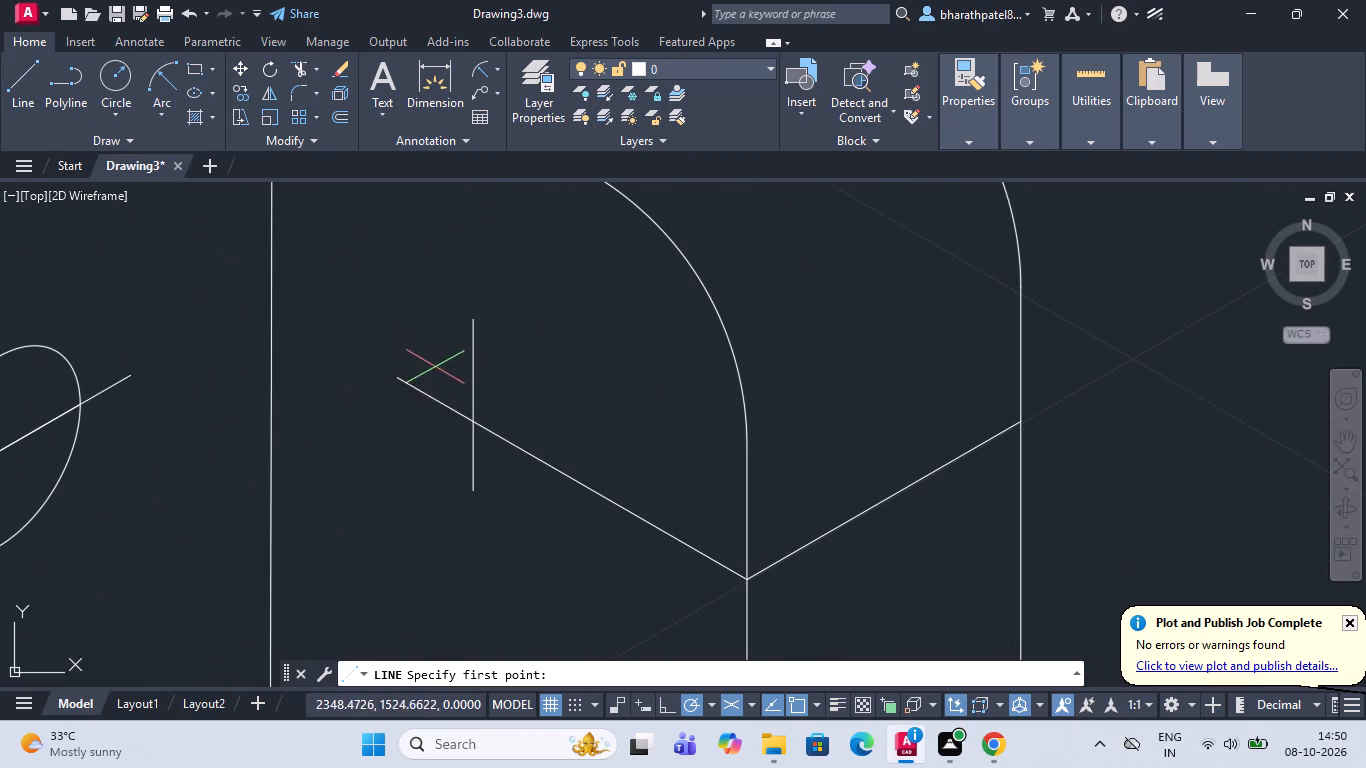
pyautogui.click(470, 362)
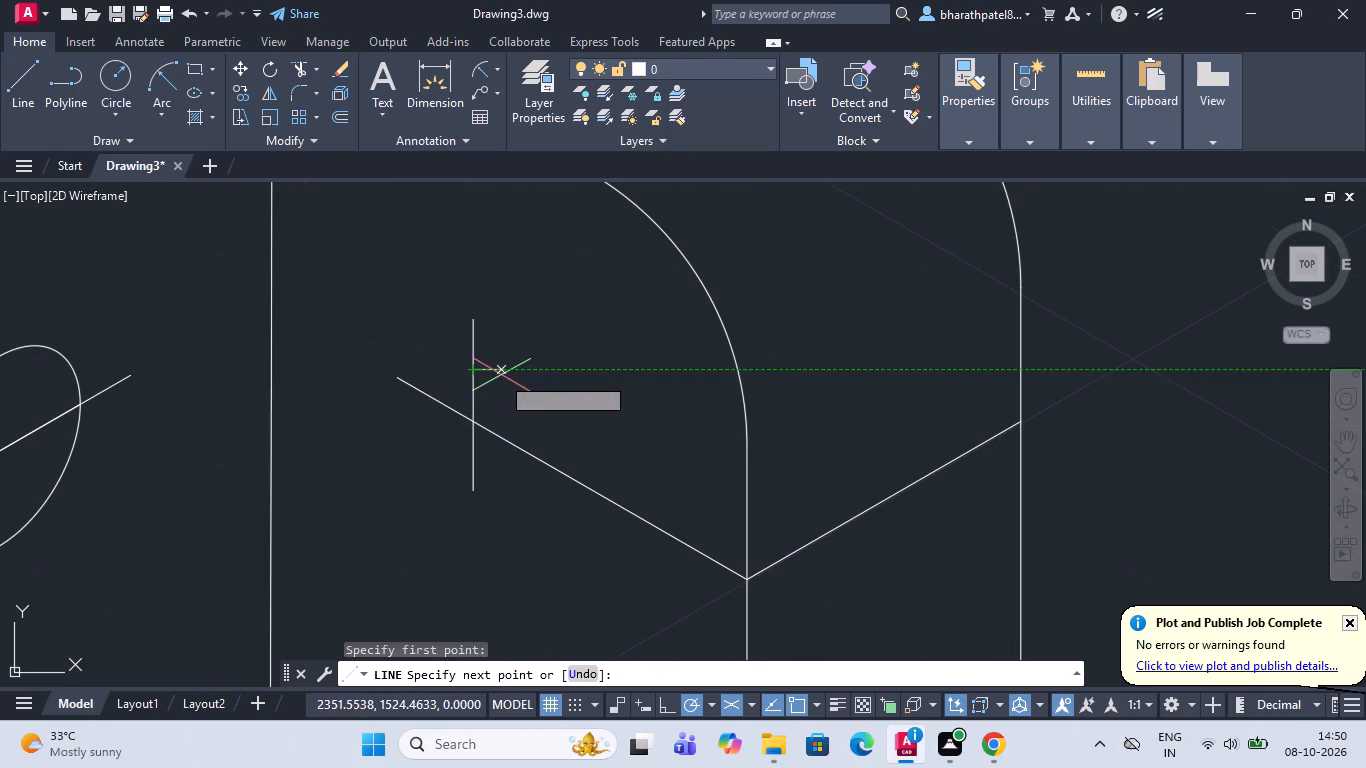
pyautogui.click(502, 375)
pyautogui.click(459, 379)
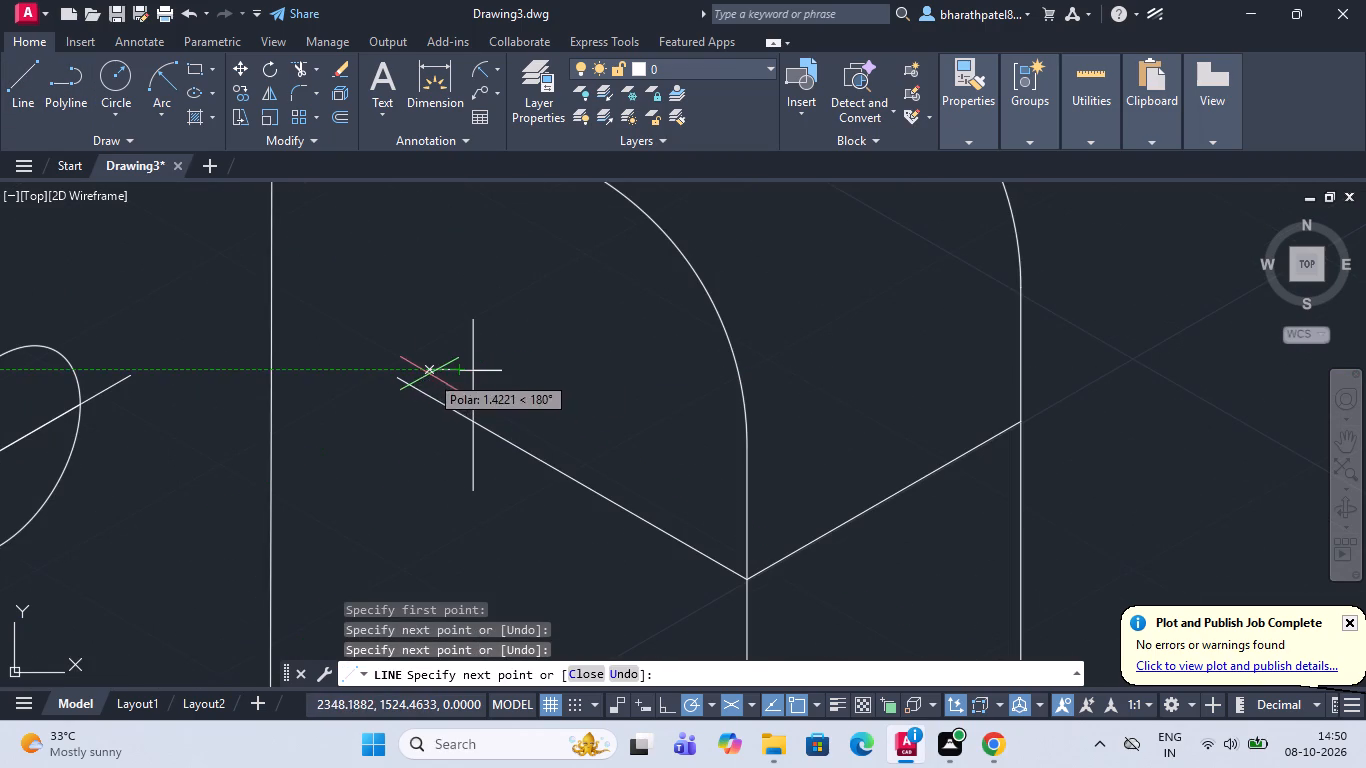
pyautogui.click(409, 385)
pyautogui.click(378, 398)
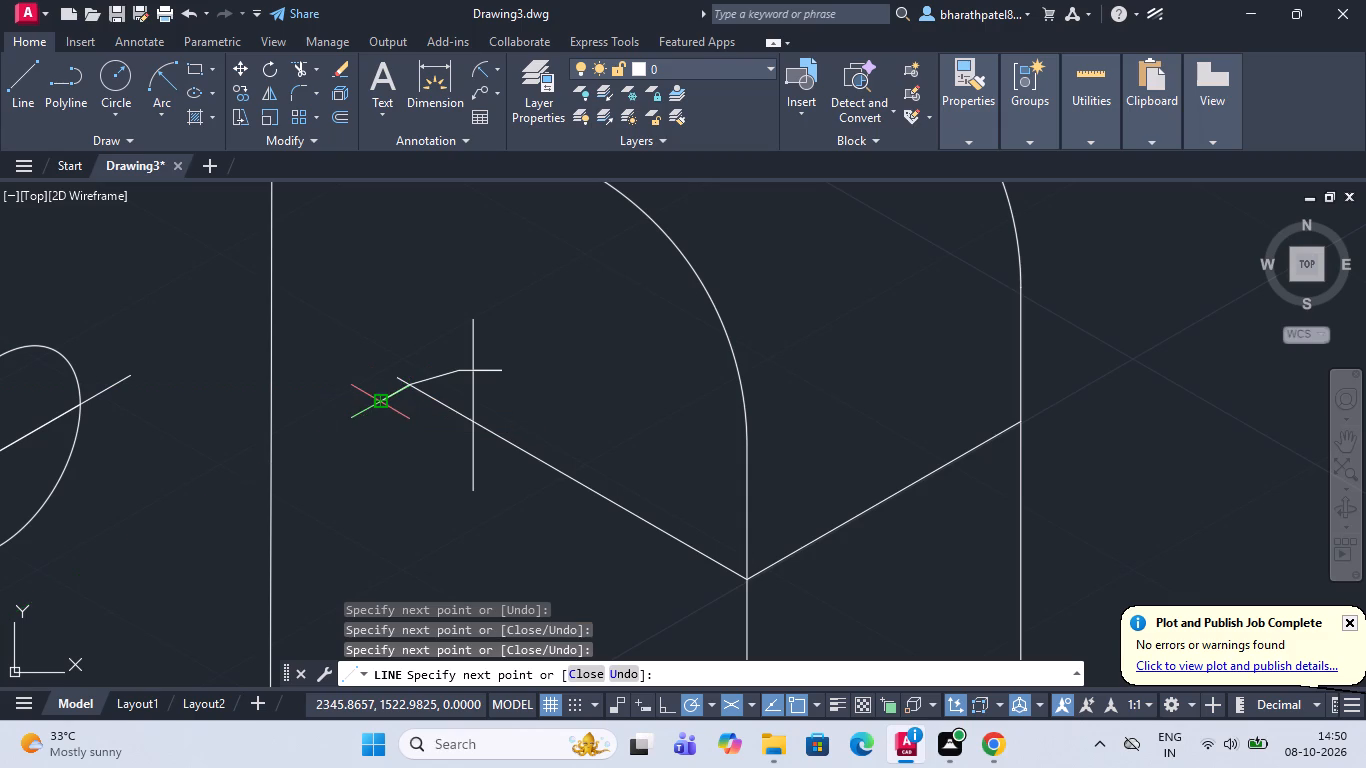
pyautogui.press('Escape')
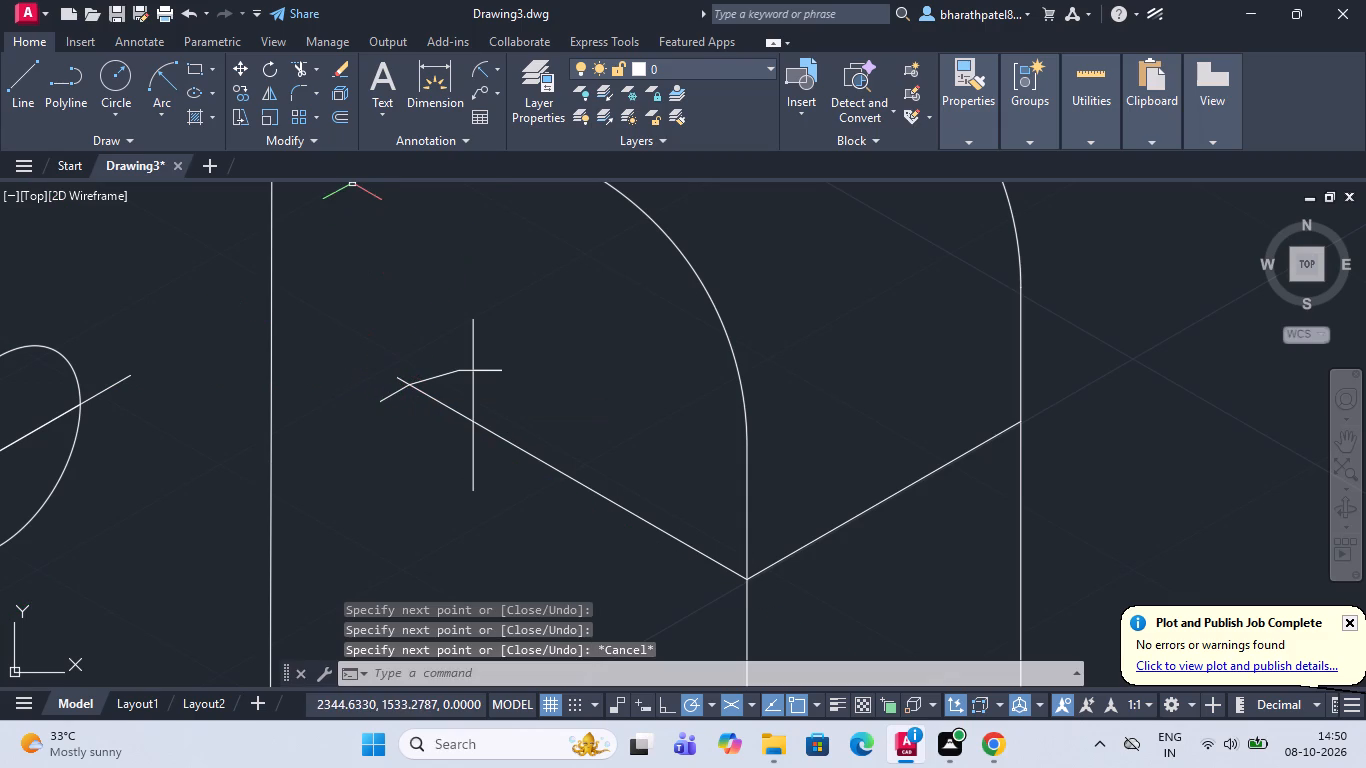
# Trim the upper ends of the rounded-corner centre mark's vertical and sloped lines and remove the temporary cutting lines.
pyautogui.click(295, 62)
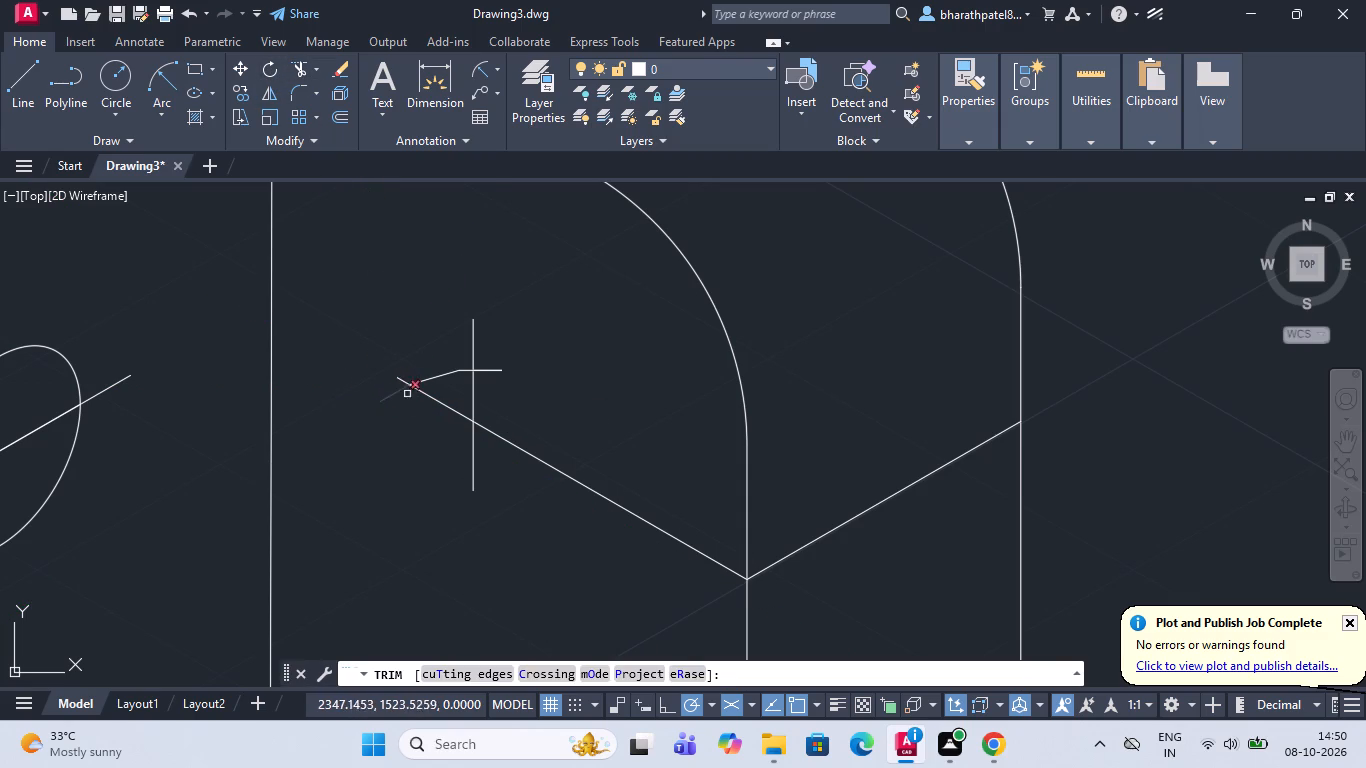
pyautogui.moveTo(405, 405); pyautogui.dragTo(406, 376)
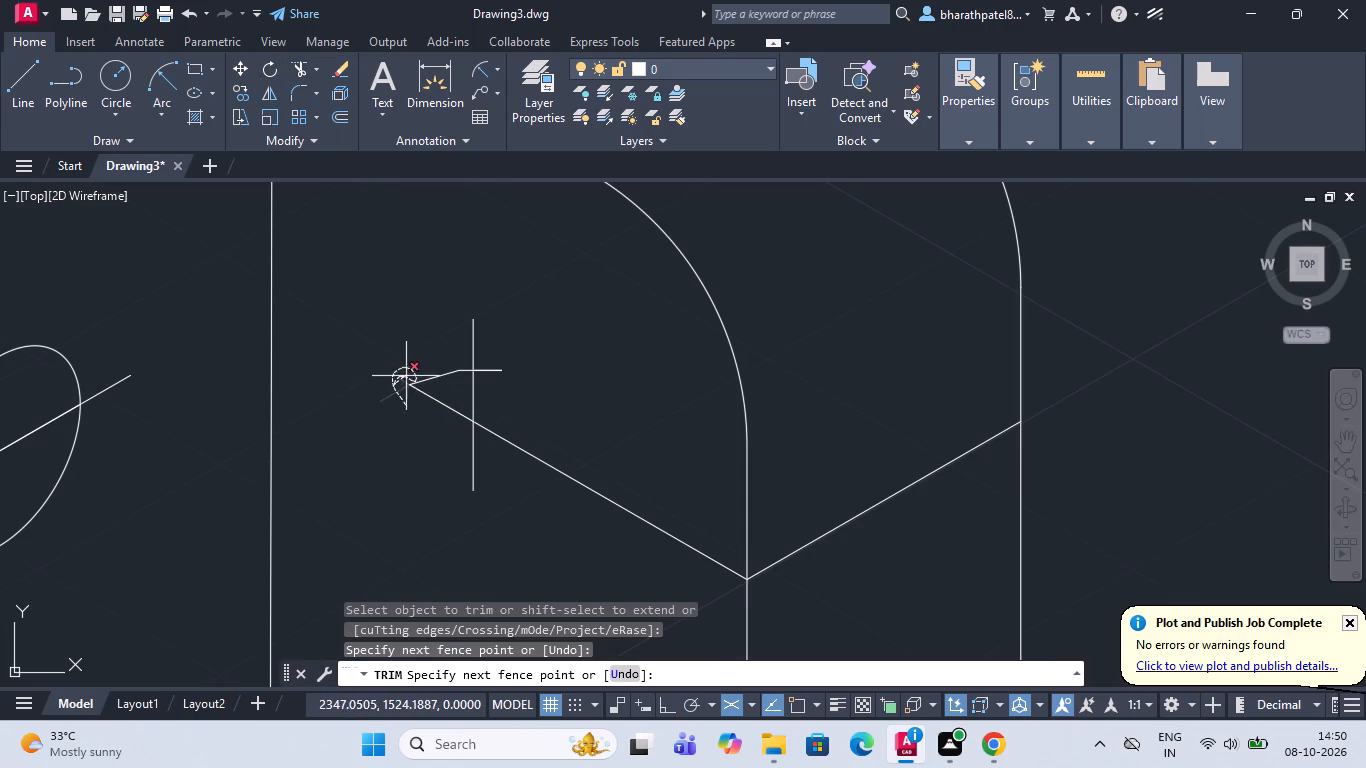
pyautogui.moveTo(406, 376); pyautogui.dragTo(454, 361)
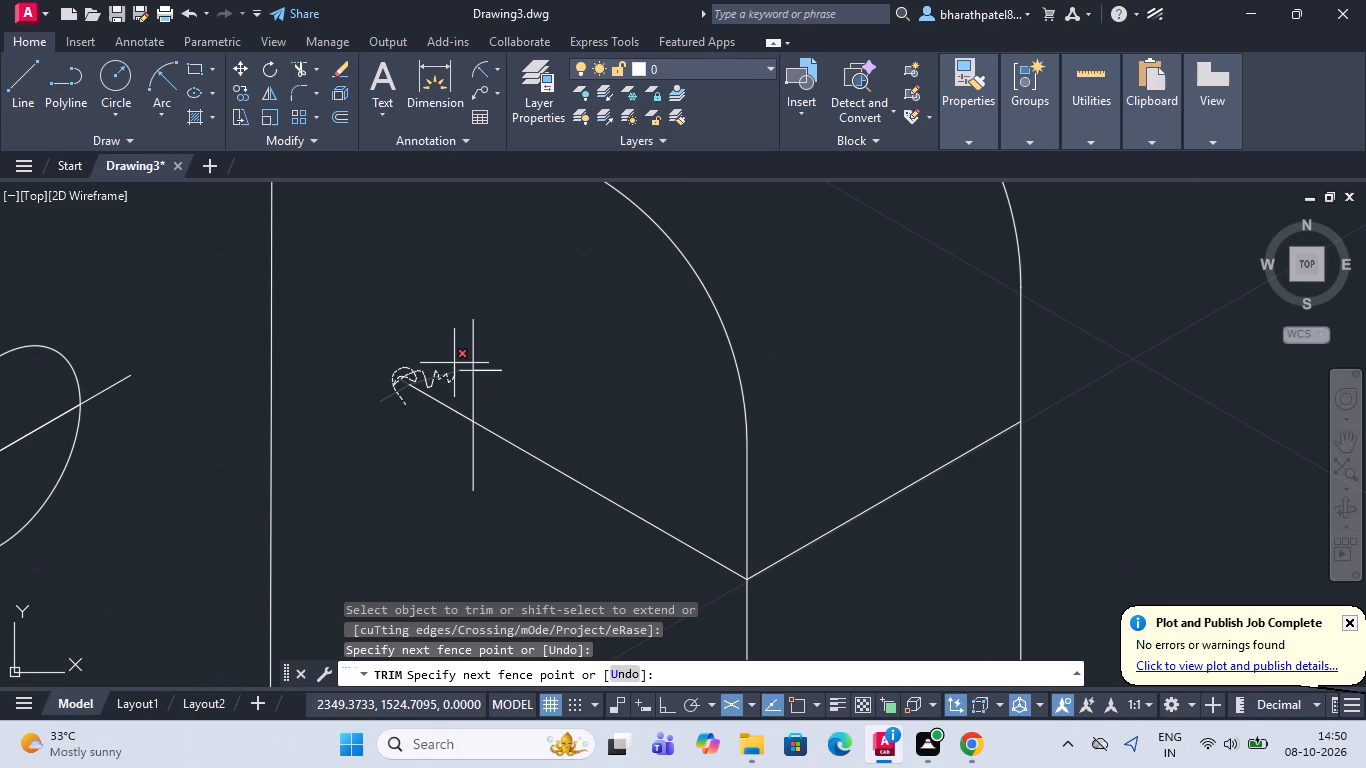
pyautogui.moveTo(454, 361); pyautogui.dragTo(478, 364)
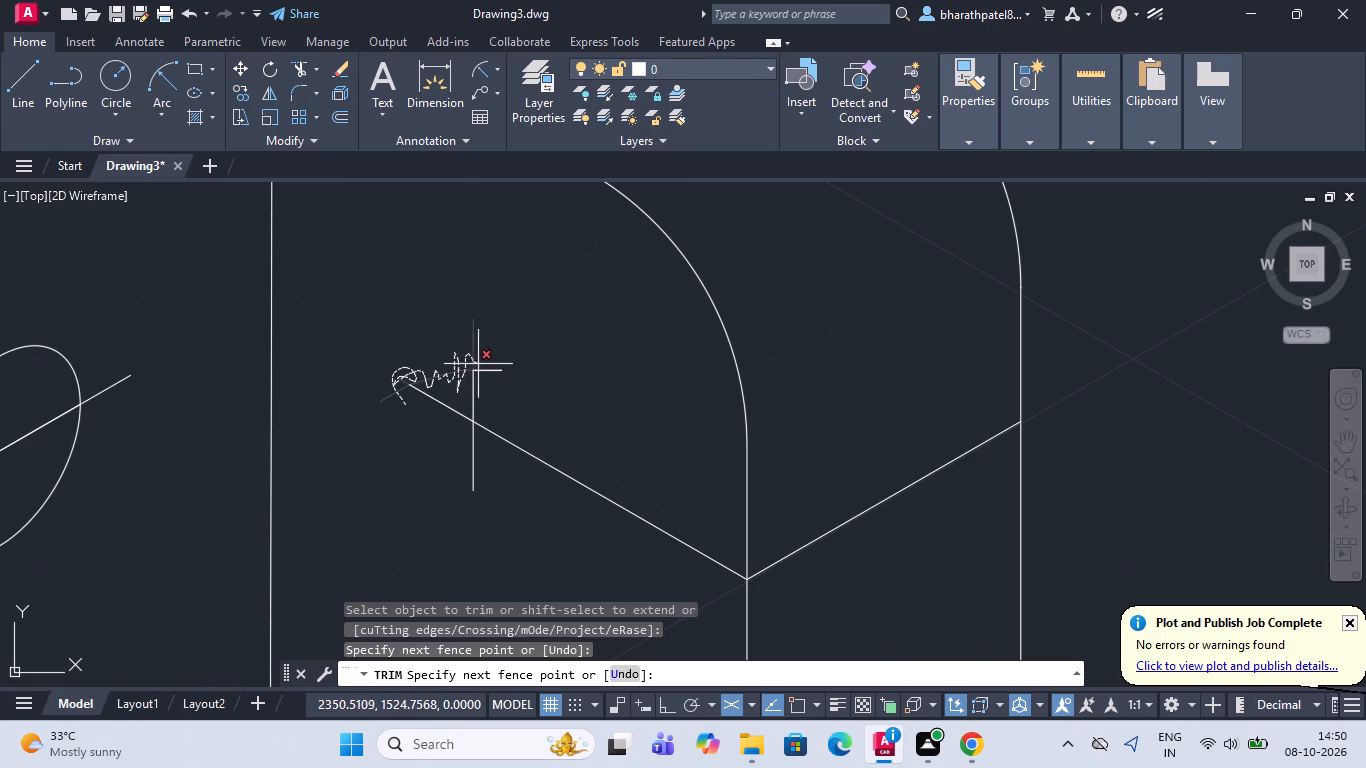
pyautogui.moveTo(478, 364); pyautogui.dragTo(478, 384)
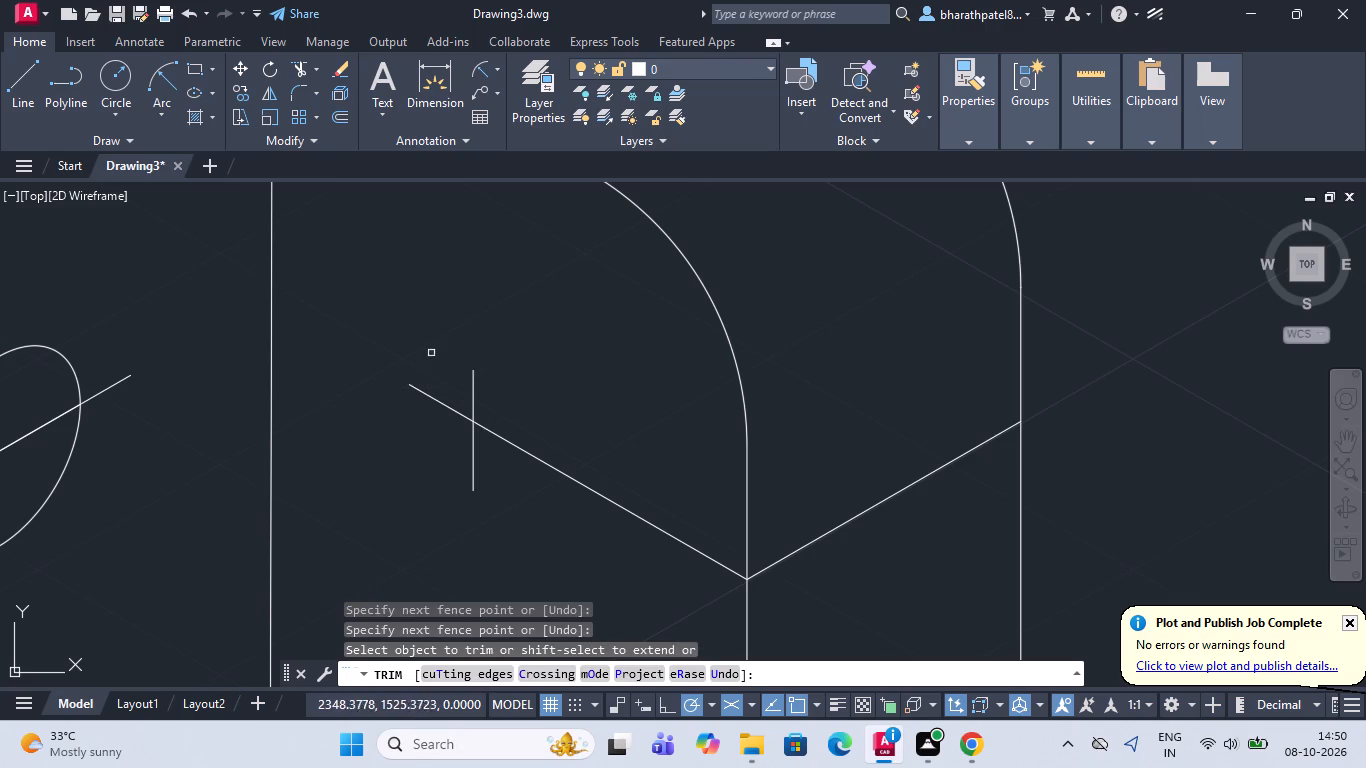
# Cut the sloped line from the rounded-corner centre to the upright's edge down to a short mark, using a temporary vertical cutting line.
pyautogui.scroll(-1, 467, 364)
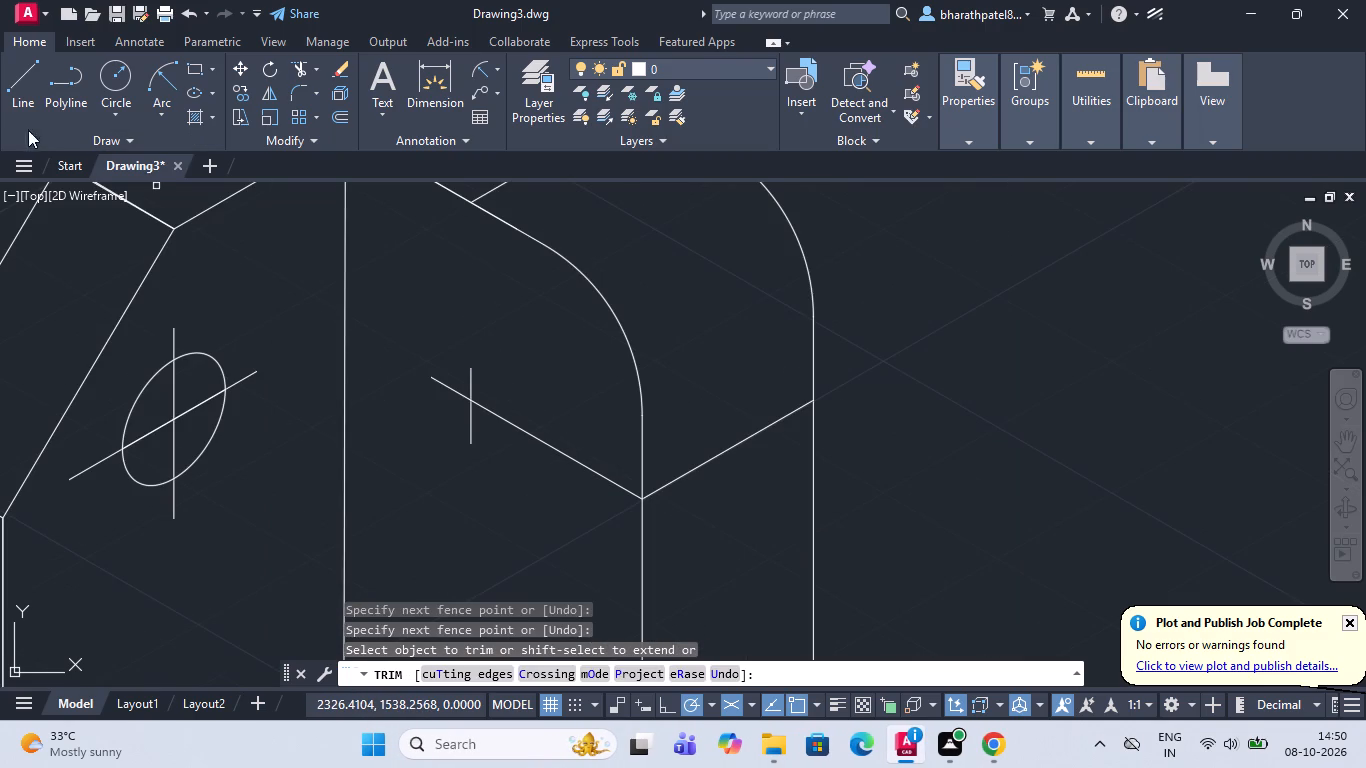
pyautogui.click(16, 102)
pyautogui.click(480, 402)
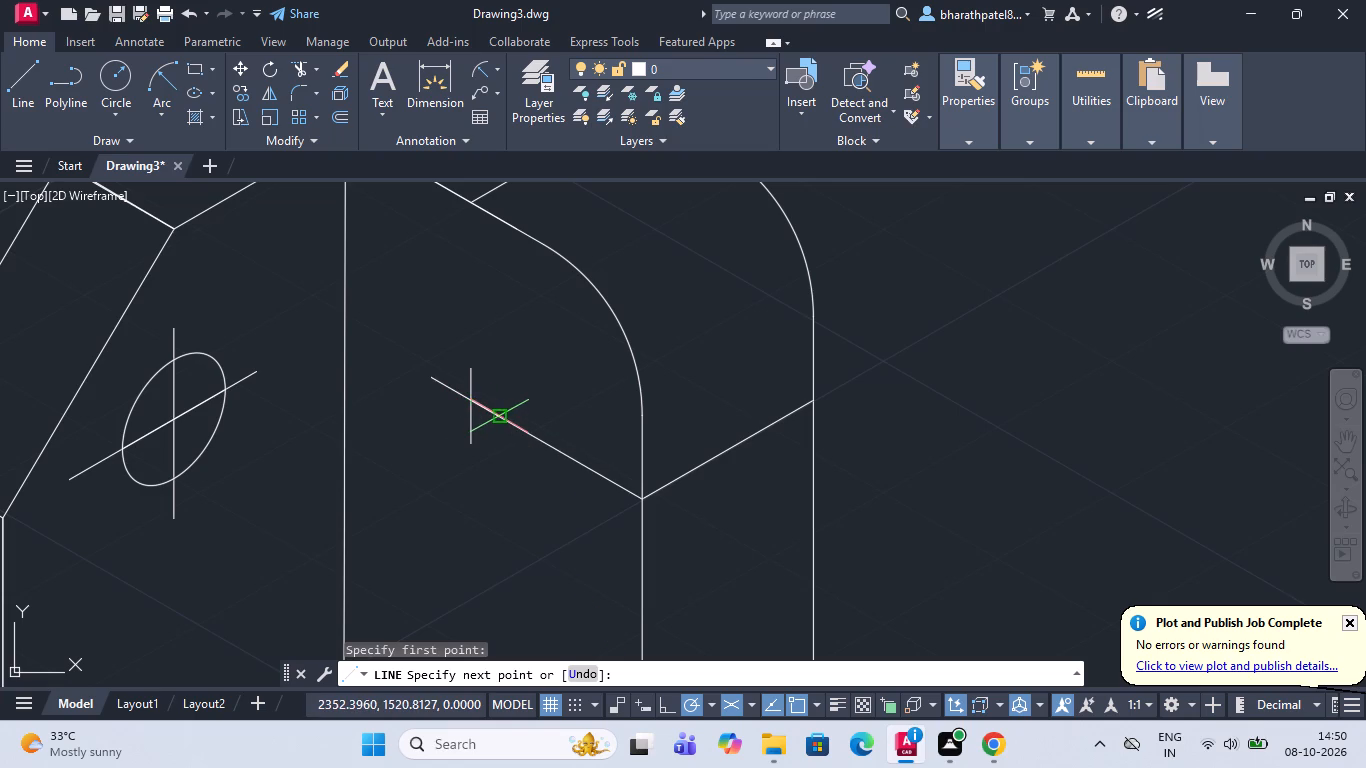
pyautogui.click(499, 416)
pyautogui.moveTo(501, 415); pyautogui.dragTo(495, 439)
pyautogui.click(493, 447)
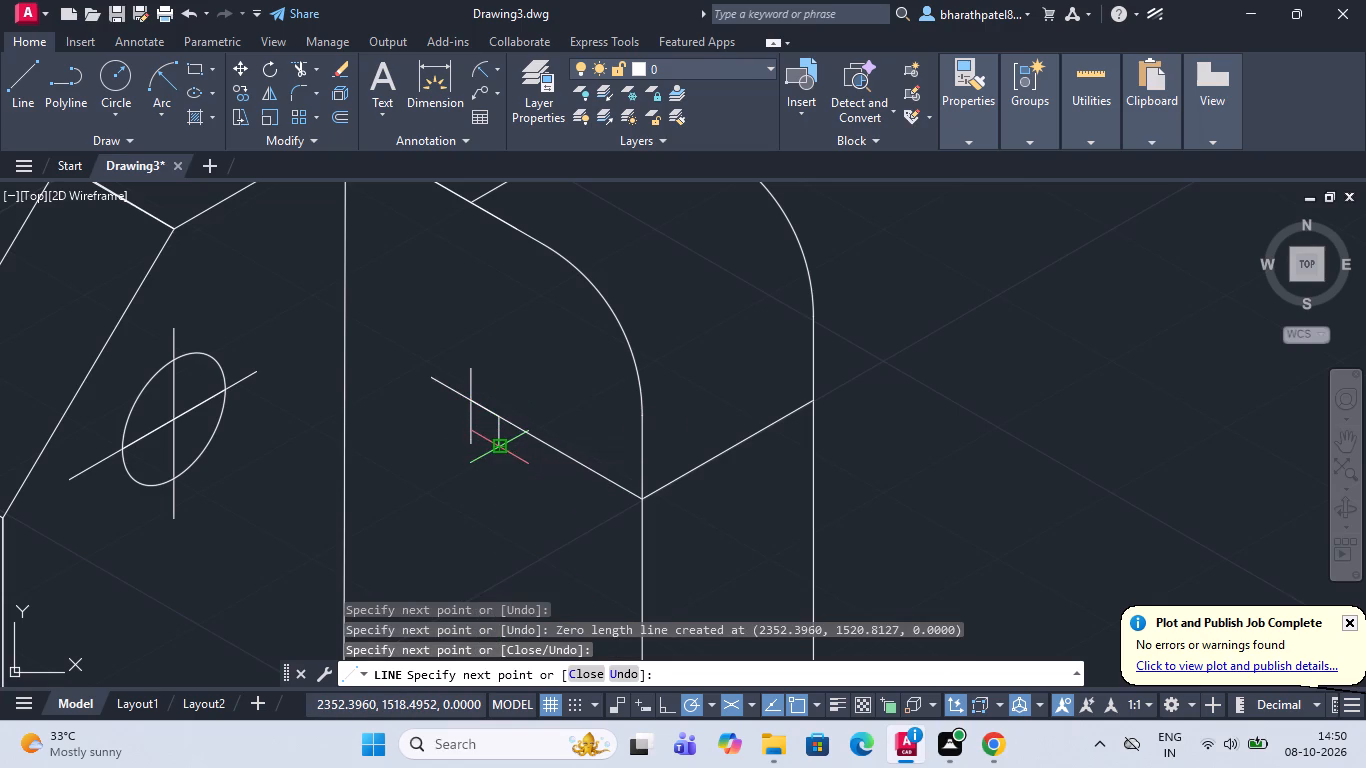
pyautogui.press('Escape')
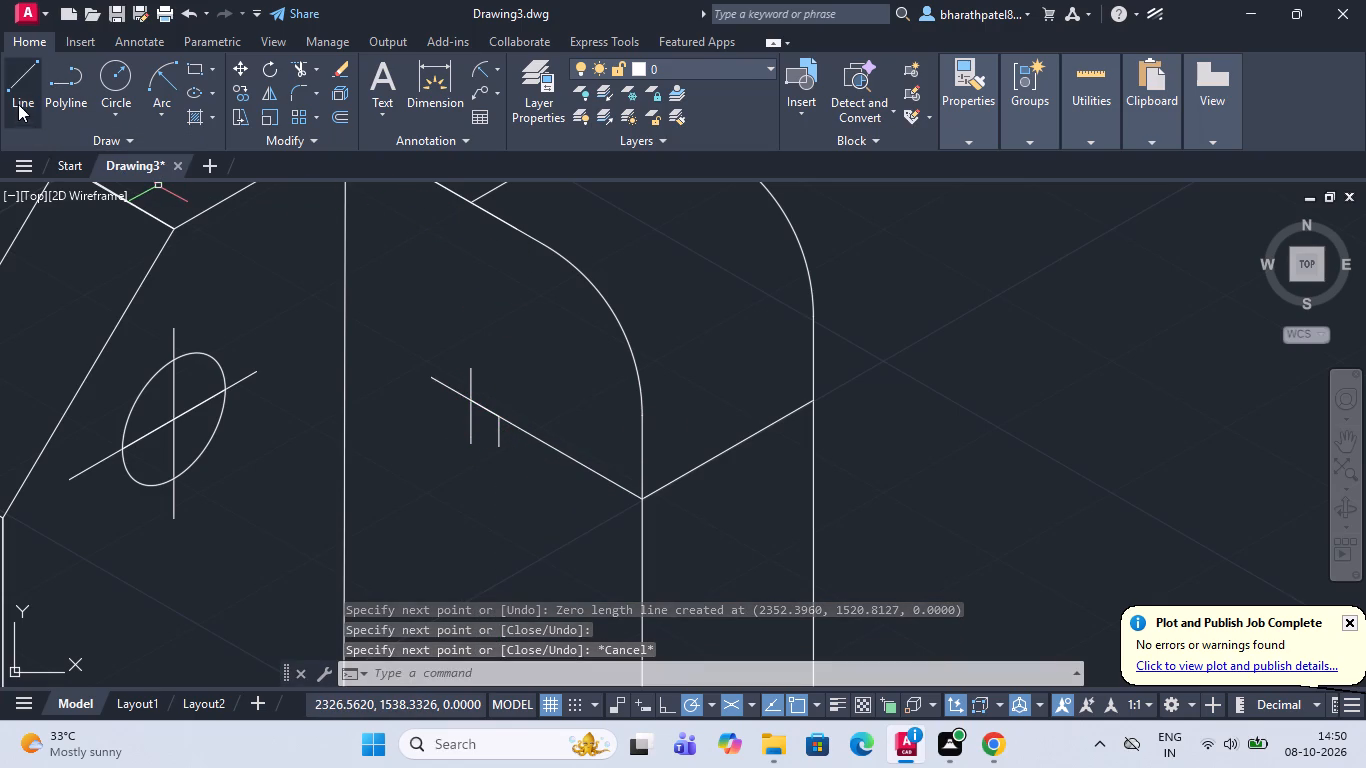
pyautogui.click(300, 70)
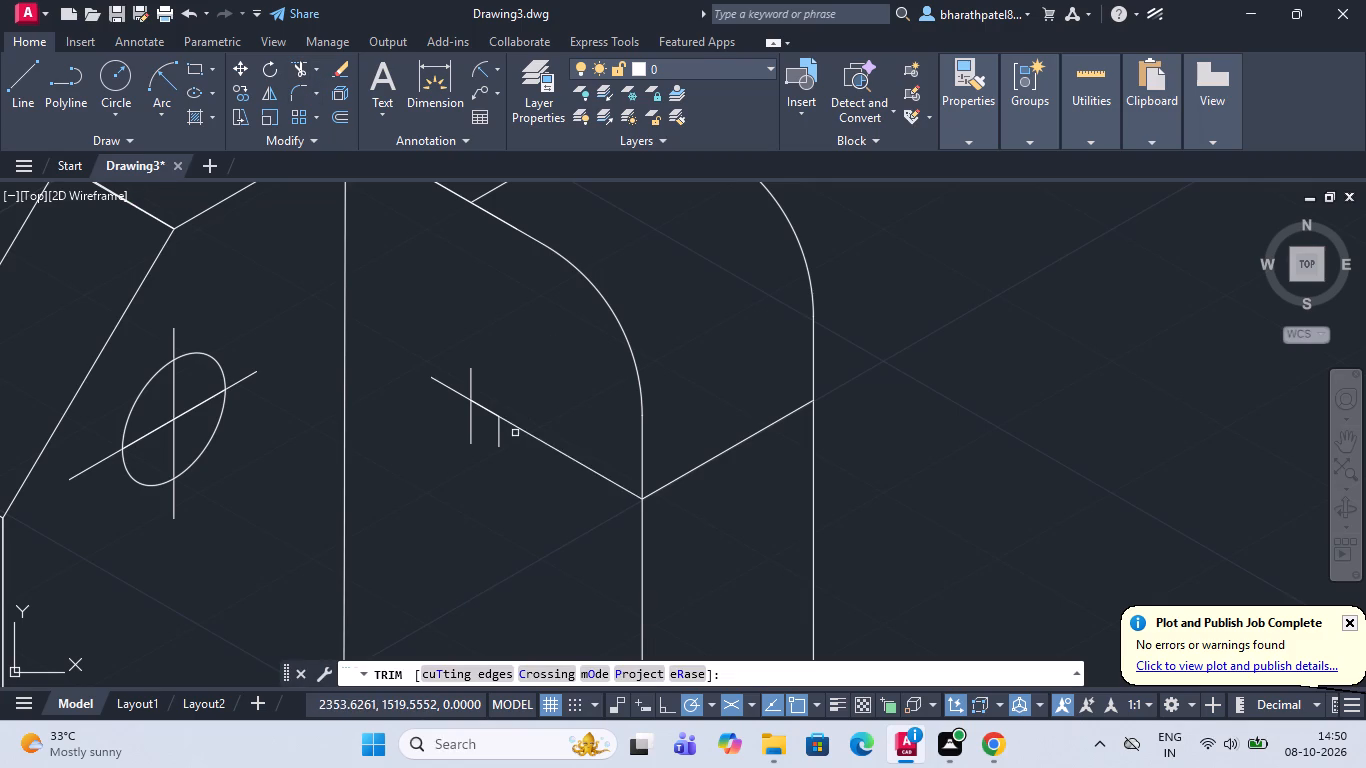
pyautogui.click(518, 432)
pyautogui.click(497, 435)
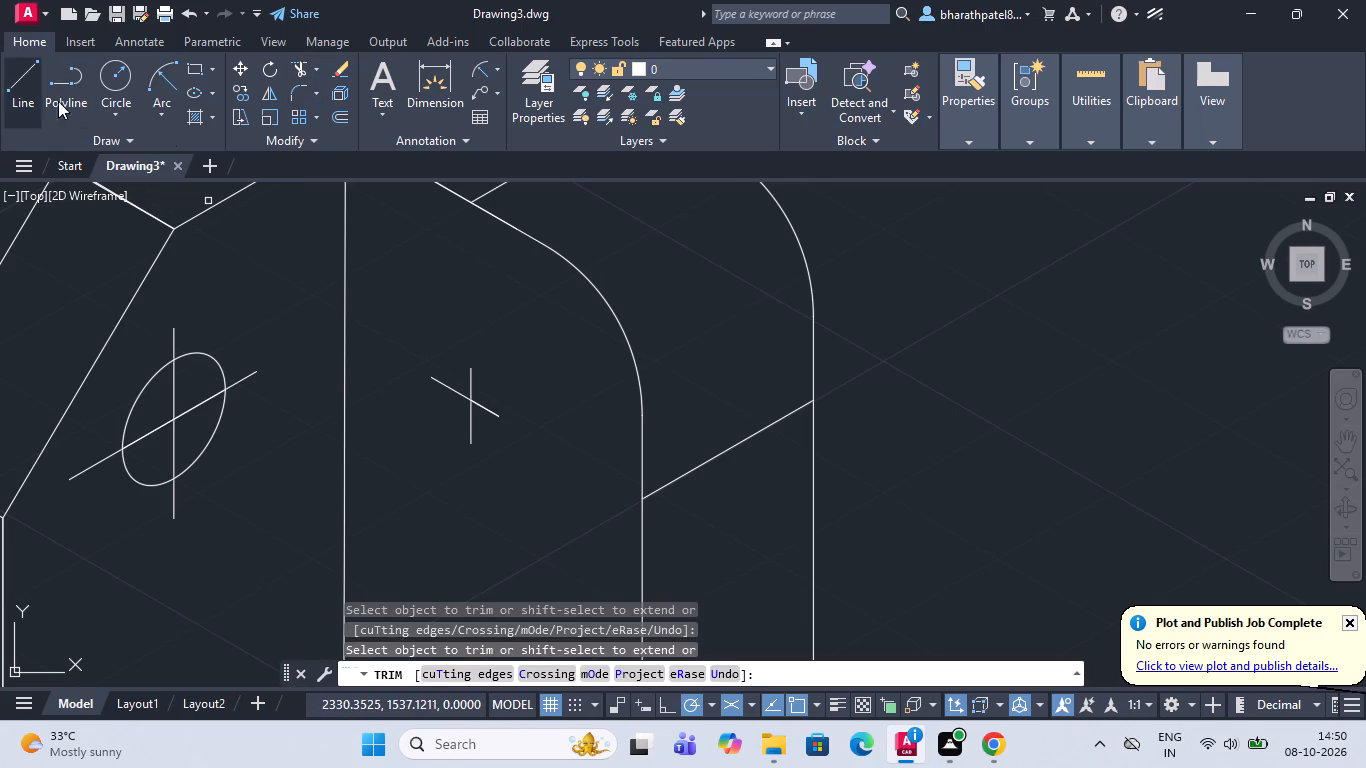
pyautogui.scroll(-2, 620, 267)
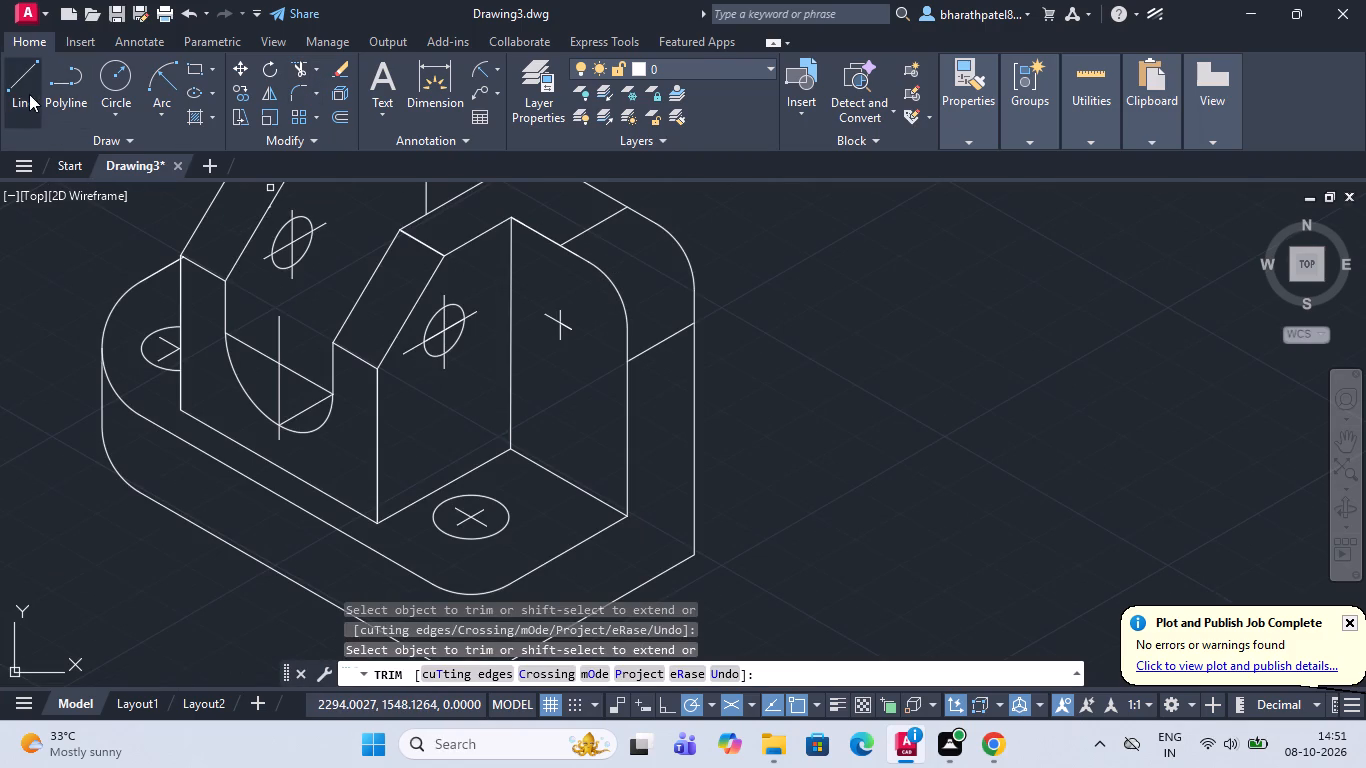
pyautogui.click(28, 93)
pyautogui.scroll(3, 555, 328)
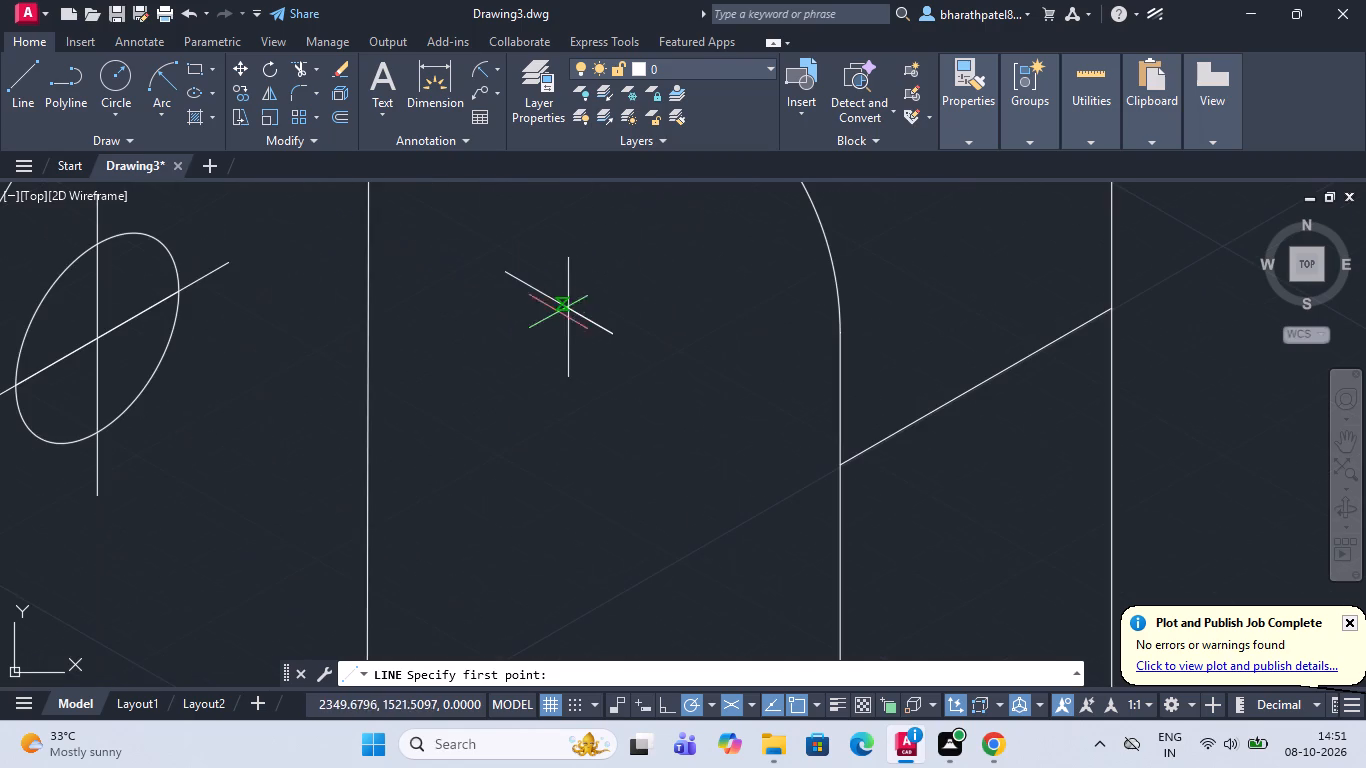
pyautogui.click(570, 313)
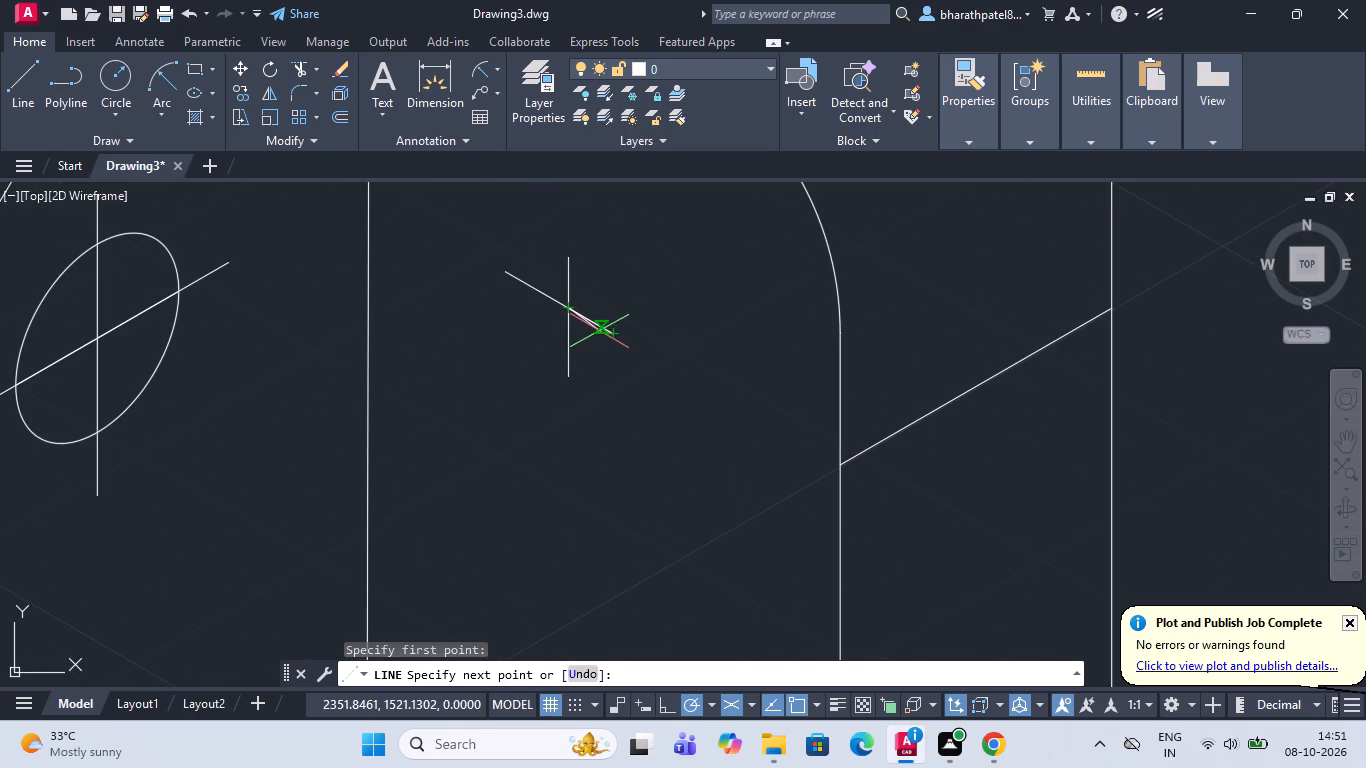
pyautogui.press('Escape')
# Shorten the upper end of the sloped centre mark line using a short temporary crossing line, and remove that line.
pyautogui.click(16, 64)
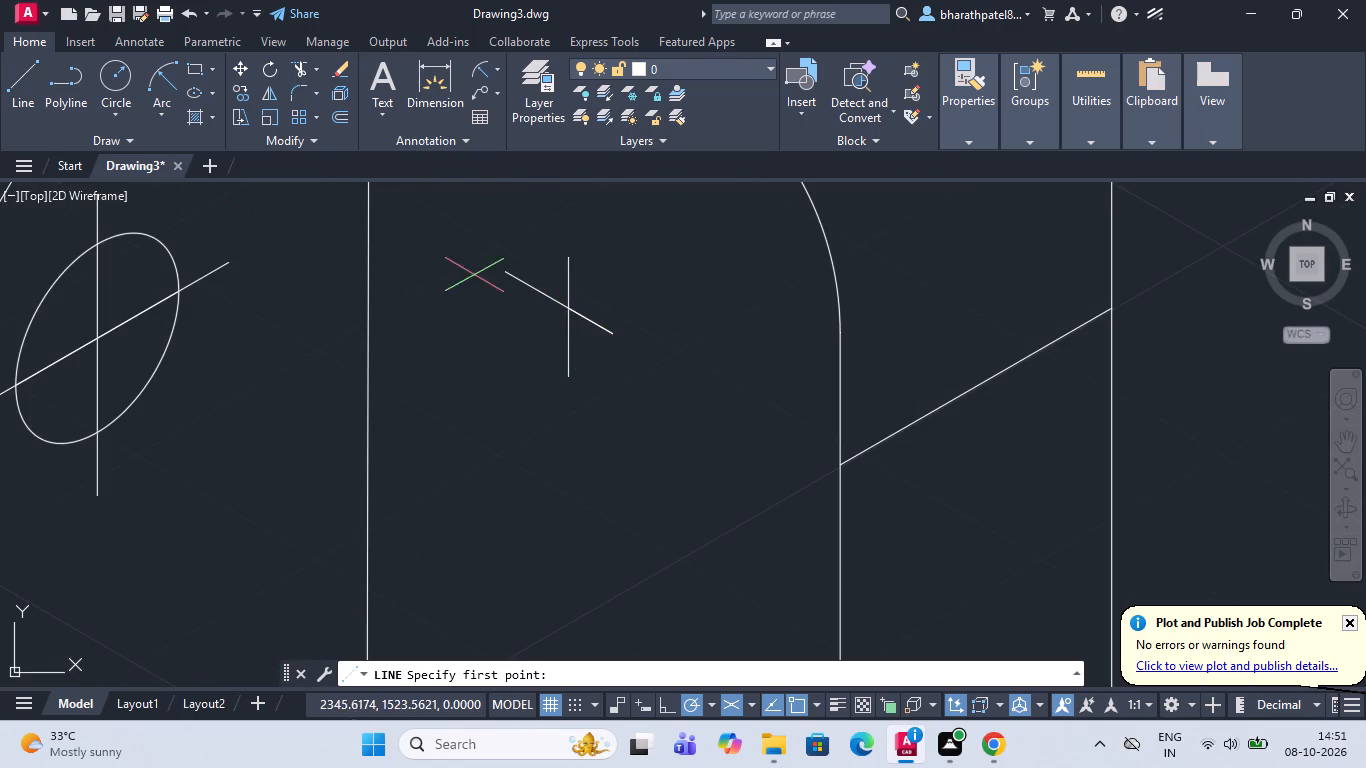
pyautogui.click(533, 260)
pyautogui.click(502, 307)
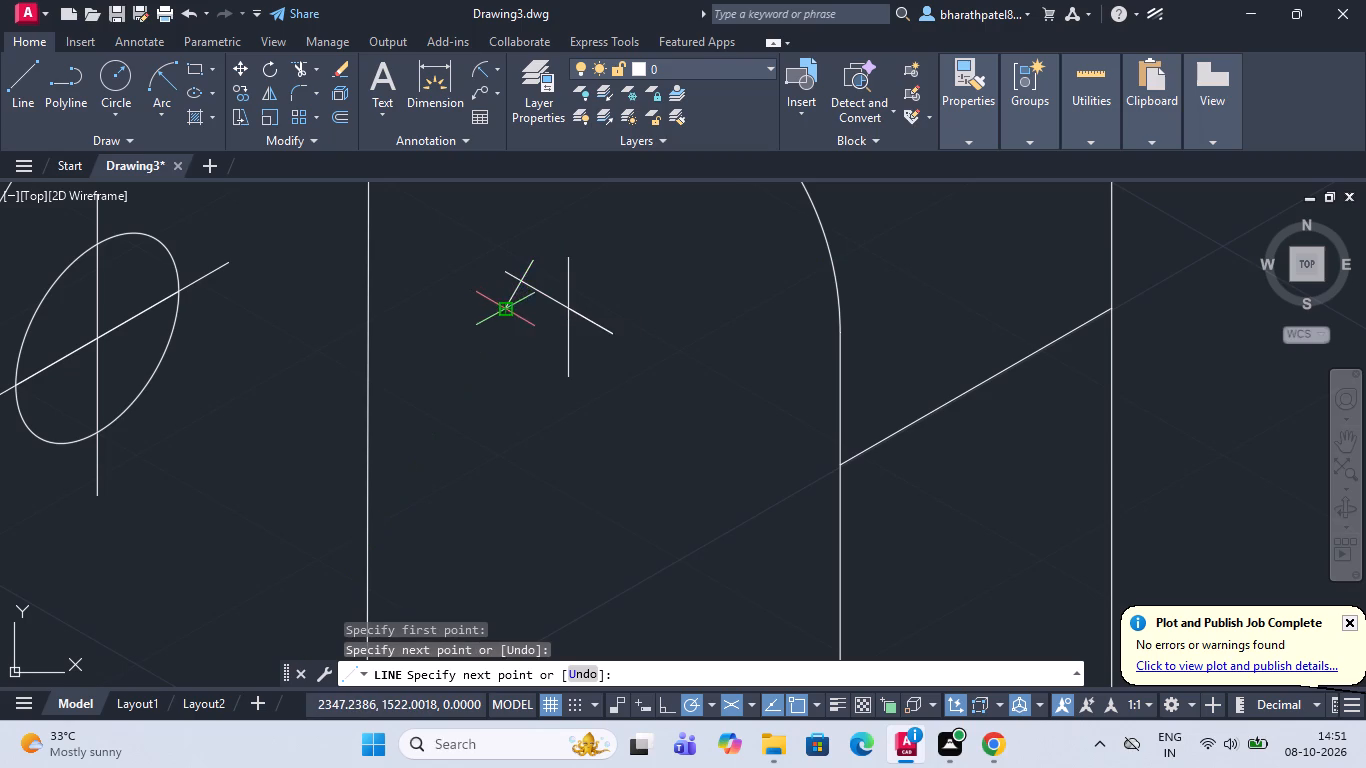
pyautogui.press('Escape')
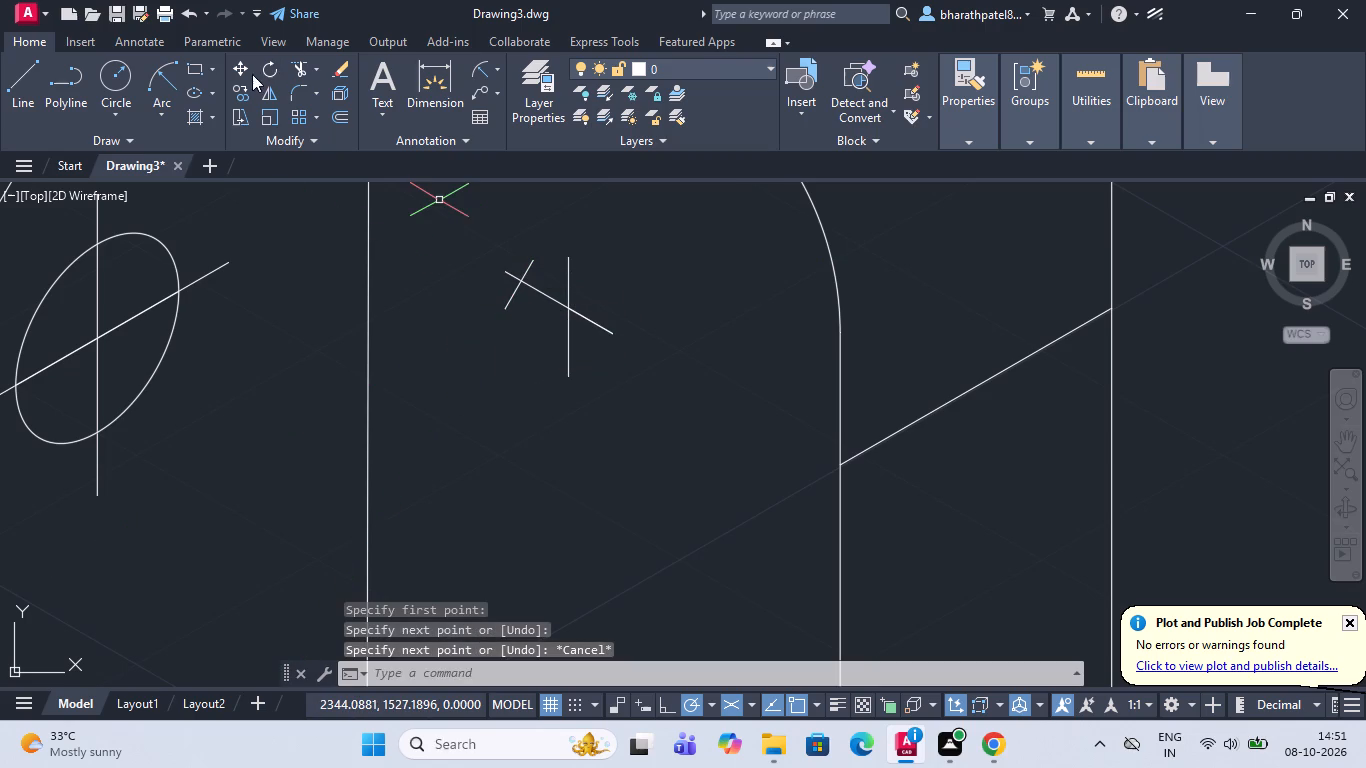
pyautogui.click(295, 64)
pyautogui.moveTo(515, 322); pyautogui.dragTo(509, 312)
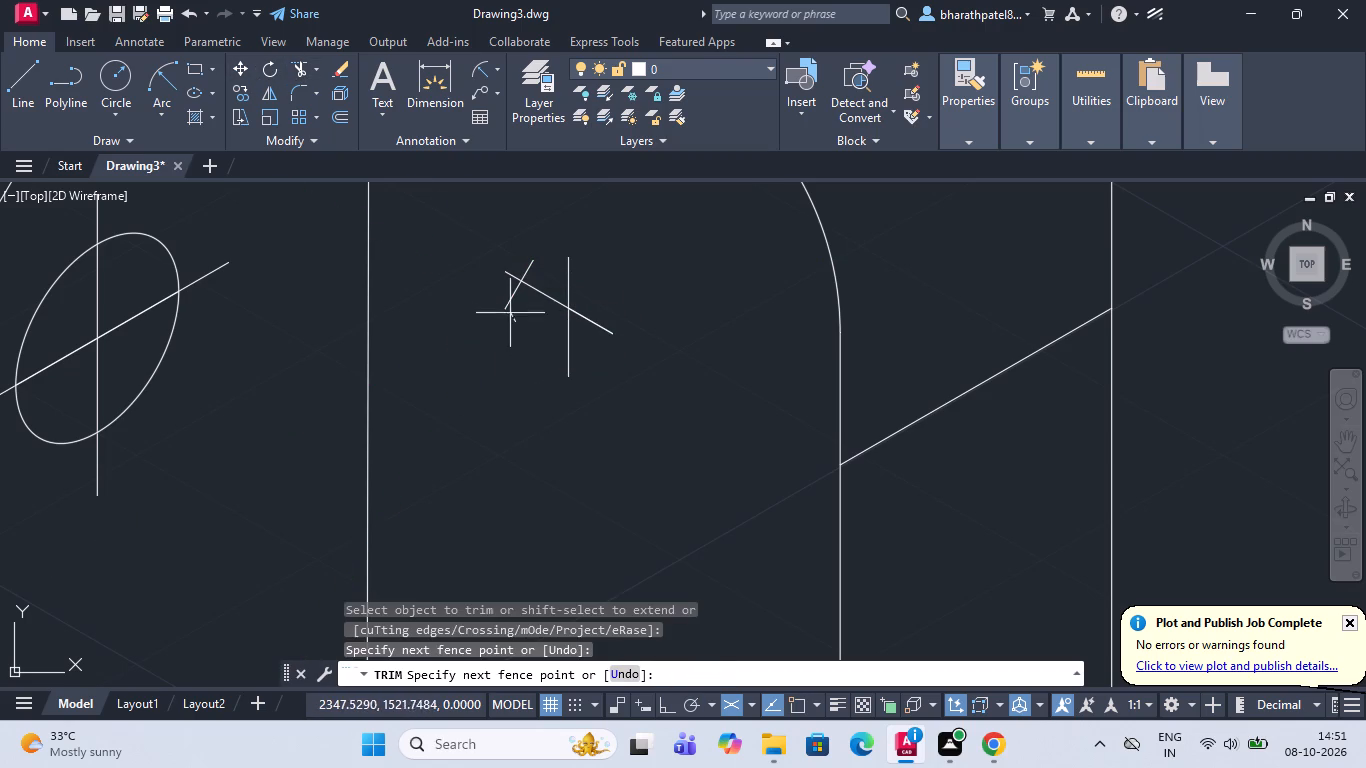
pyautogui.moveTo(509, 312); pyautogui.dragTo(538, 282)
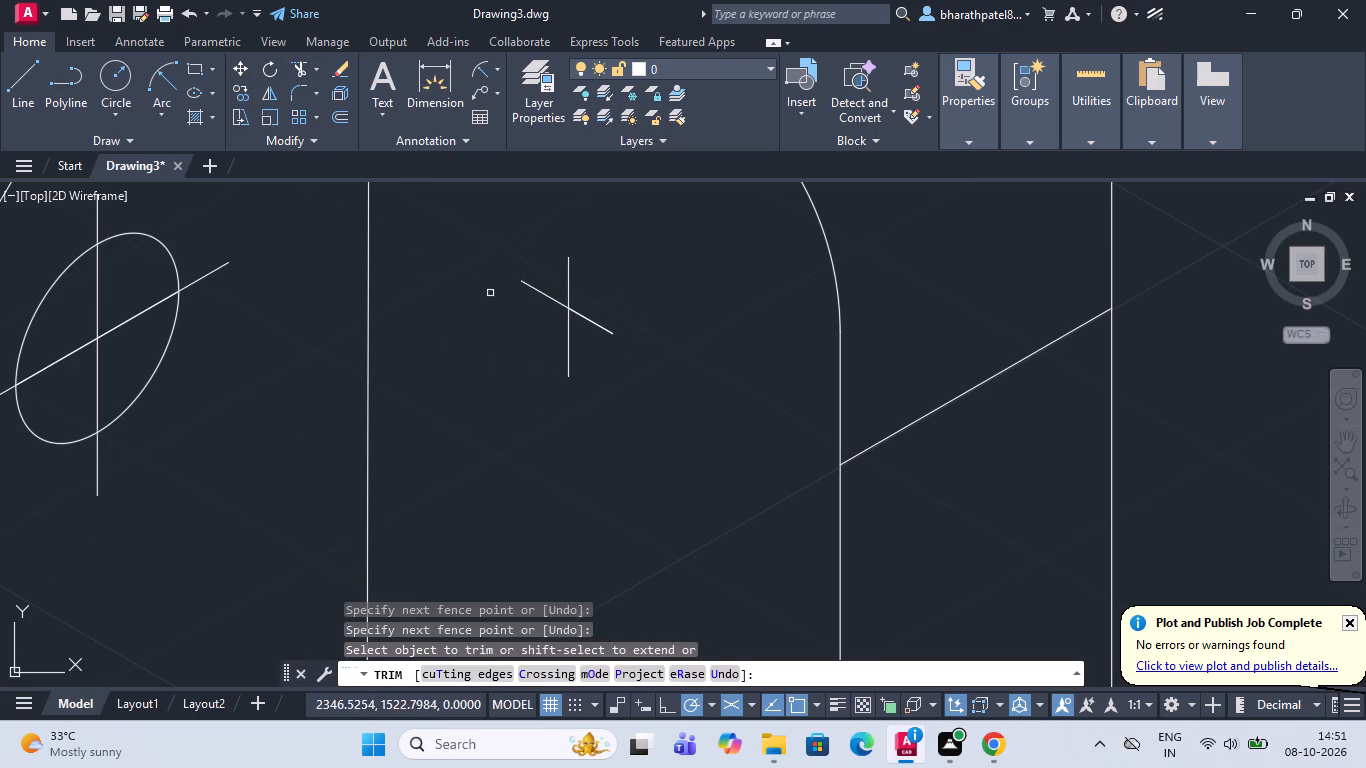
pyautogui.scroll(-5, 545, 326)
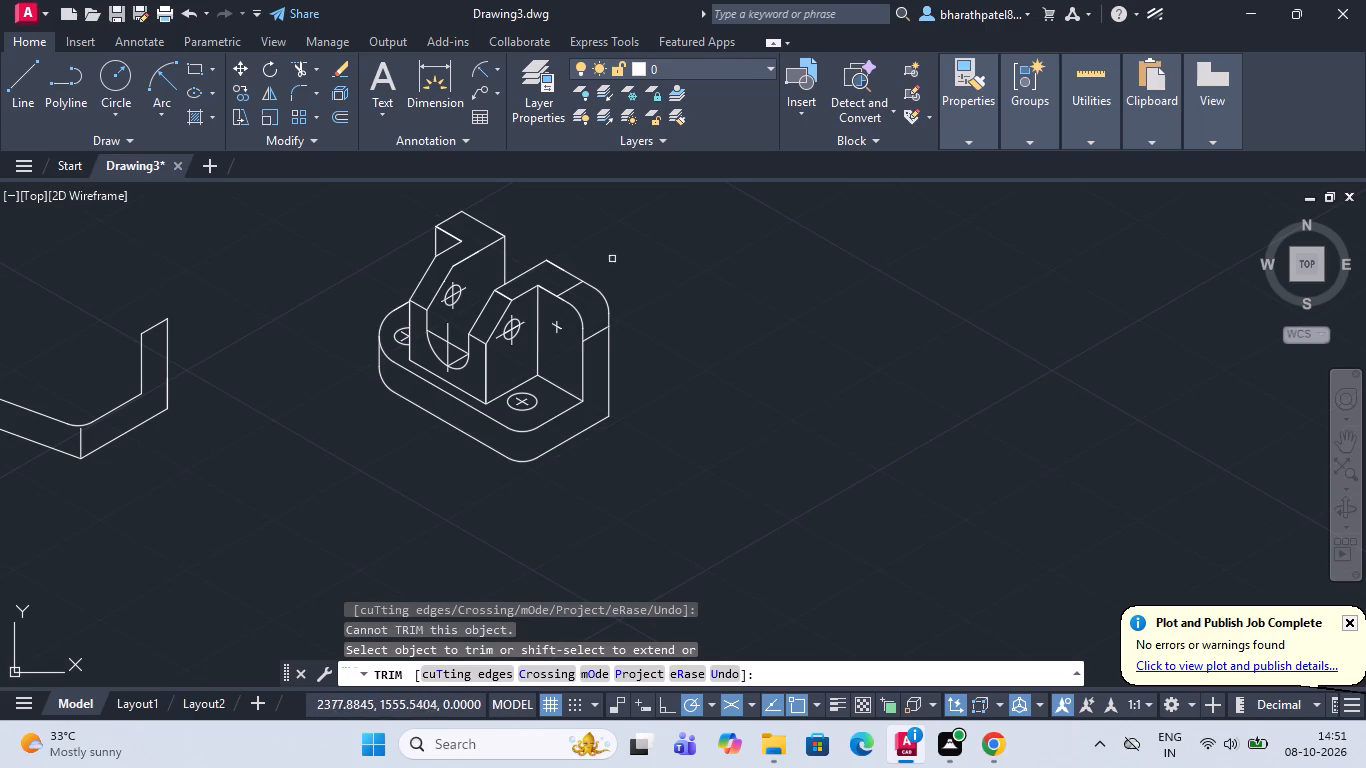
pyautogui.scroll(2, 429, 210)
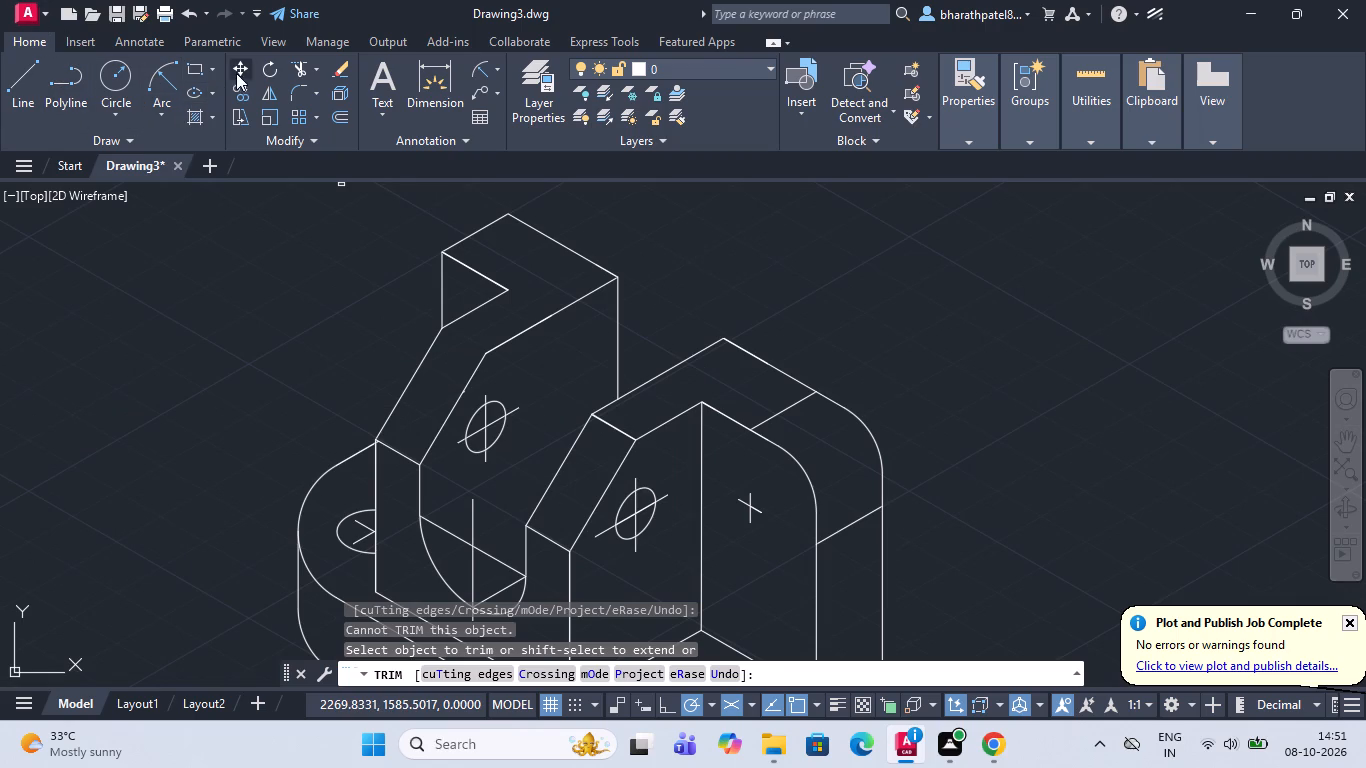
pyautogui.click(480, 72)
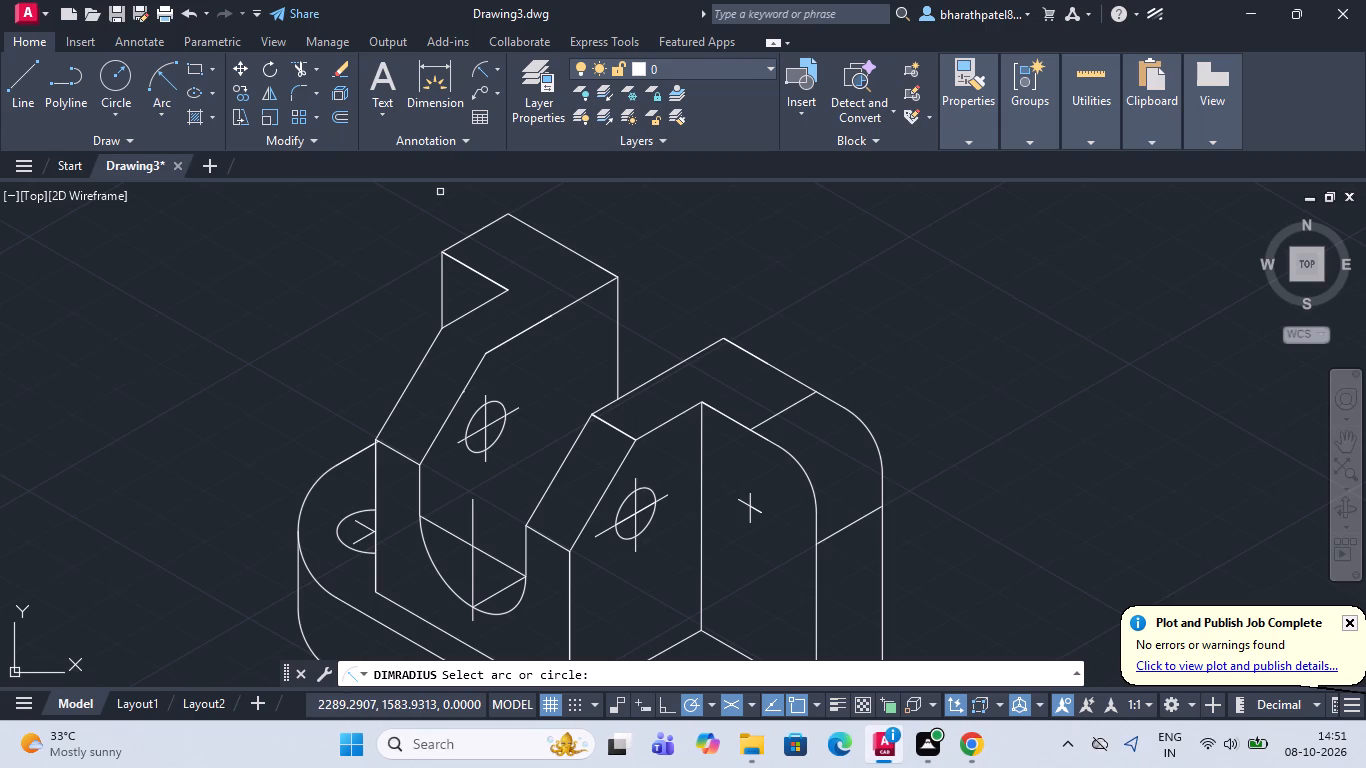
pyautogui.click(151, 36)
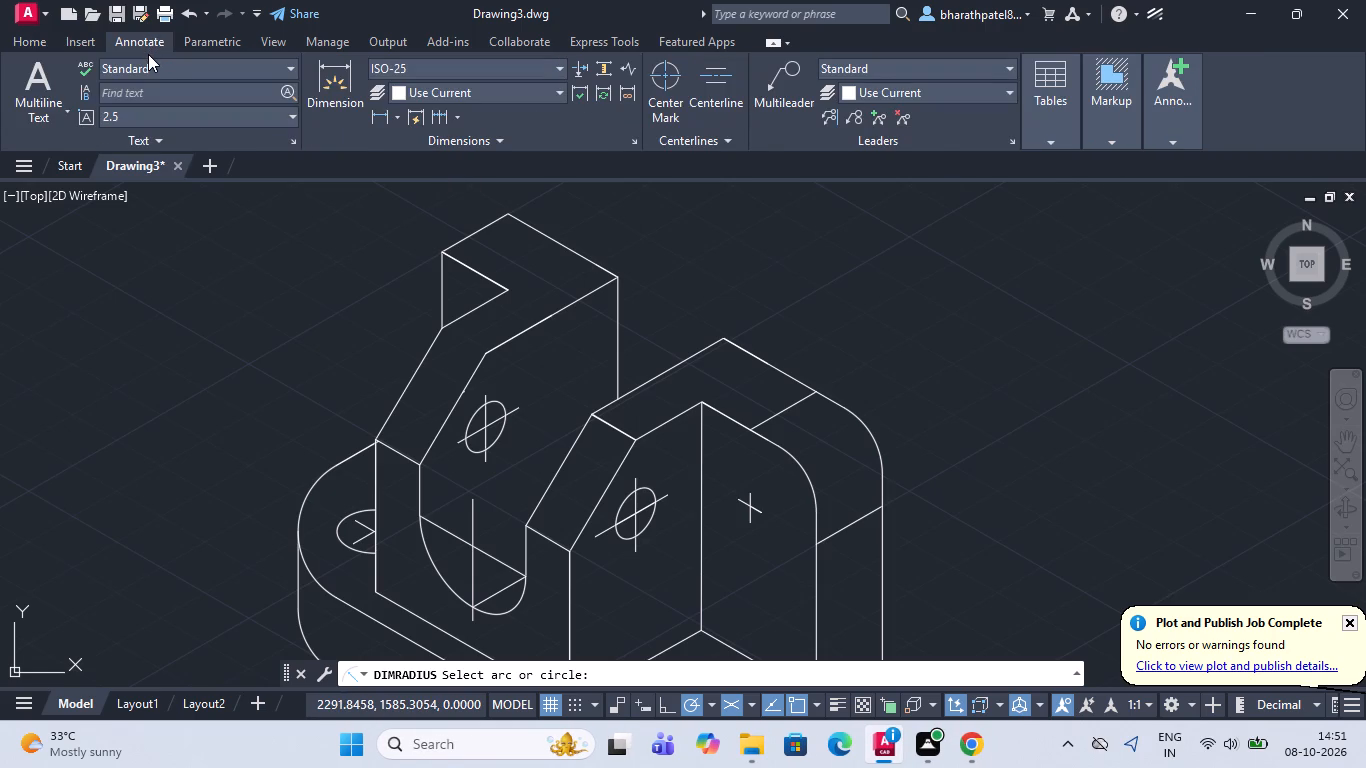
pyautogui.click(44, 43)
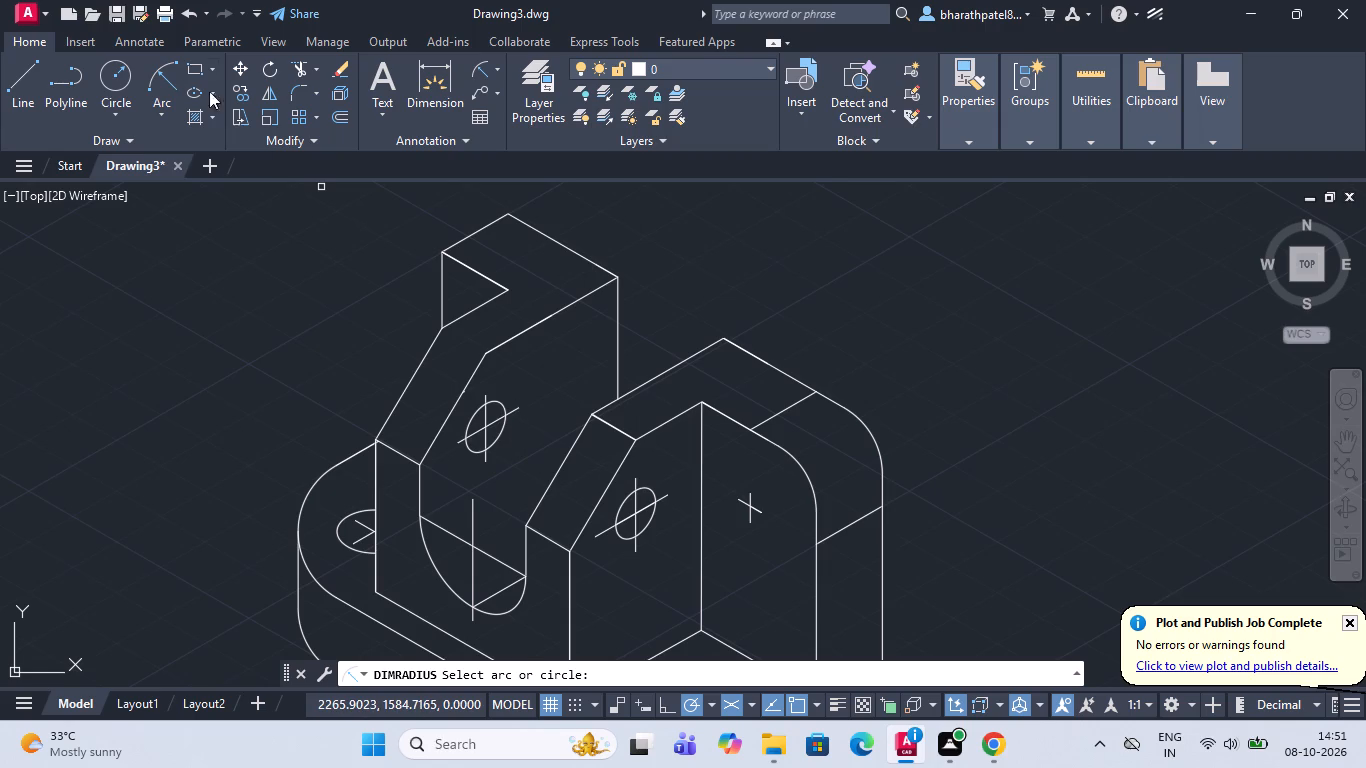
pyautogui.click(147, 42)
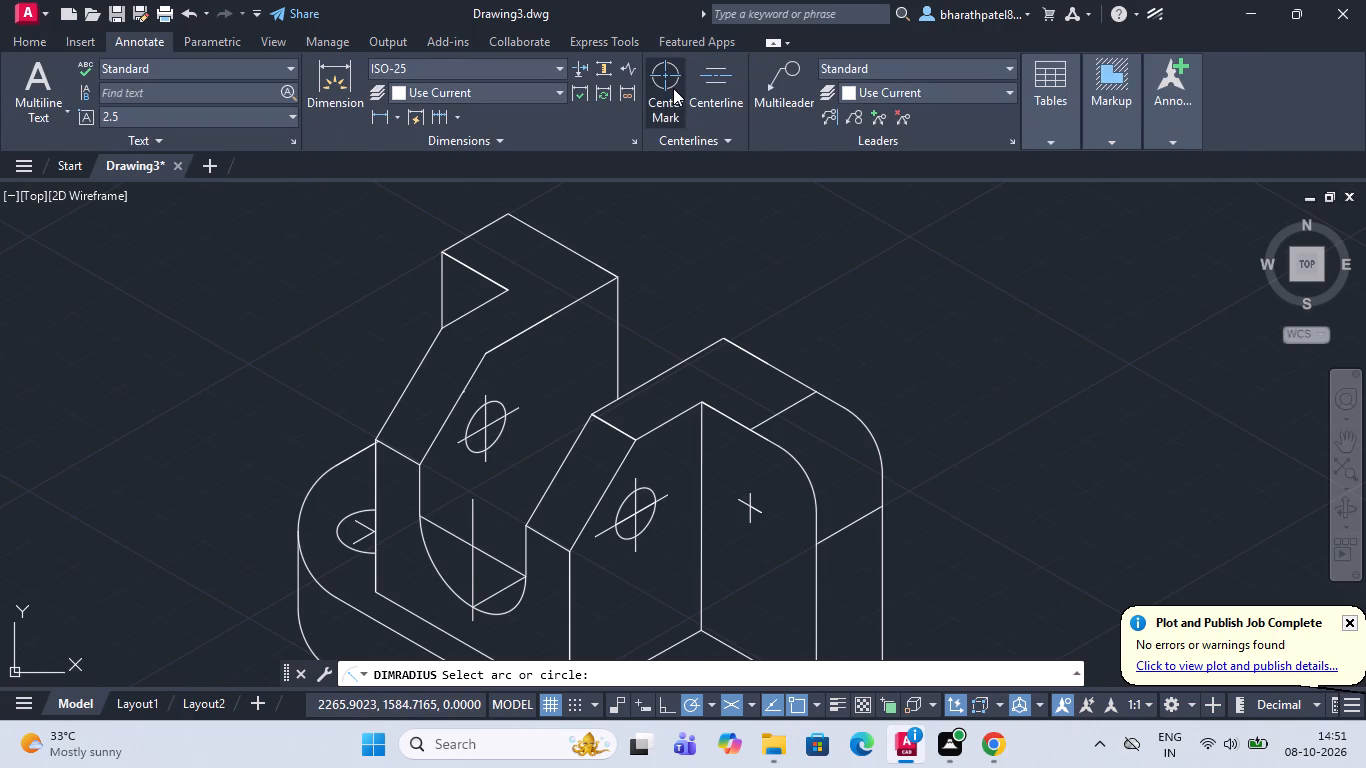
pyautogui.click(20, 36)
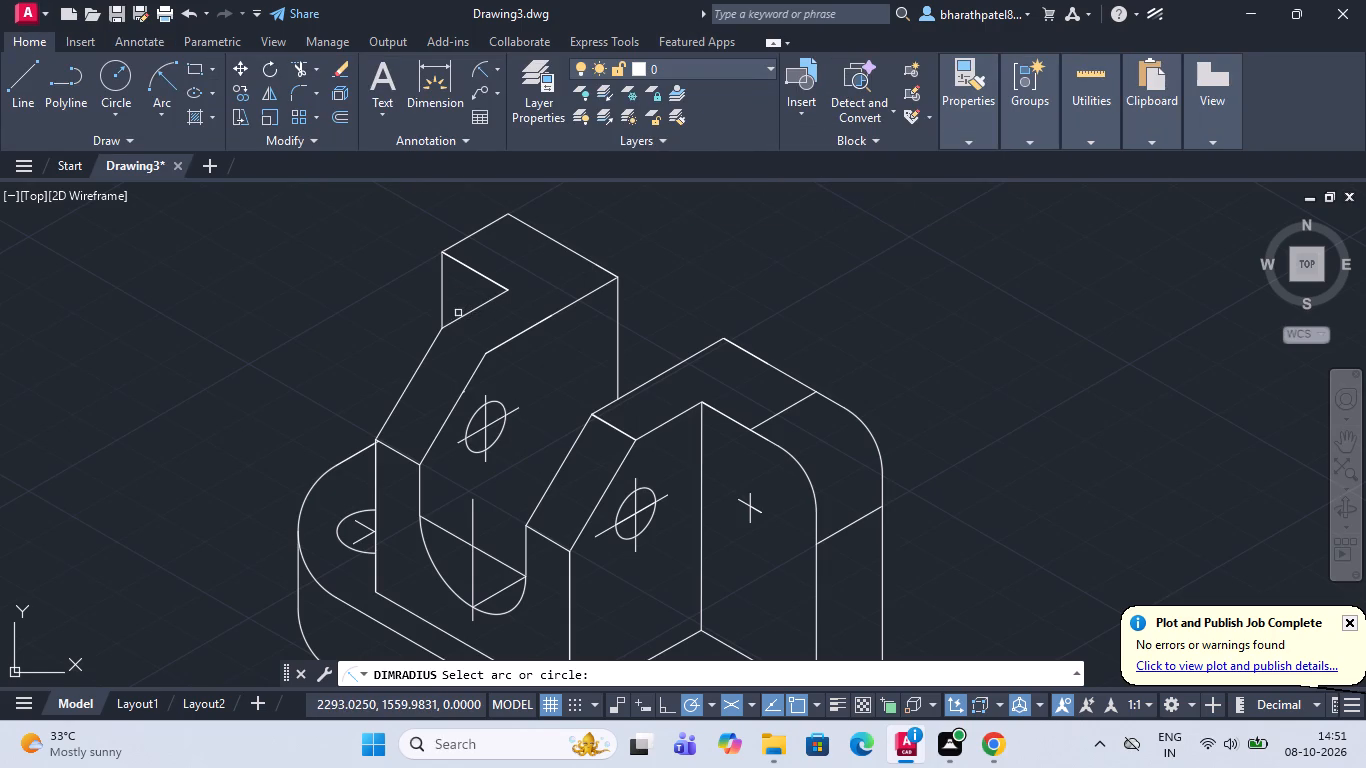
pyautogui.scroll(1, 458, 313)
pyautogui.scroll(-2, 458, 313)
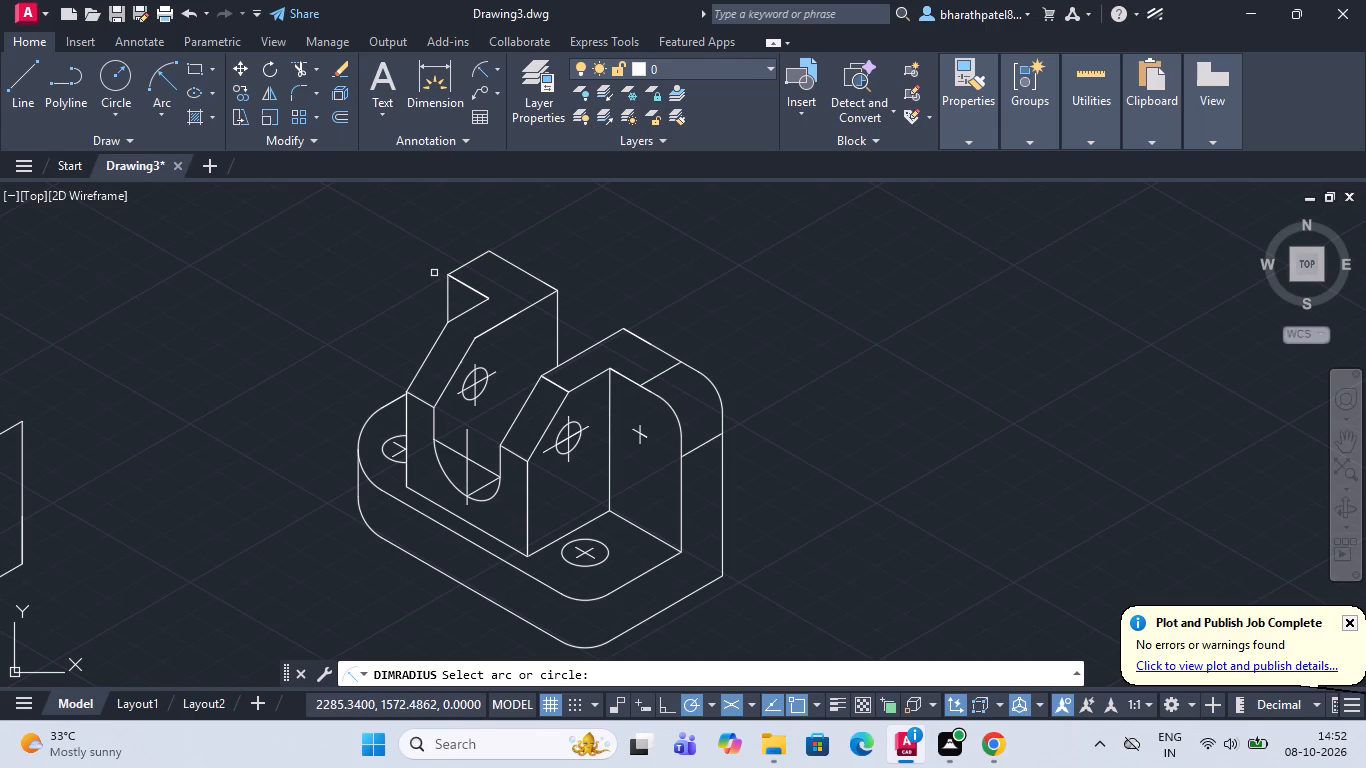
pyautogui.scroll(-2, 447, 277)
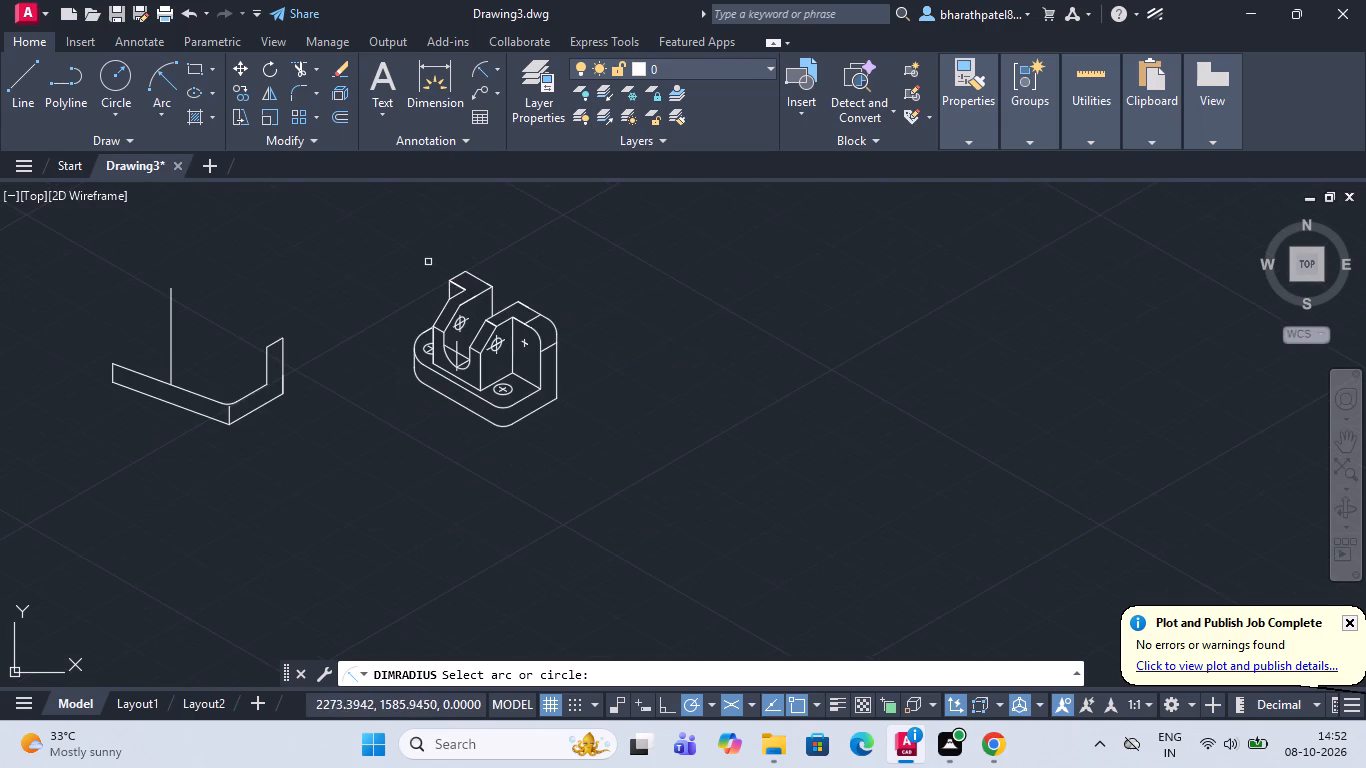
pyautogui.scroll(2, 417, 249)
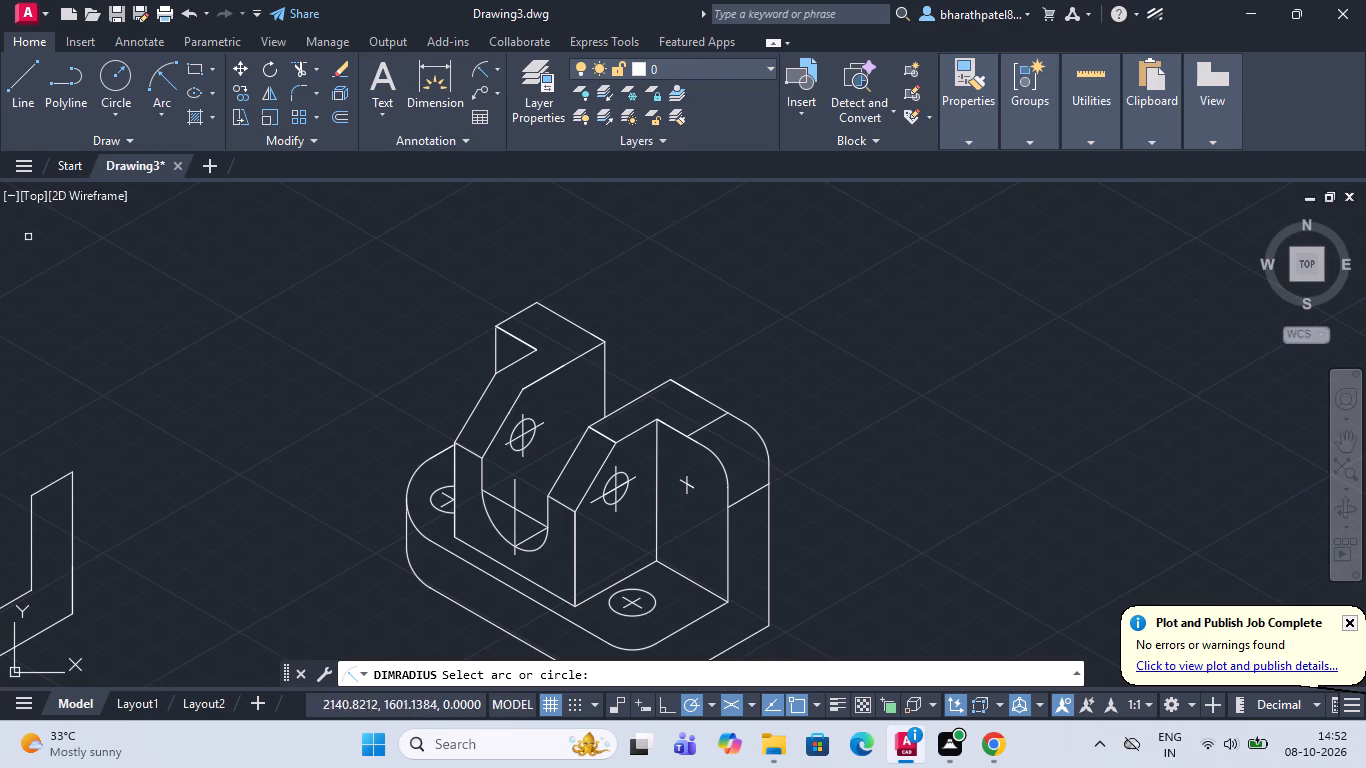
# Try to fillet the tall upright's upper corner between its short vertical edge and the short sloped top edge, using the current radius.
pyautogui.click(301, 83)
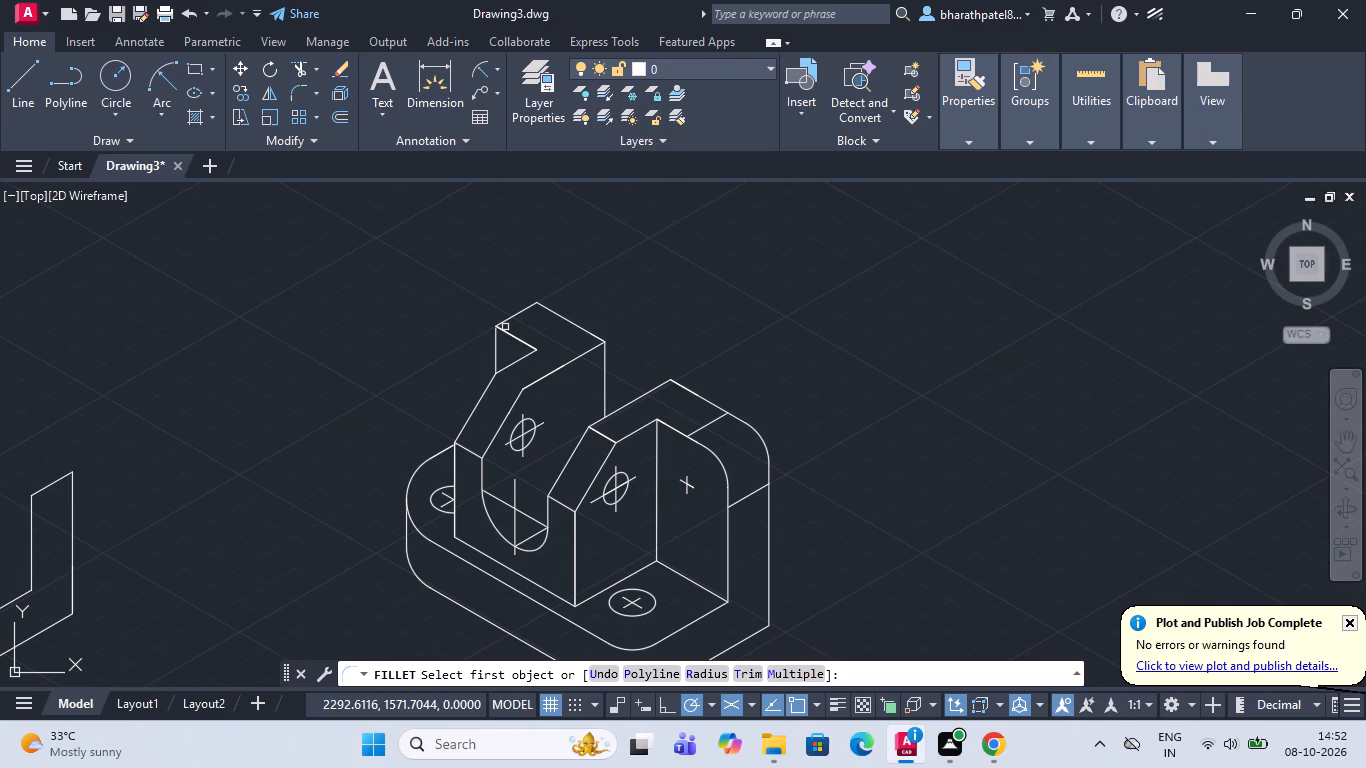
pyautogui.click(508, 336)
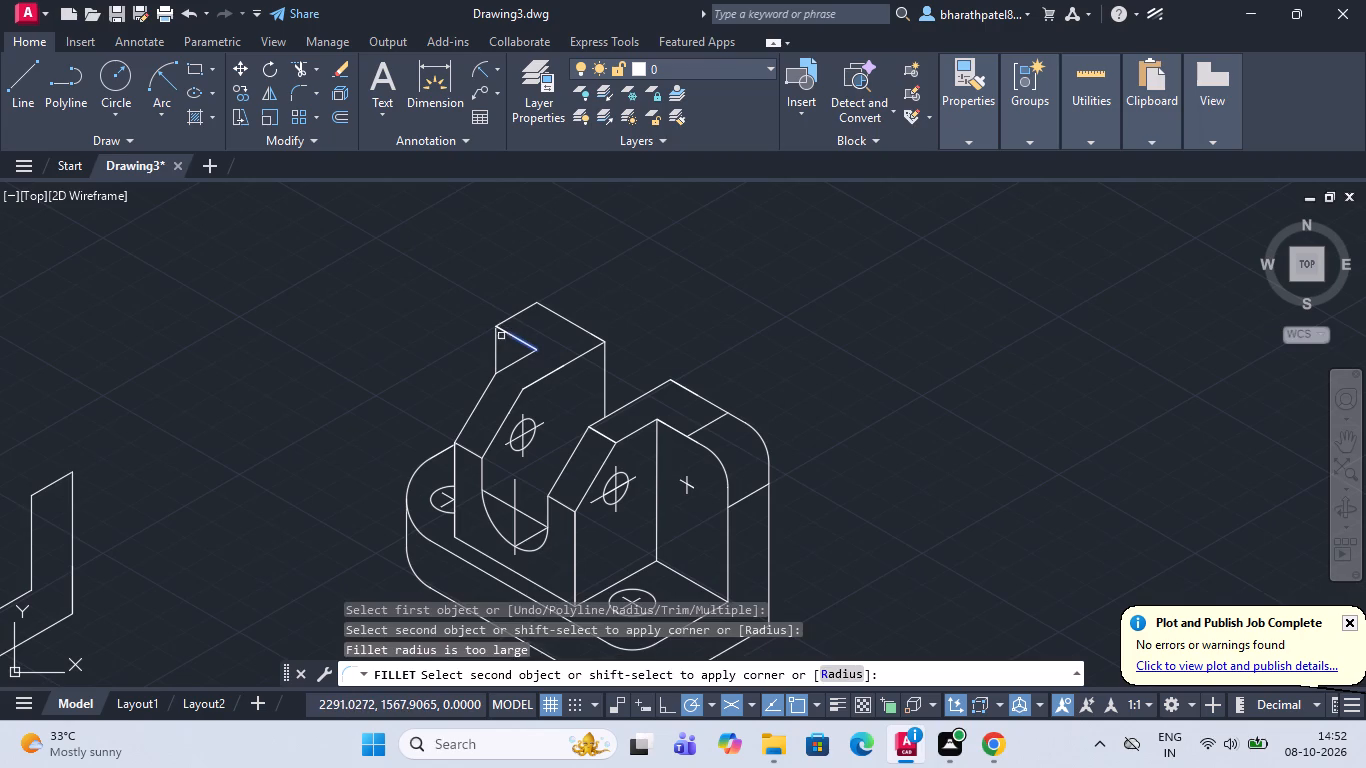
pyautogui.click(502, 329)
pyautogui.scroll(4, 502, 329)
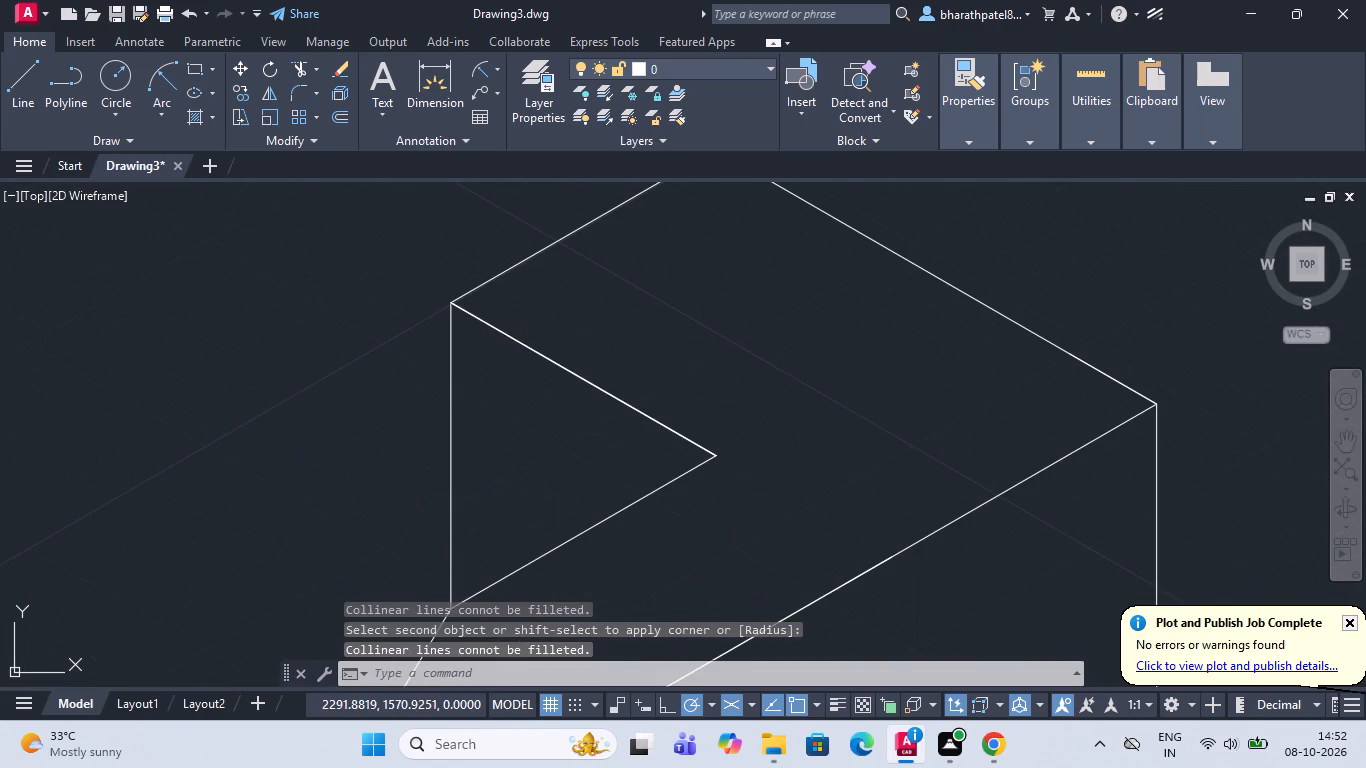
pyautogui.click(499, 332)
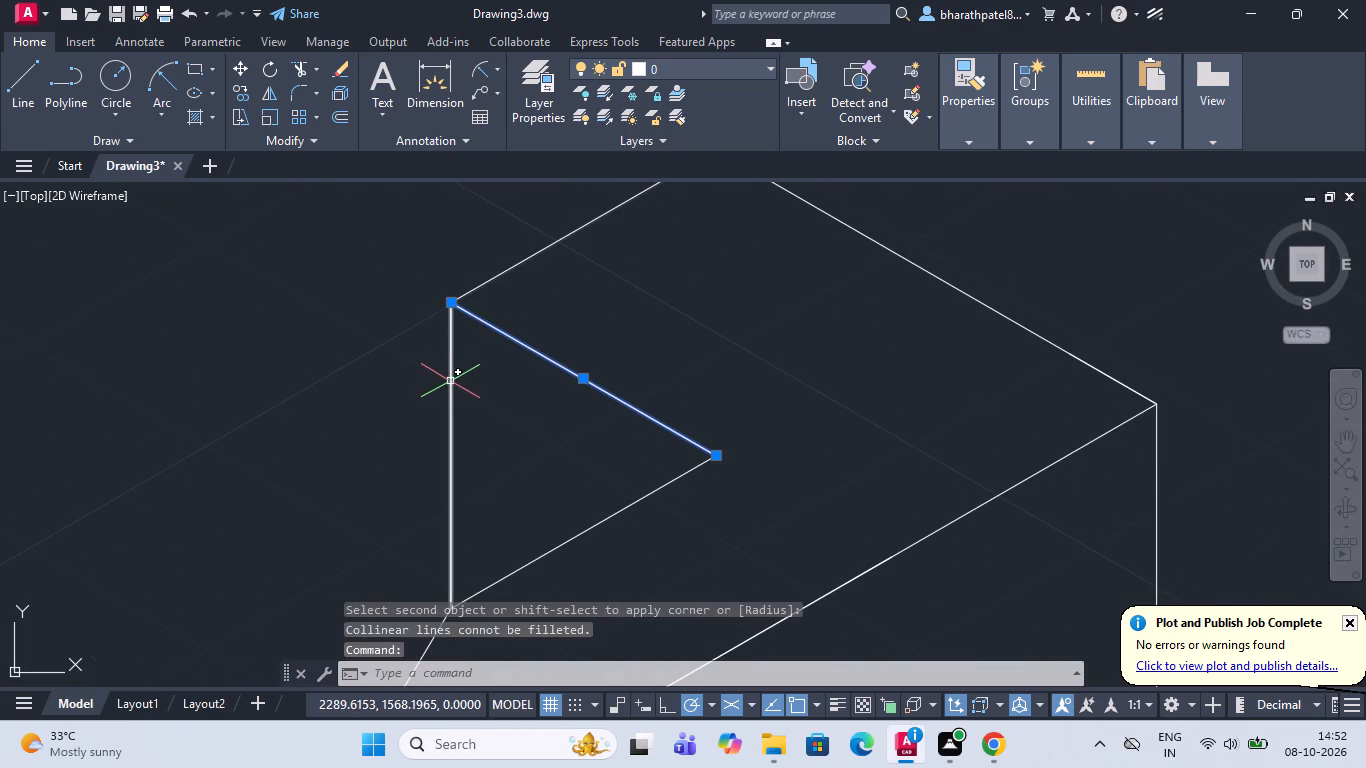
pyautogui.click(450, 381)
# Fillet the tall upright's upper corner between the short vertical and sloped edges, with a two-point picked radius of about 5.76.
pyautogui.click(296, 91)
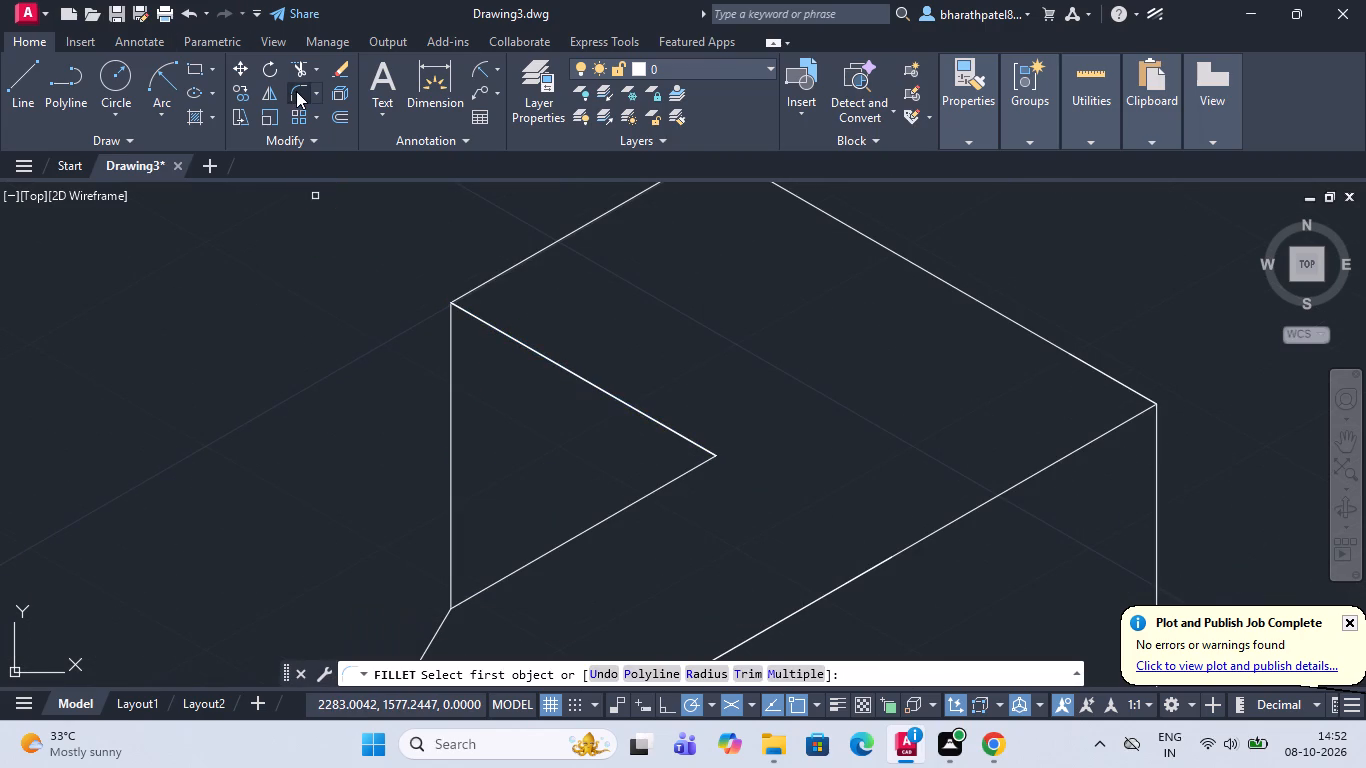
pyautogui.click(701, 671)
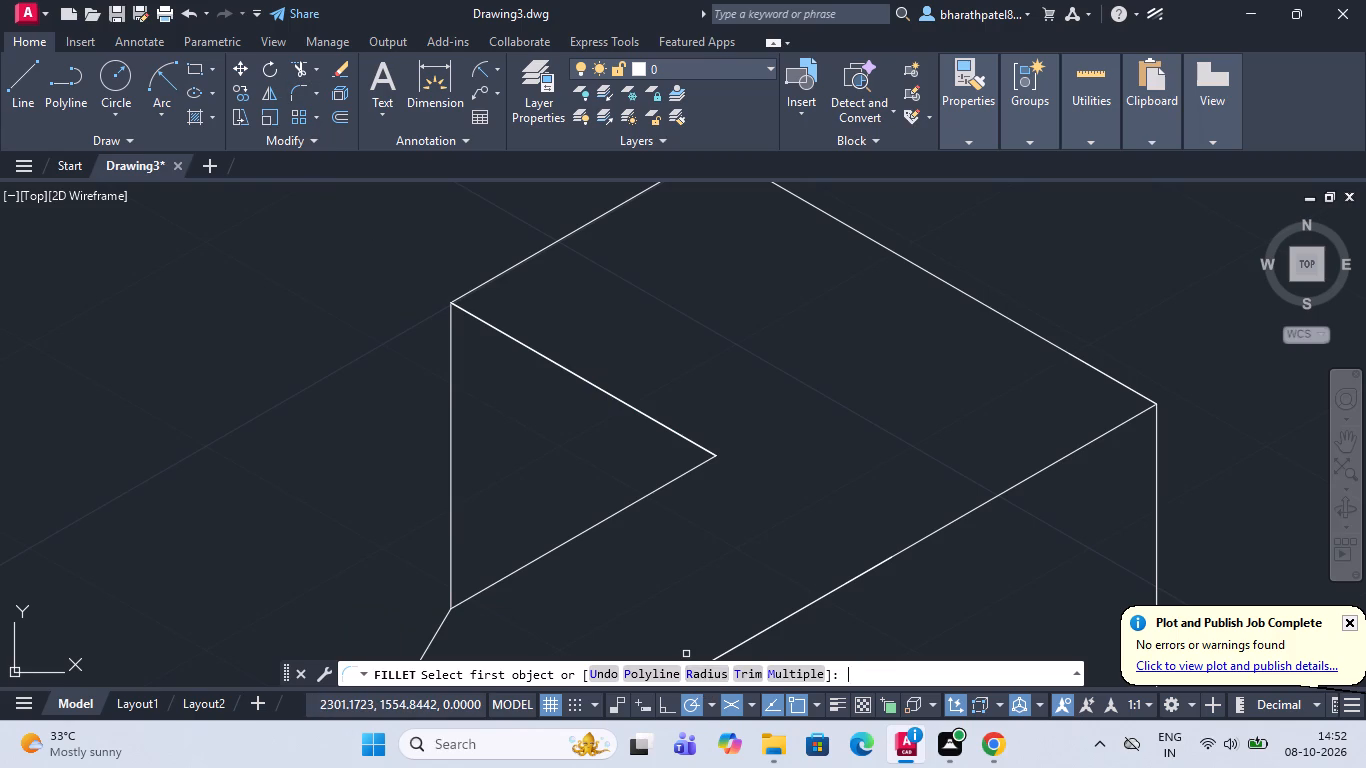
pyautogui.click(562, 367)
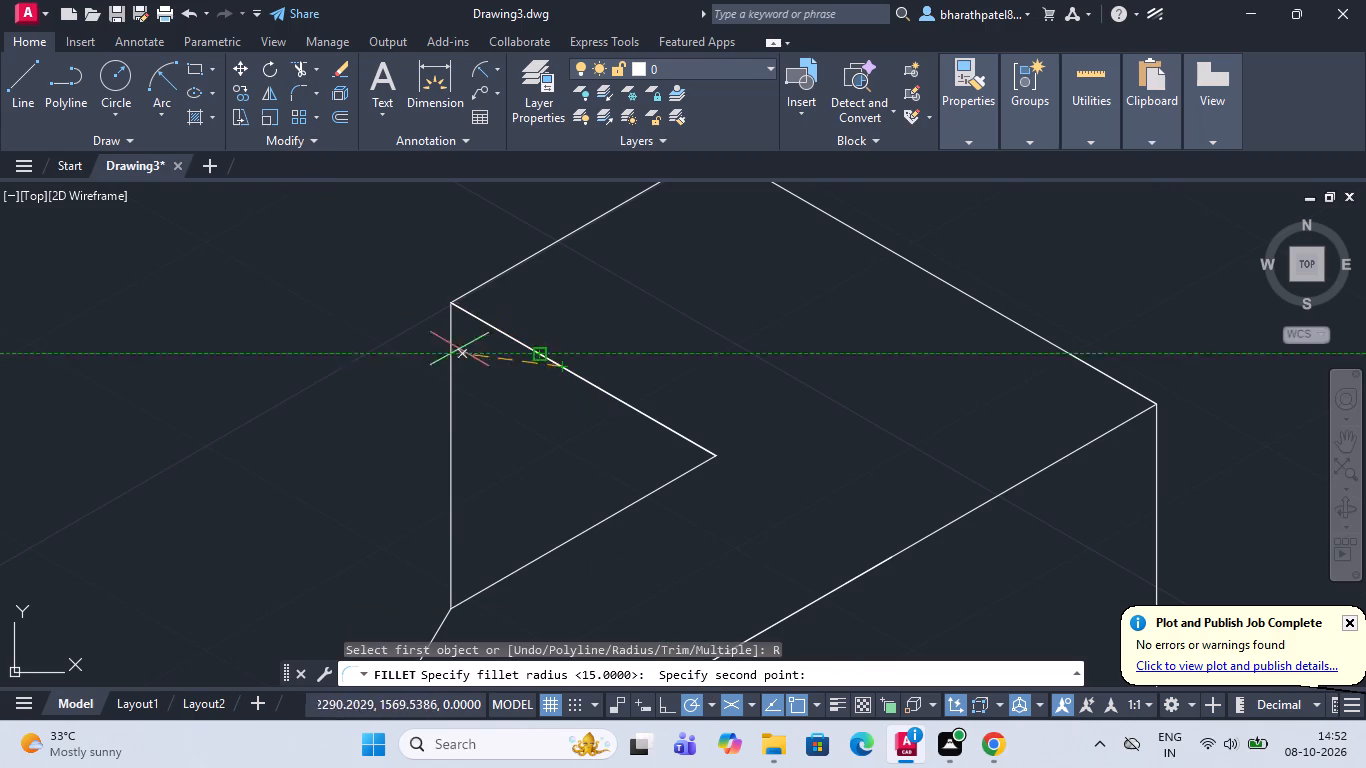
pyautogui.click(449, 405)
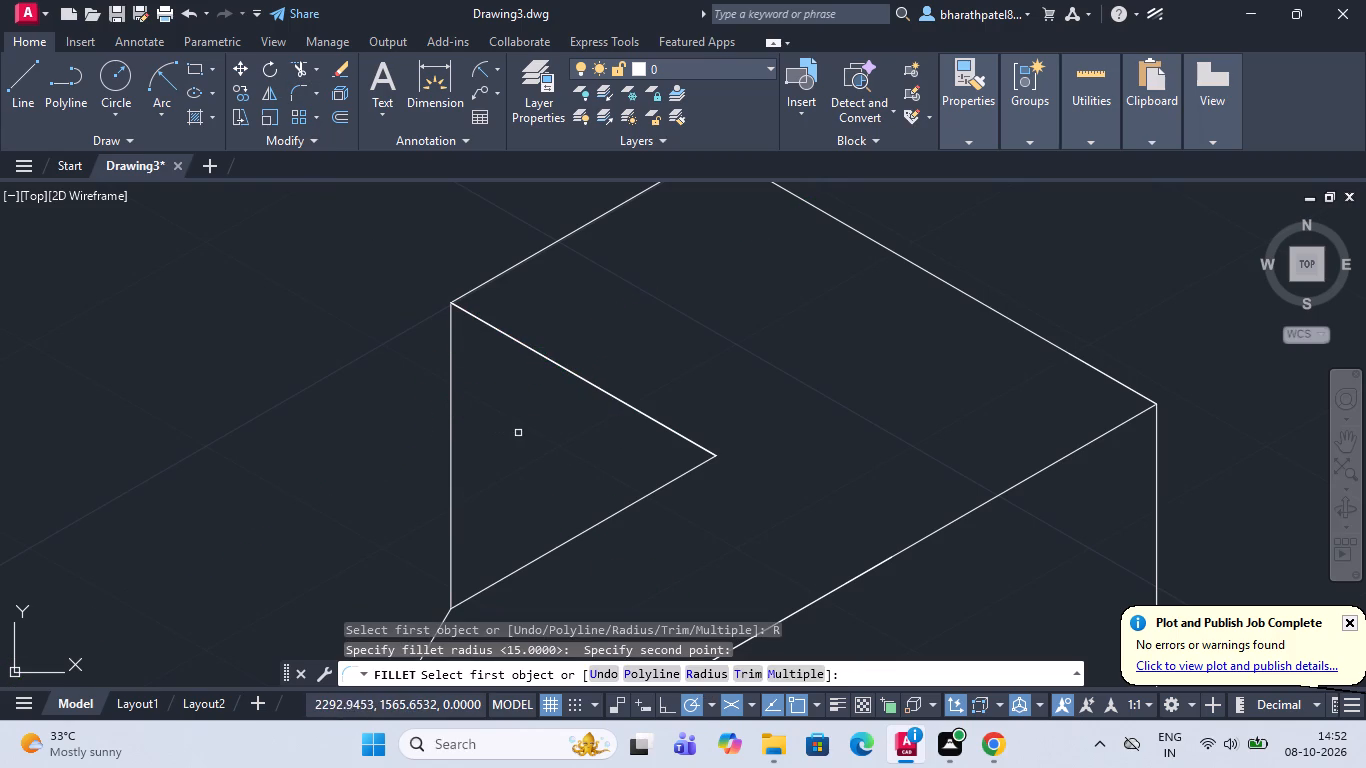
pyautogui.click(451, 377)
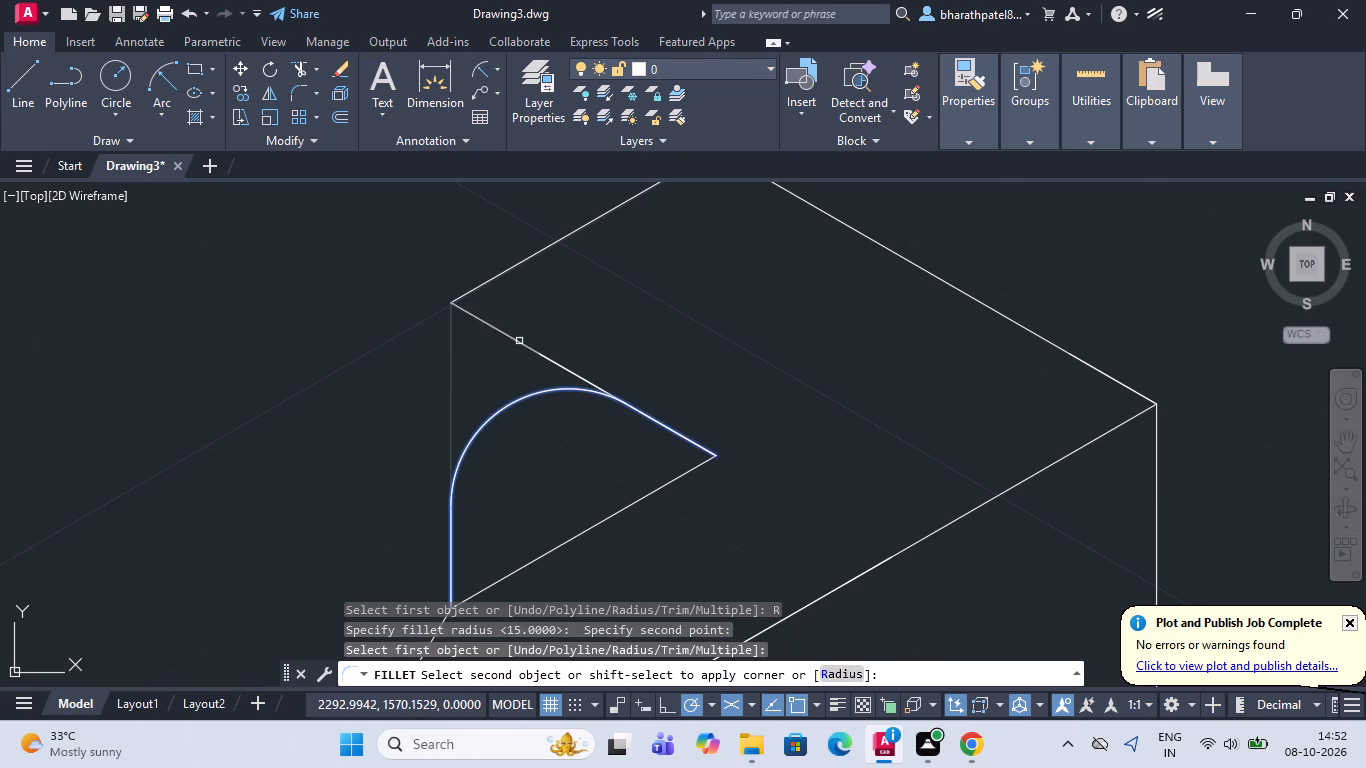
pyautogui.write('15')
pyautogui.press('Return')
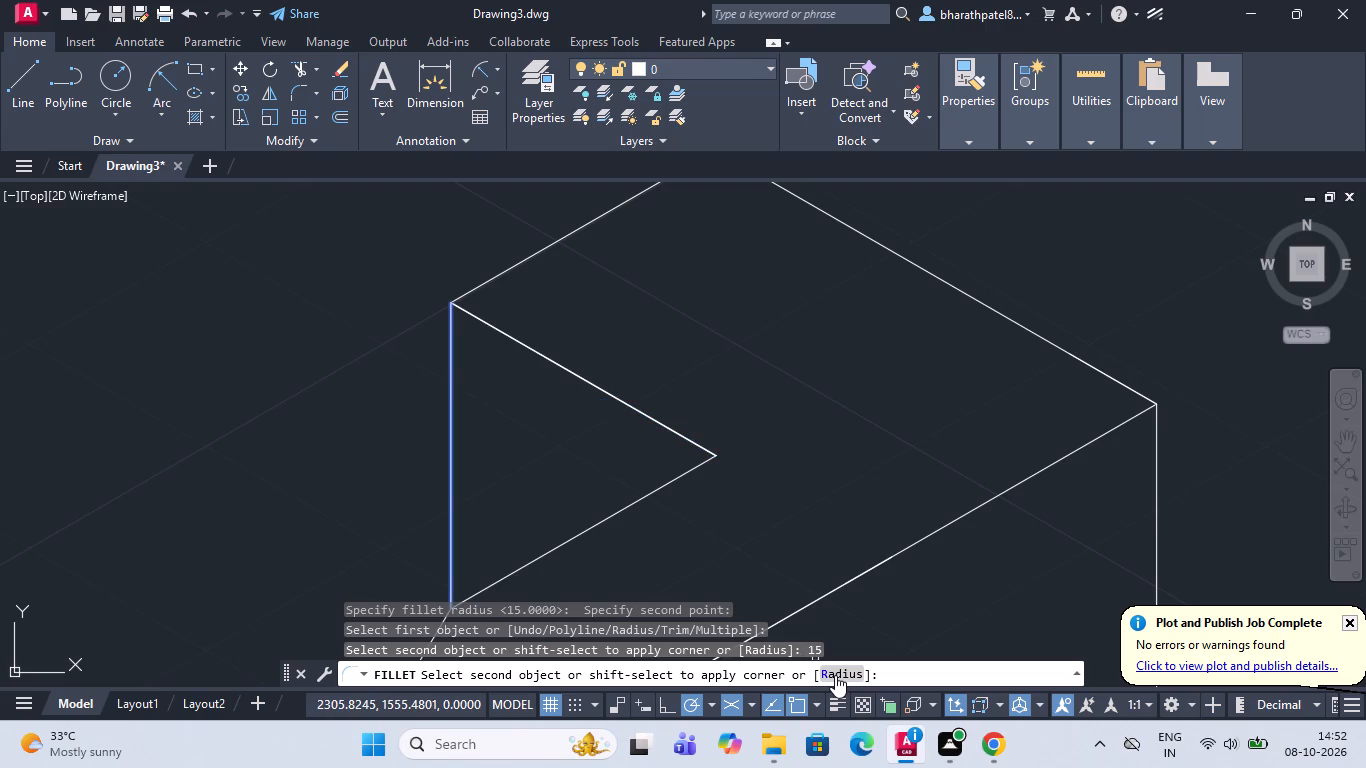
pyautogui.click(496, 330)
# Check the radius of the new corner arc on the tall upright with a radius dimension, without placing it.
pyautogui.scroll(-2, 696, 461)
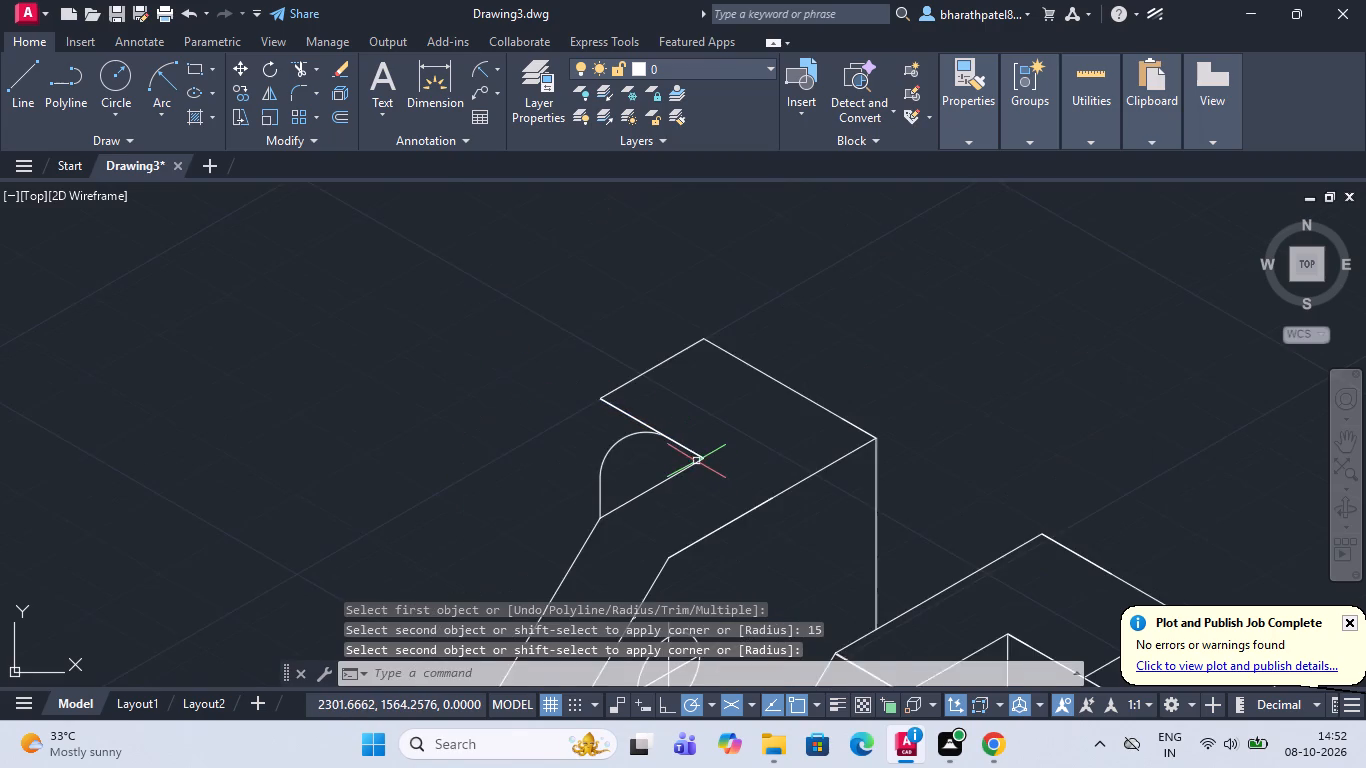
pyautogui.scroll(-2, 696, 461)
pyautogui.scroll(1, 714, 581)
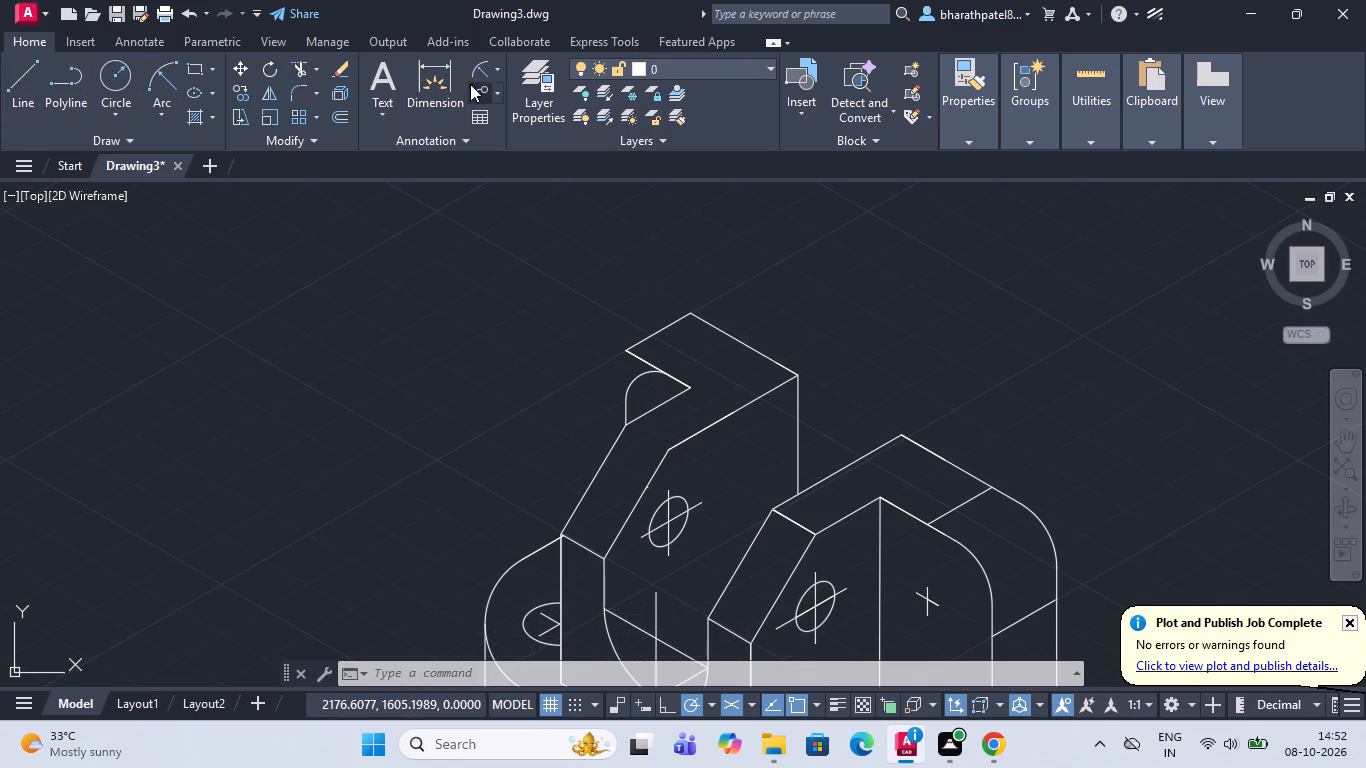
pyautogui.click(483, 61)
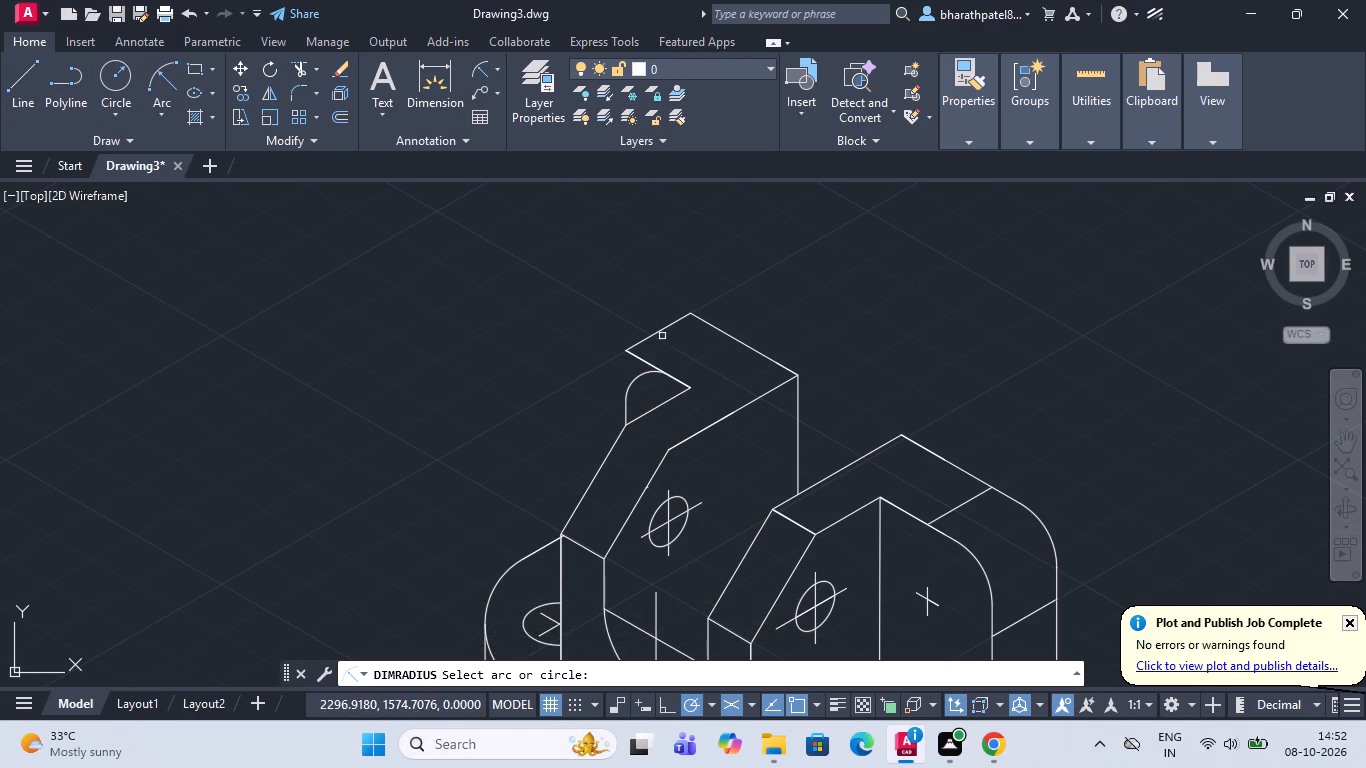
pyautogui.click(645, 360)
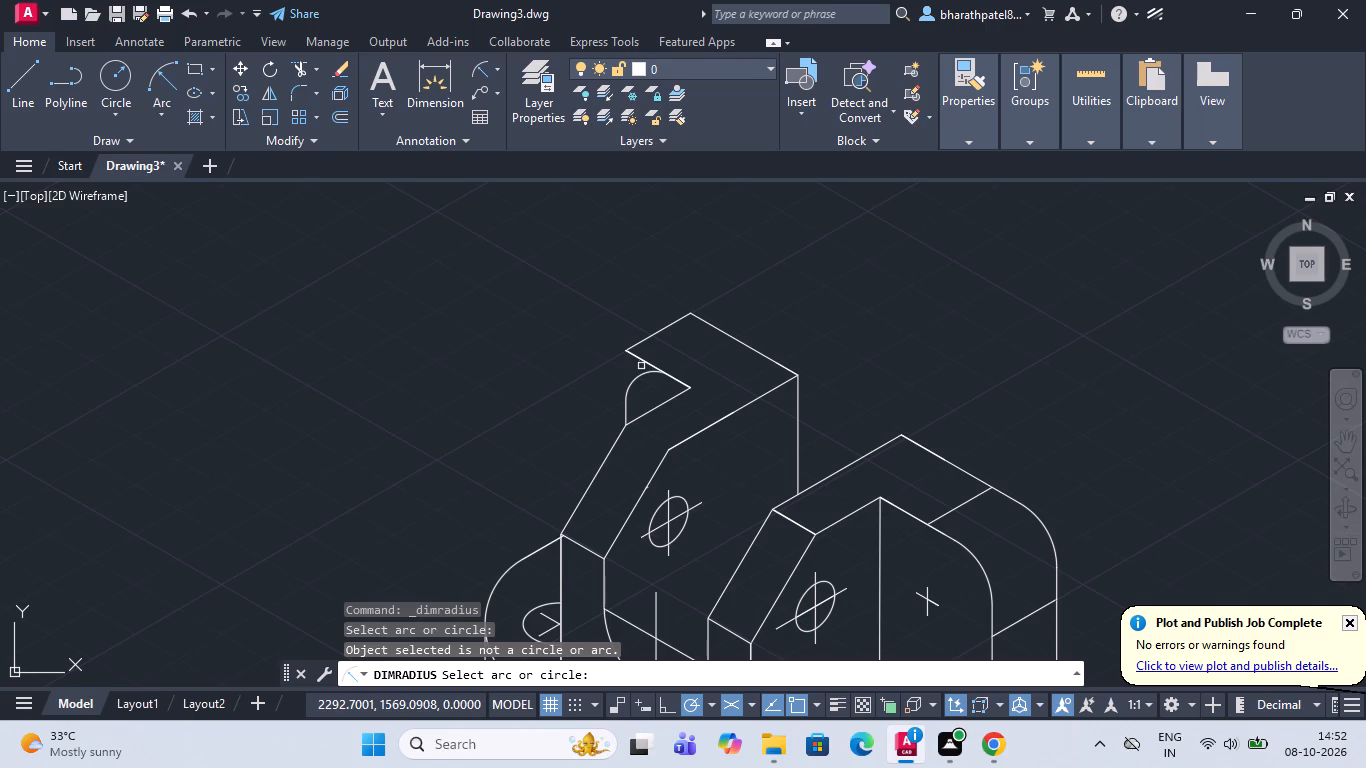
pyautogui.click(642, 358)
pyautogui.click(630, 392)
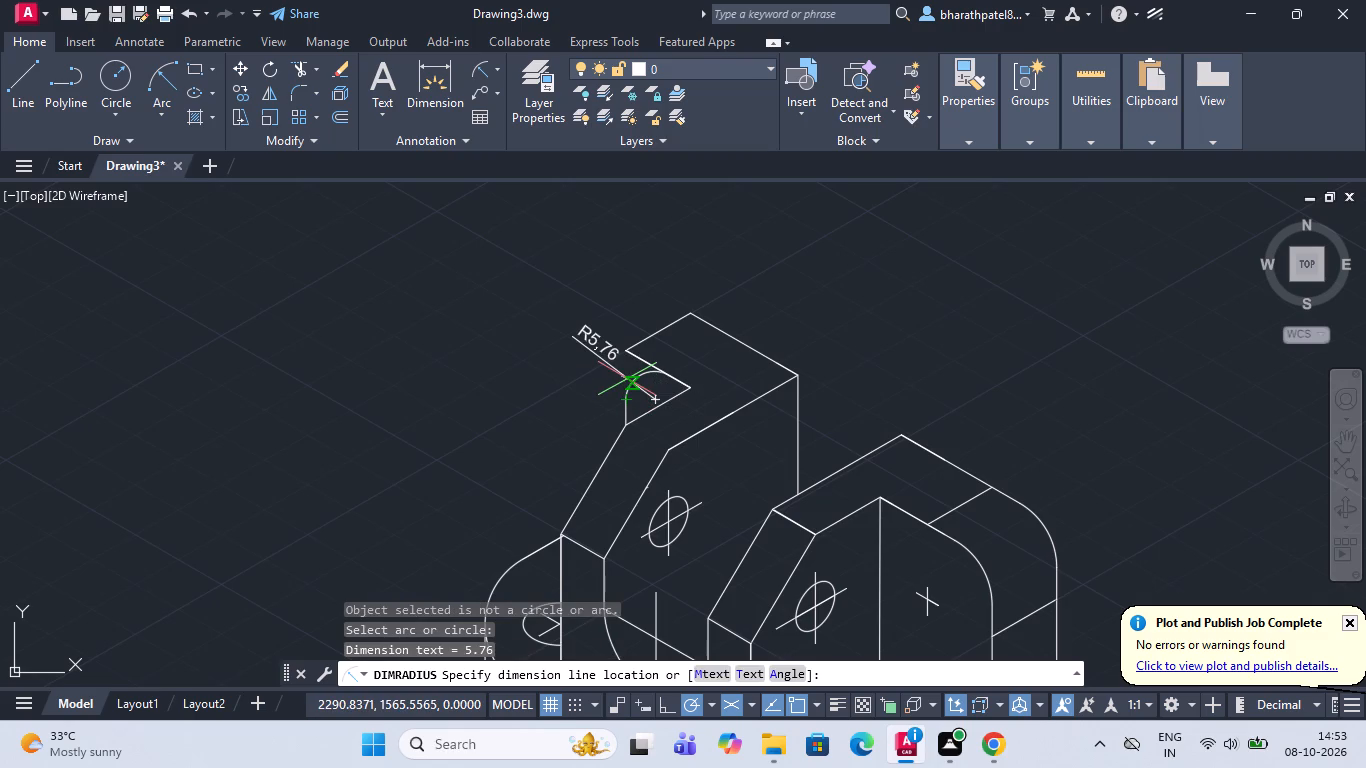
pyautogui.press('Escape')
pyautogui.click(491, 69)
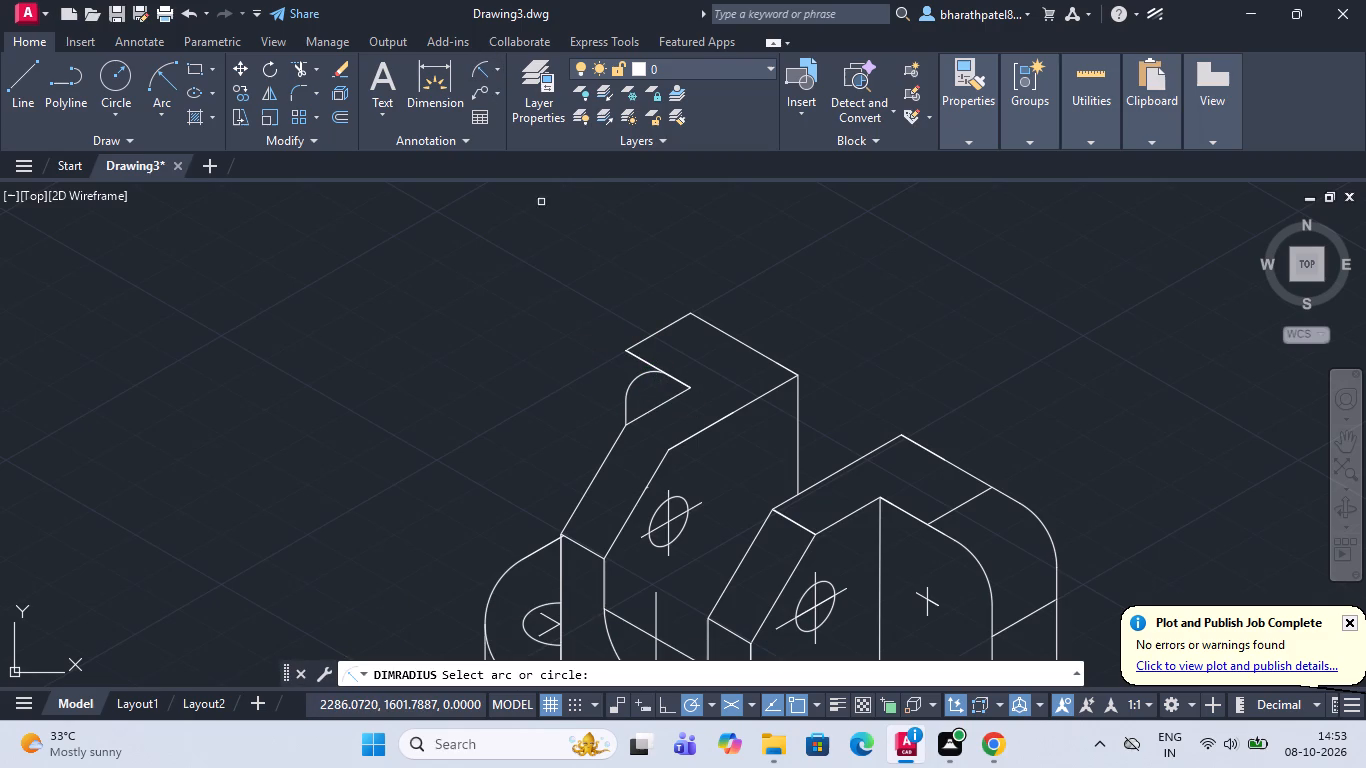
pyautogui.click(637, 382)
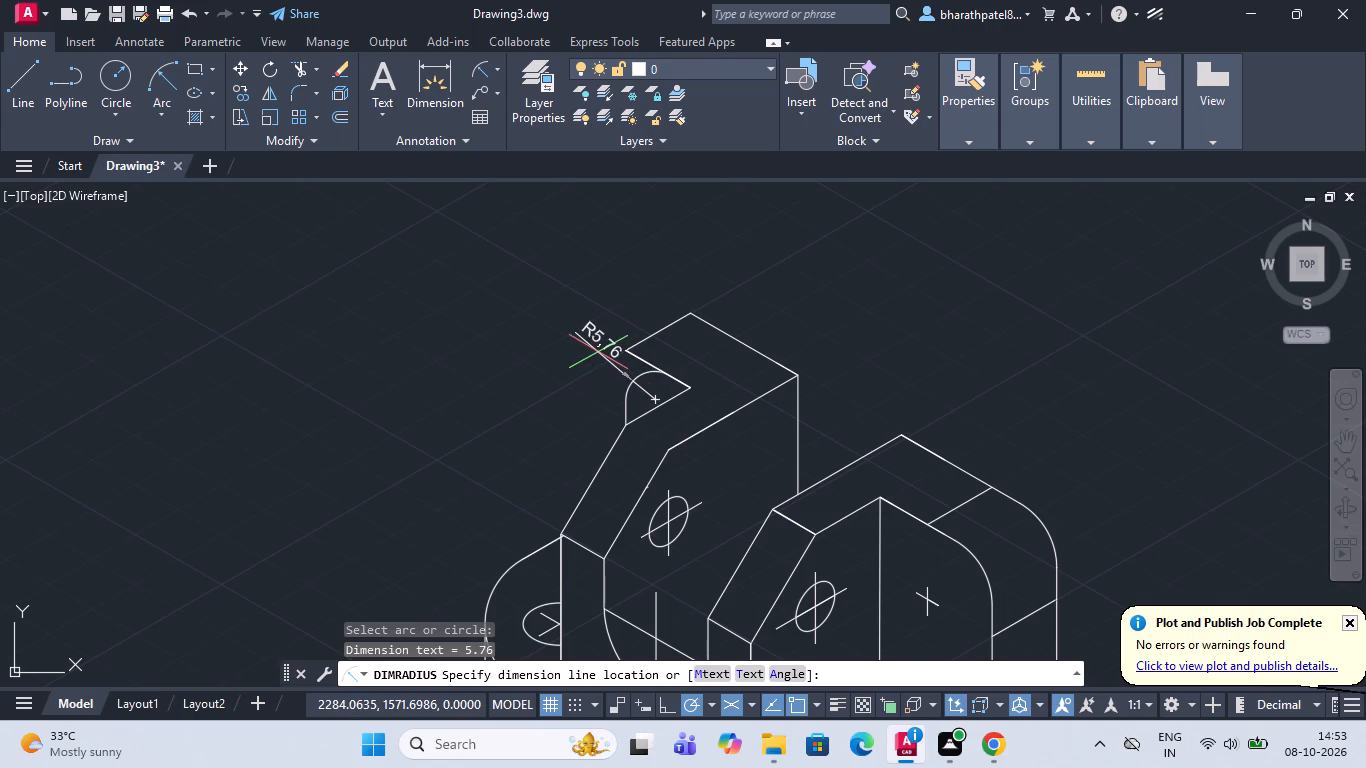
pyautogui.press('Escape')
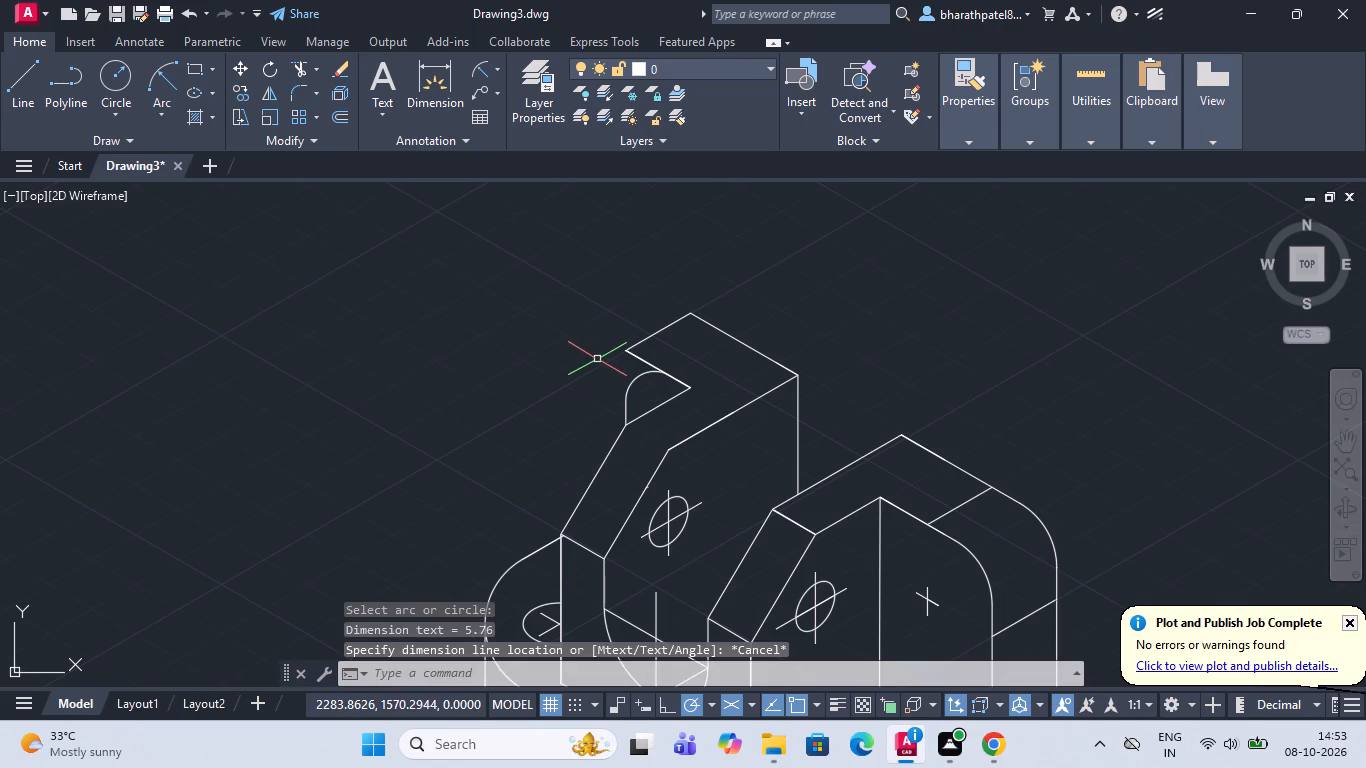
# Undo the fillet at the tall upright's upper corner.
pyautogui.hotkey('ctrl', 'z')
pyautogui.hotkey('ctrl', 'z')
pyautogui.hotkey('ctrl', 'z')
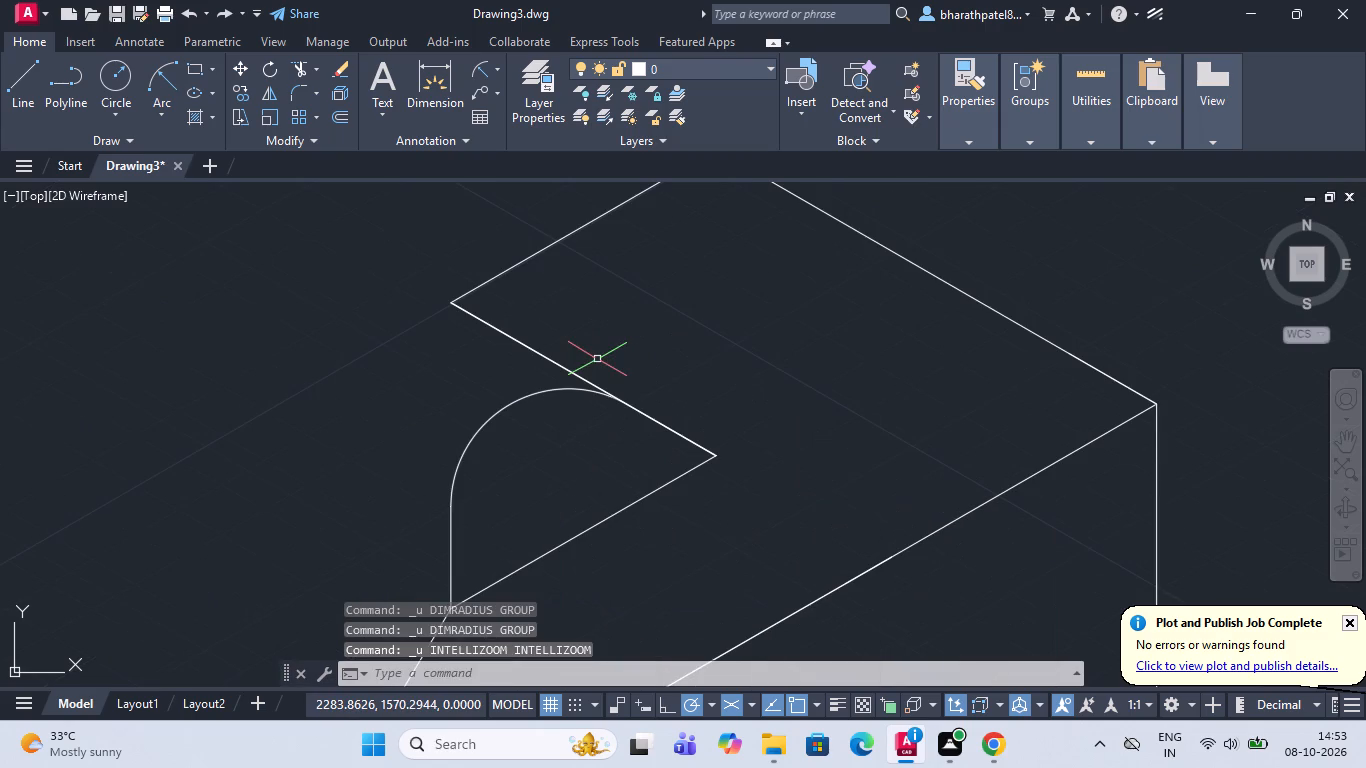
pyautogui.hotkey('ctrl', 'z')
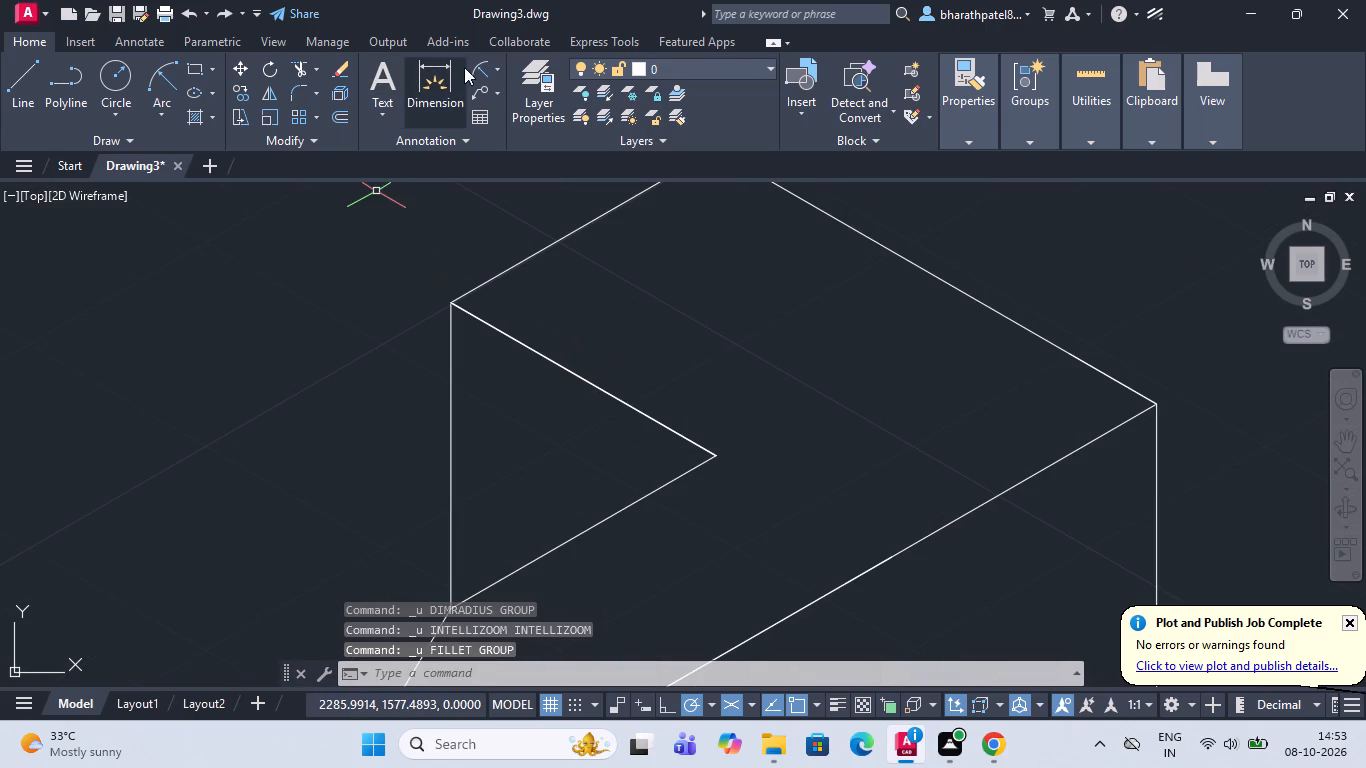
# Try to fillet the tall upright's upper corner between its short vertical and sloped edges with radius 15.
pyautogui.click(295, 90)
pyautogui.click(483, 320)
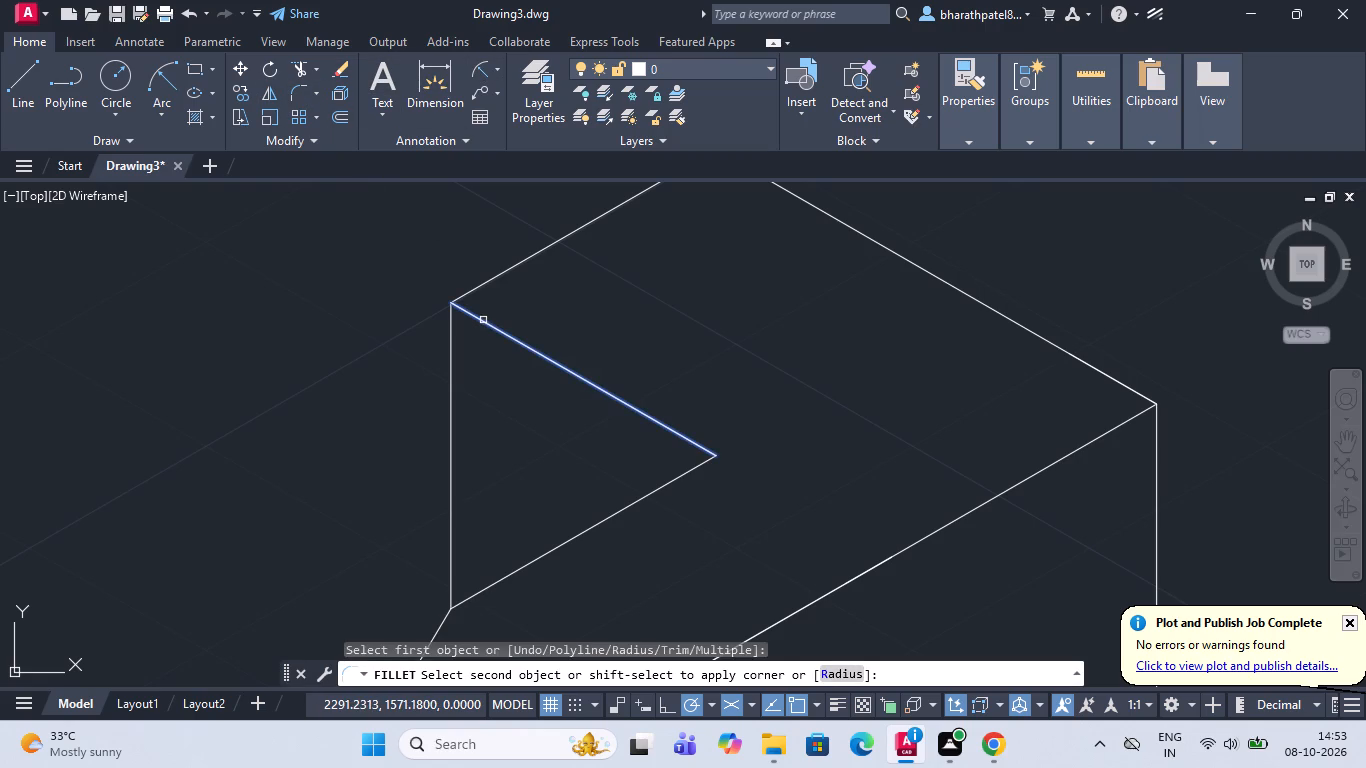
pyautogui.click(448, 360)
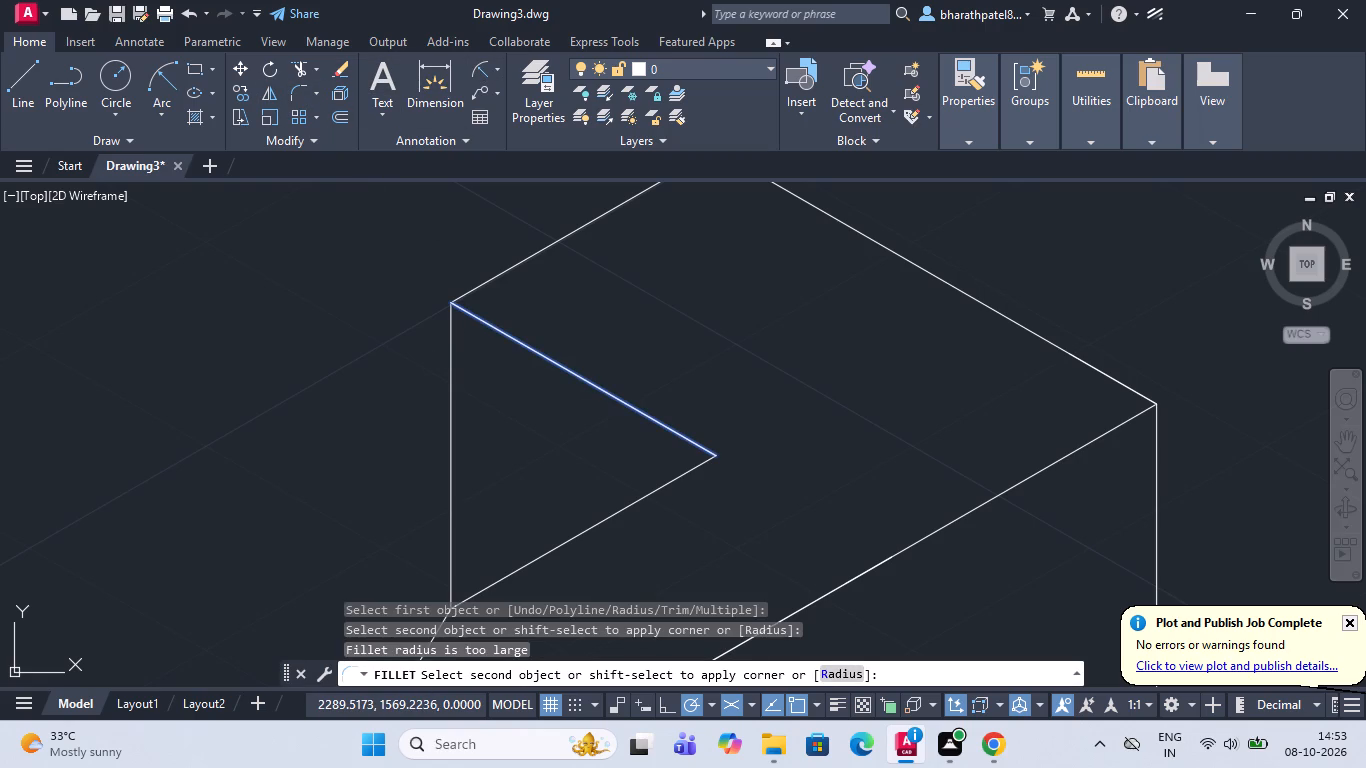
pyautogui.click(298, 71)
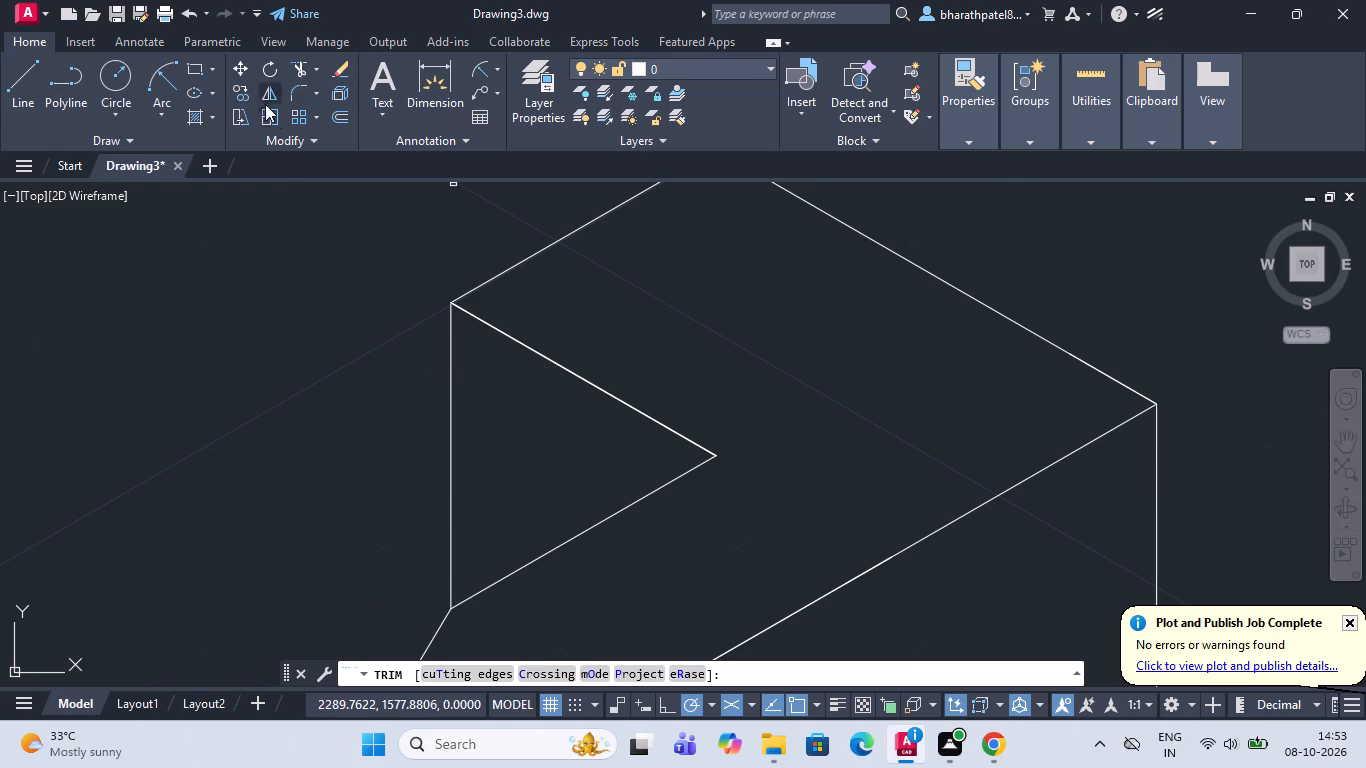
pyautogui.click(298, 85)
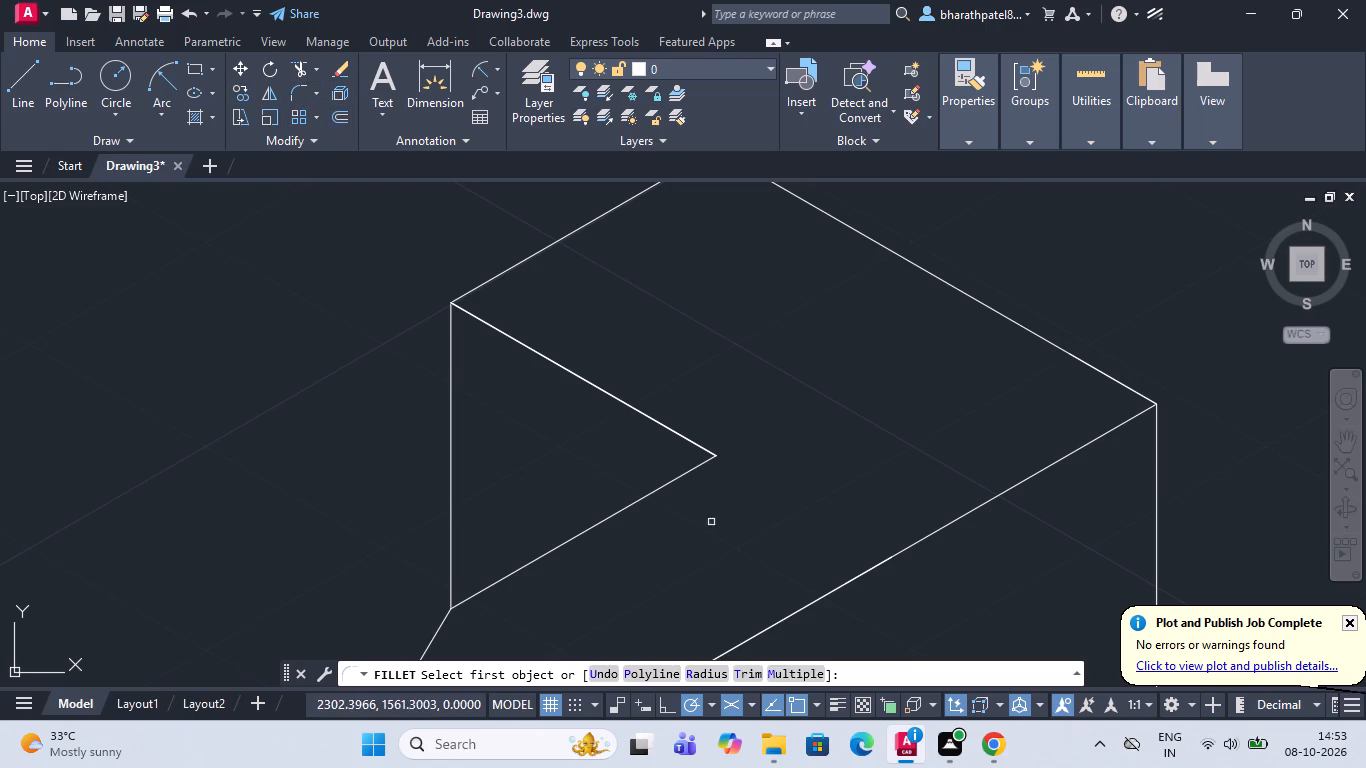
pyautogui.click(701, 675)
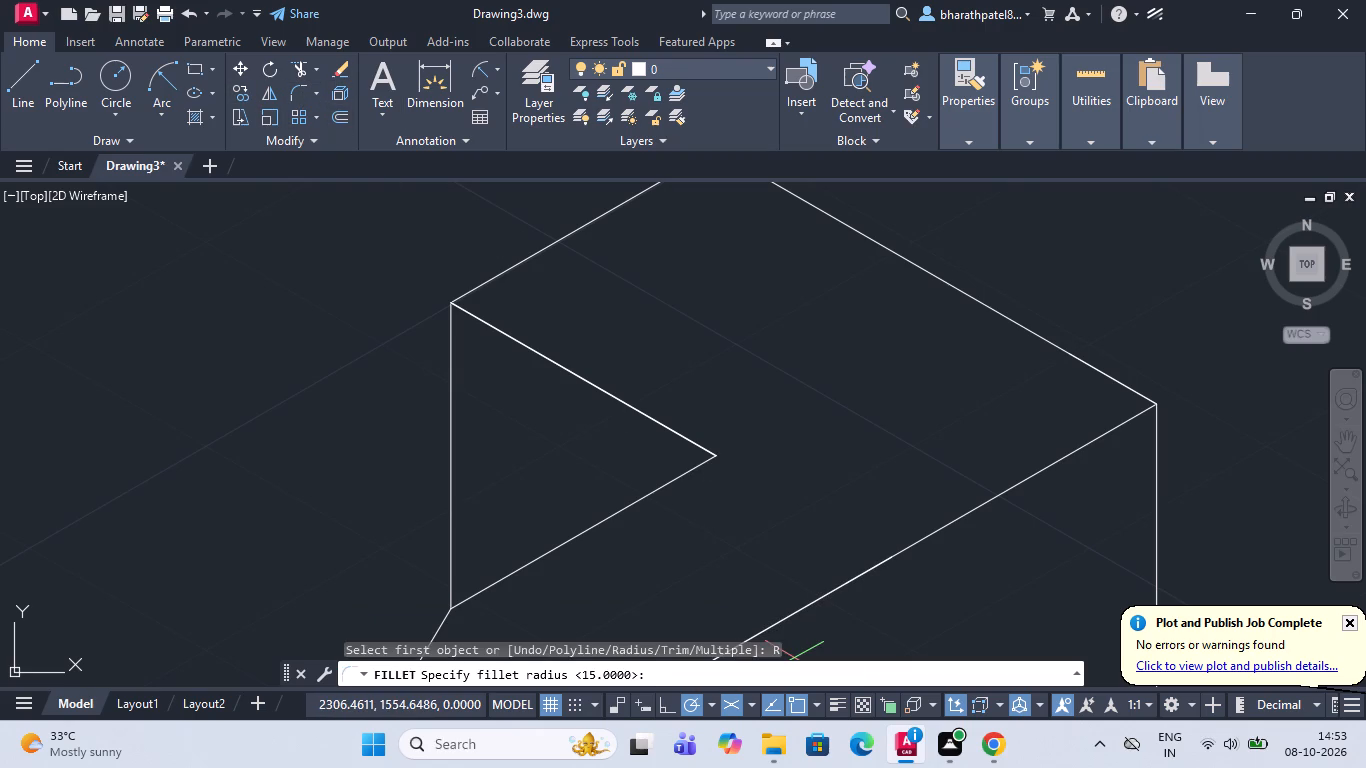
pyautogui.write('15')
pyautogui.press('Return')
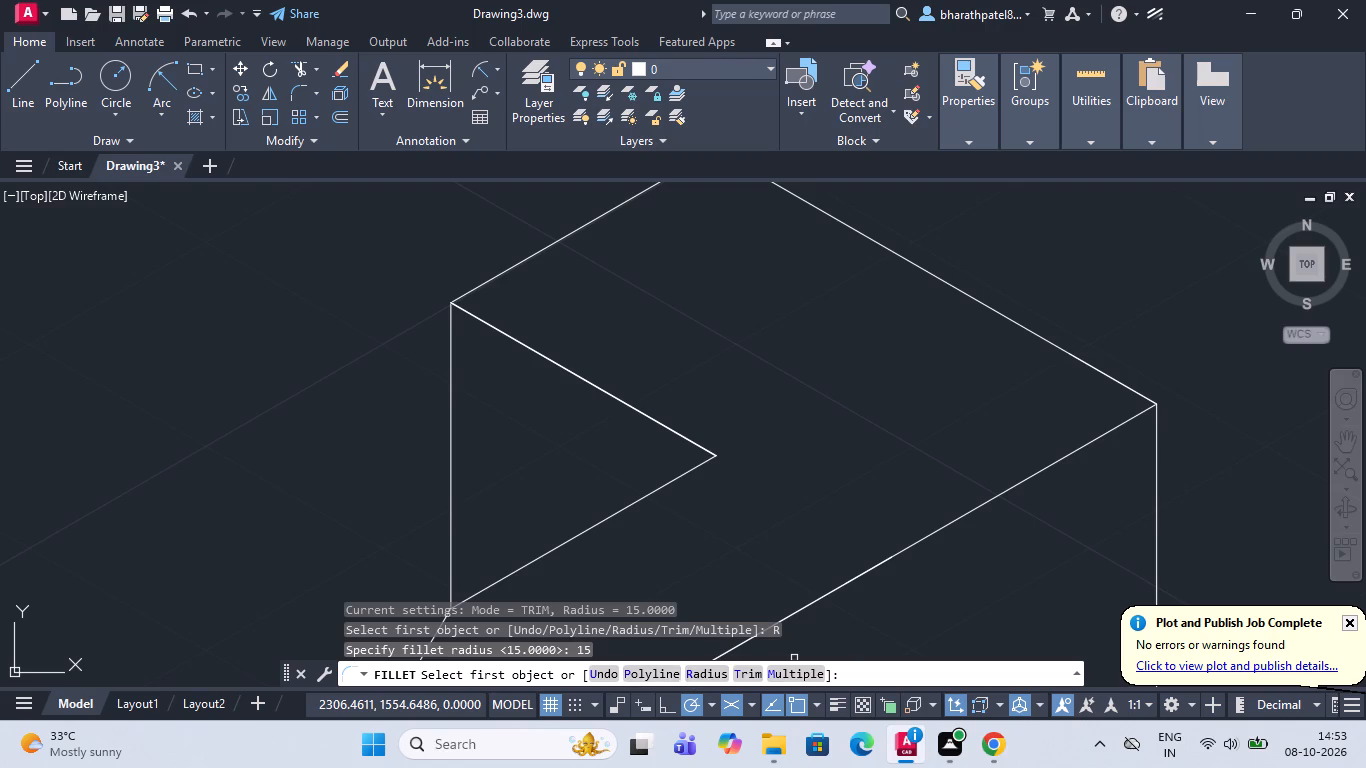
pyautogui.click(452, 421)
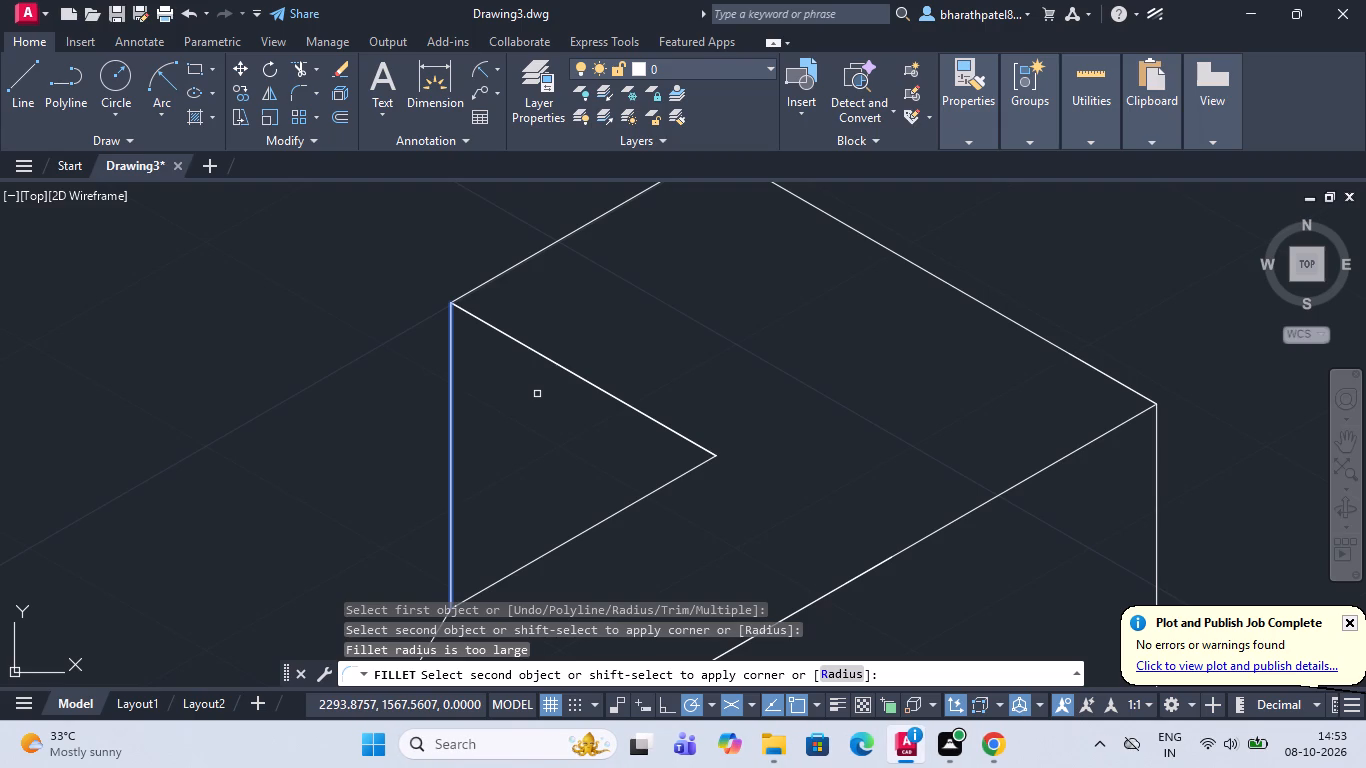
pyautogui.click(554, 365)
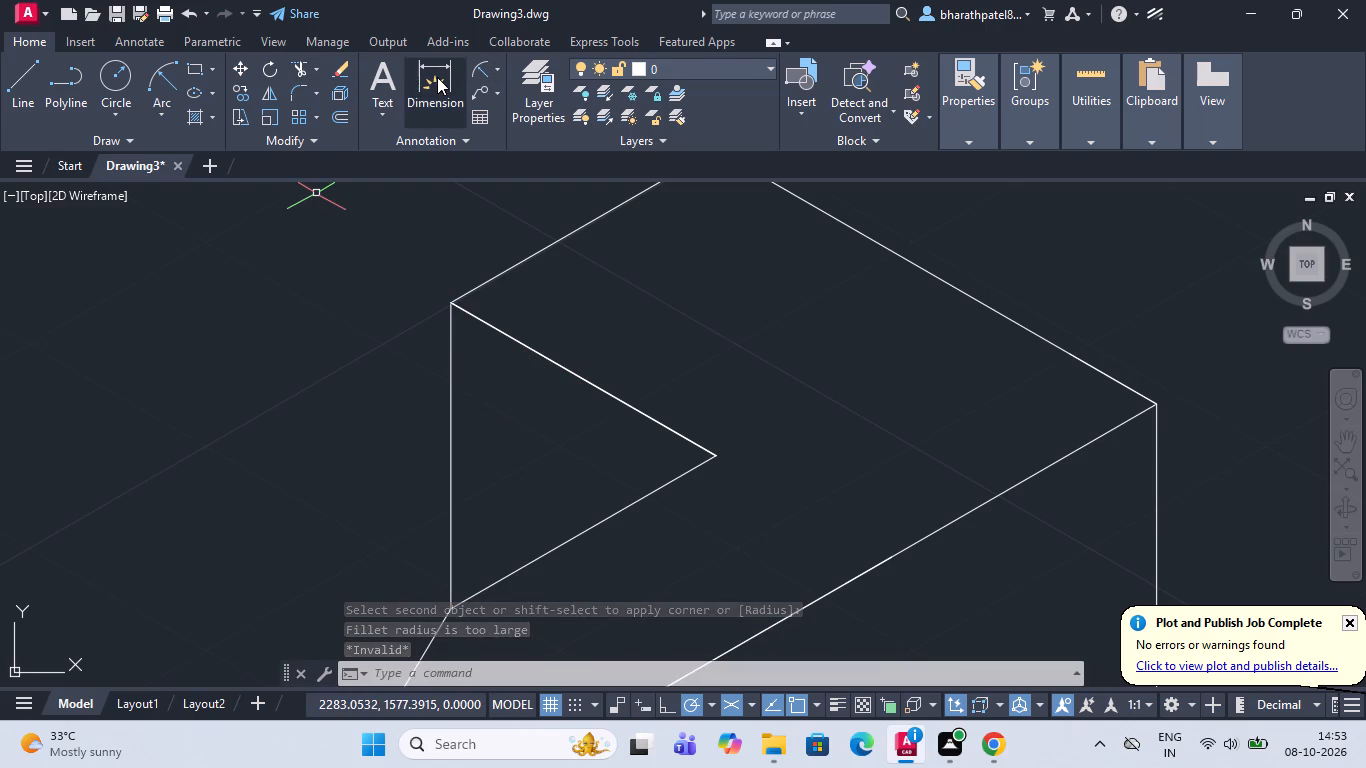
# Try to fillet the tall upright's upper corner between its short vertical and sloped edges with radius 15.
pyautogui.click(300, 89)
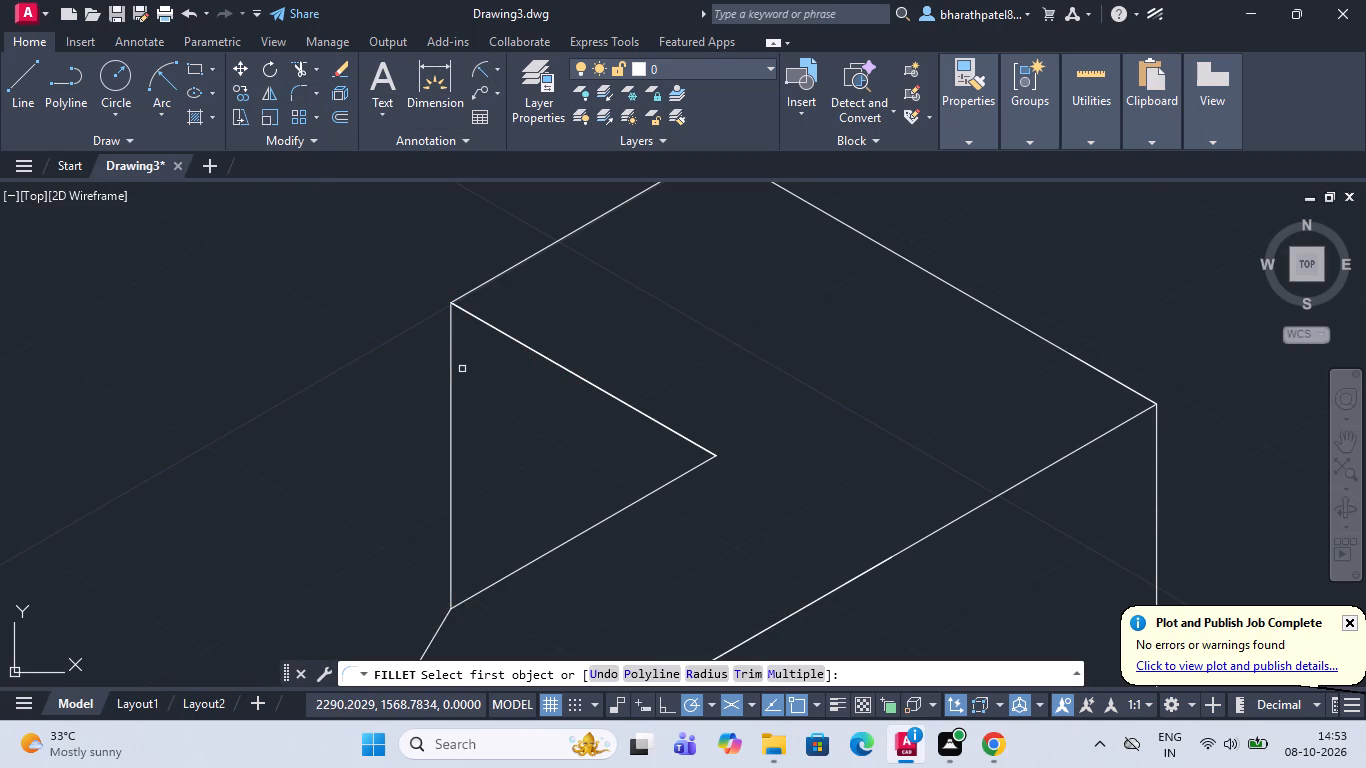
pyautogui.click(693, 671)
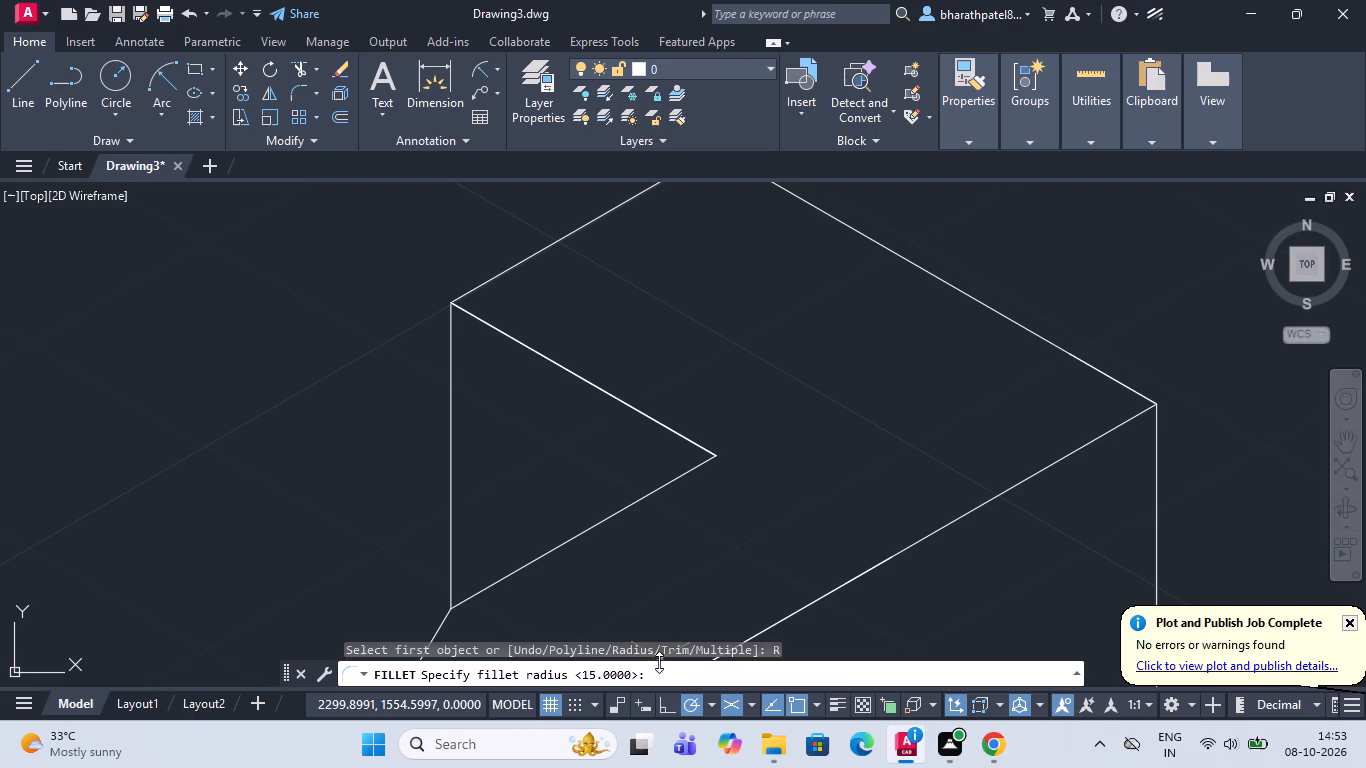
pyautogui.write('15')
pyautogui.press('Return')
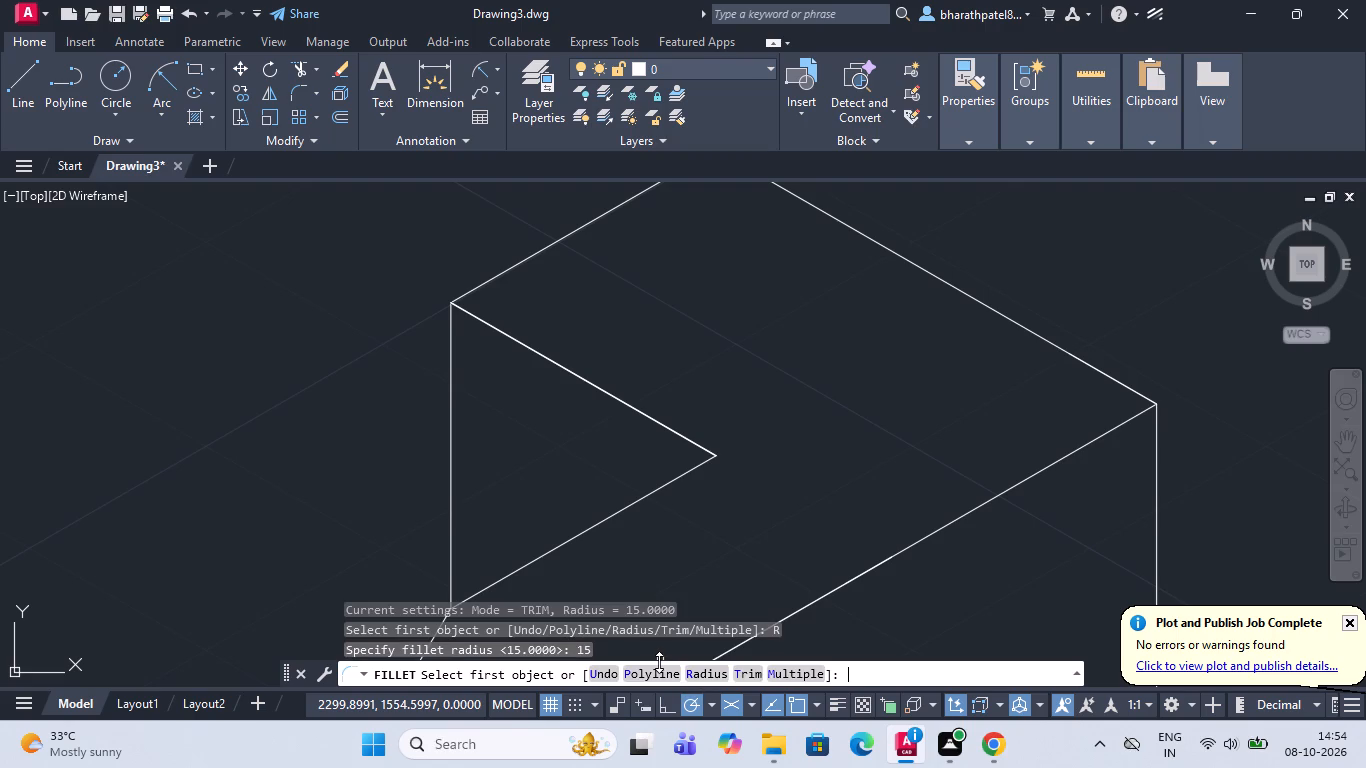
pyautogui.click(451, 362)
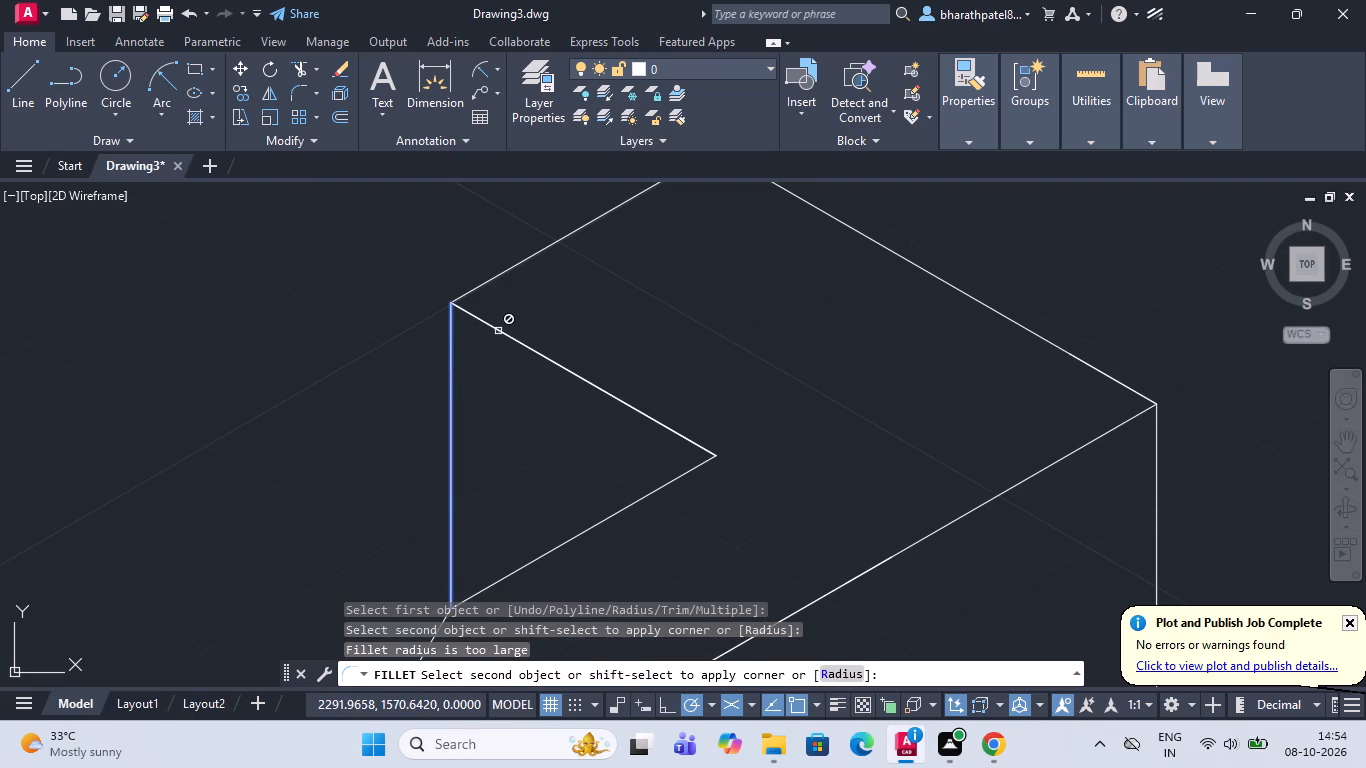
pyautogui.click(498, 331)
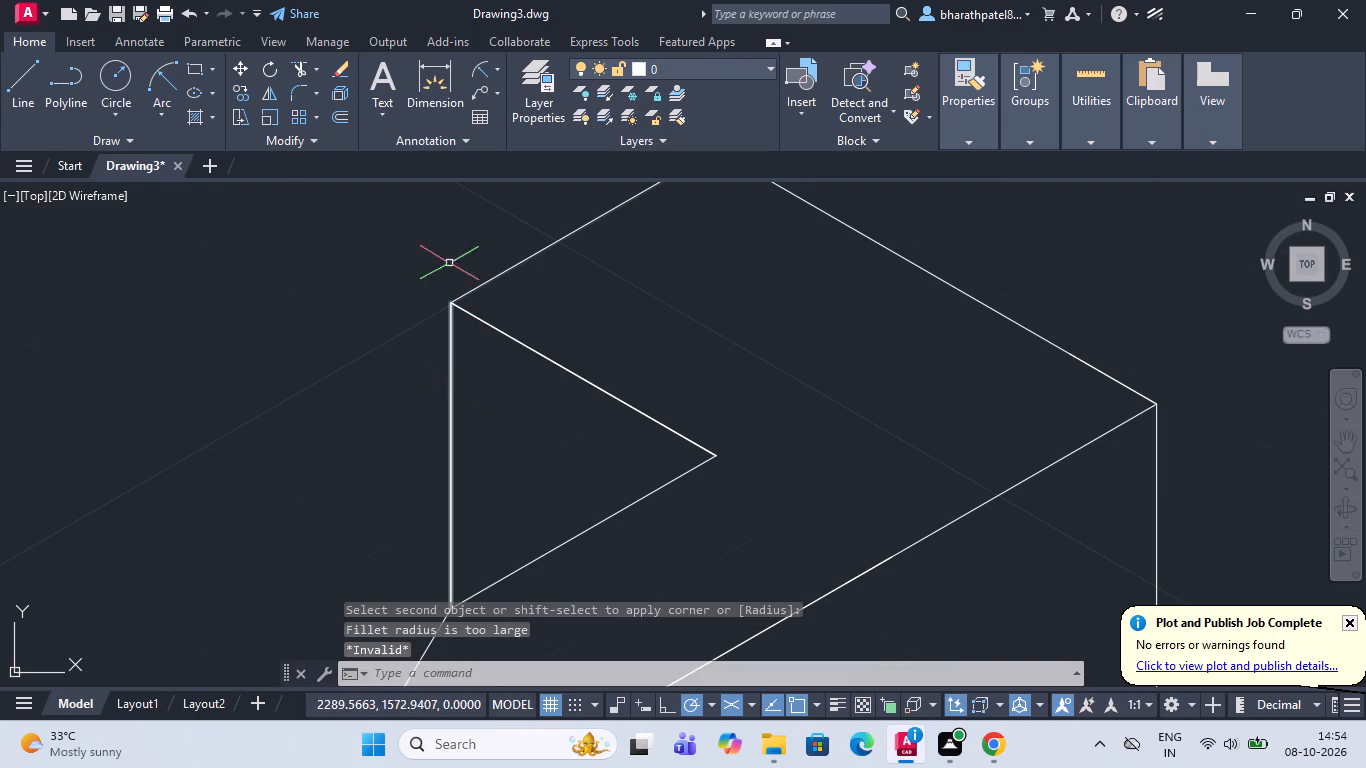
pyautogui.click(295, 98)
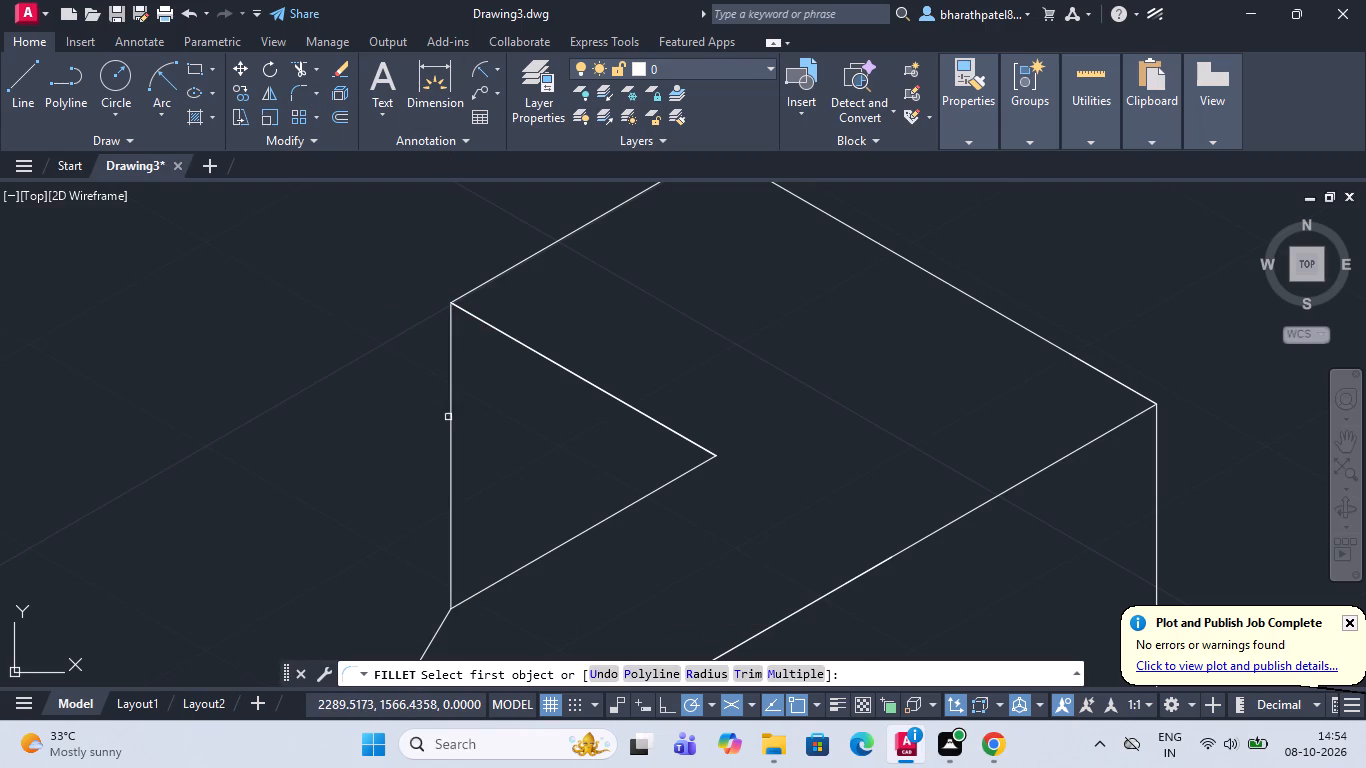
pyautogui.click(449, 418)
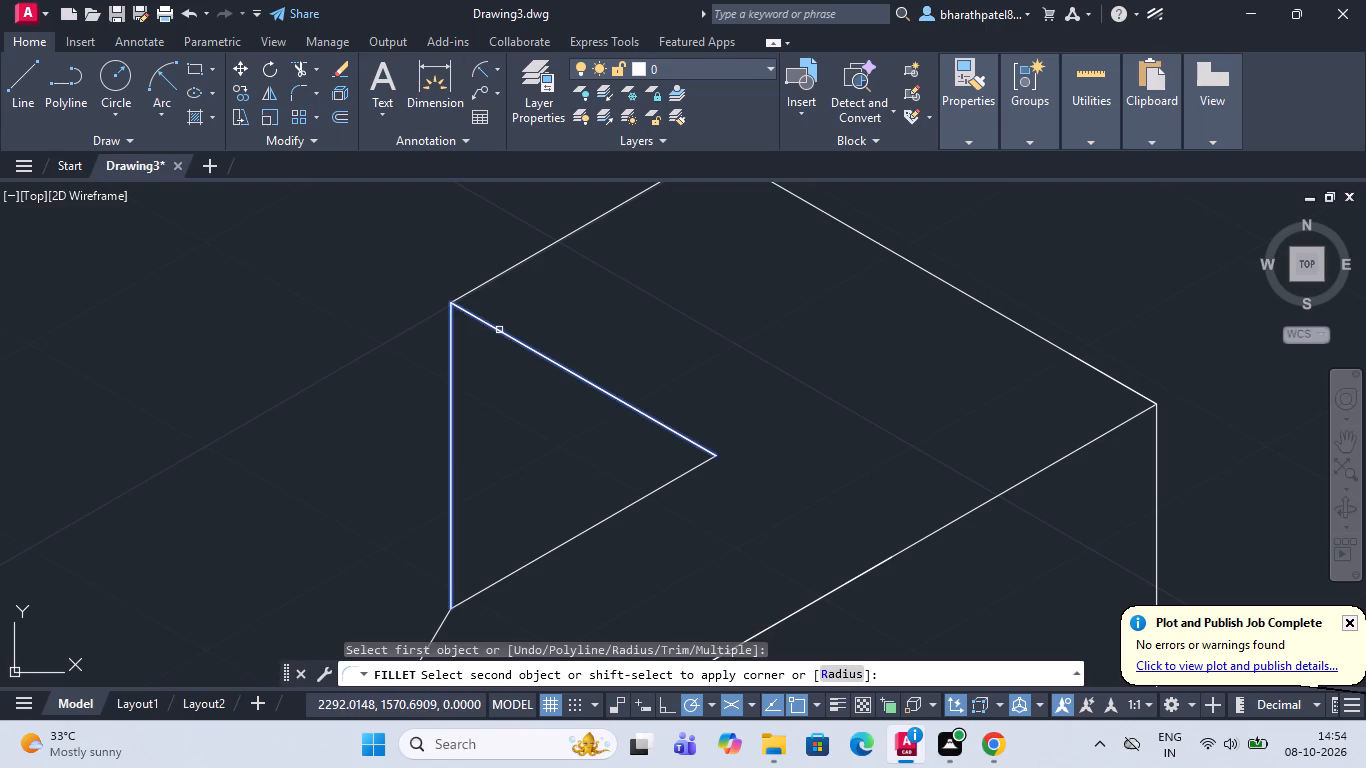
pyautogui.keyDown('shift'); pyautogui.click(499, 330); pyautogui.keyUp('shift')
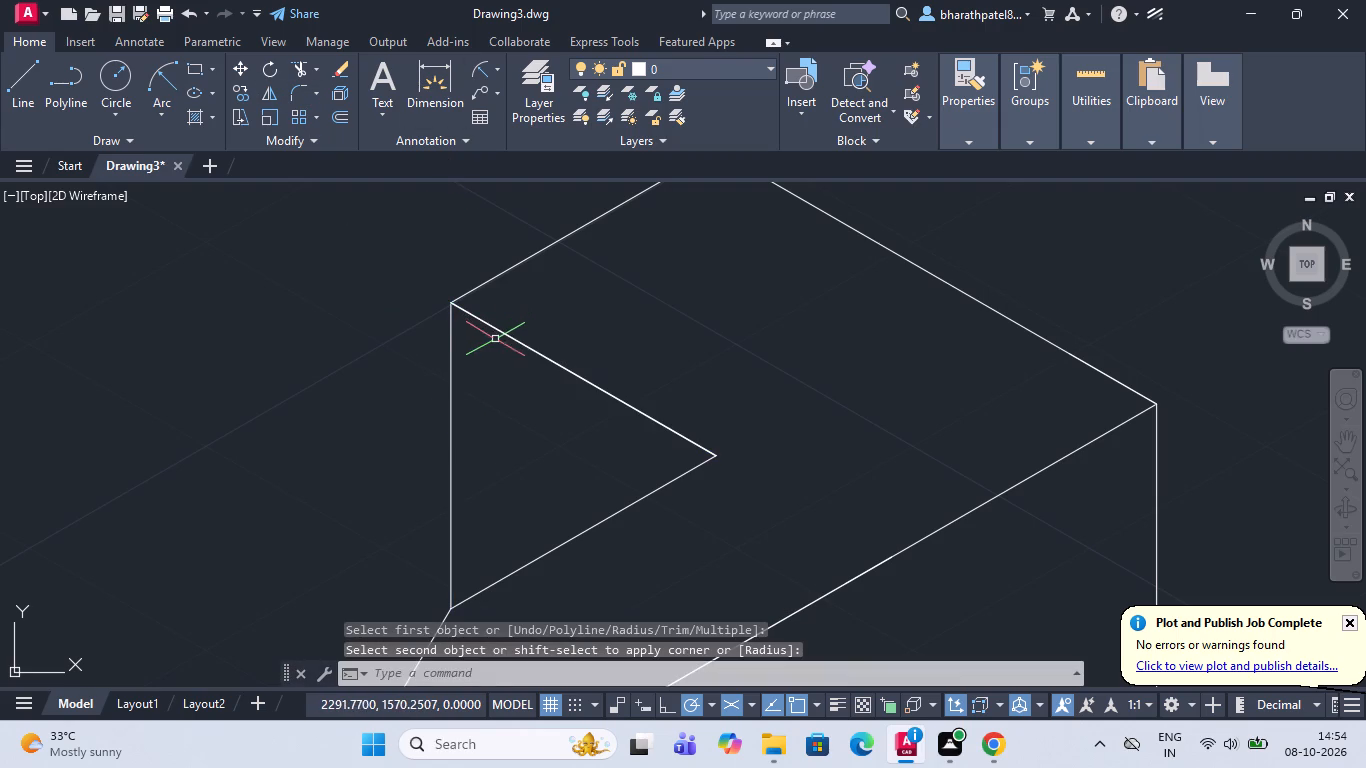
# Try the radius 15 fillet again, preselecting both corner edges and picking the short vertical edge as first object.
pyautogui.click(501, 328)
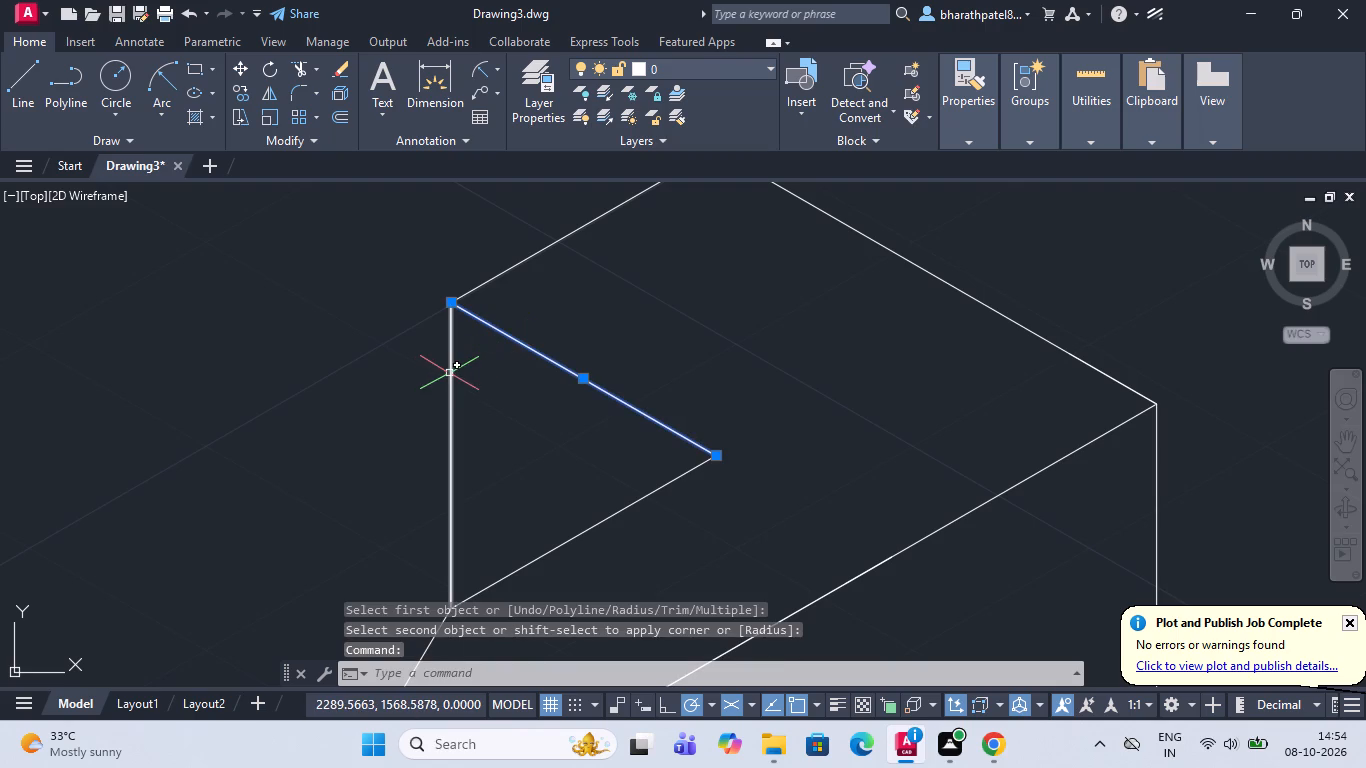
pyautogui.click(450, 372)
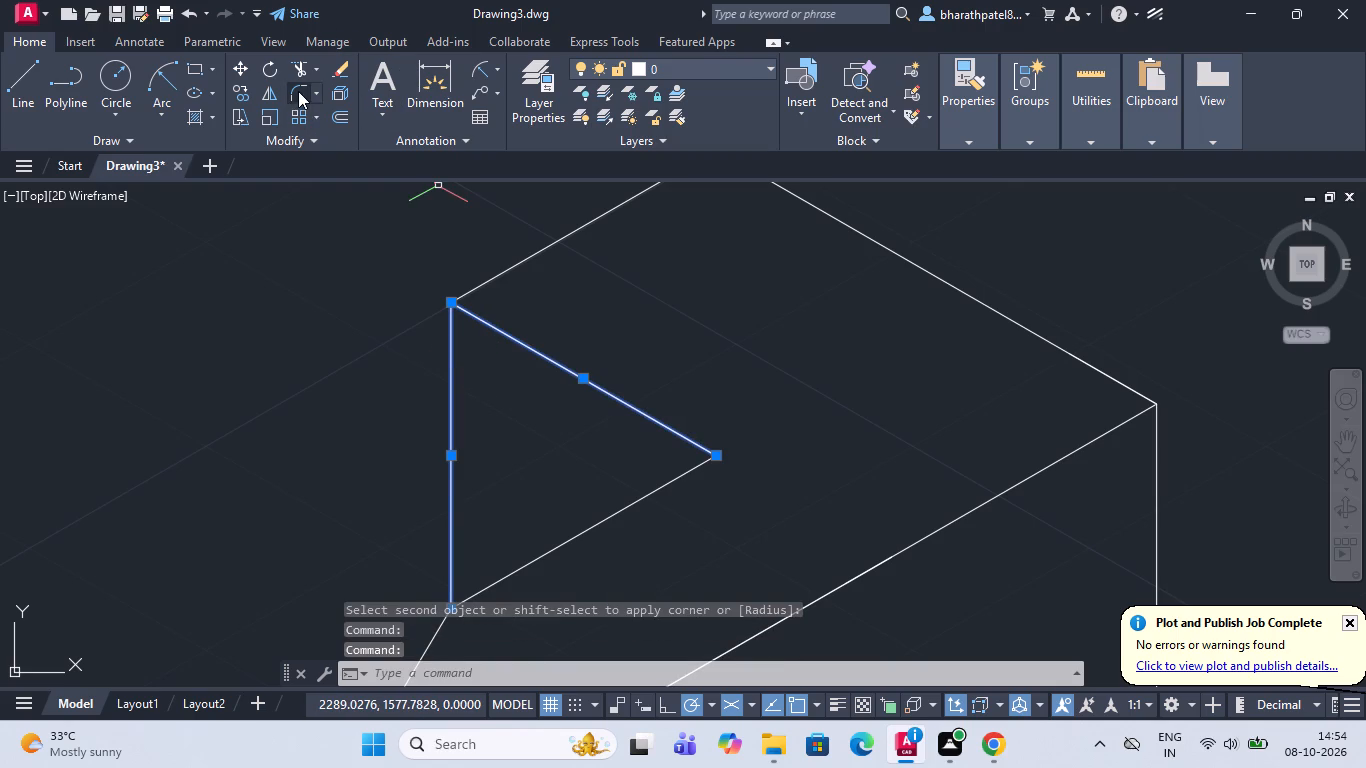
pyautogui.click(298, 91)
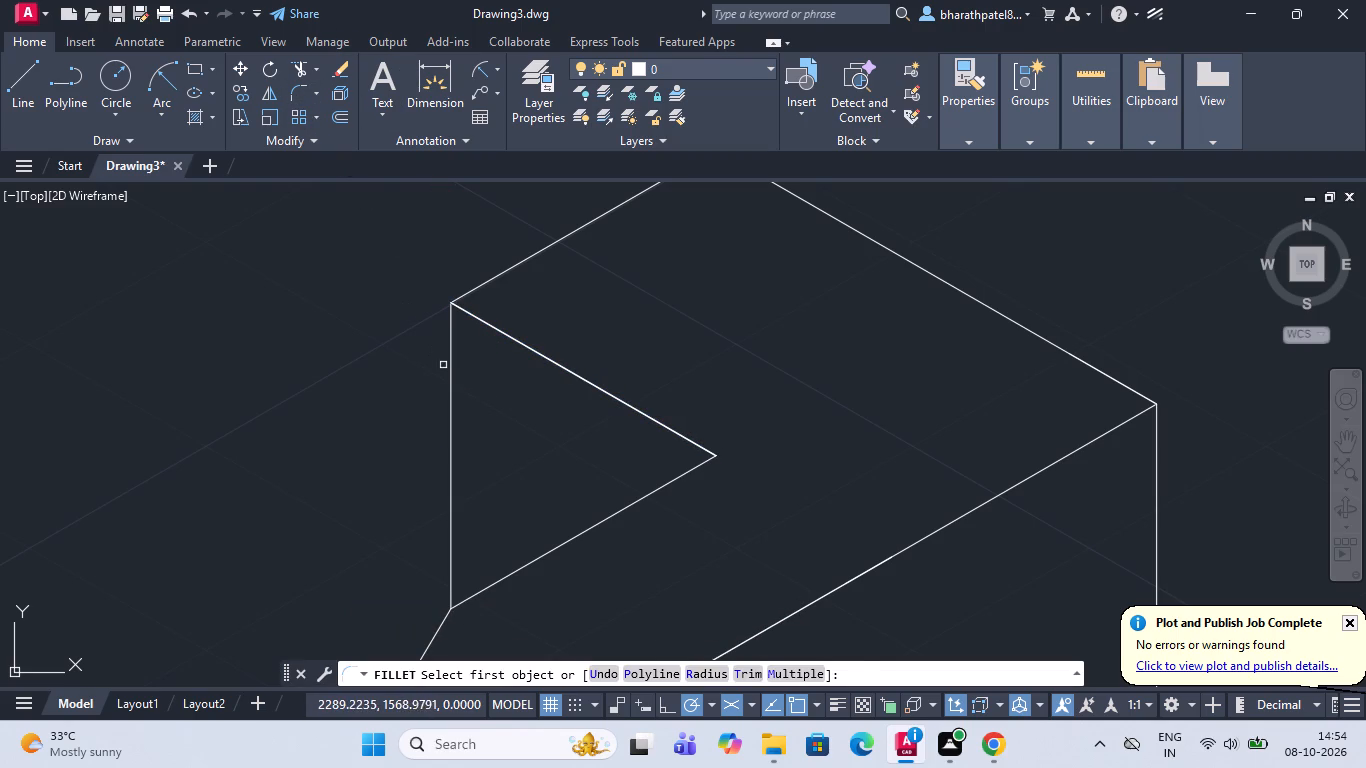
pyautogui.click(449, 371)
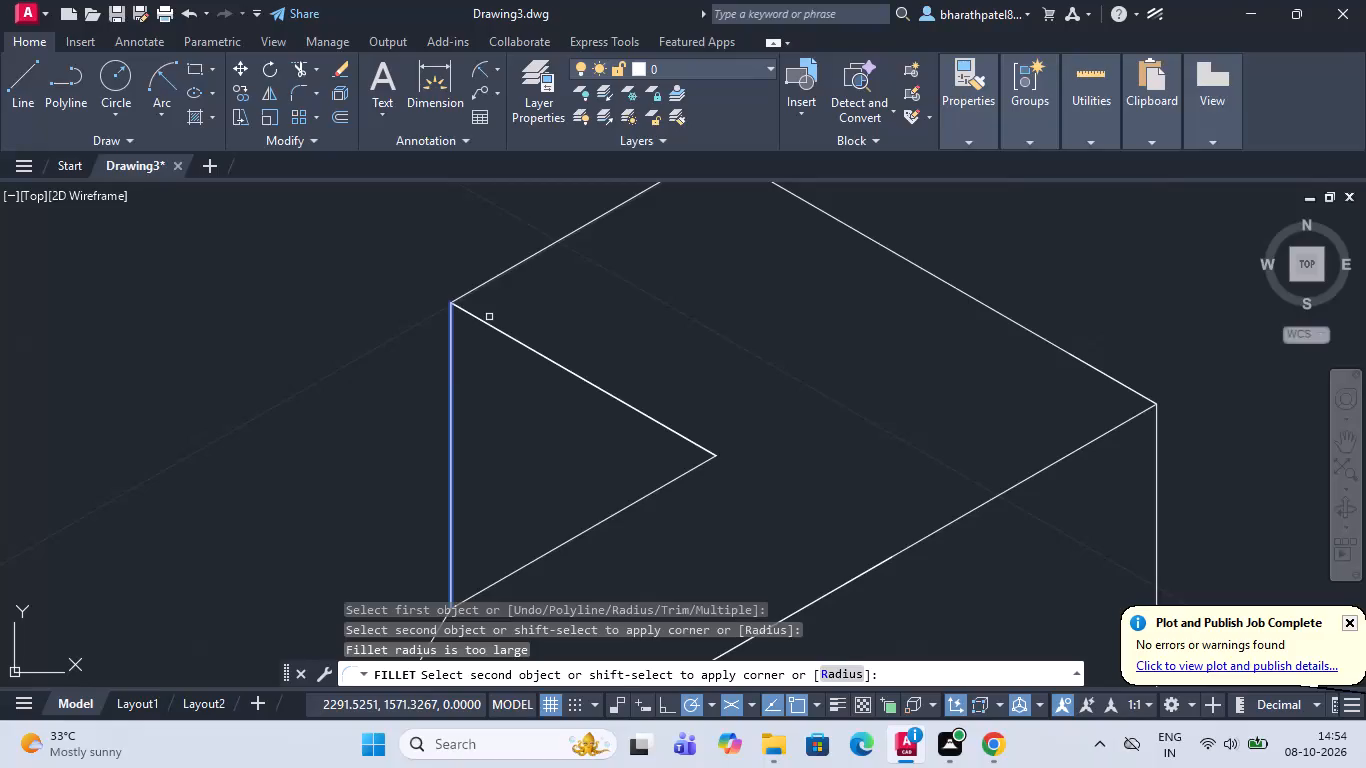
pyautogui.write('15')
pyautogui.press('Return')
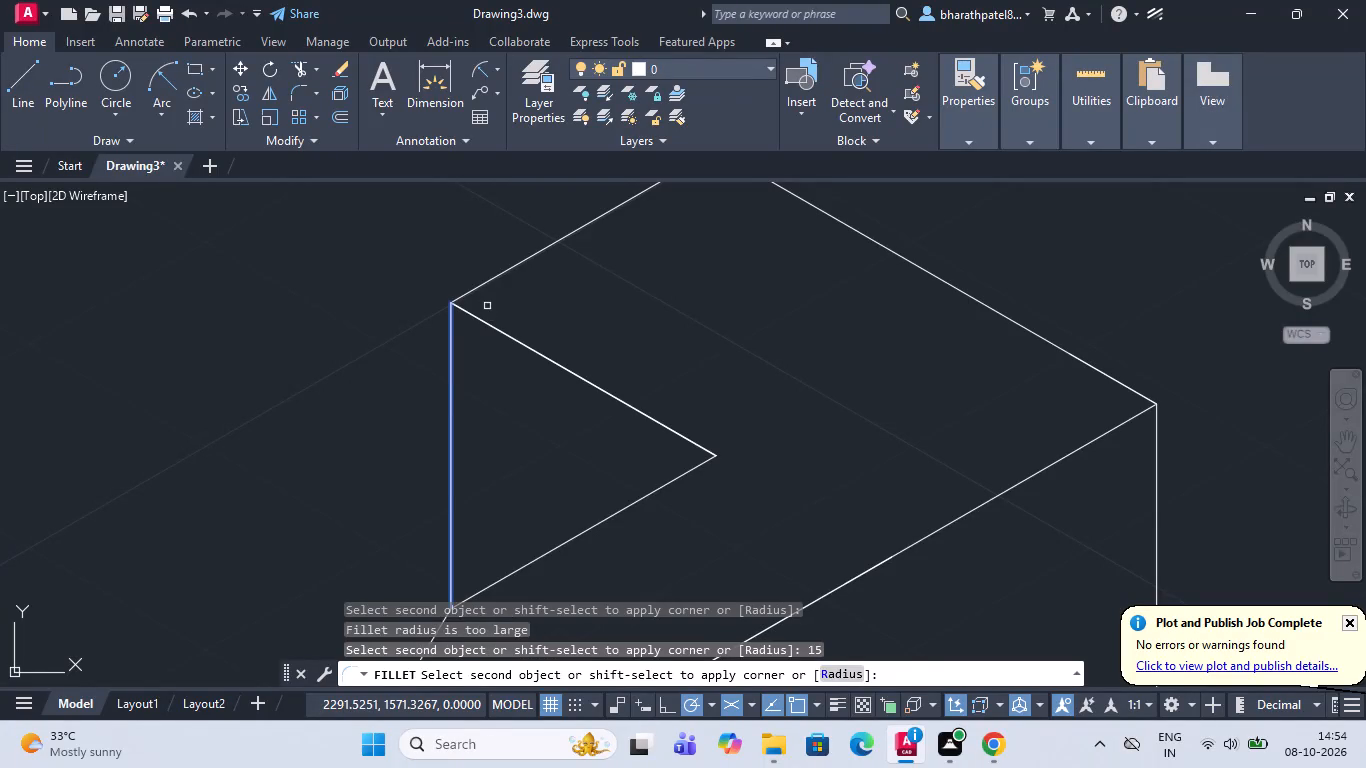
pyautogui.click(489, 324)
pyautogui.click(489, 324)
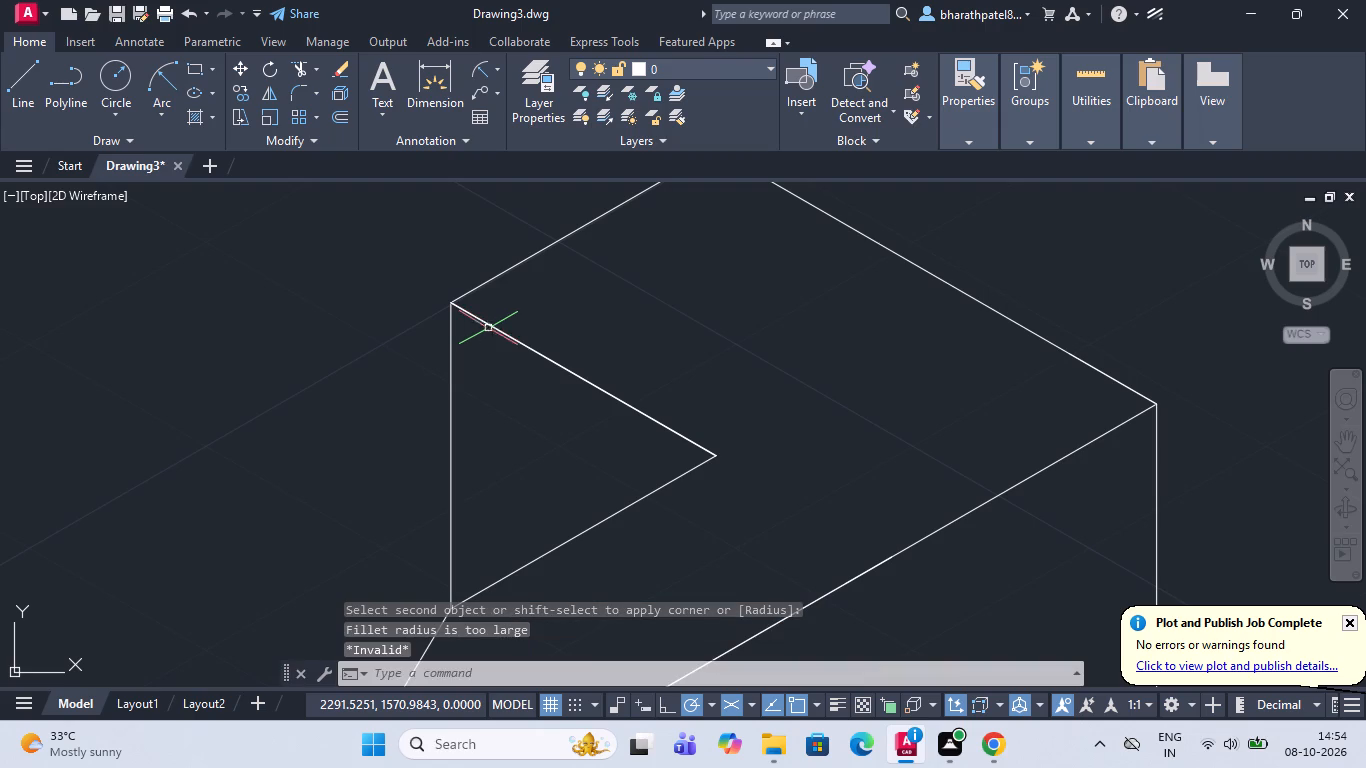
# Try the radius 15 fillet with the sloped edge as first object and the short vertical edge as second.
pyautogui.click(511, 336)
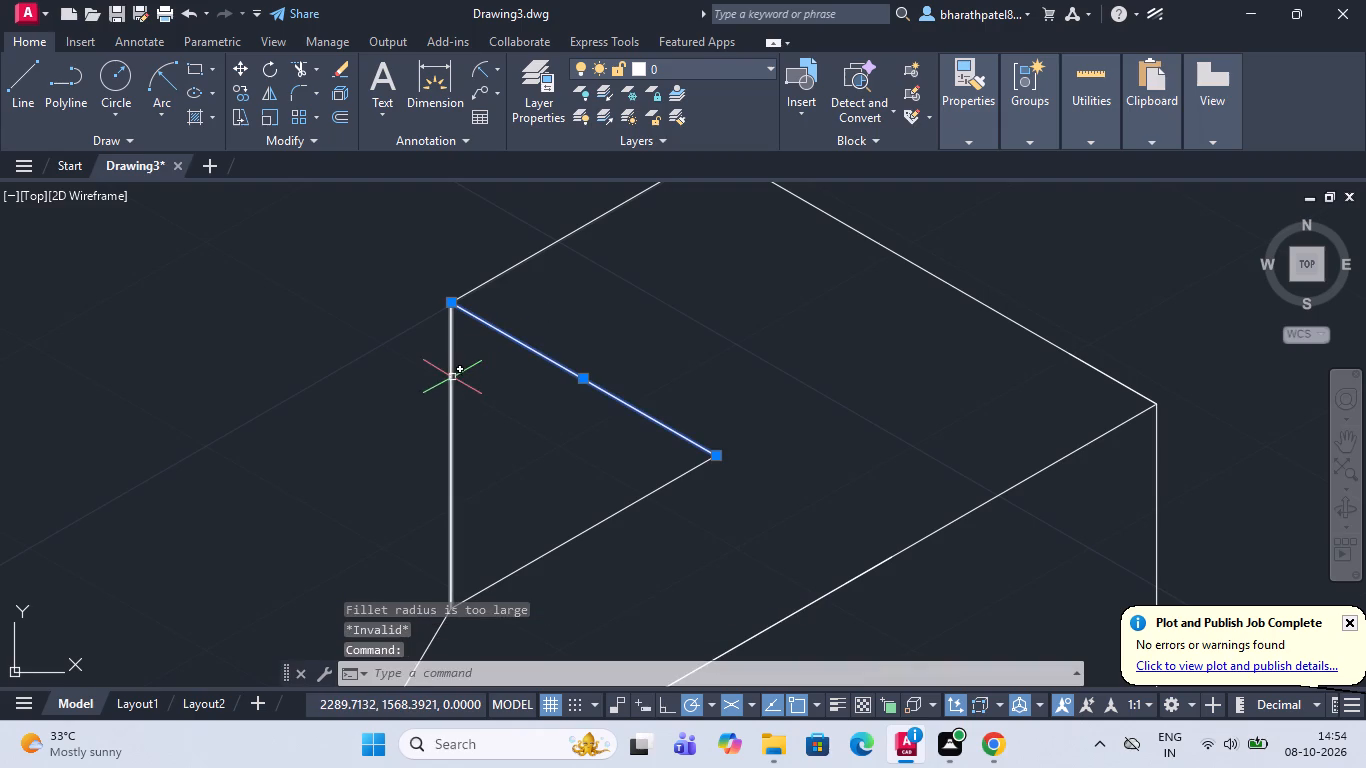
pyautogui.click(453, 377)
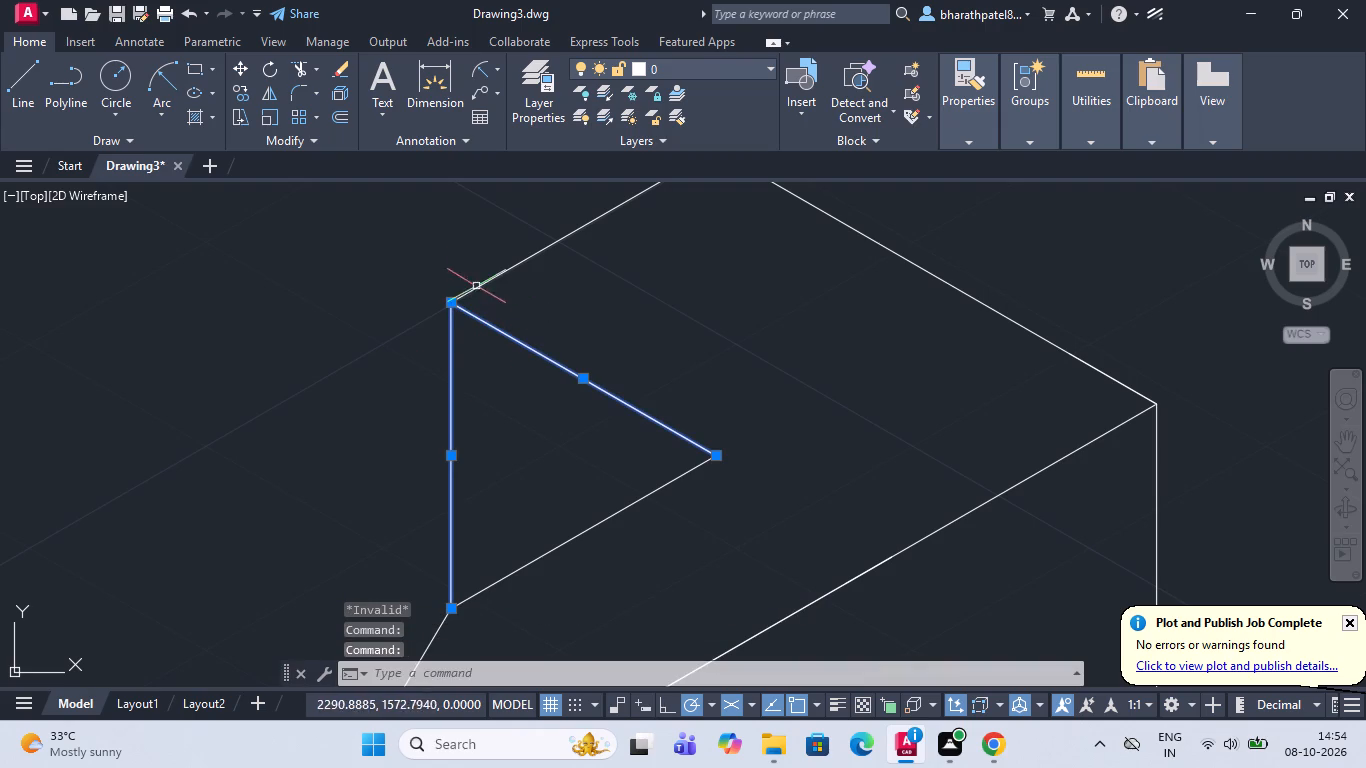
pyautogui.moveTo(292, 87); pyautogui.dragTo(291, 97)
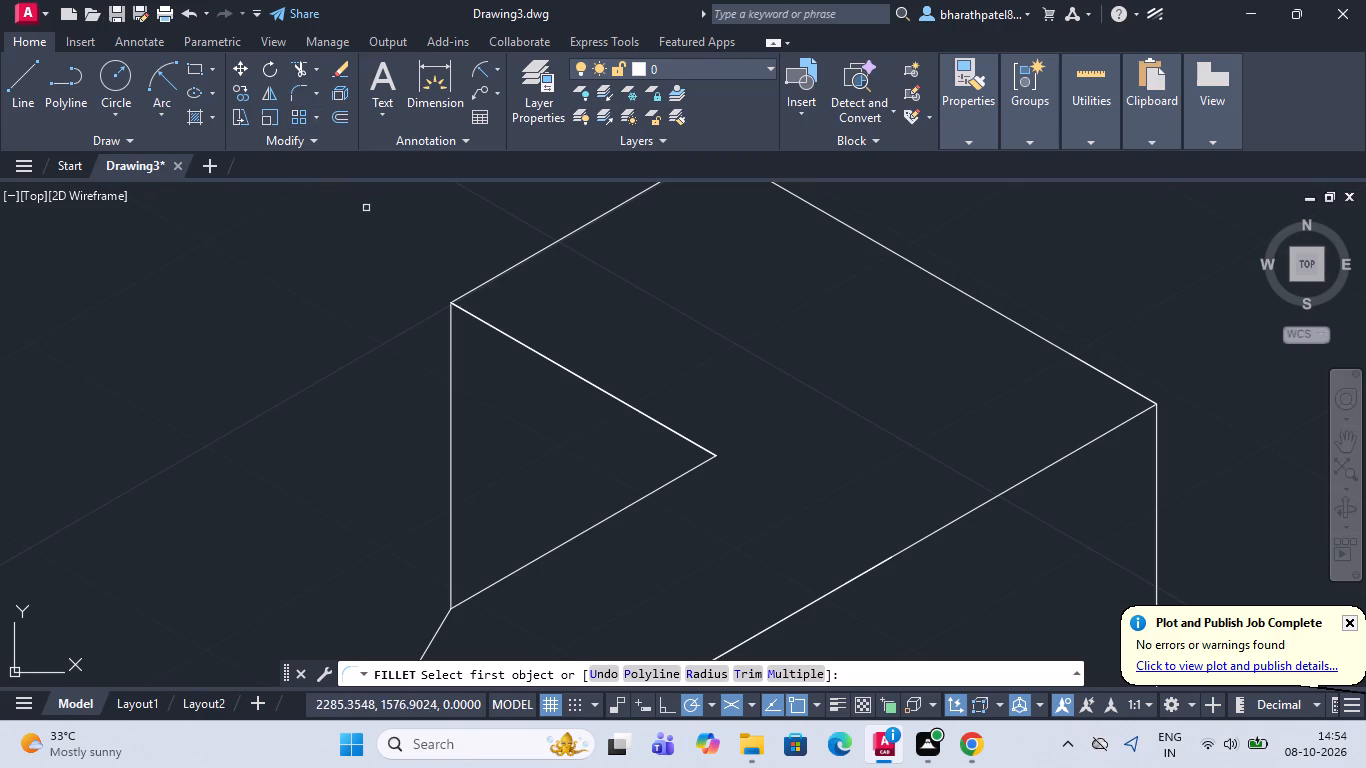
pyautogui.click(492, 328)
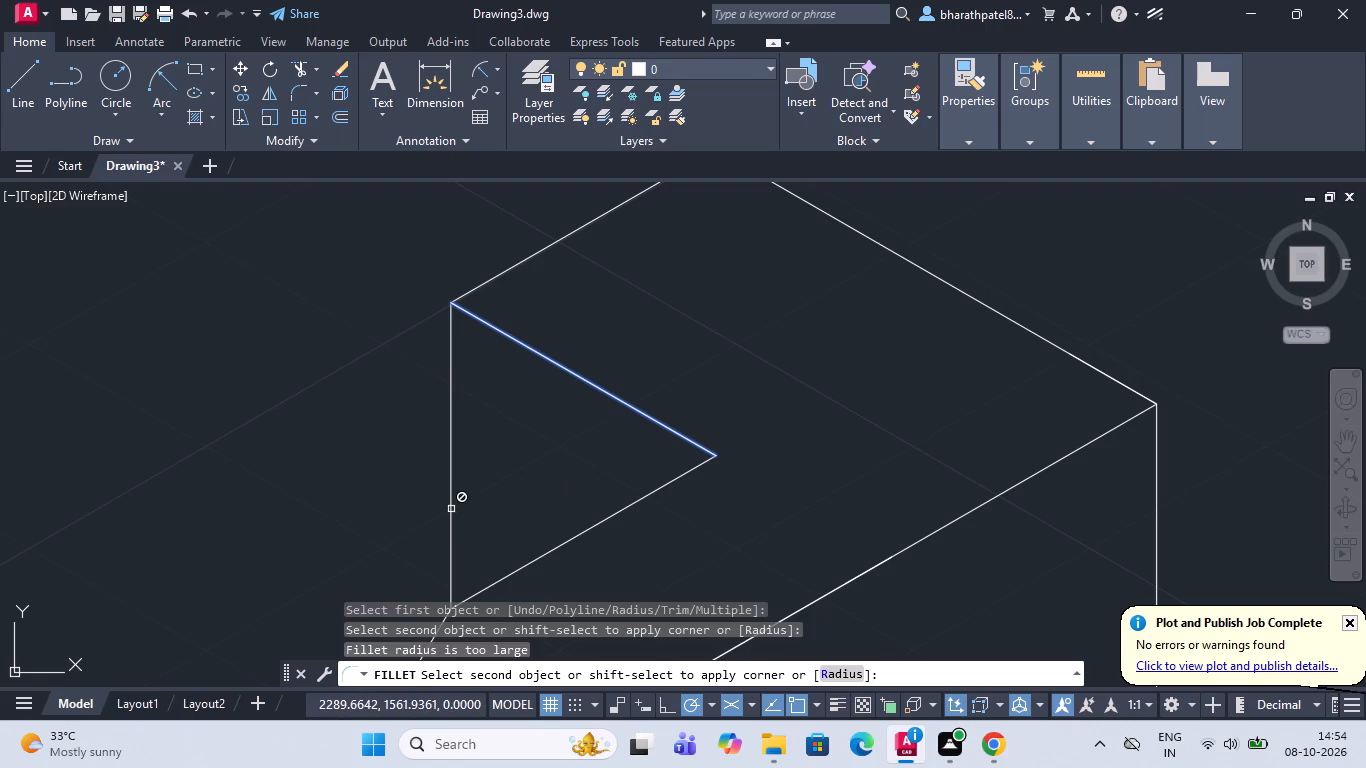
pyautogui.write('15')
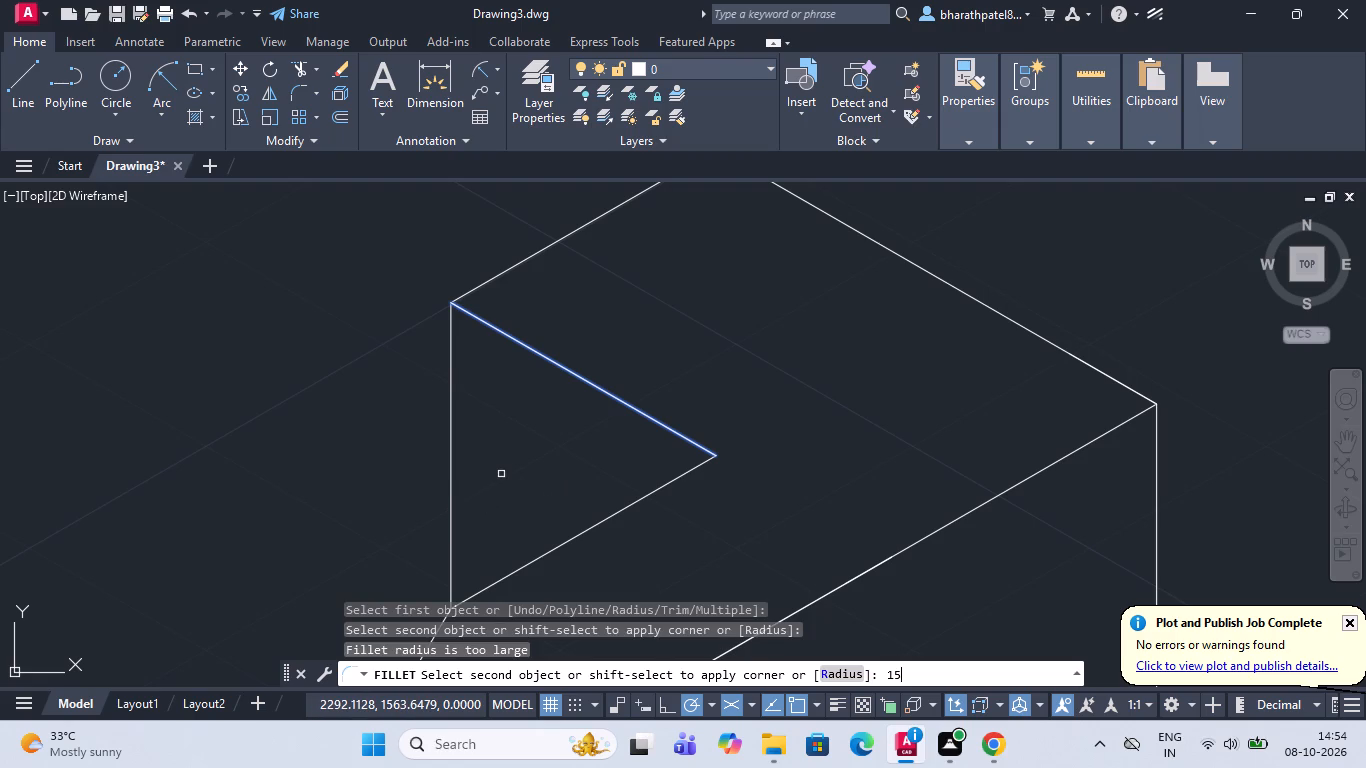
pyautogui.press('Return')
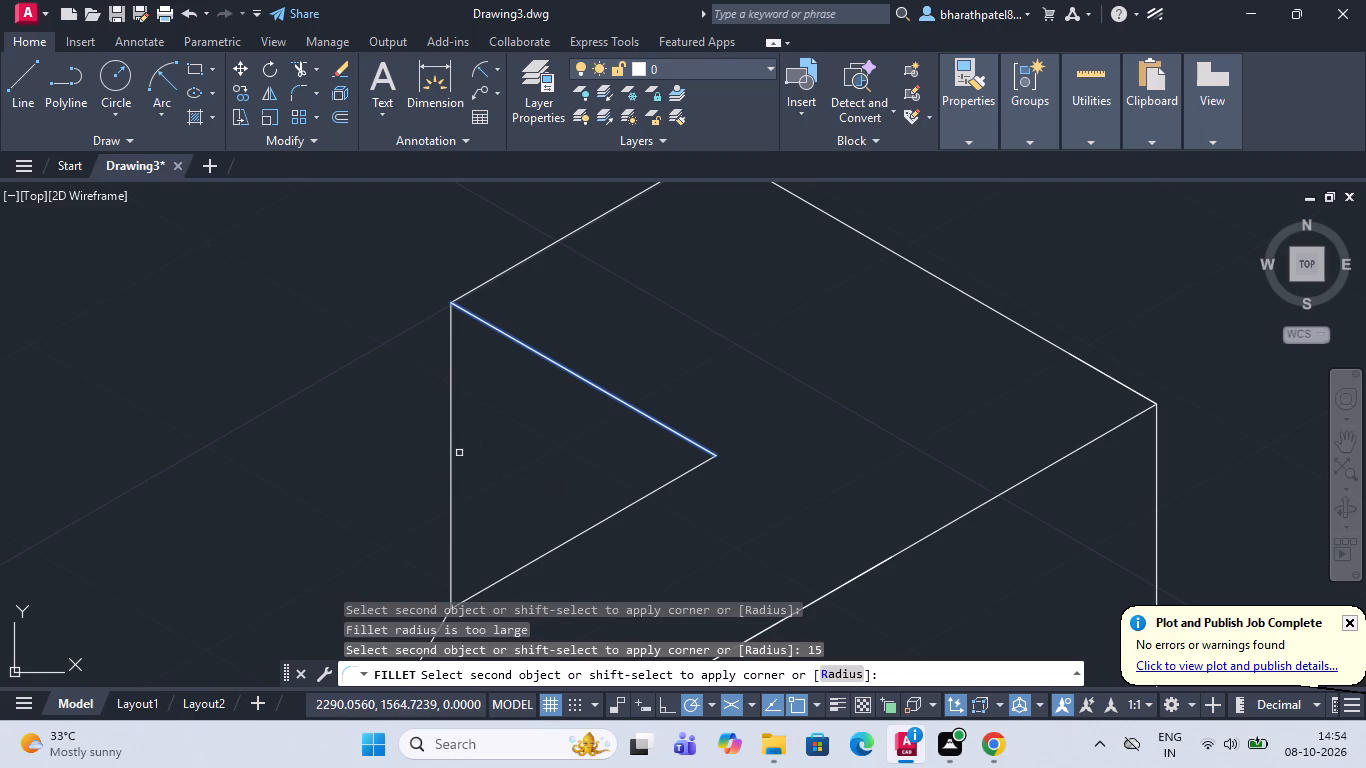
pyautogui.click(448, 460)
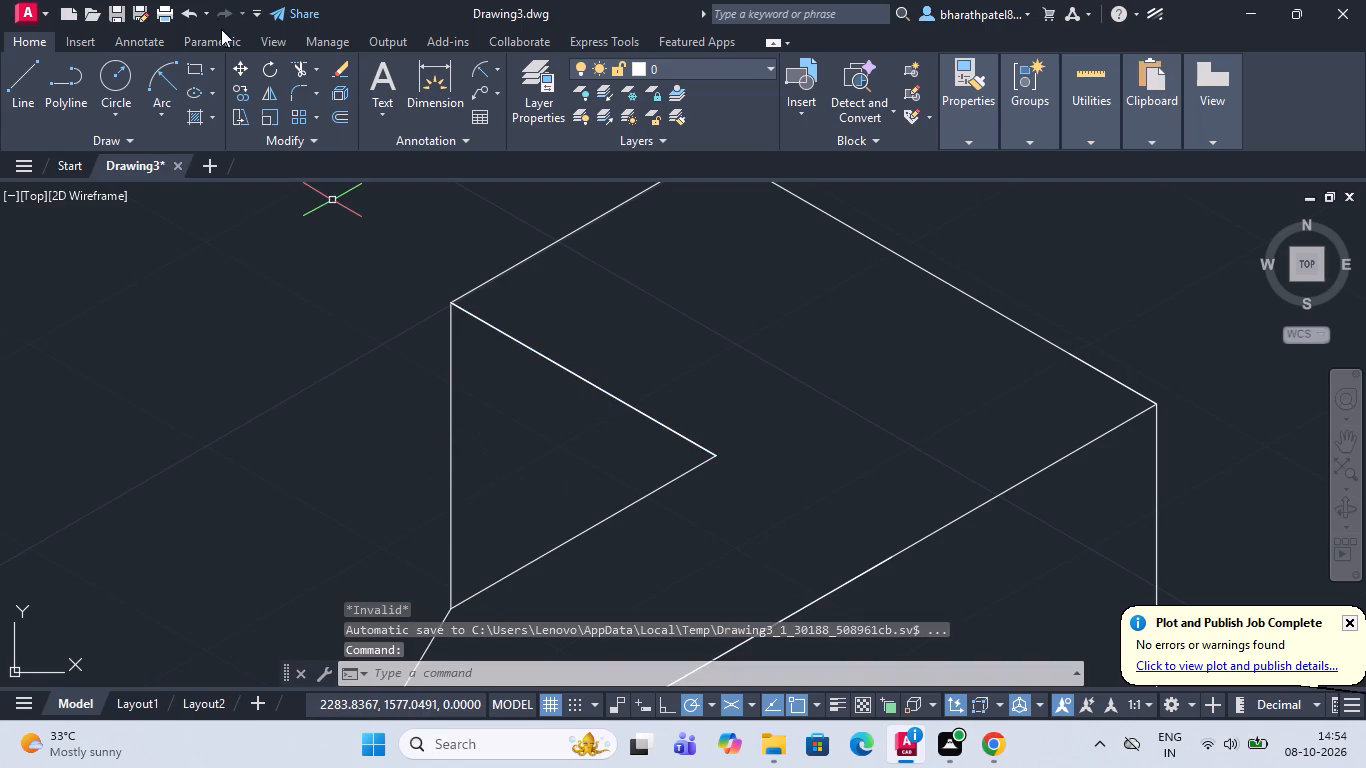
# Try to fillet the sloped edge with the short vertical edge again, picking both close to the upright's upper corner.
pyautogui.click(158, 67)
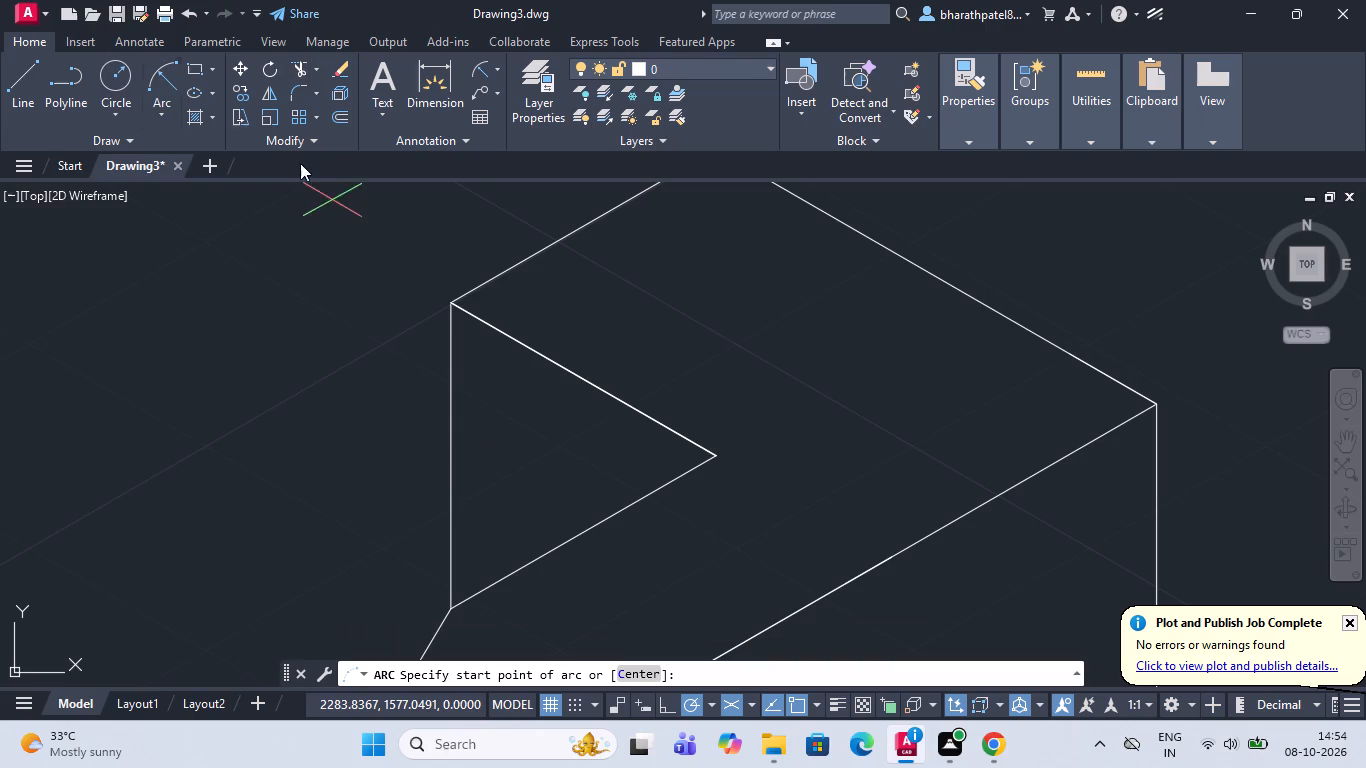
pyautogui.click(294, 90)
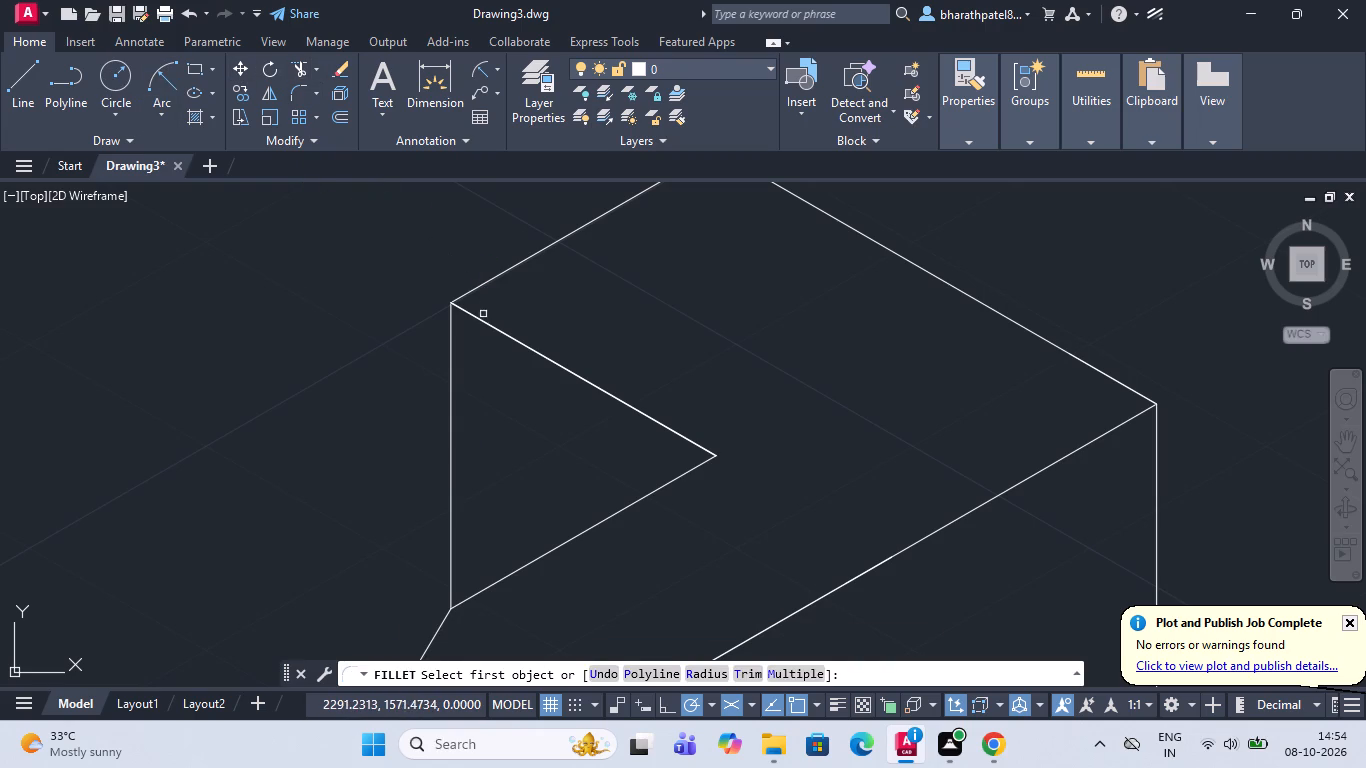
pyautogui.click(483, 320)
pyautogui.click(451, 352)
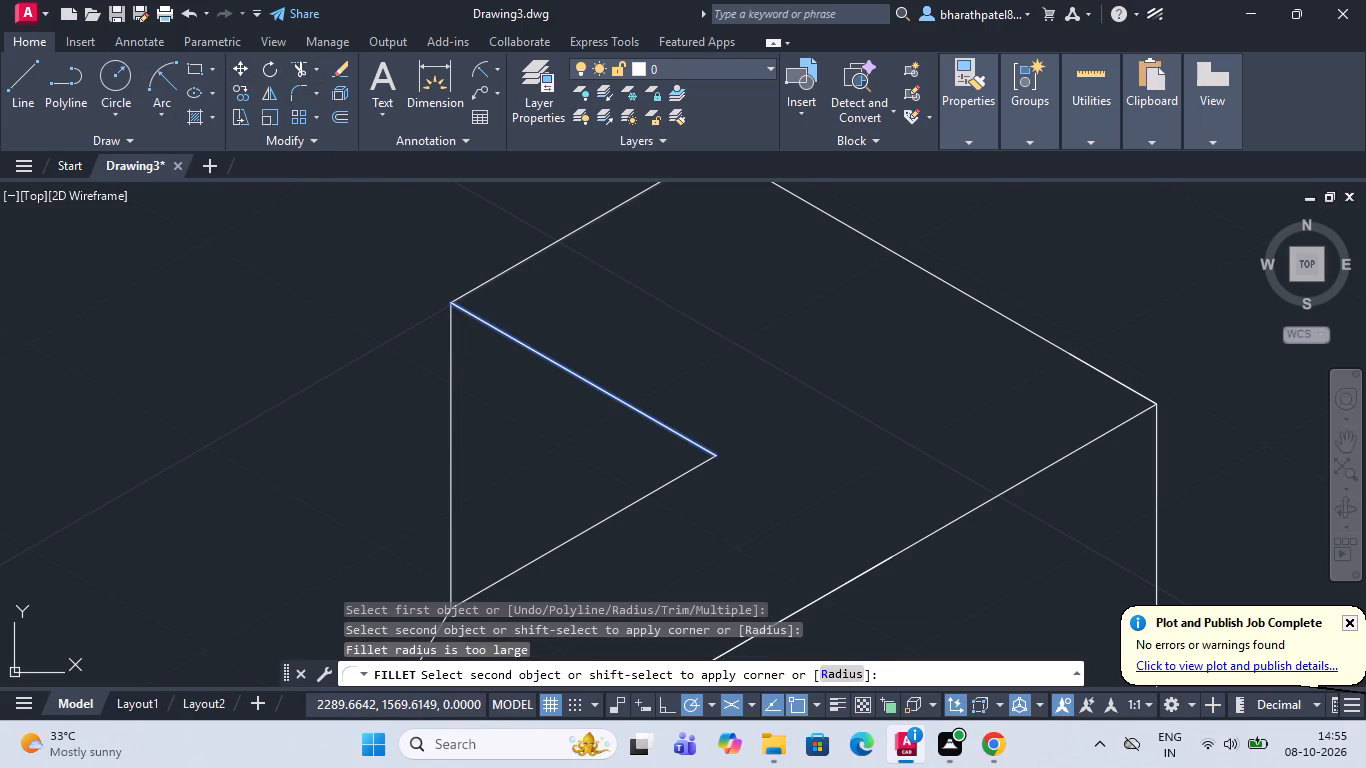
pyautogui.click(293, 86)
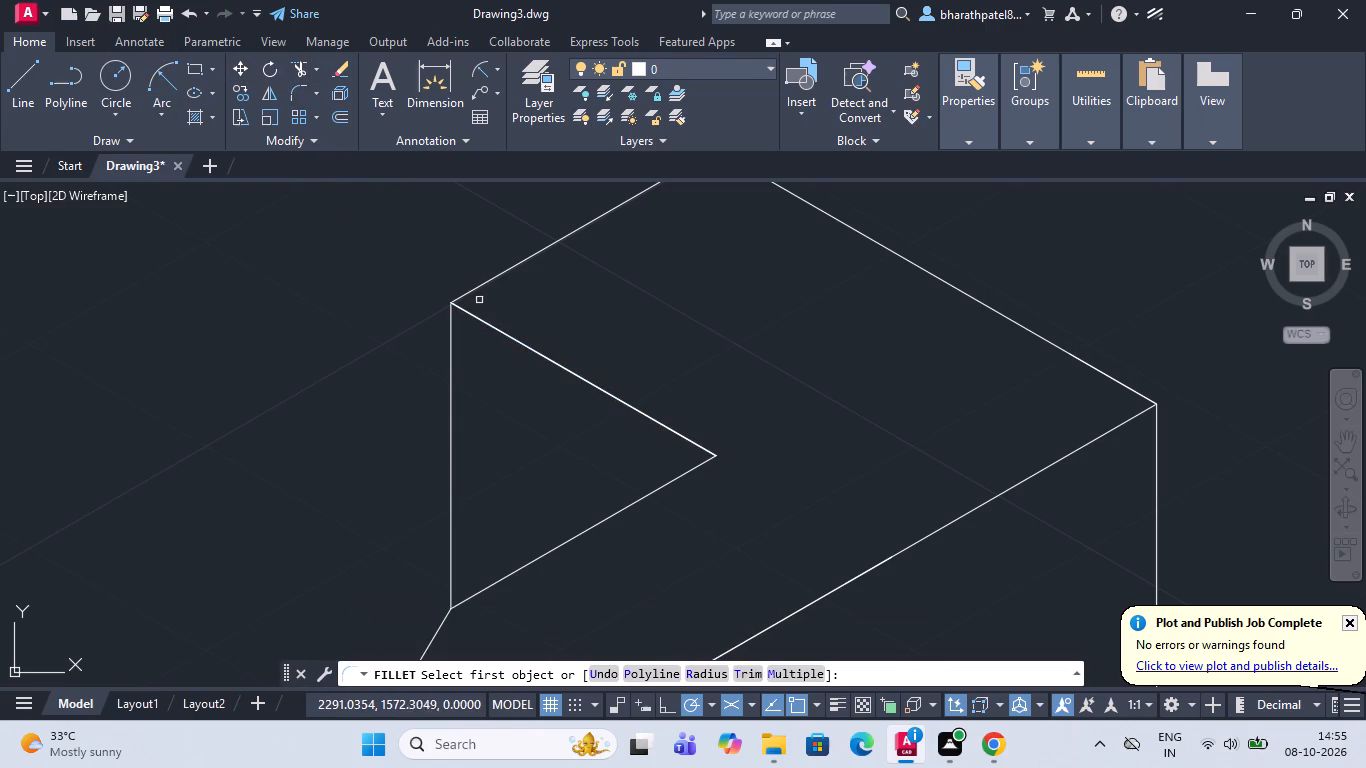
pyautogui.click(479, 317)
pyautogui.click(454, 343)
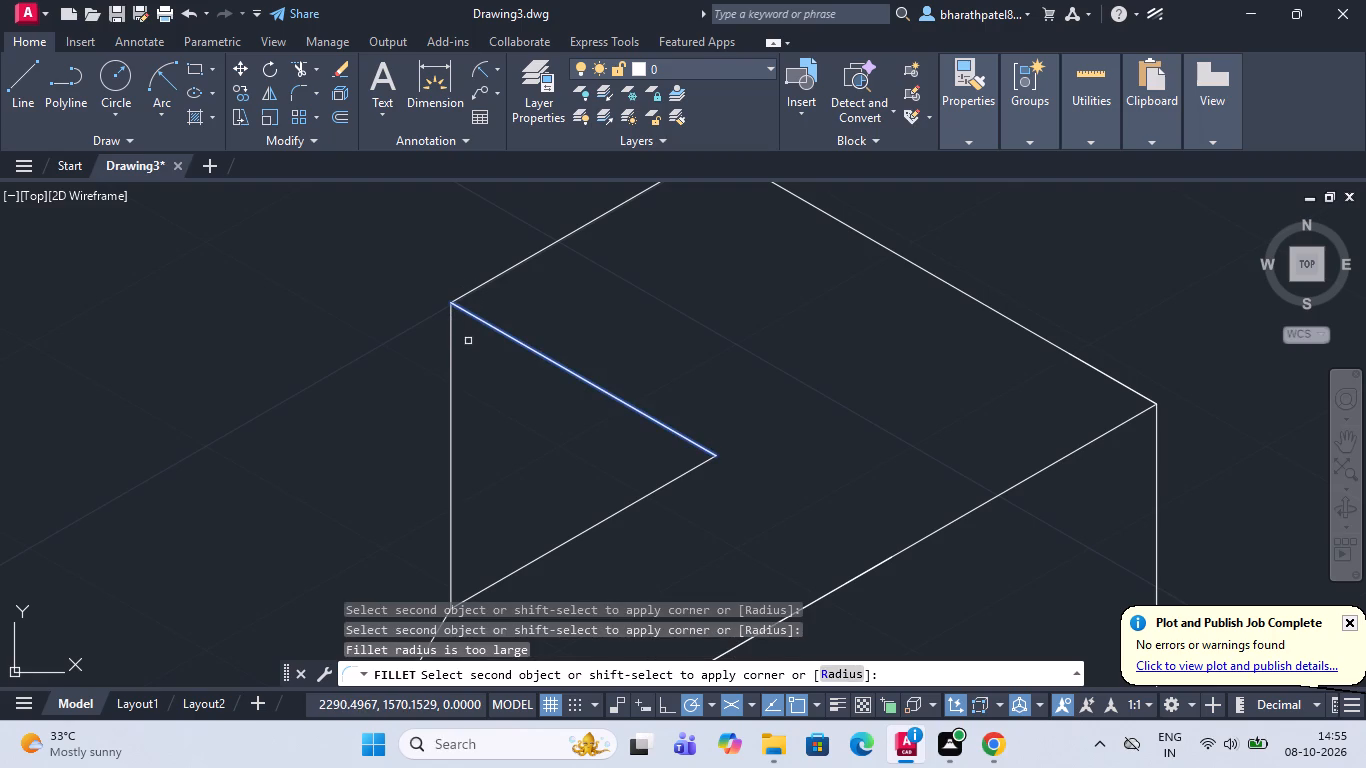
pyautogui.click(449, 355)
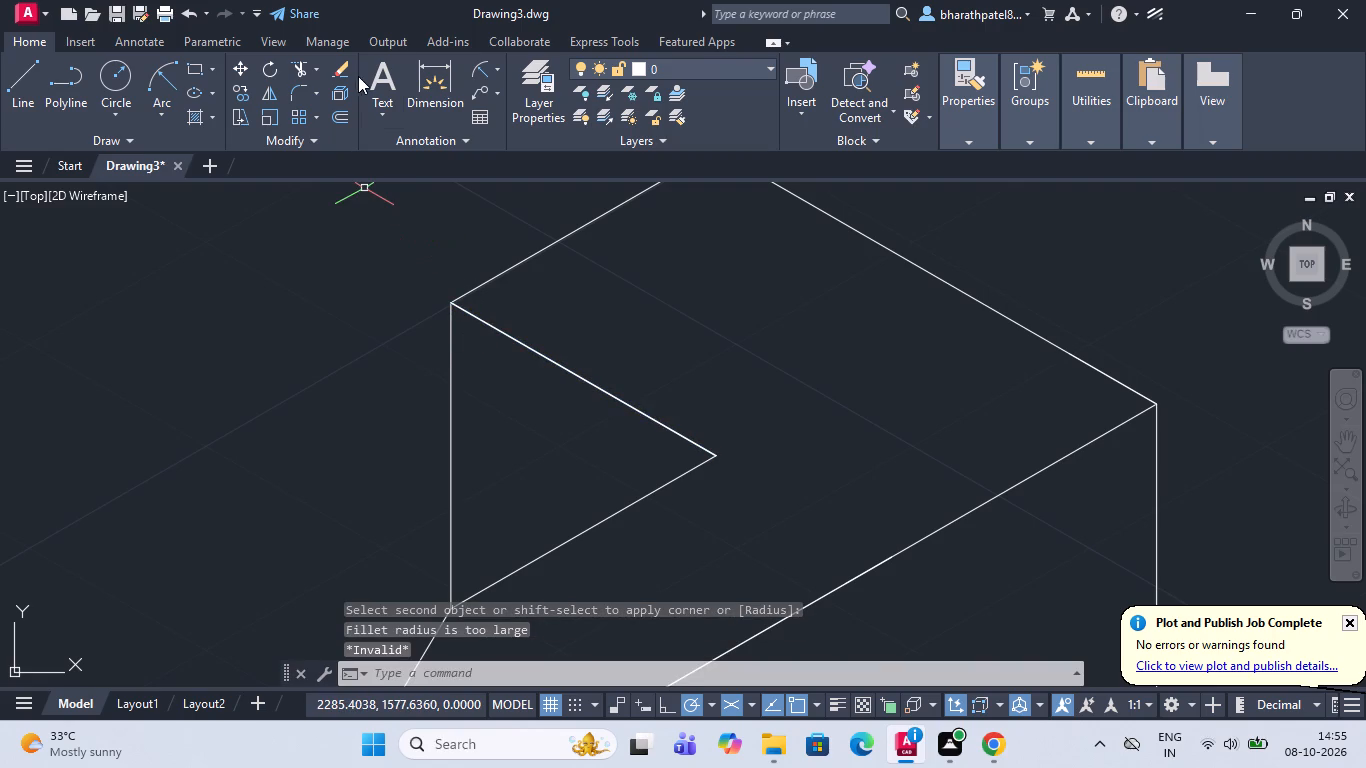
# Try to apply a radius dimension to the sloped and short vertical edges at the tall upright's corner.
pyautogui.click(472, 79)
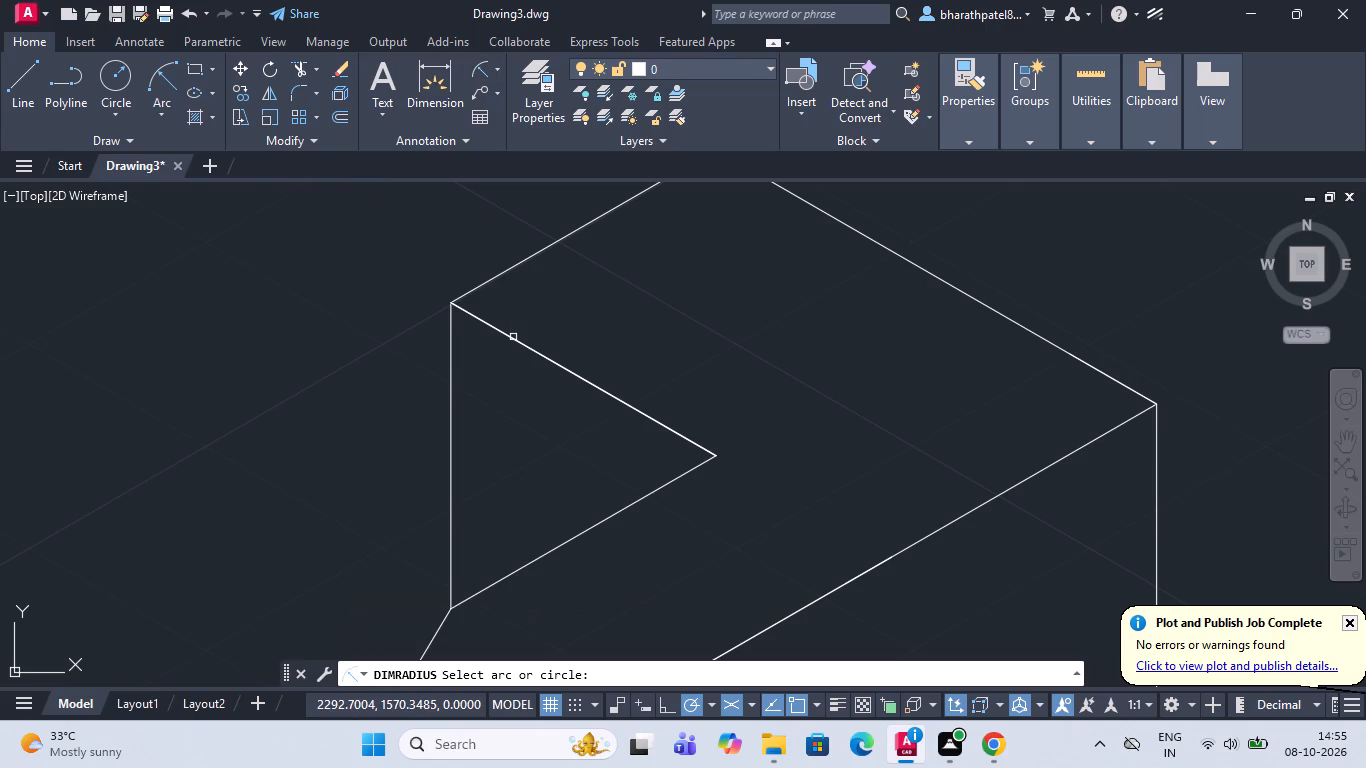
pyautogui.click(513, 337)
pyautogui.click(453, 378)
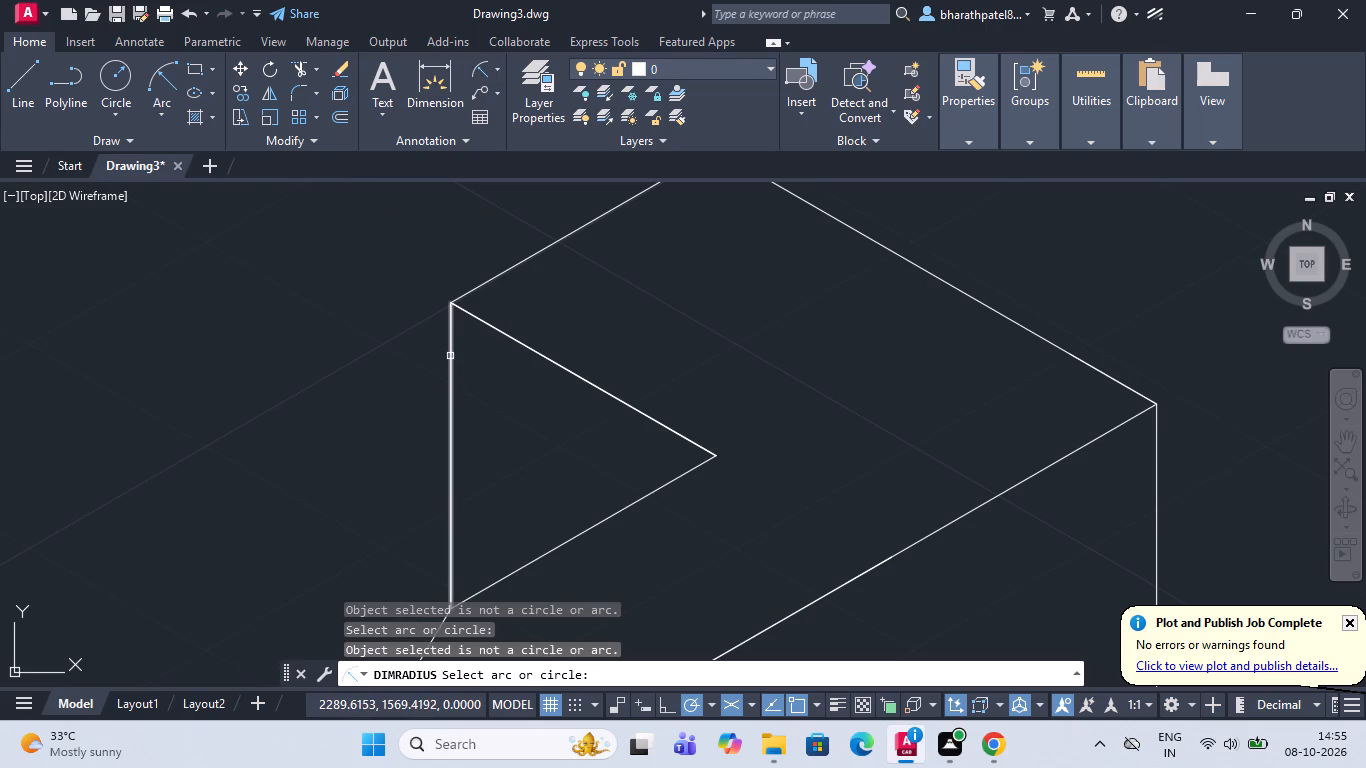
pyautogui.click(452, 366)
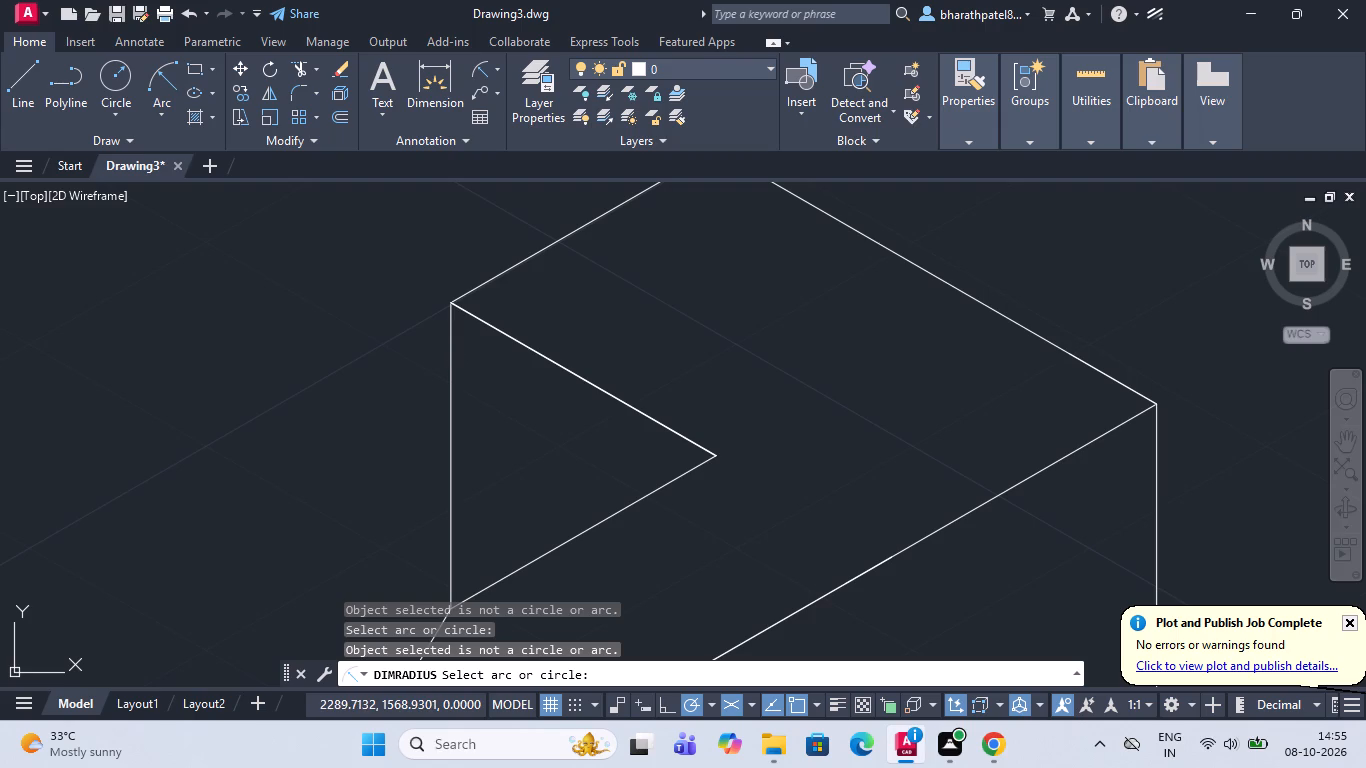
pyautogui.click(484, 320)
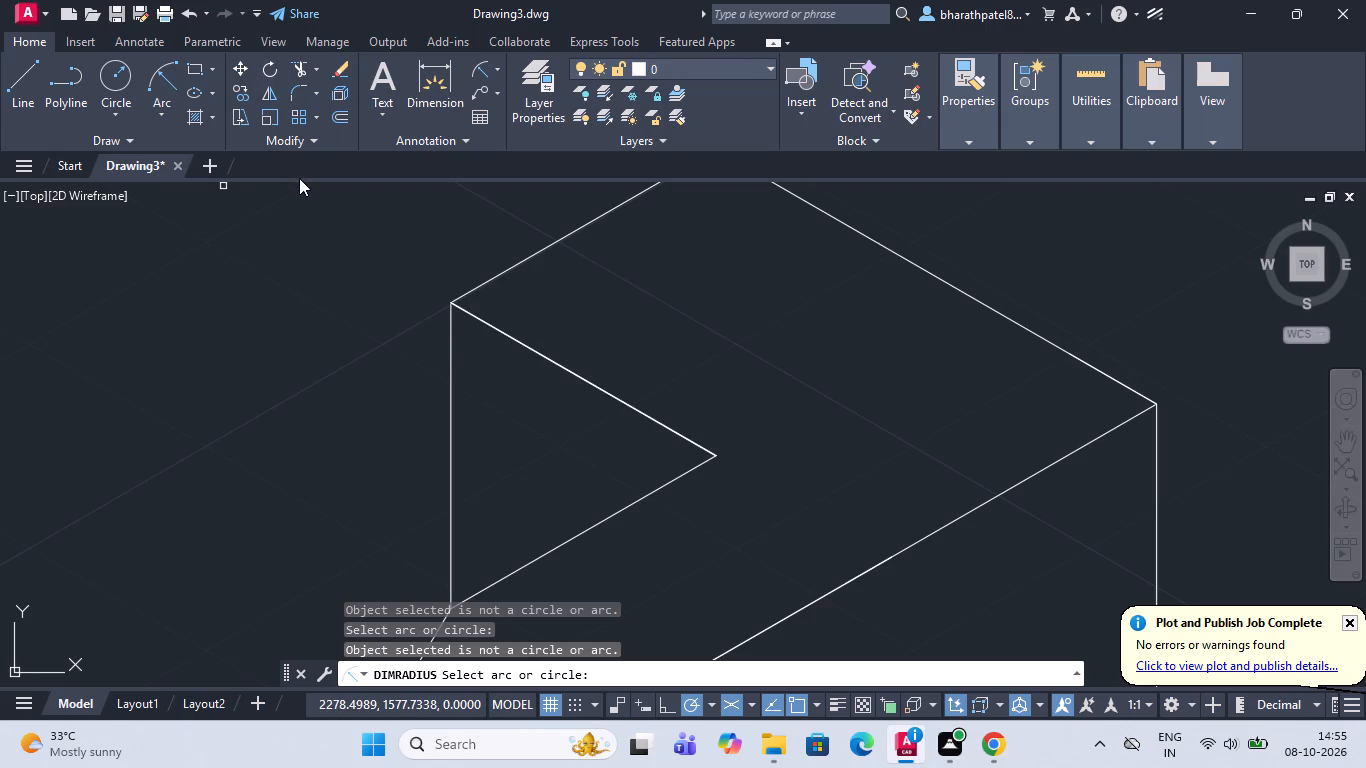
# Trim away the top edge that rises from the tall upright's upper corner, opposite the filleting pair's sloped edge.
pyautogui.click(299, 68)
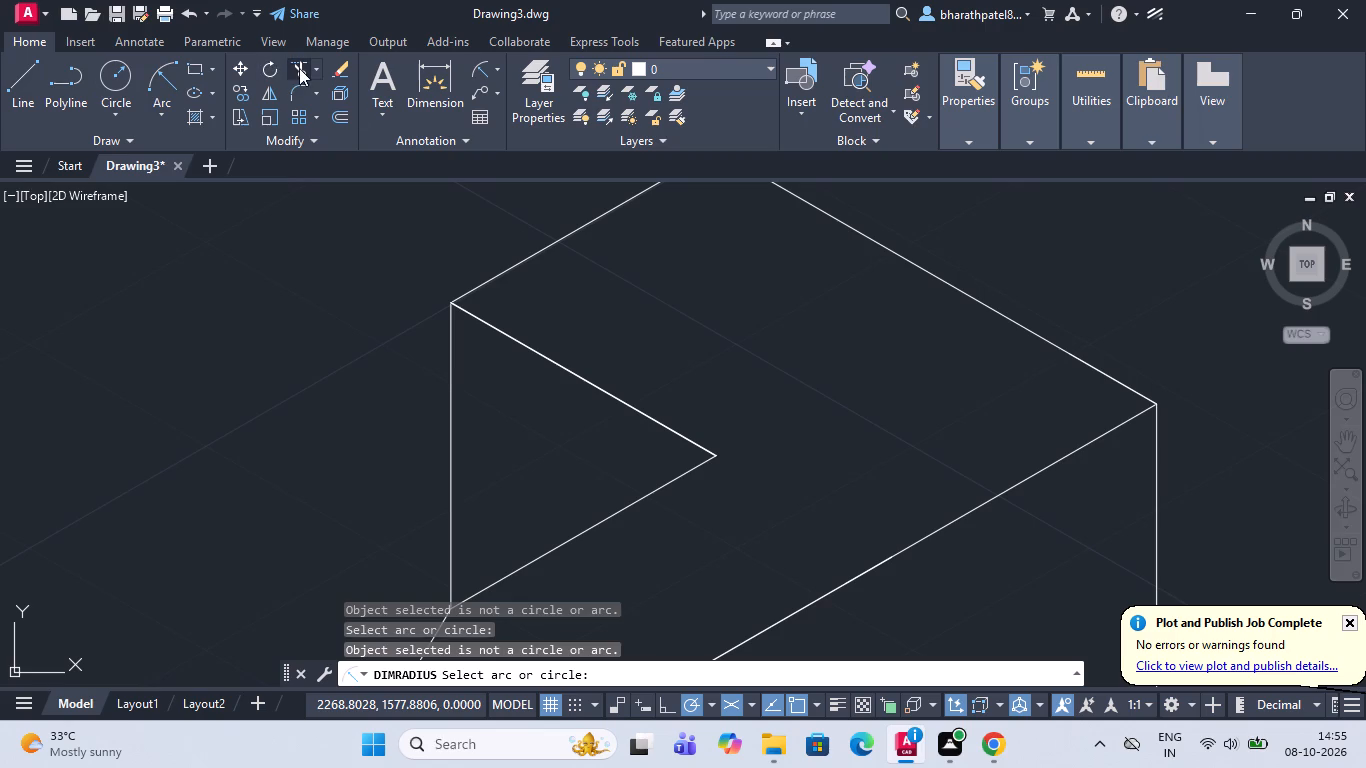
pyautogui.click(518, 262)
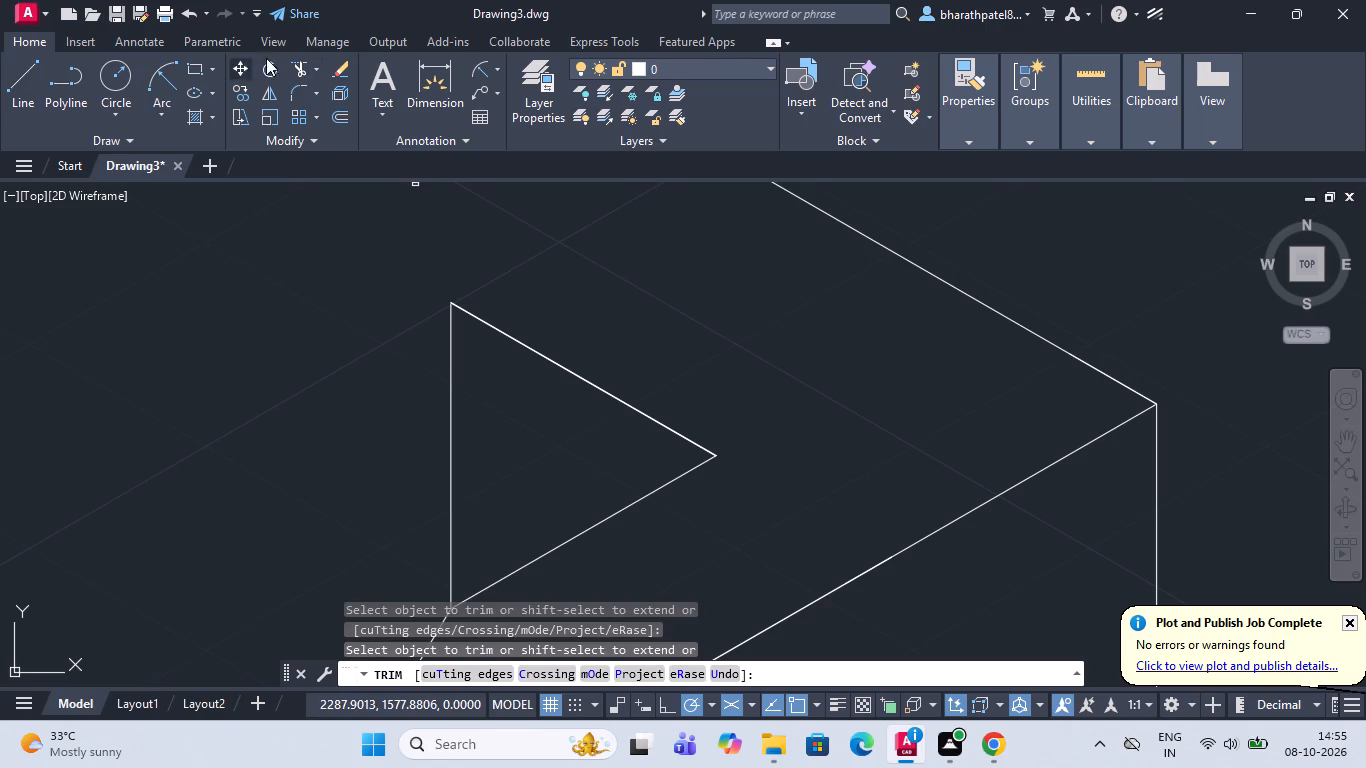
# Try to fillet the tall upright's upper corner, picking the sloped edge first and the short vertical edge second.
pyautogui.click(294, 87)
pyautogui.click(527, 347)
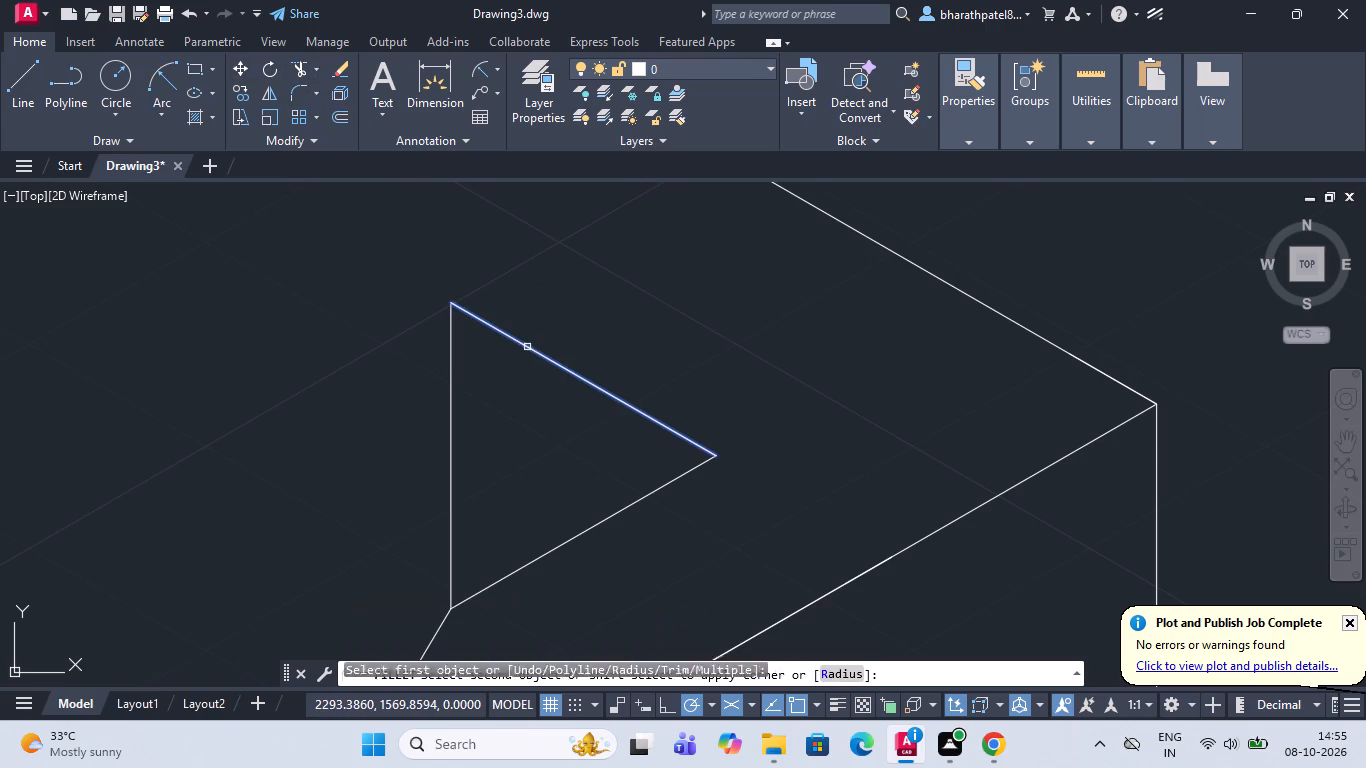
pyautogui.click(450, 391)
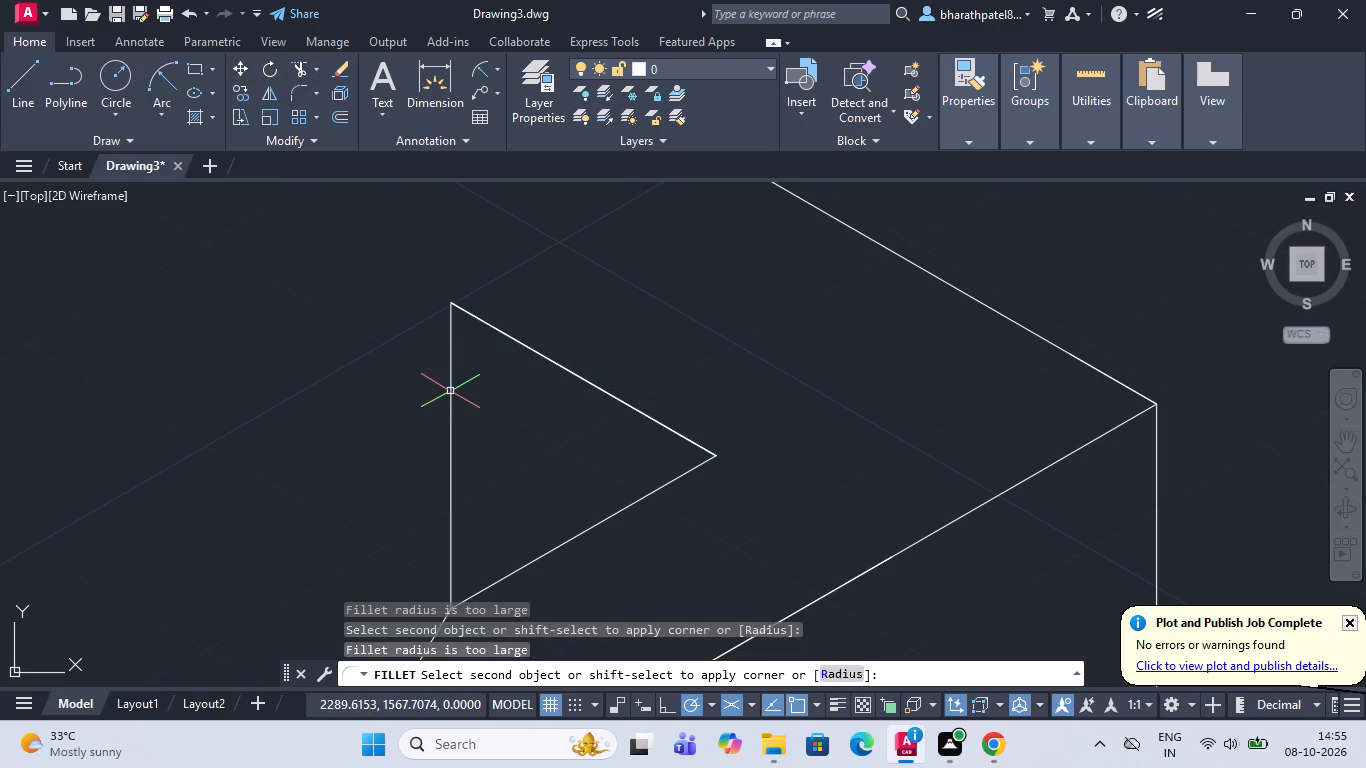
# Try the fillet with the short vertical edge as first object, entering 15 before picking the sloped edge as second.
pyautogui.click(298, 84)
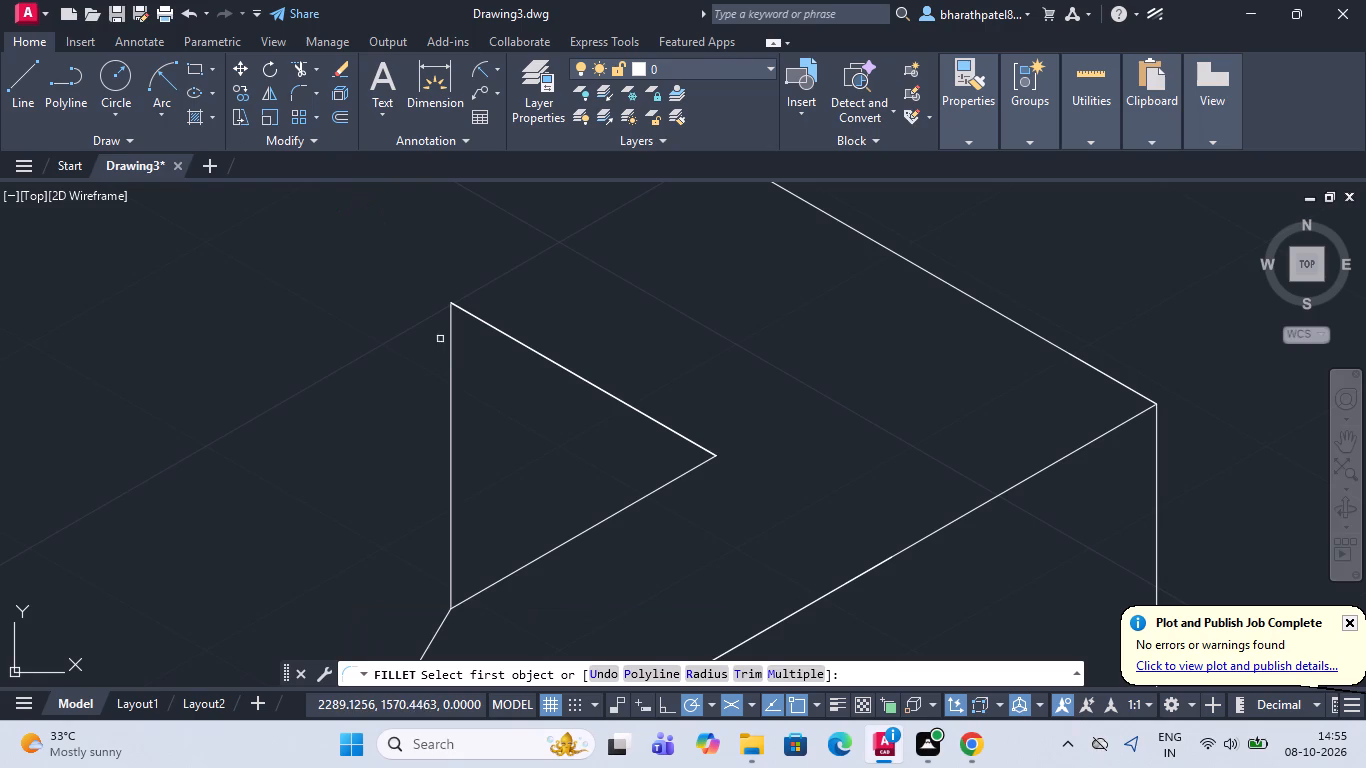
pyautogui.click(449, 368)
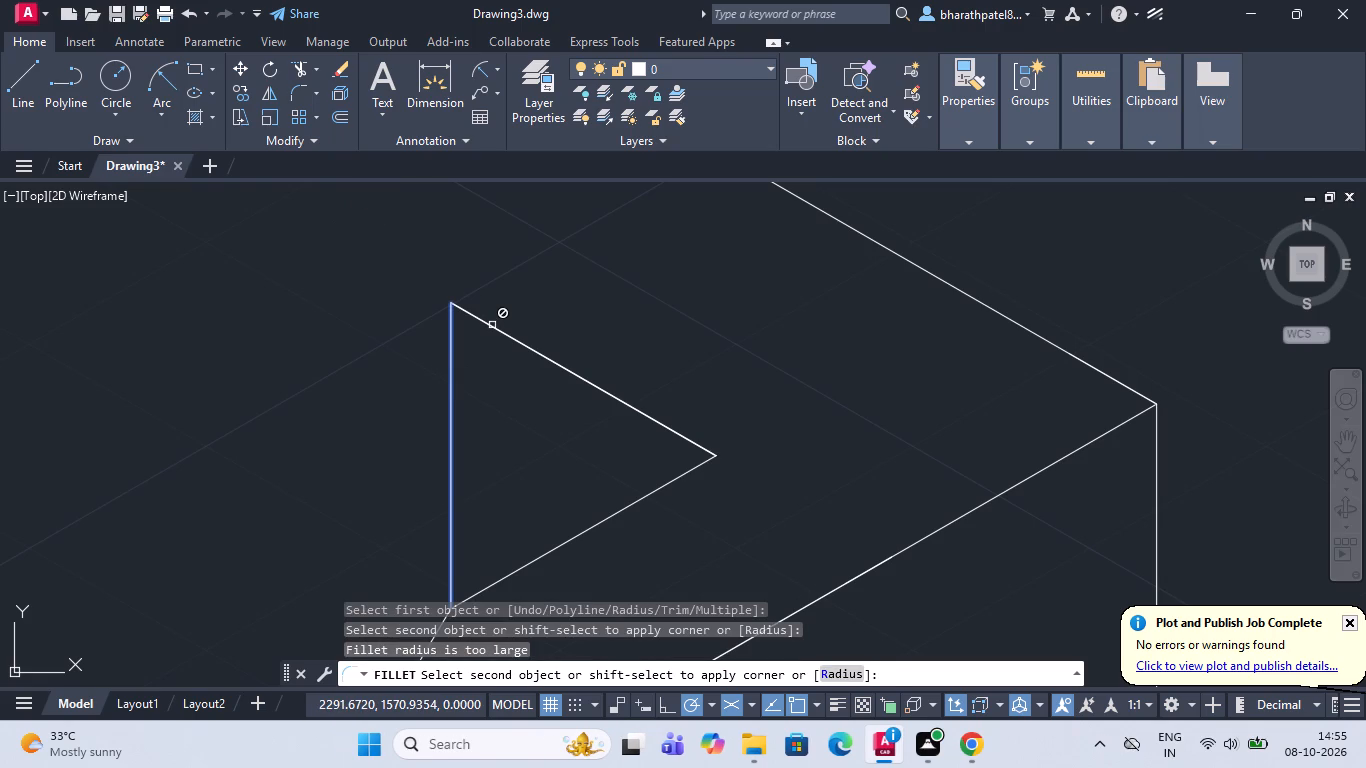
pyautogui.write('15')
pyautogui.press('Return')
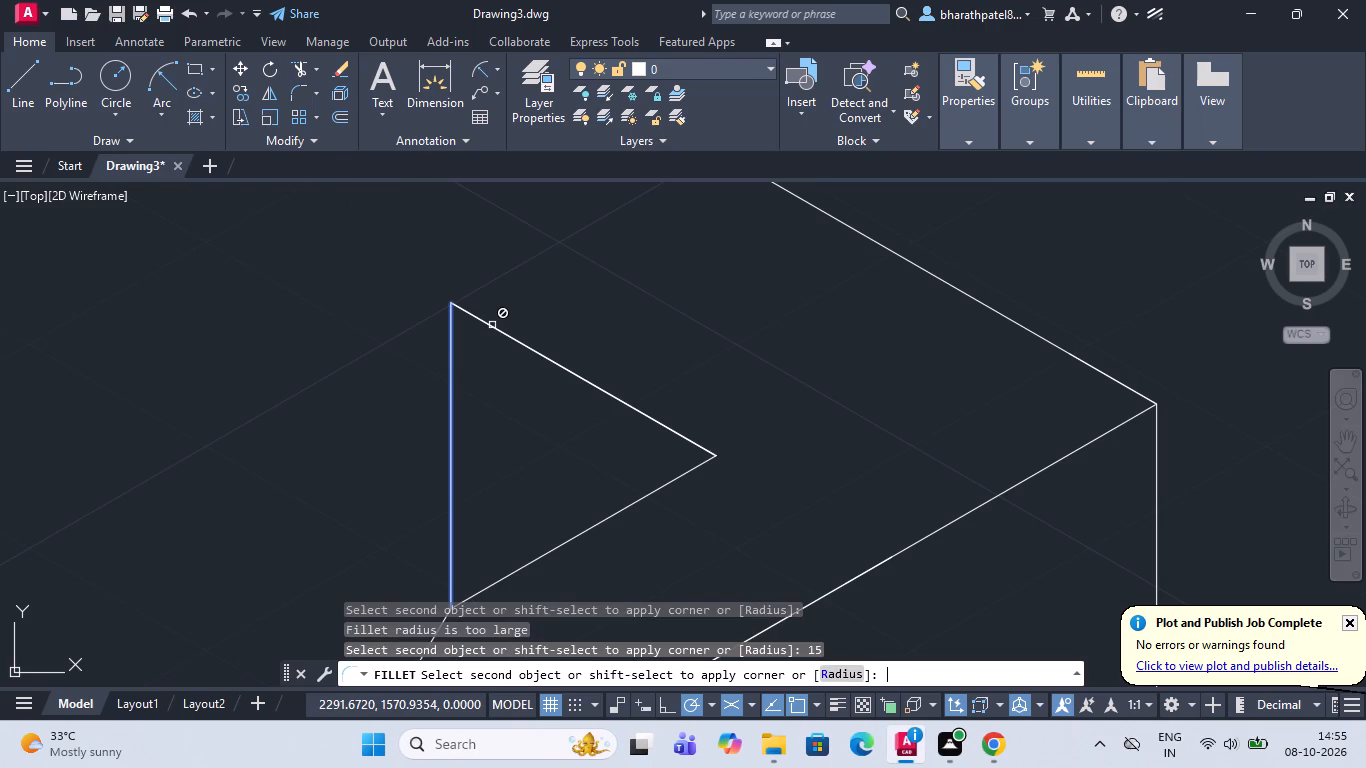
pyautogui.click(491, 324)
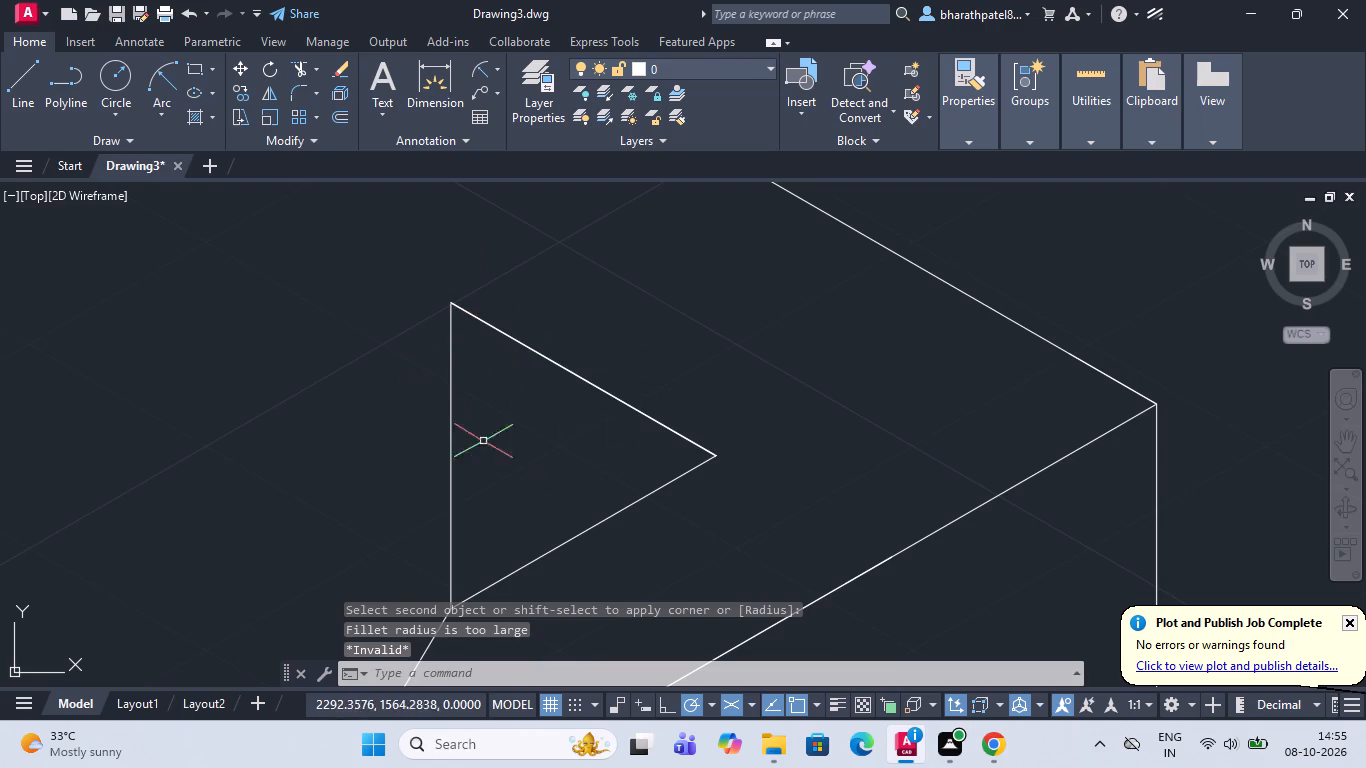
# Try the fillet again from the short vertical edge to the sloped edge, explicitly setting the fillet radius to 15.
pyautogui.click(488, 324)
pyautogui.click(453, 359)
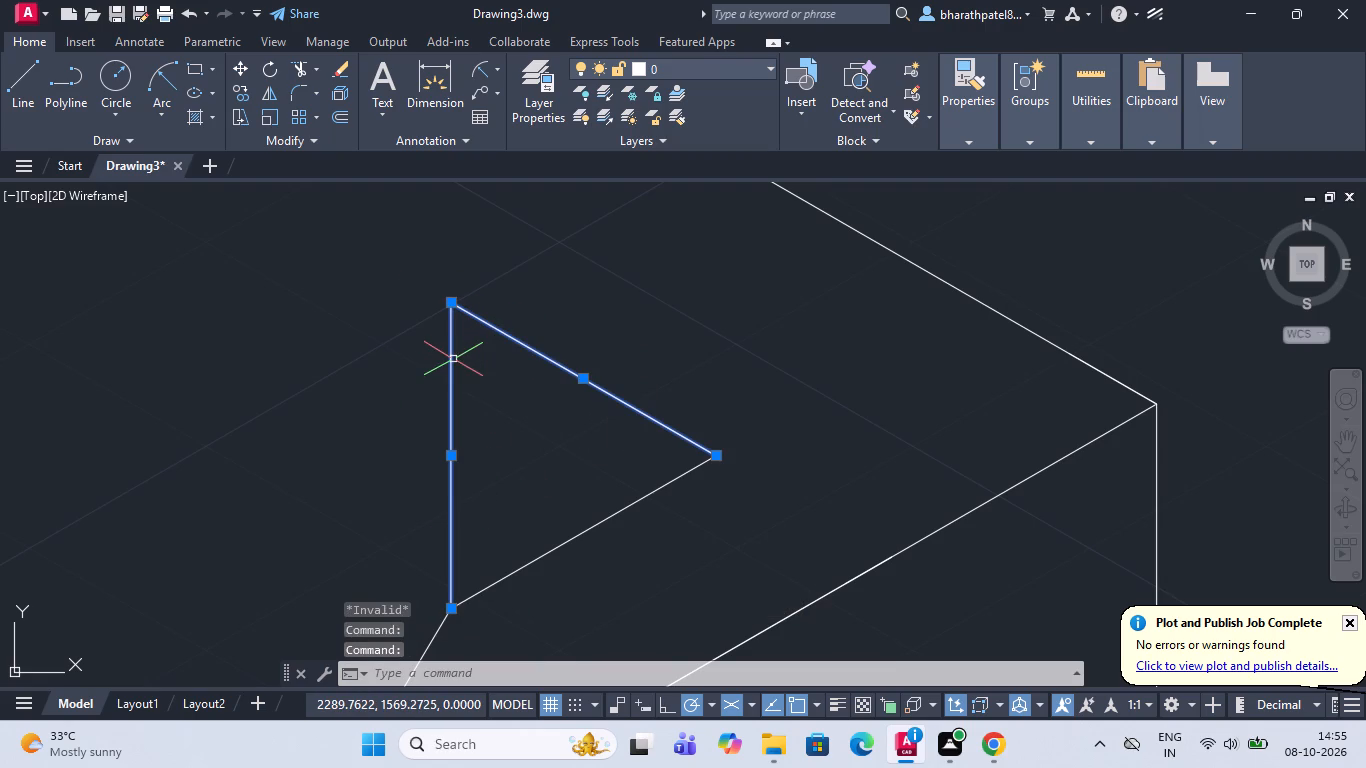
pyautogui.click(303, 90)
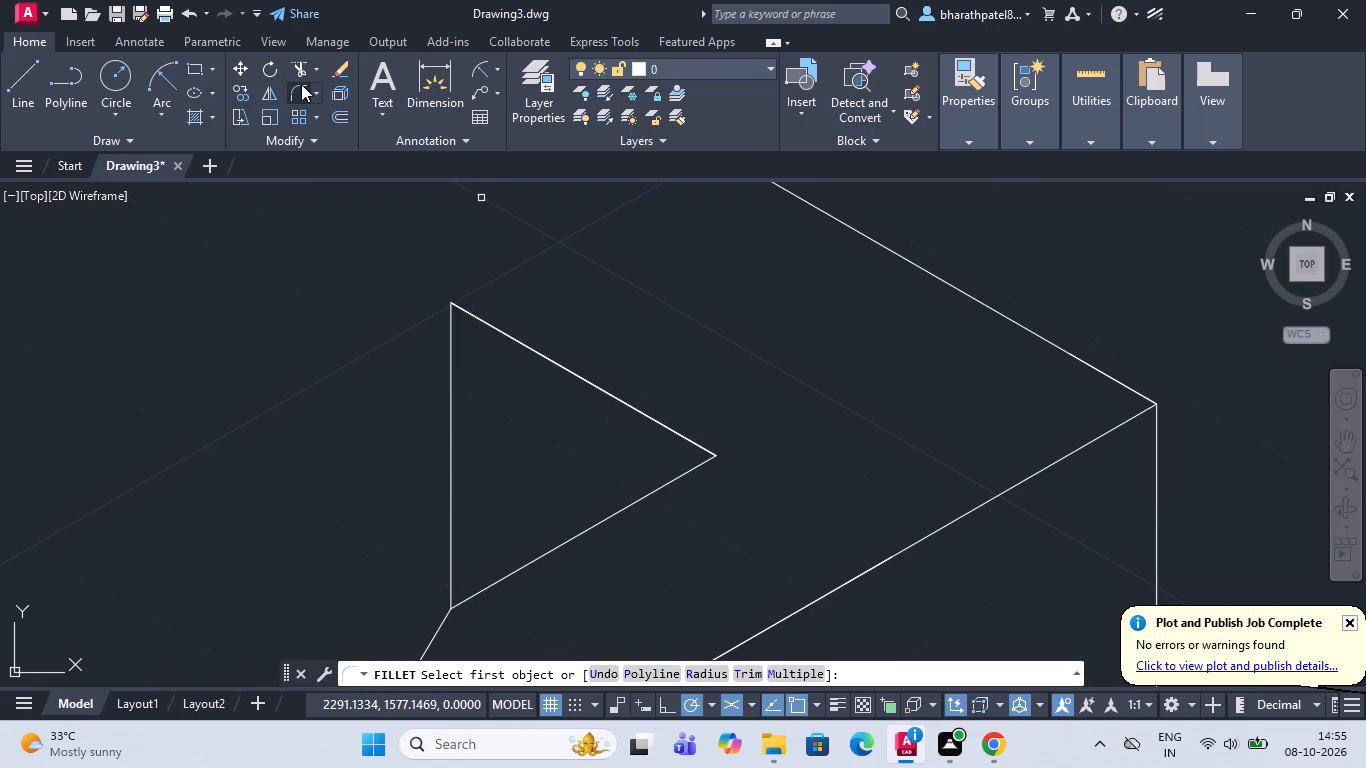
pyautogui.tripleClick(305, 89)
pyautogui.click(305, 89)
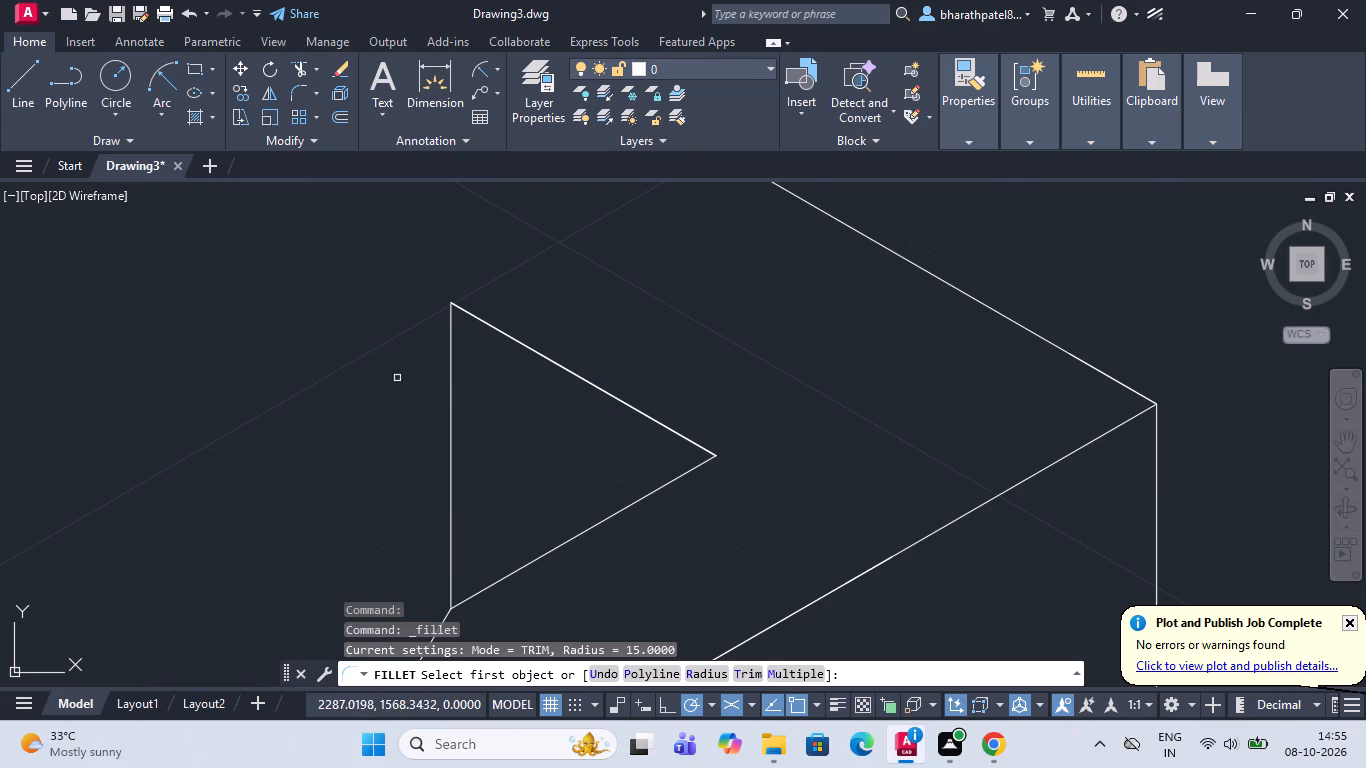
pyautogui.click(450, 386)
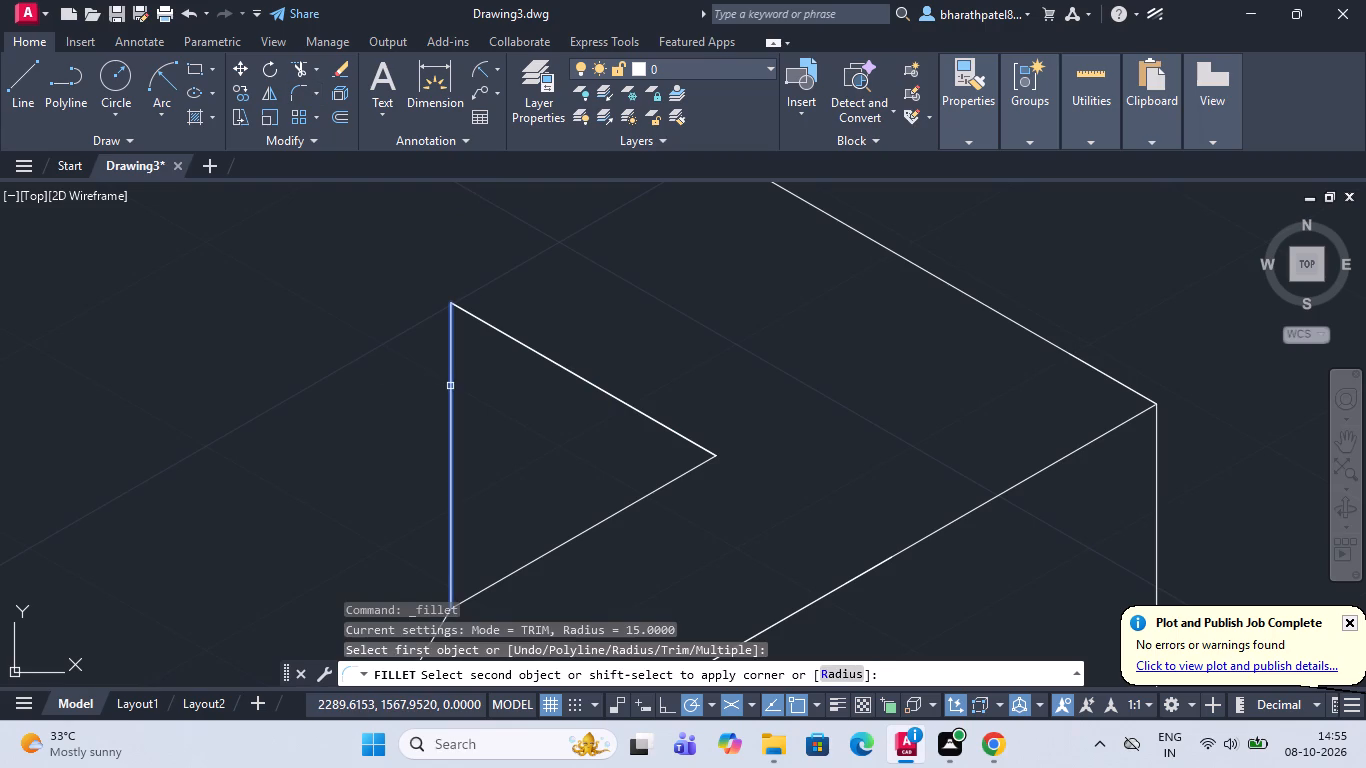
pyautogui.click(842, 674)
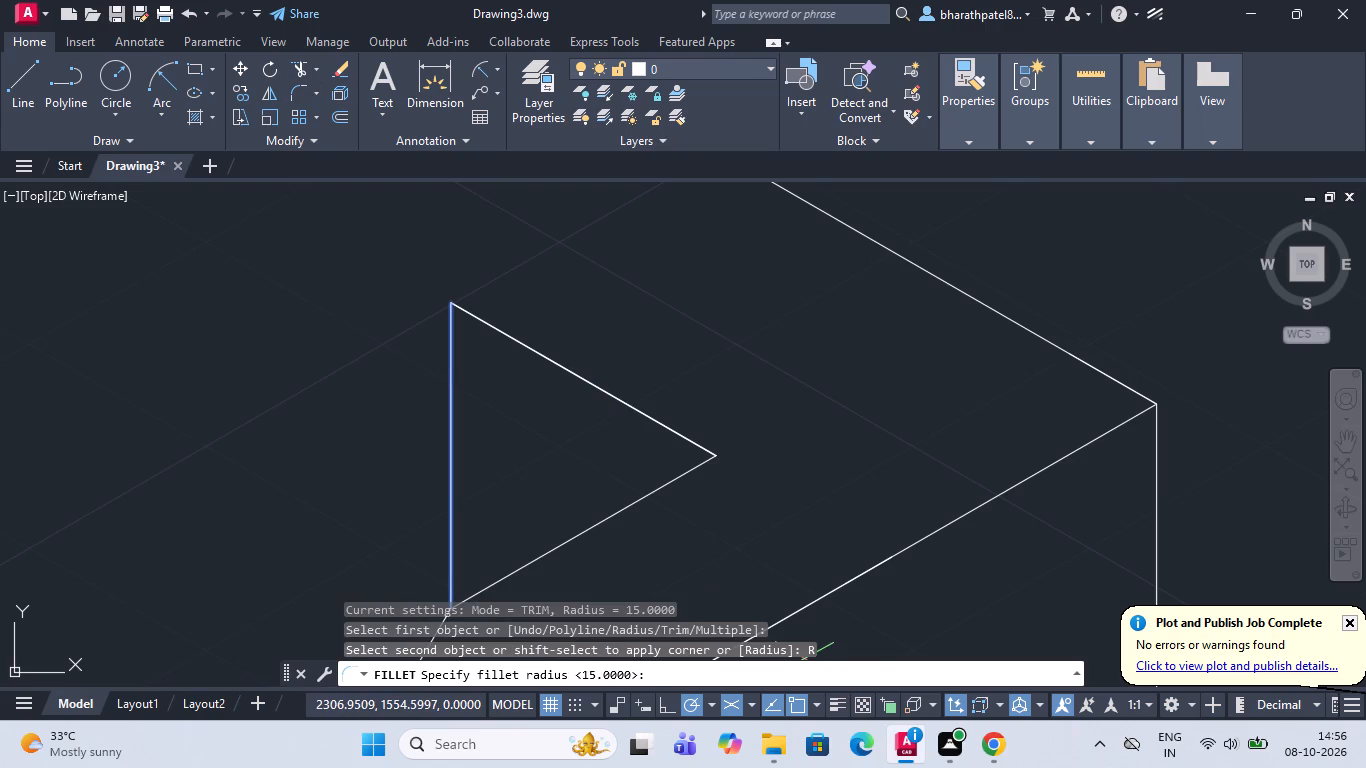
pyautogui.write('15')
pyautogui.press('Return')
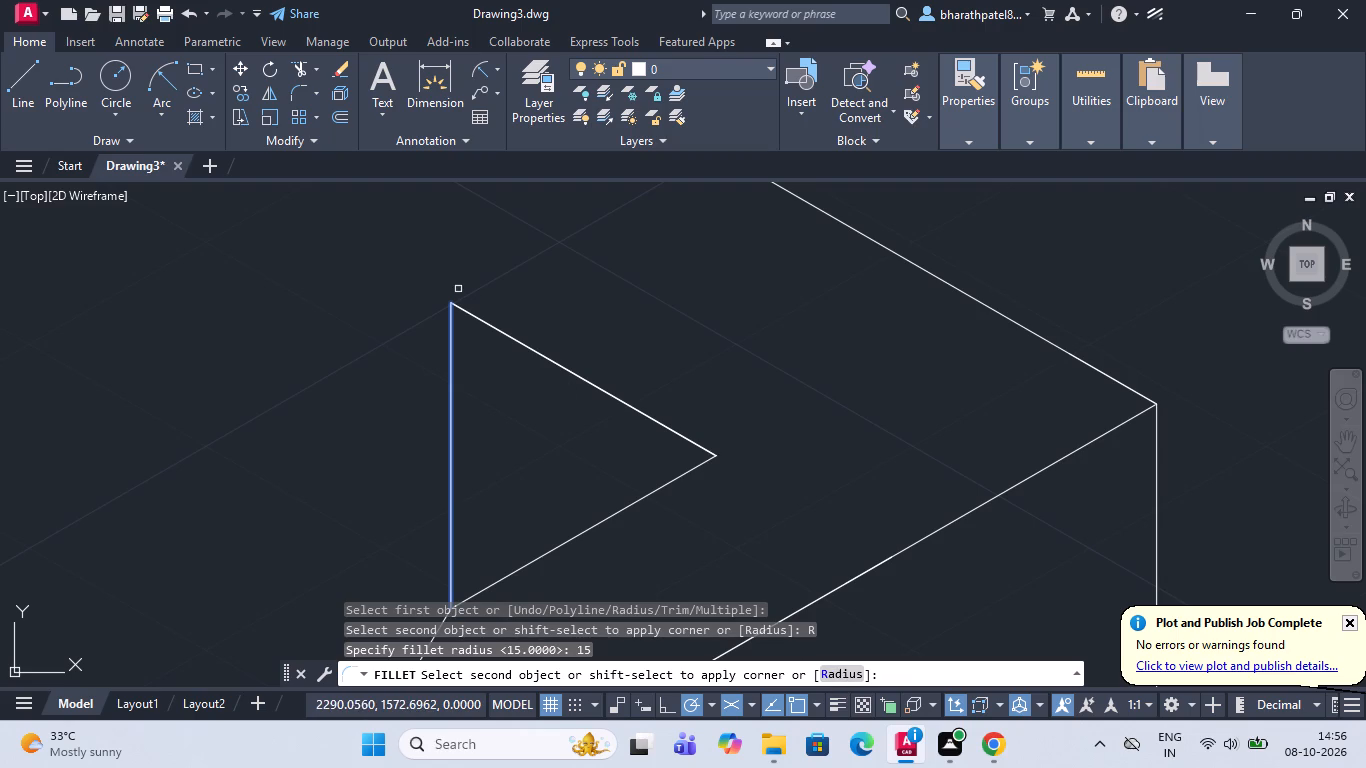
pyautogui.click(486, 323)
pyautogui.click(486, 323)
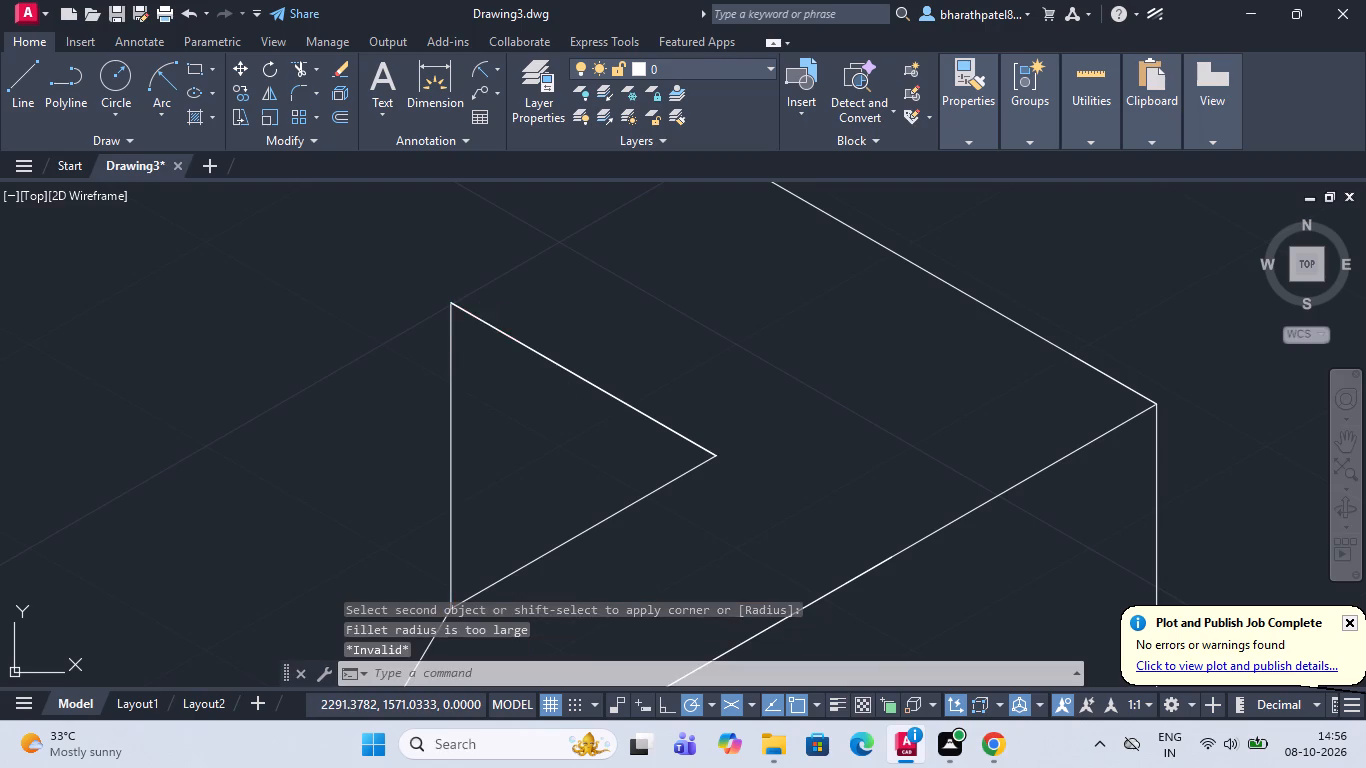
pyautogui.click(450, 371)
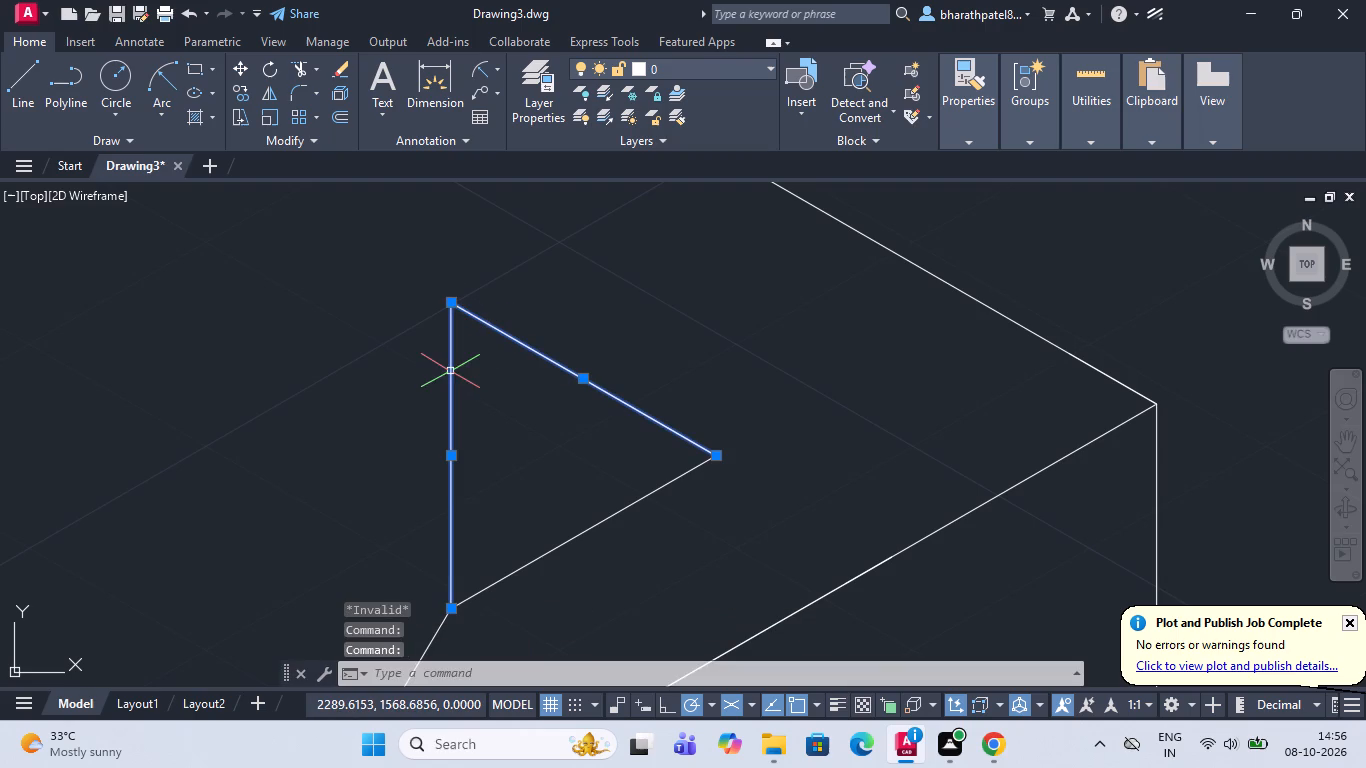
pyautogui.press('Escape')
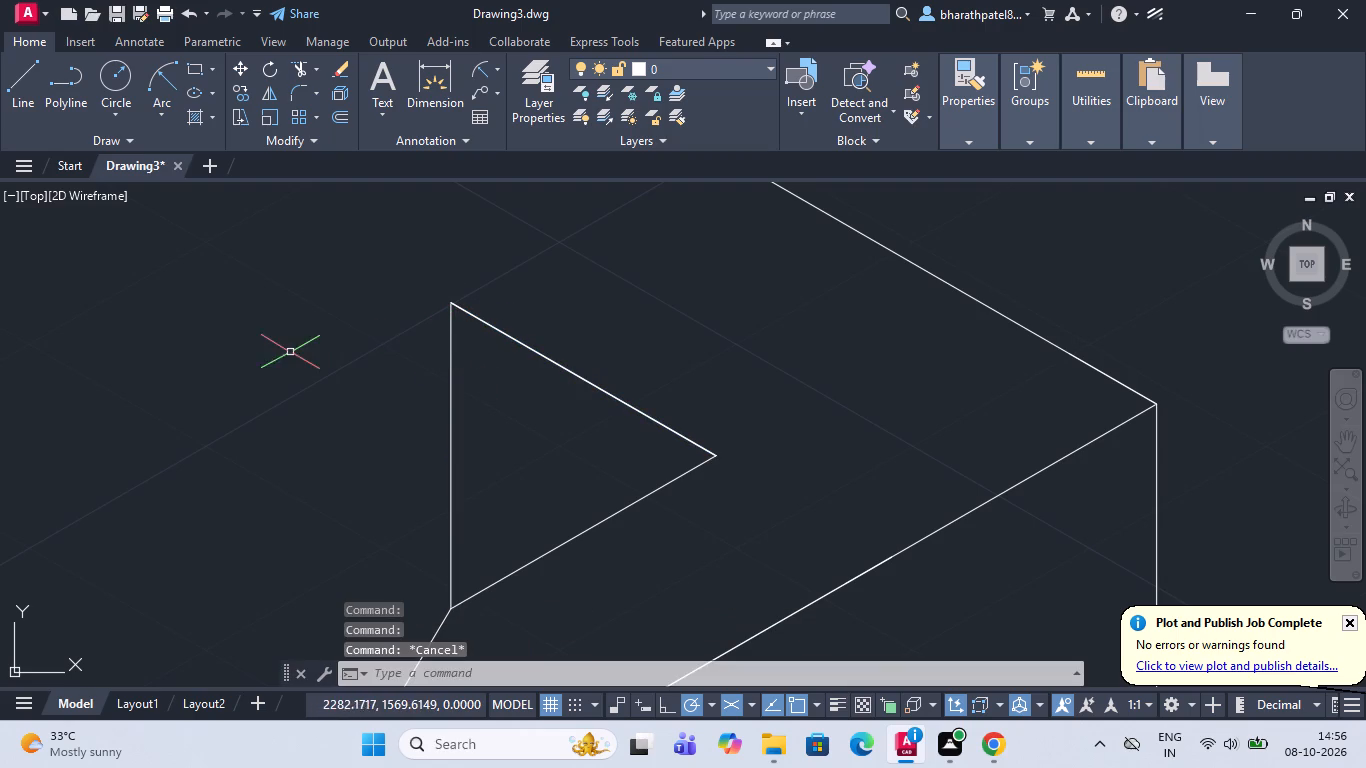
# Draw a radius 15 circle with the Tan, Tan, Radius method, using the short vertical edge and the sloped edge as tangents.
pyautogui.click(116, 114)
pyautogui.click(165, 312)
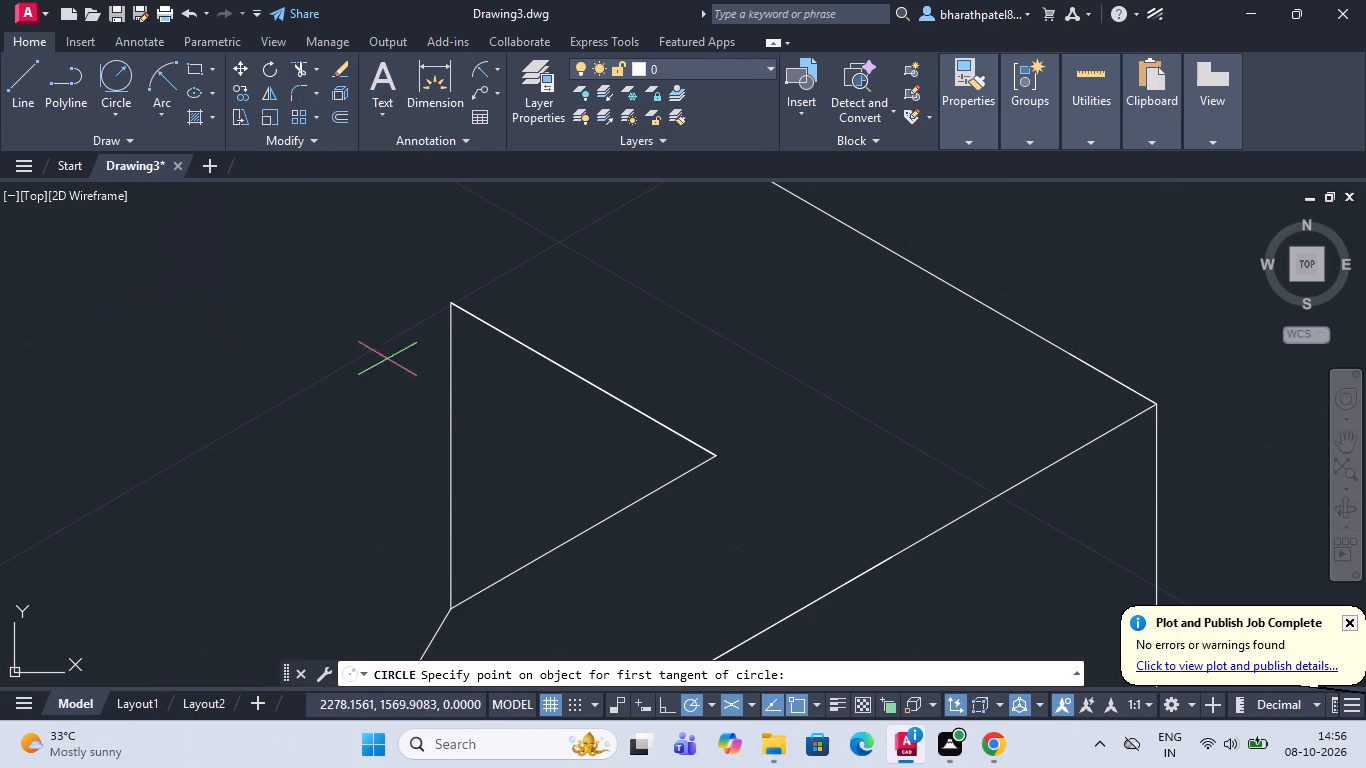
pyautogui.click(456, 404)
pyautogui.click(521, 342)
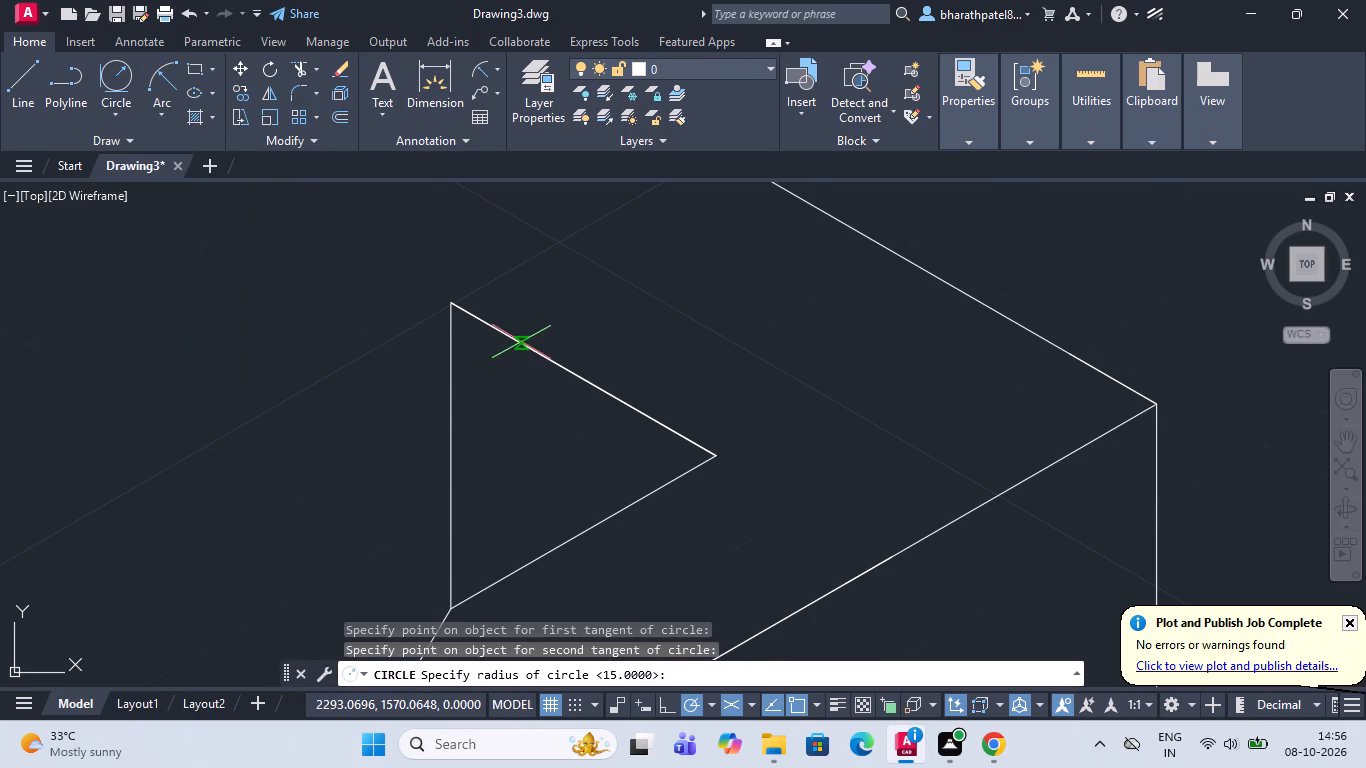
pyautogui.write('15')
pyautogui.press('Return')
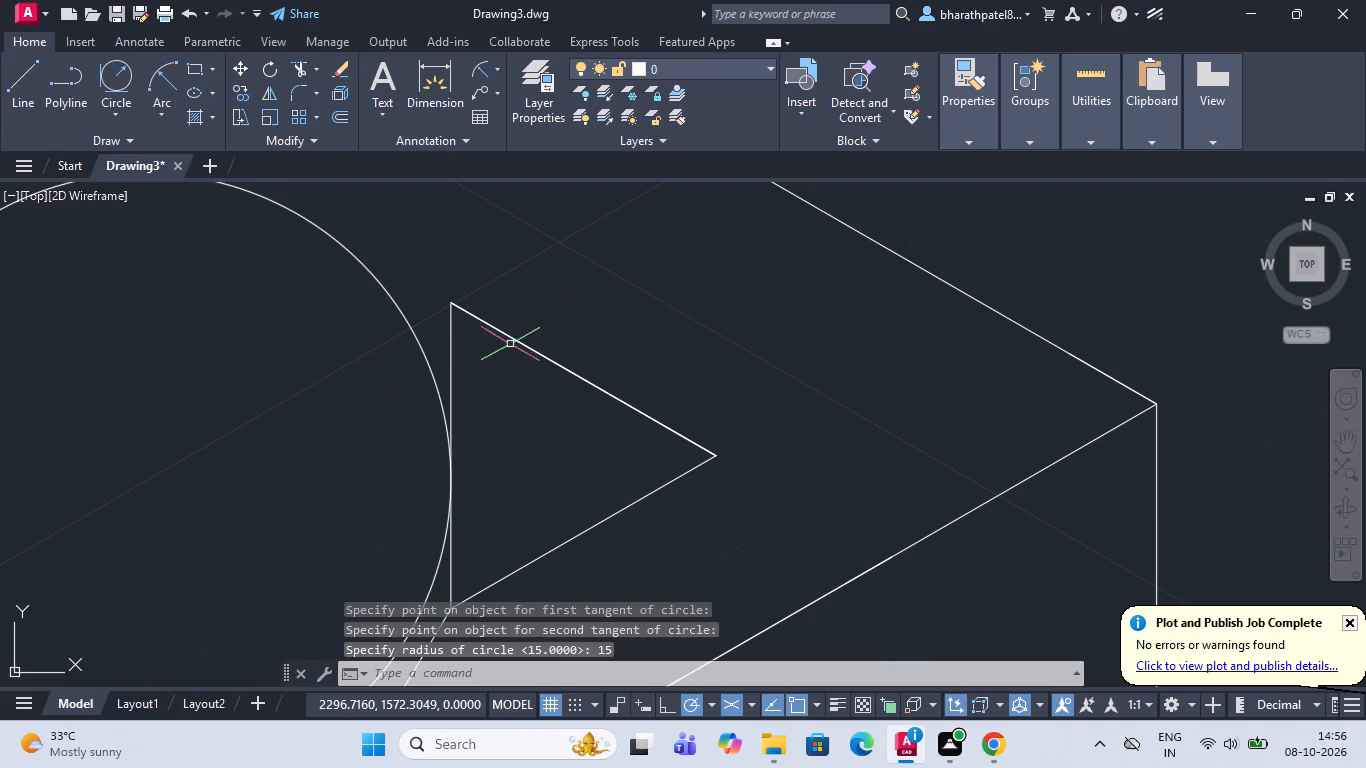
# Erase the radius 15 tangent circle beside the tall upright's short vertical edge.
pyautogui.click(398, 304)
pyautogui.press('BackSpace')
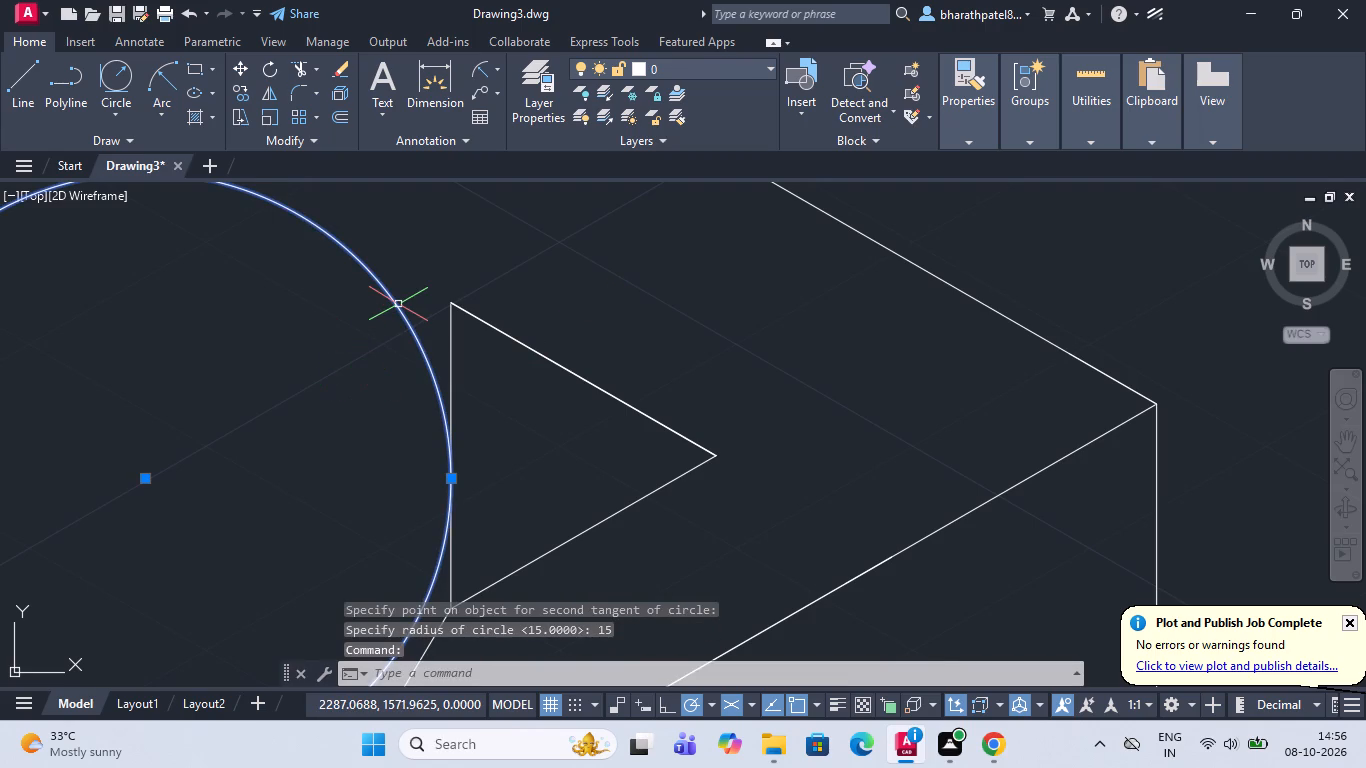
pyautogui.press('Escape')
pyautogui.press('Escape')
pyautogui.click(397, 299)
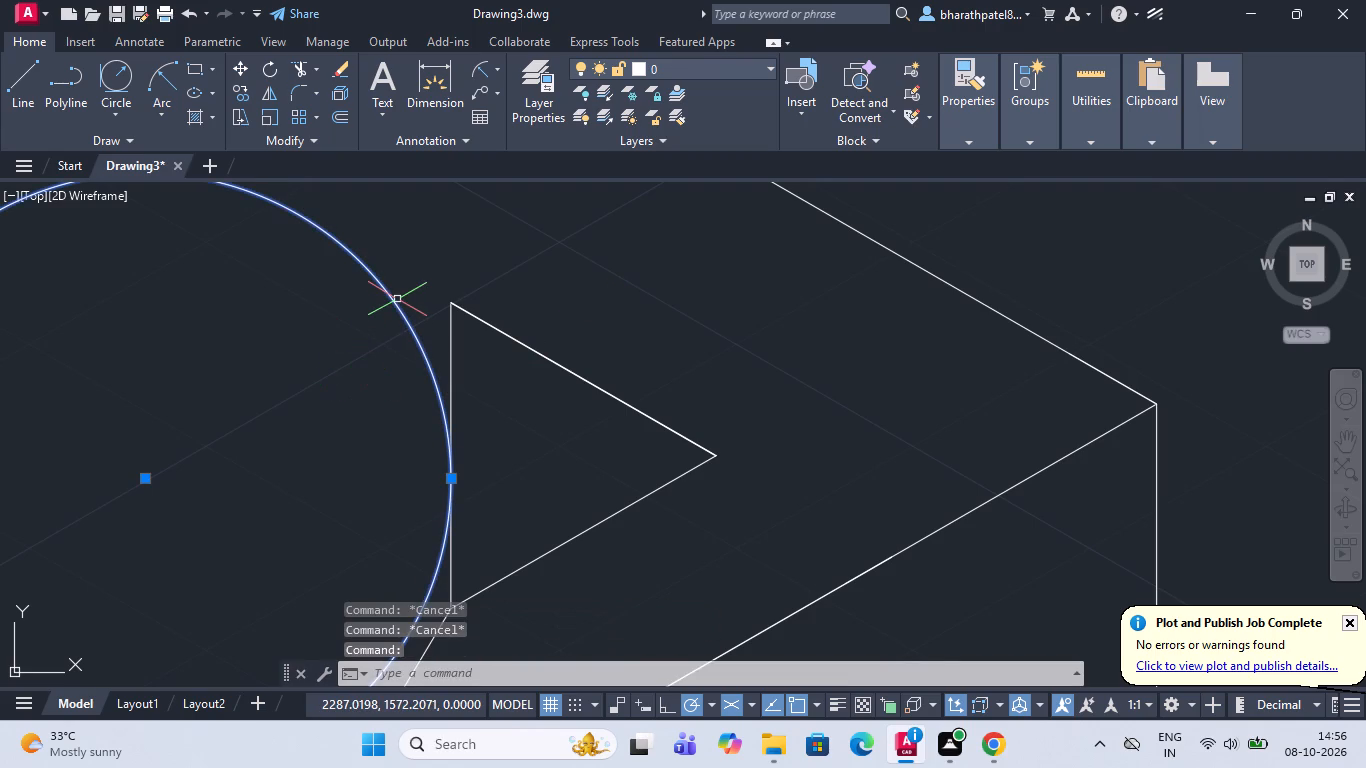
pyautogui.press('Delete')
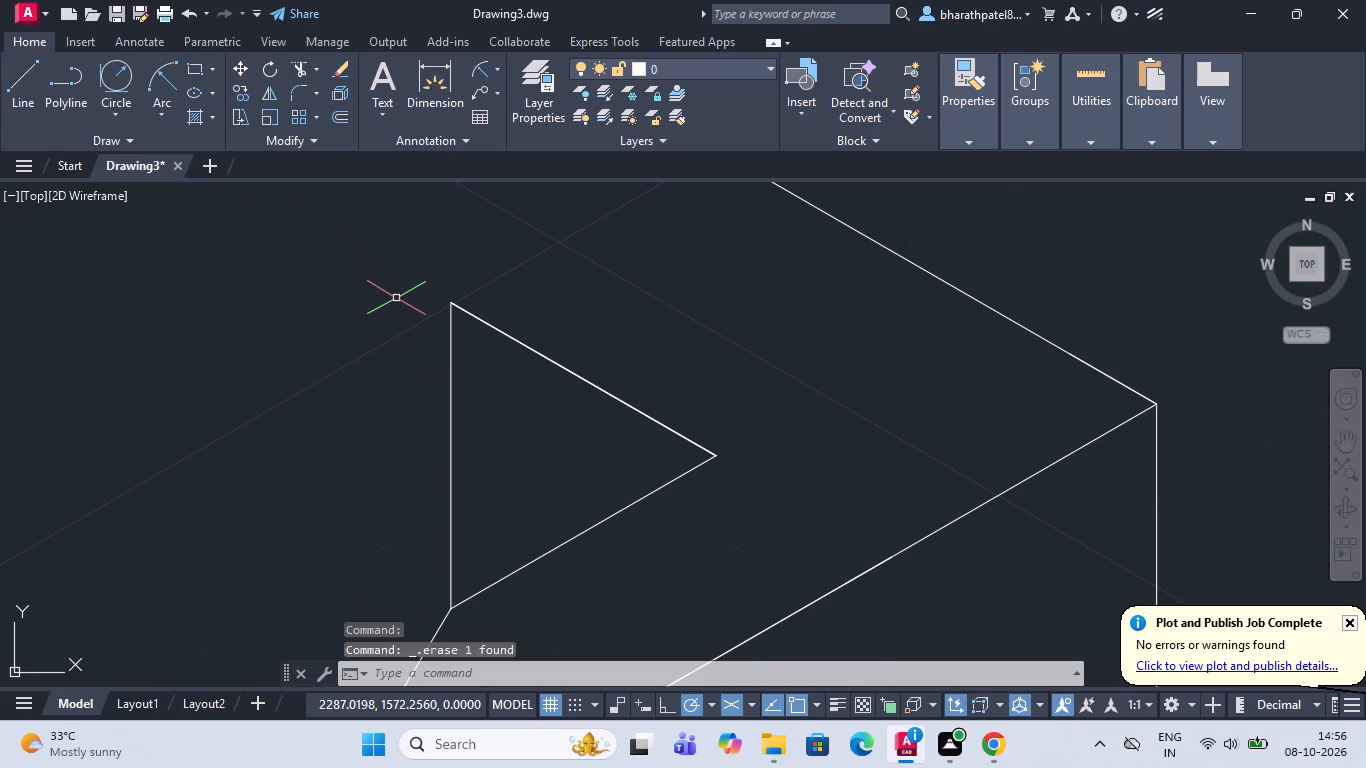
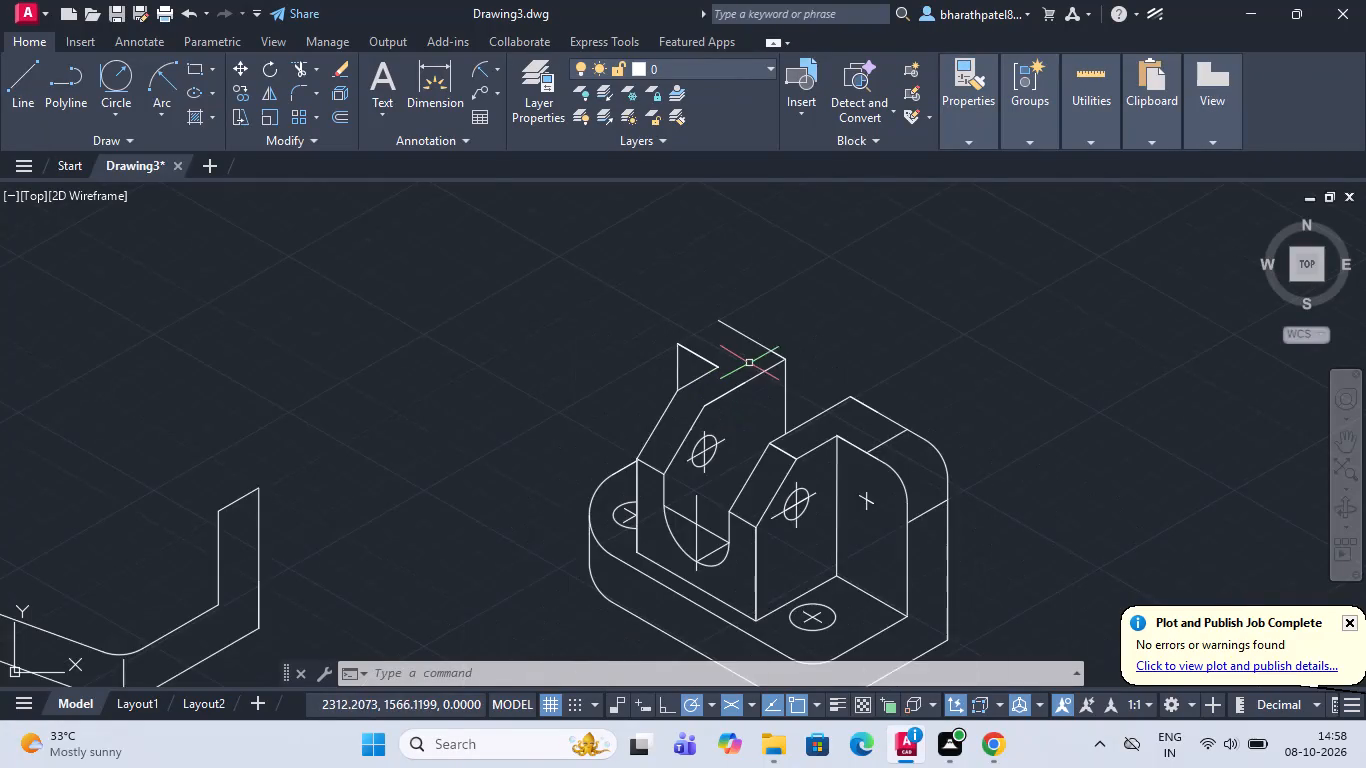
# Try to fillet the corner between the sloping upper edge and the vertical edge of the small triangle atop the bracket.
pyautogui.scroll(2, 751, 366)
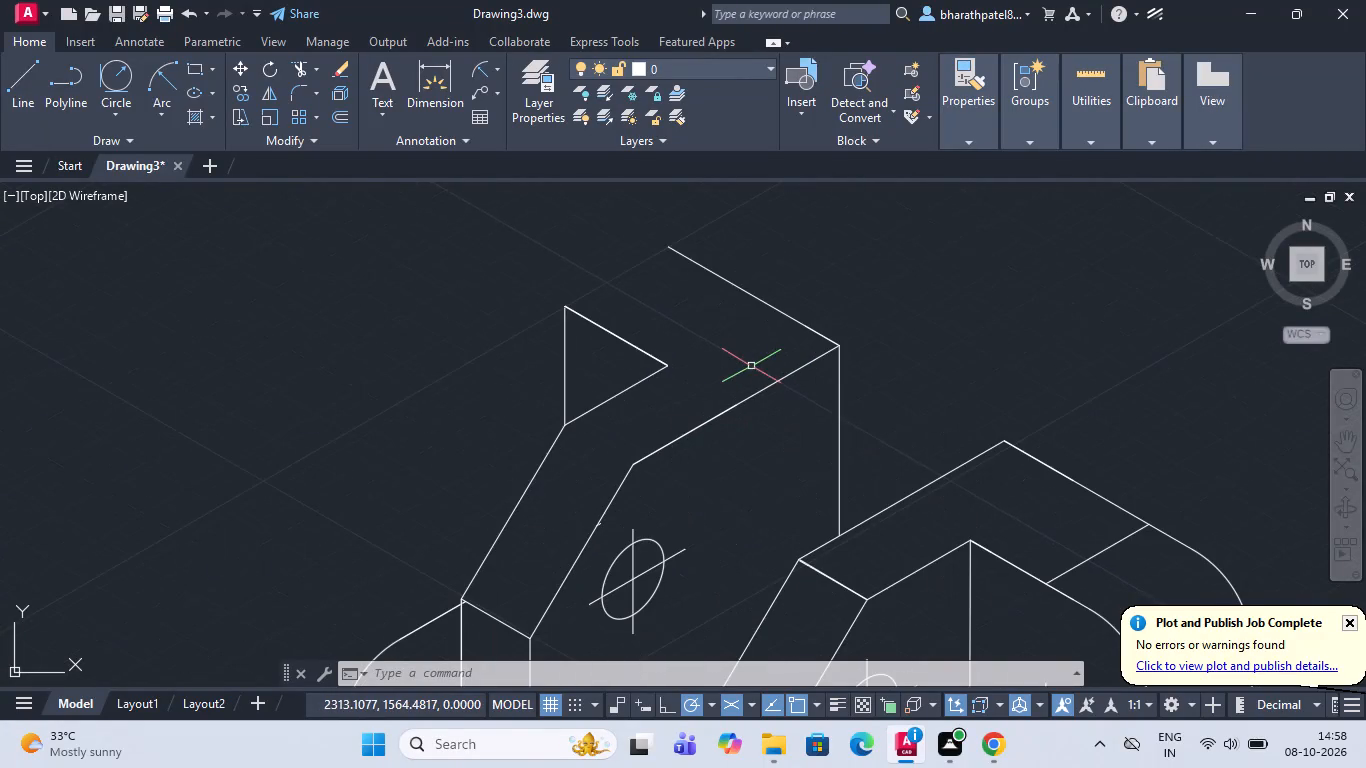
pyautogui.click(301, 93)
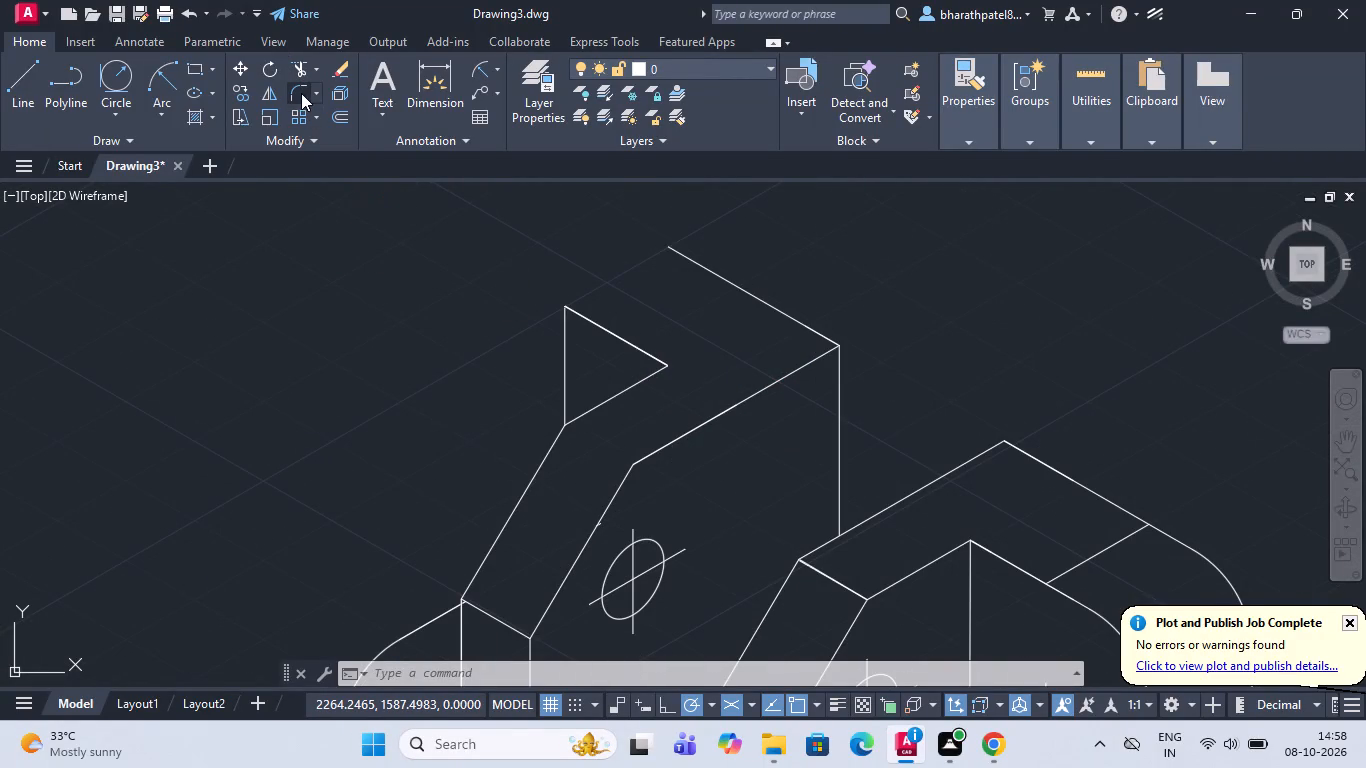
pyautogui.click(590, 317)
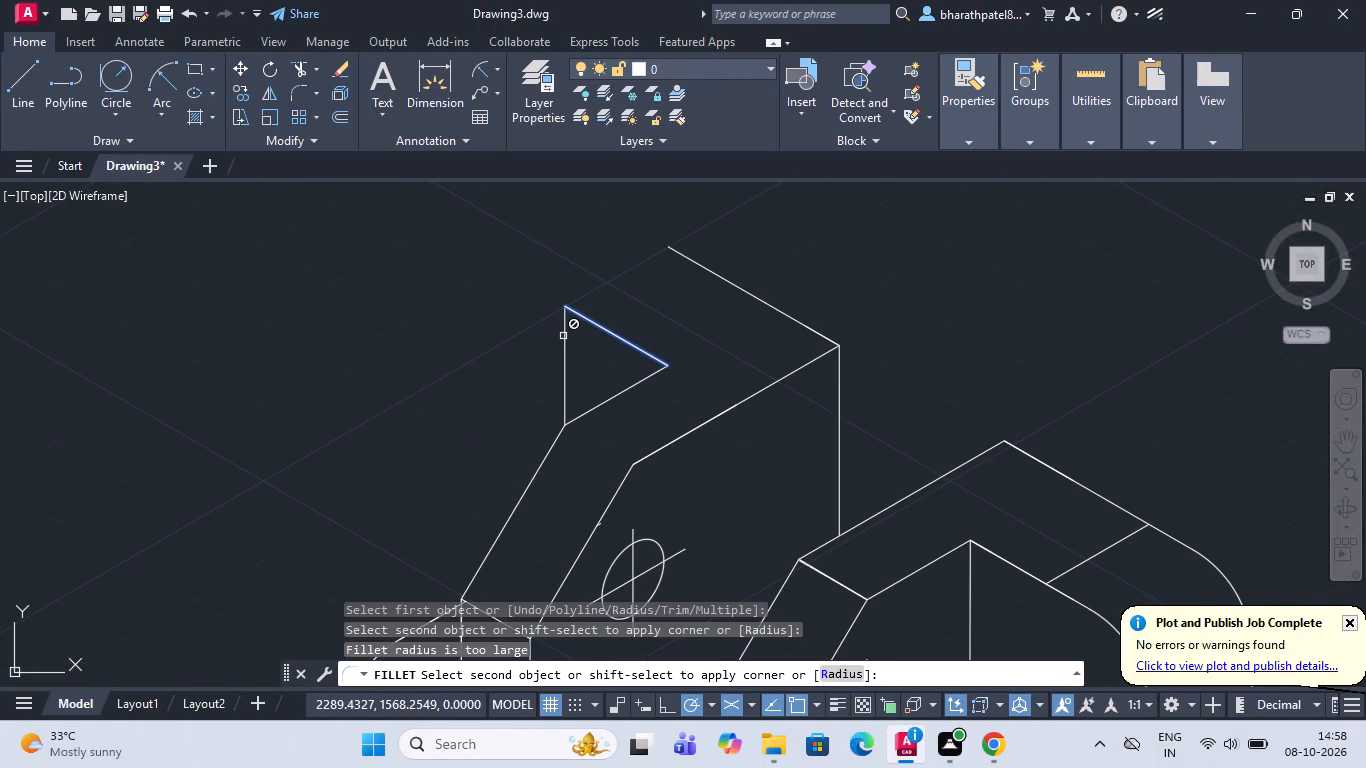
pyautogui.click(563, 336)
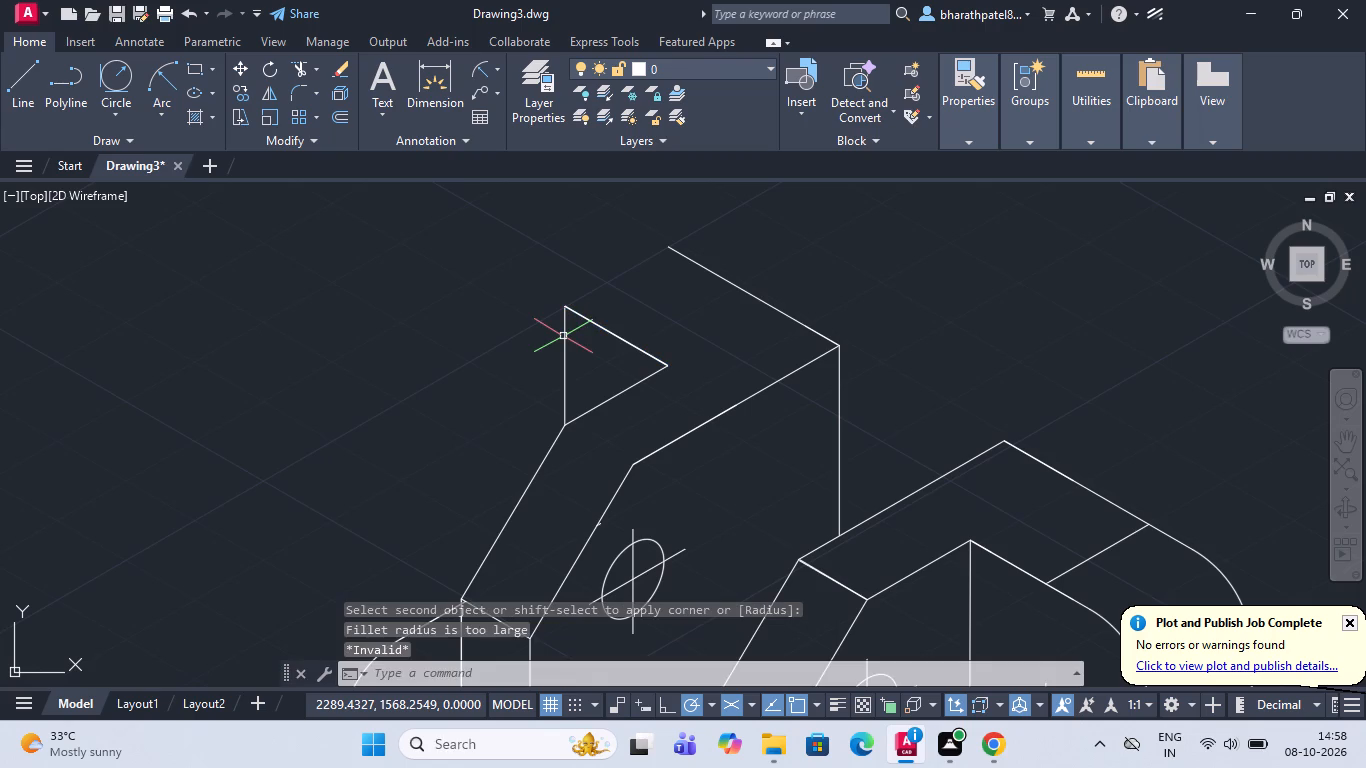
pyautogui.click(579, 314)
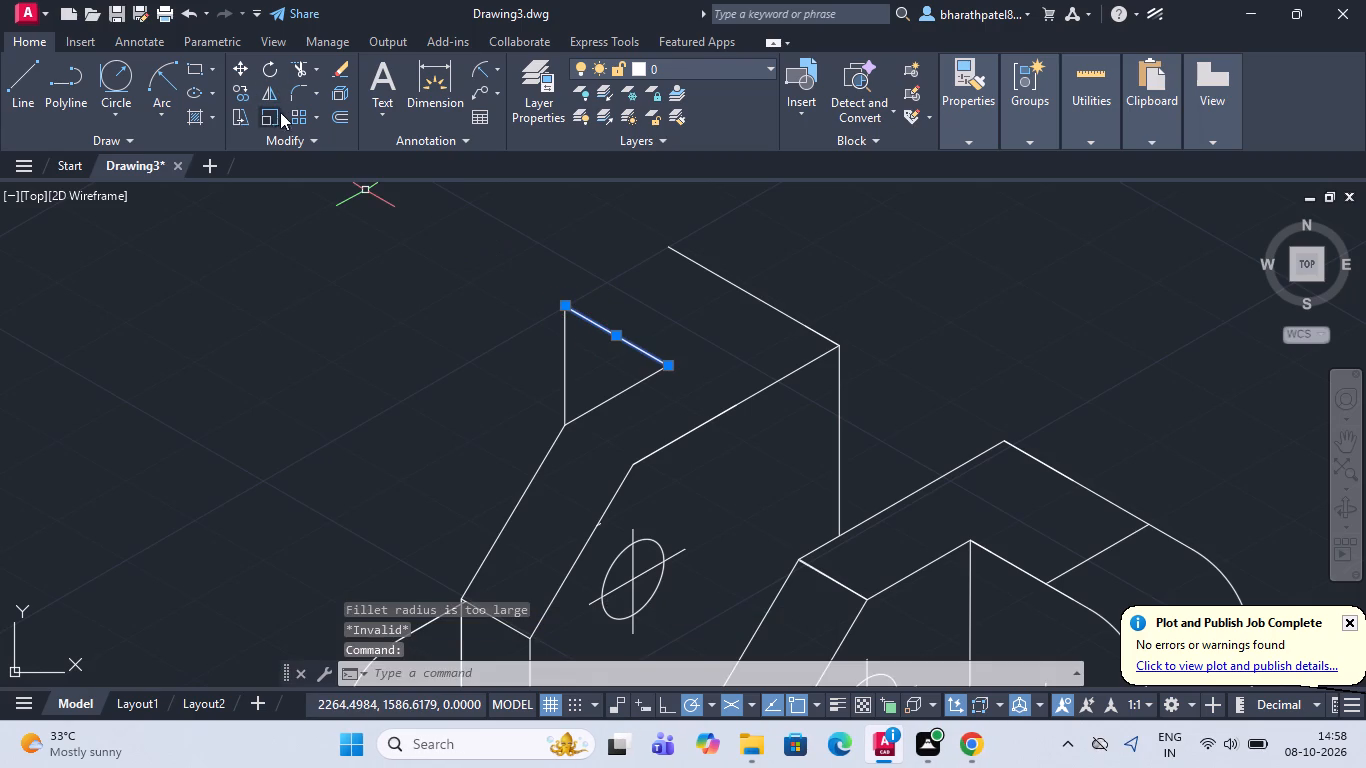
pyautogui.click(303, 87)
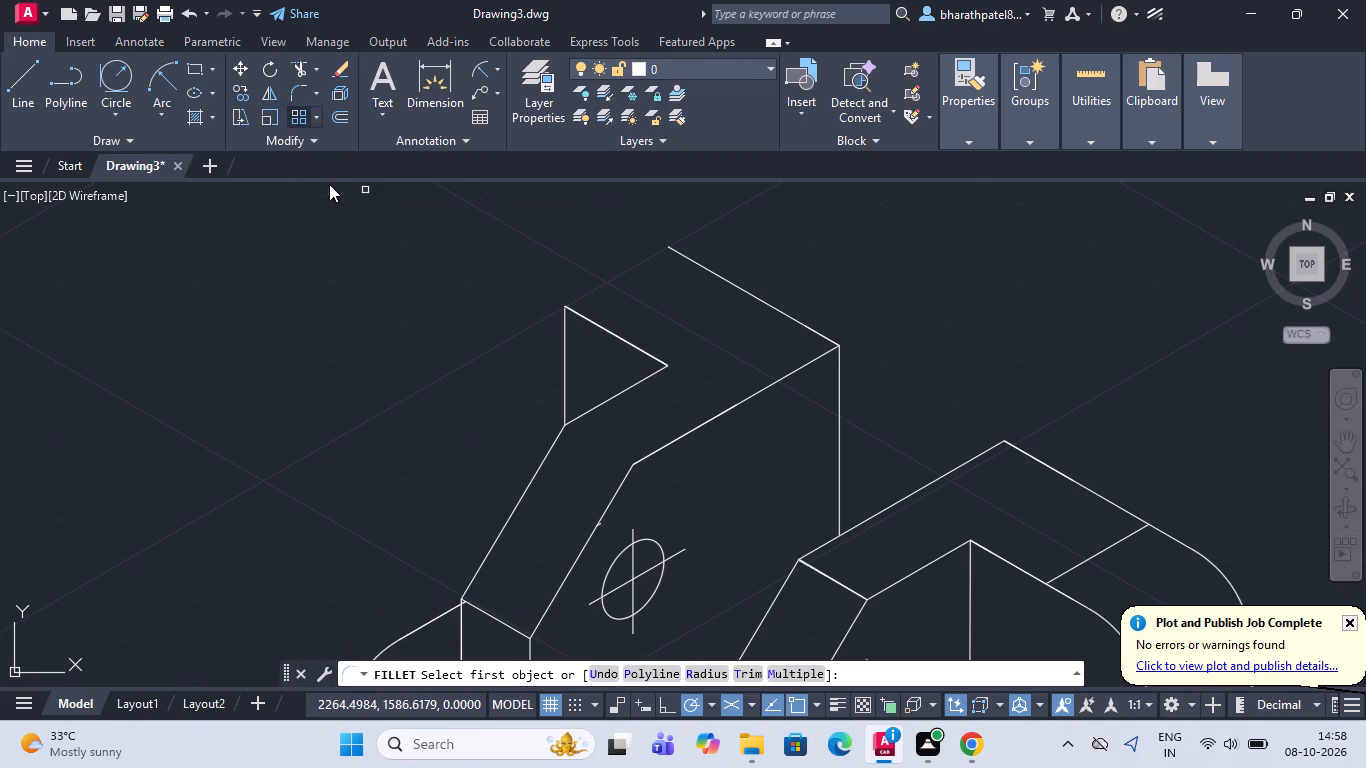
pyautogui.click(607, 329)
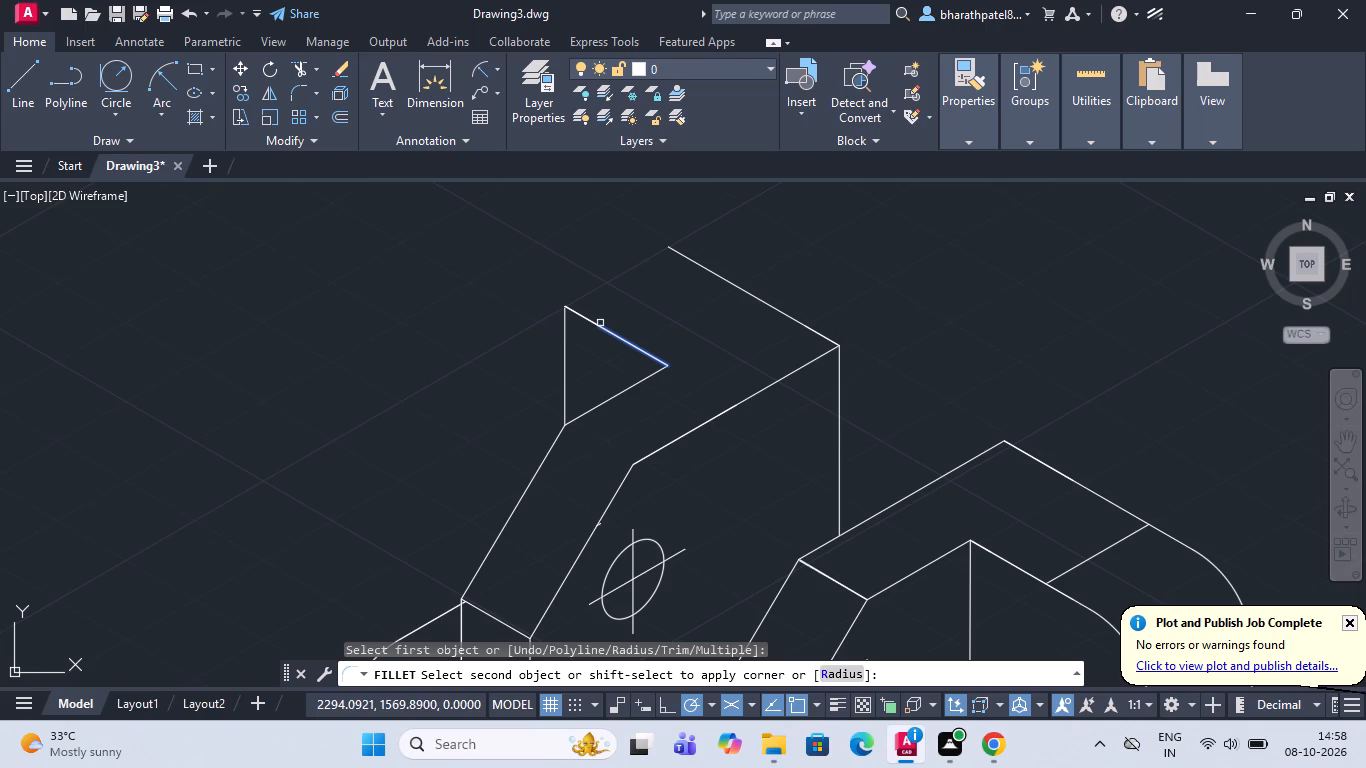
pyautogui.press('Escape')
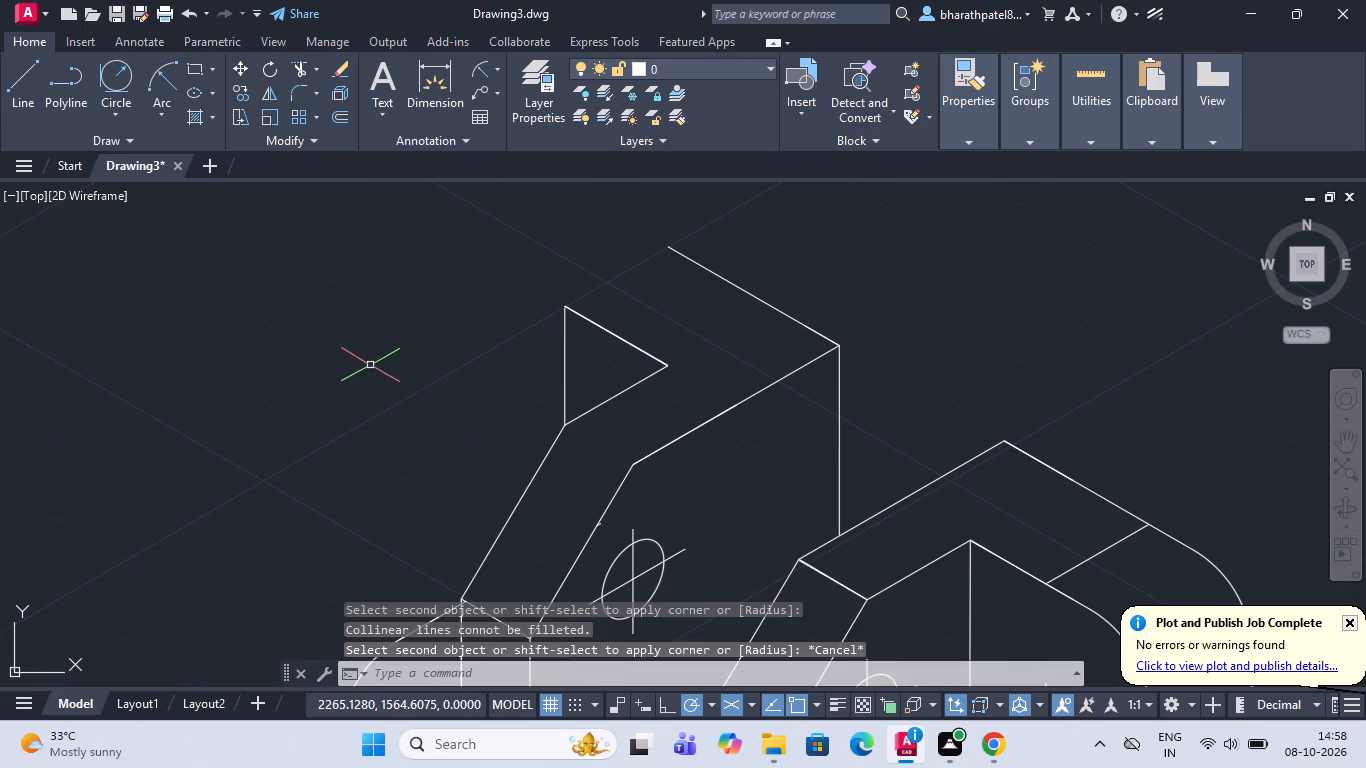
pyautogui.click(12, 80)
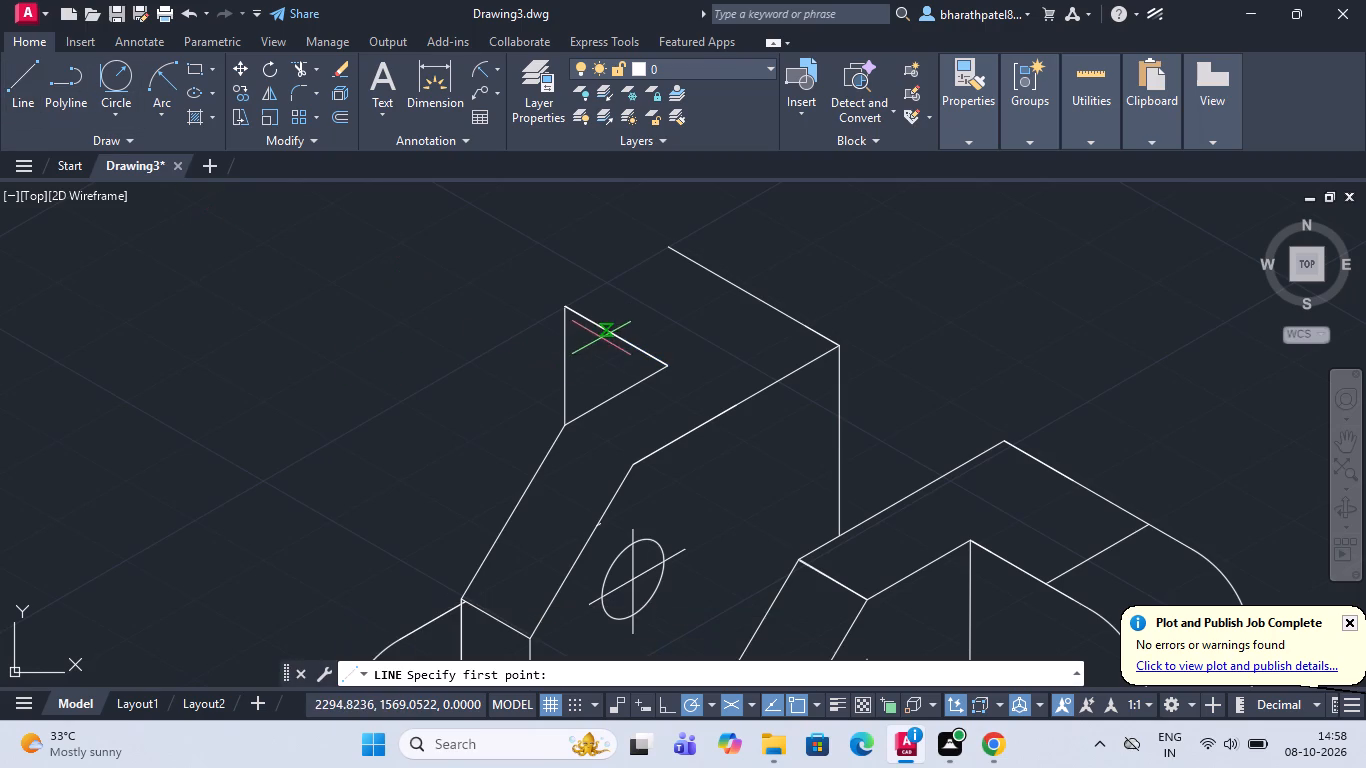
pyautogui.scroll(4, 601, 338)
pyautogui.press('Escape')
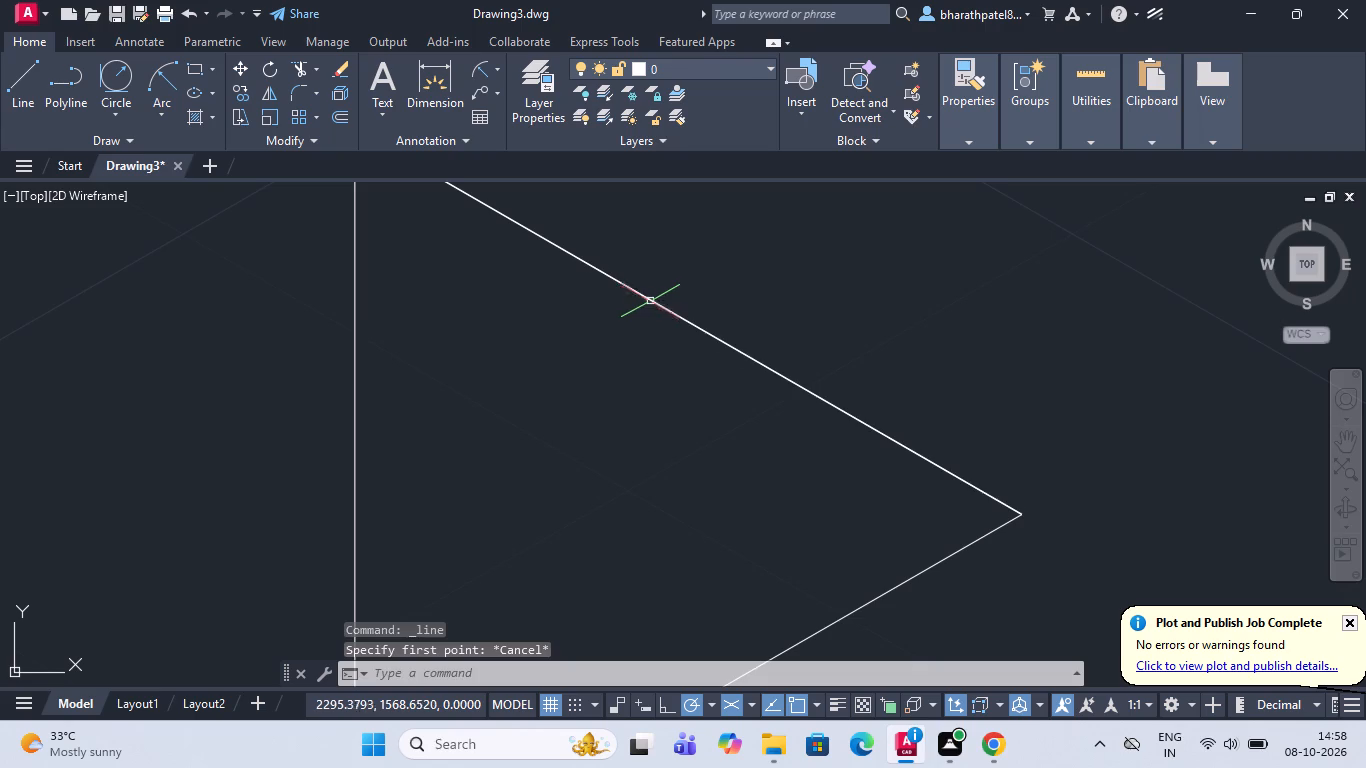
# Delete the overlapping duplicate lines along the small triangle's sloping upper edge, keeping a single edge line.
pyautogui.click(650, 301)
pyautogui.scroll(-2, 639, 307)
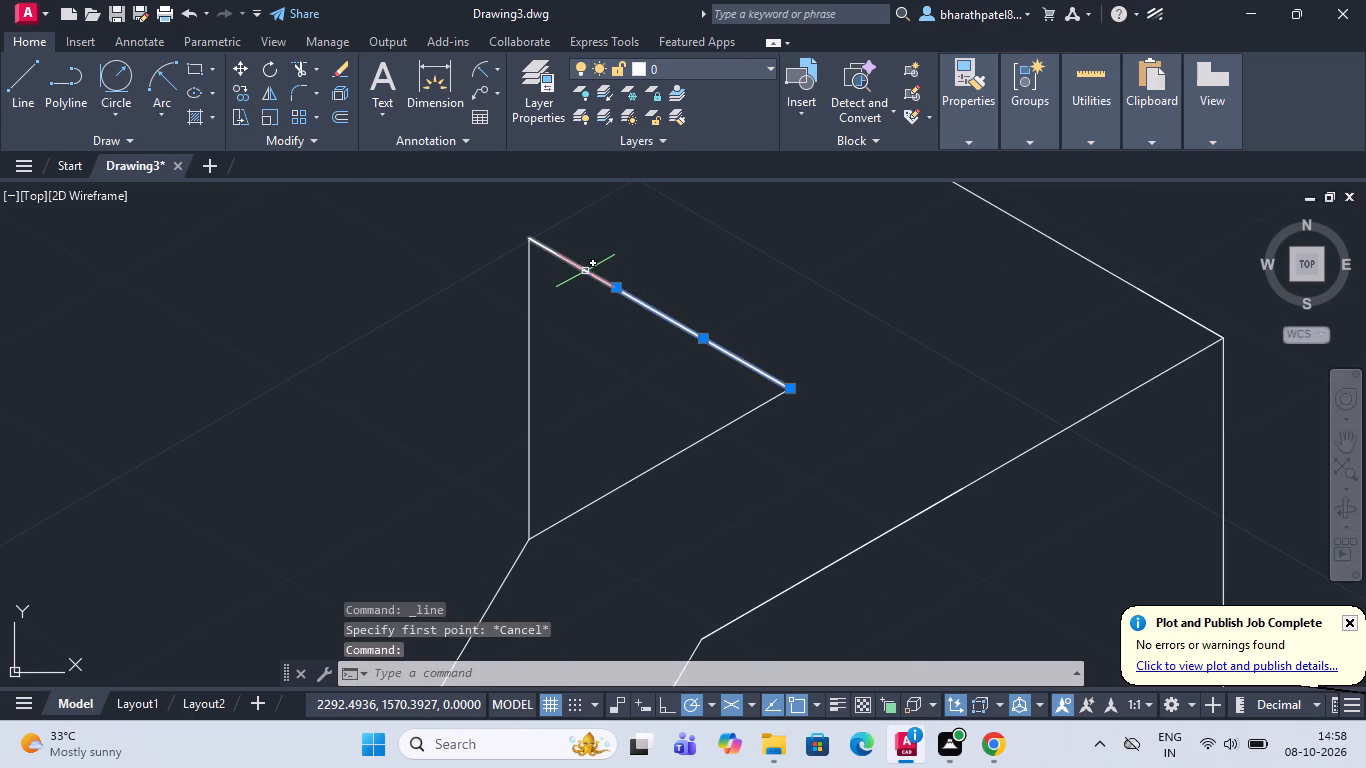
pyautogui.click(585, 271)
pyautogui.press('Delete')
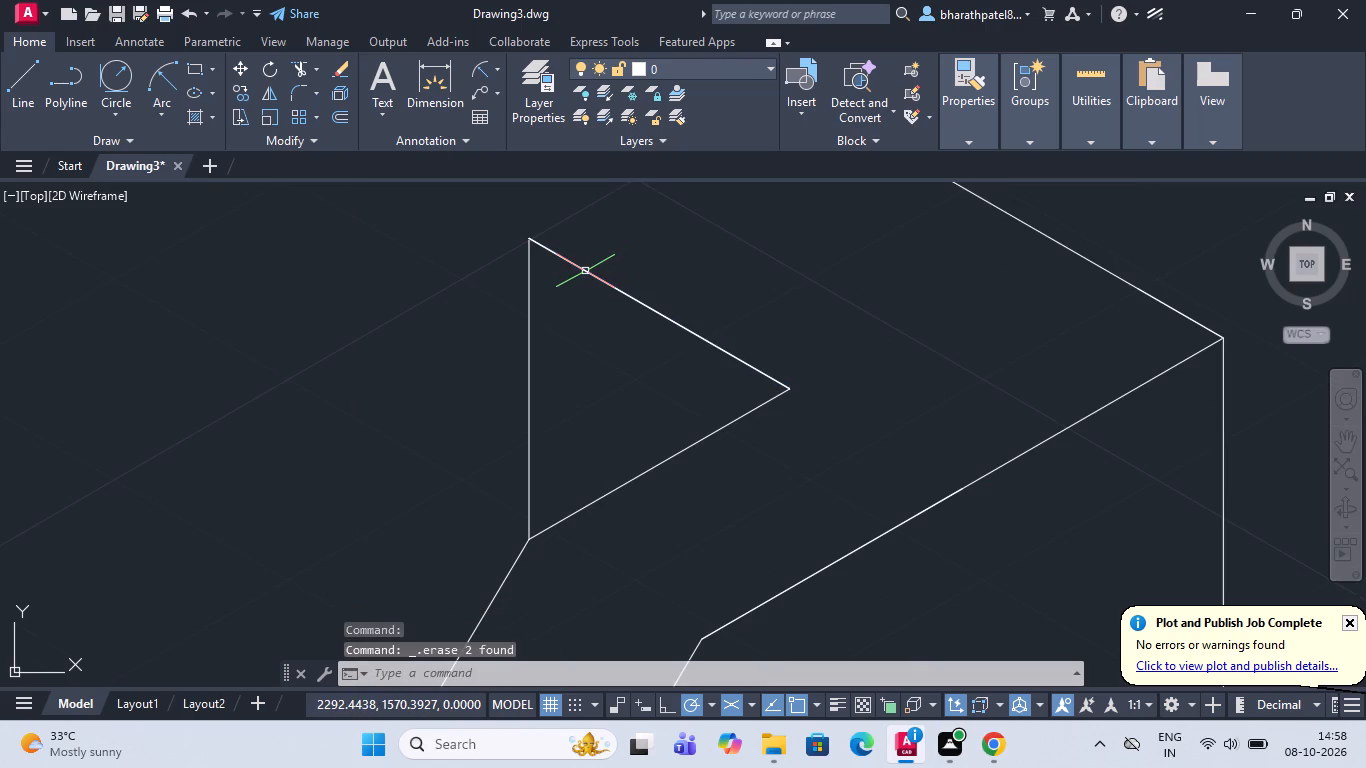
pyautogui.click(585, 271)
pyautogui.press('Delete')
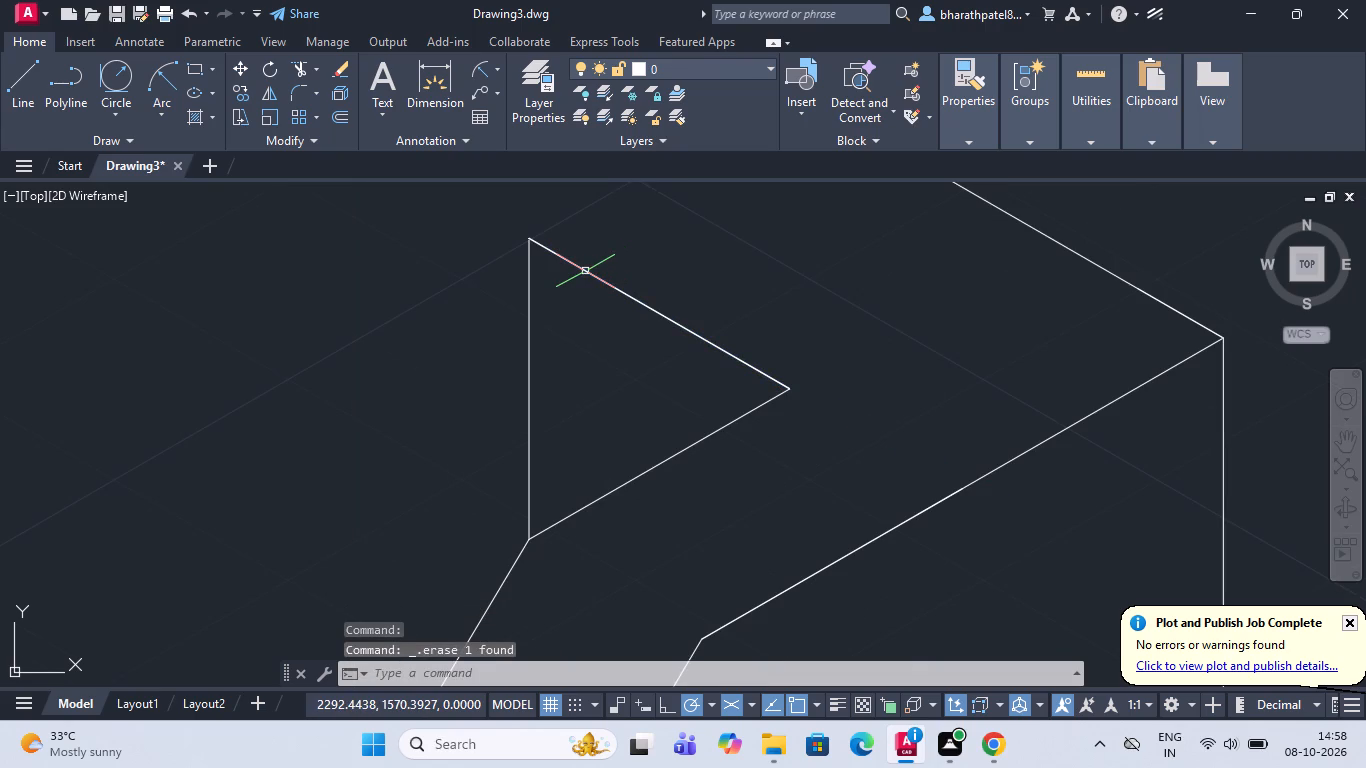
pyautogui.click(585, 271)
pyautogui.press('Escape')
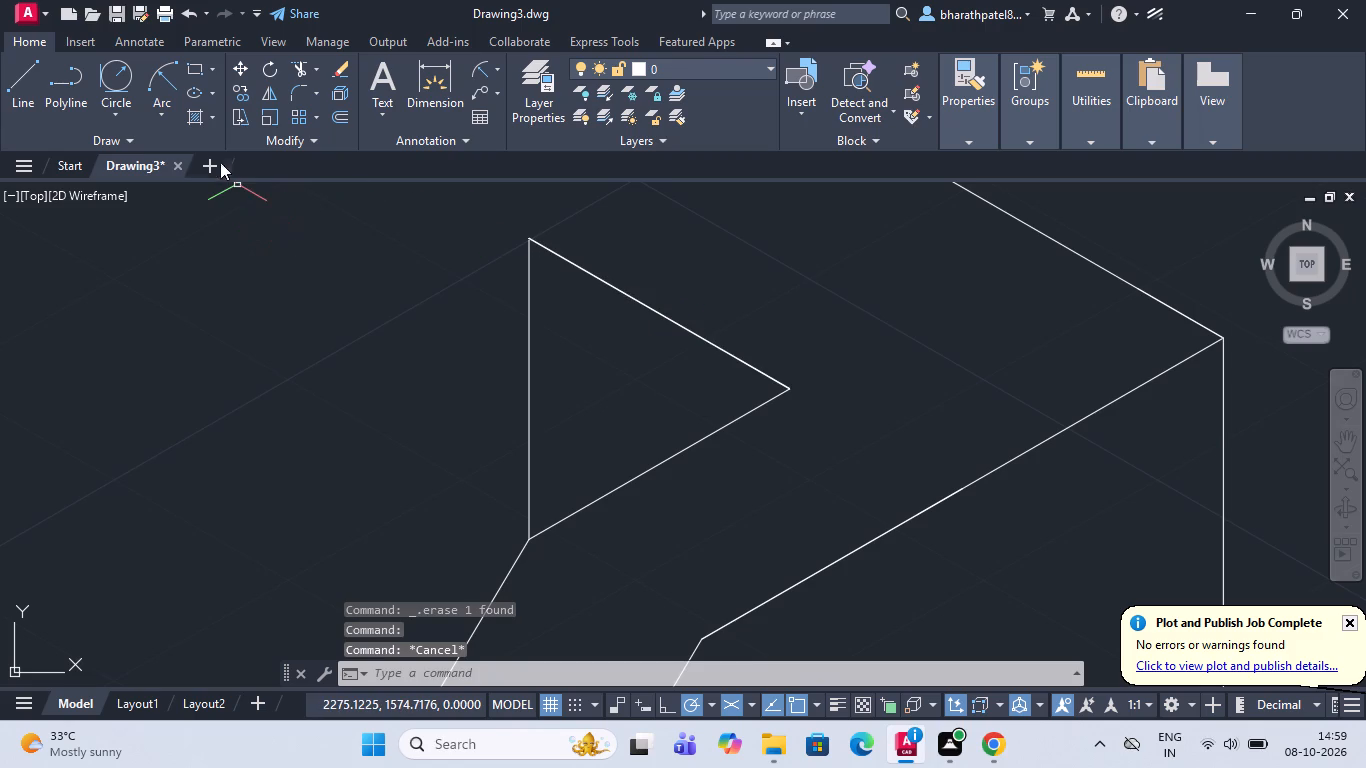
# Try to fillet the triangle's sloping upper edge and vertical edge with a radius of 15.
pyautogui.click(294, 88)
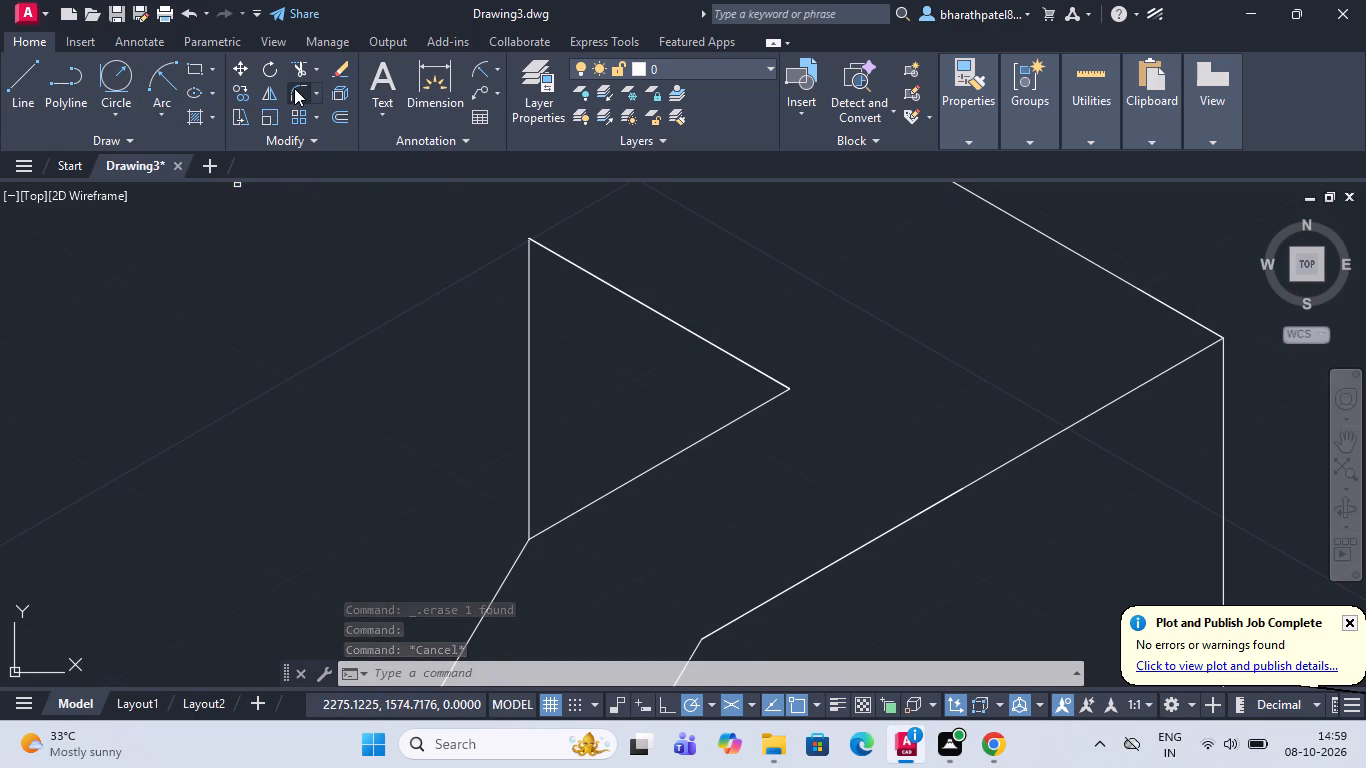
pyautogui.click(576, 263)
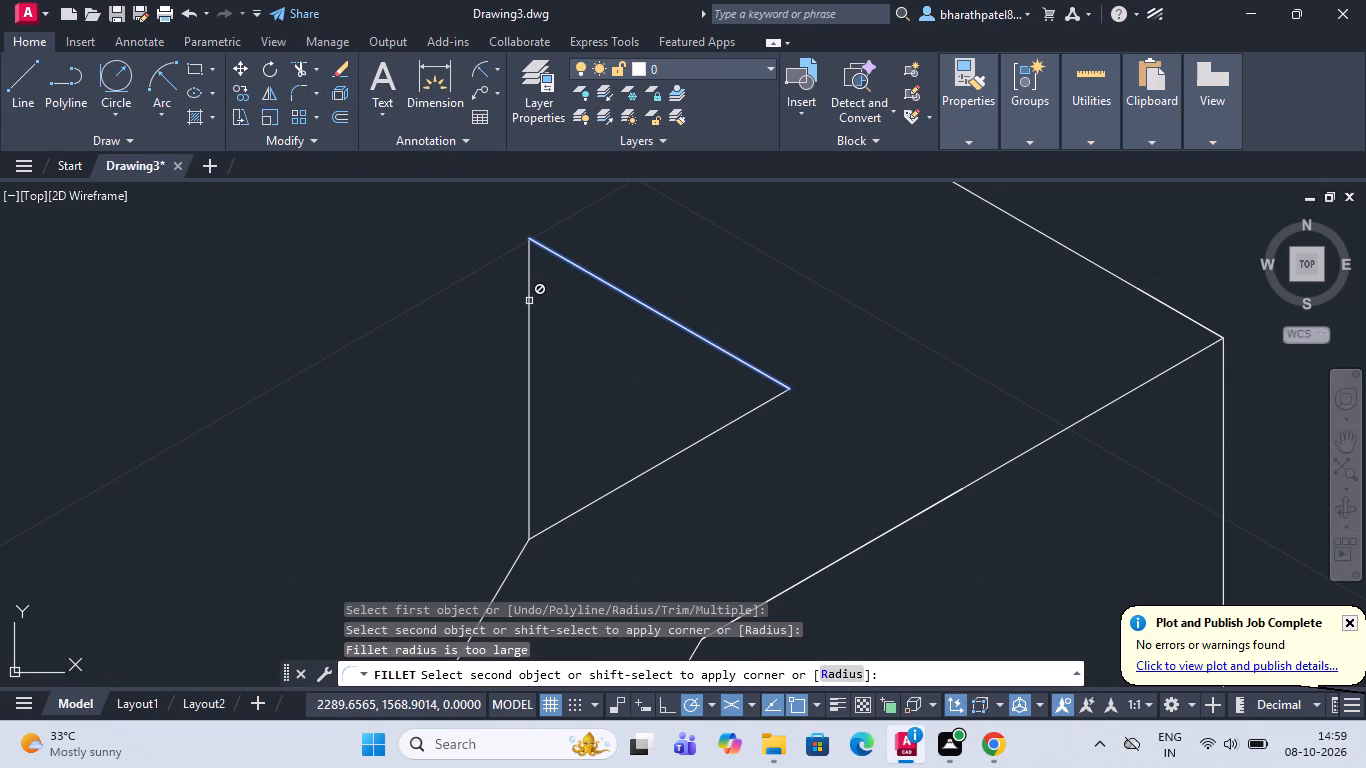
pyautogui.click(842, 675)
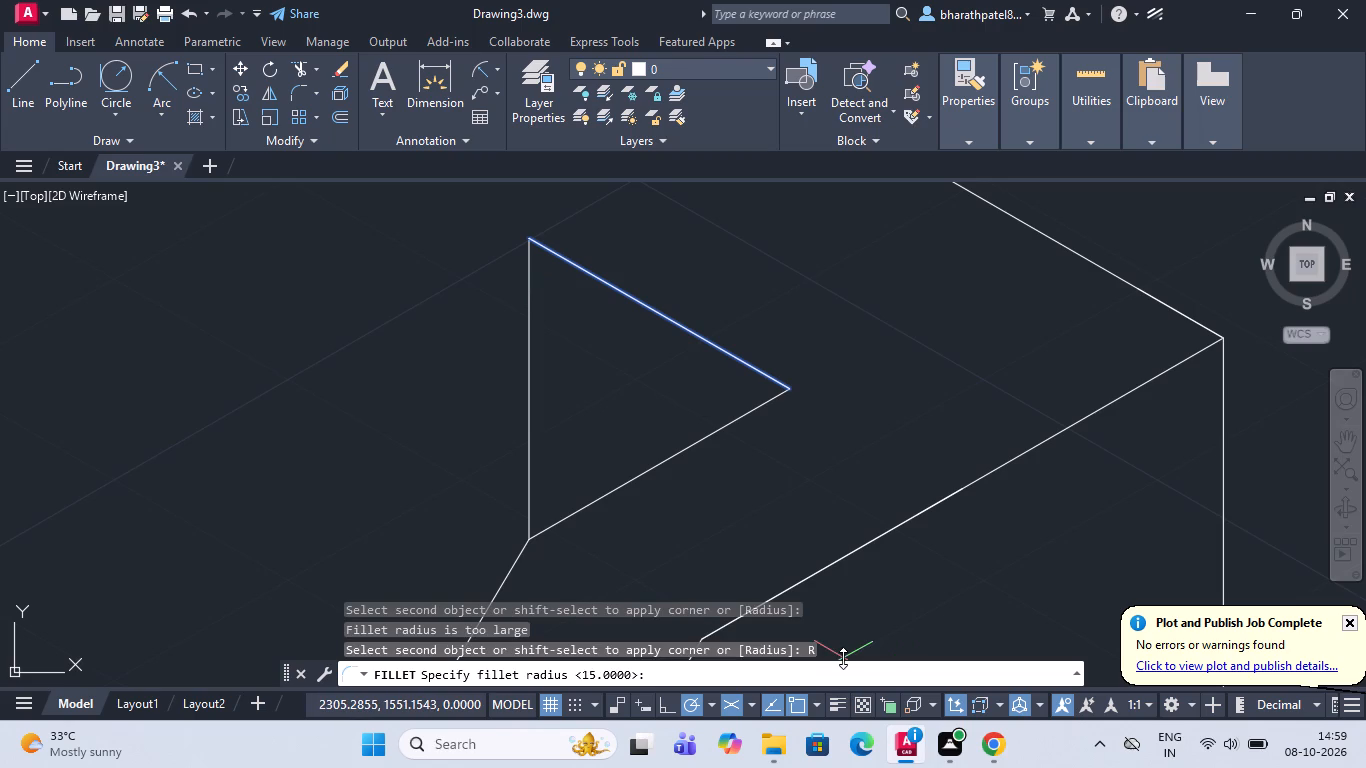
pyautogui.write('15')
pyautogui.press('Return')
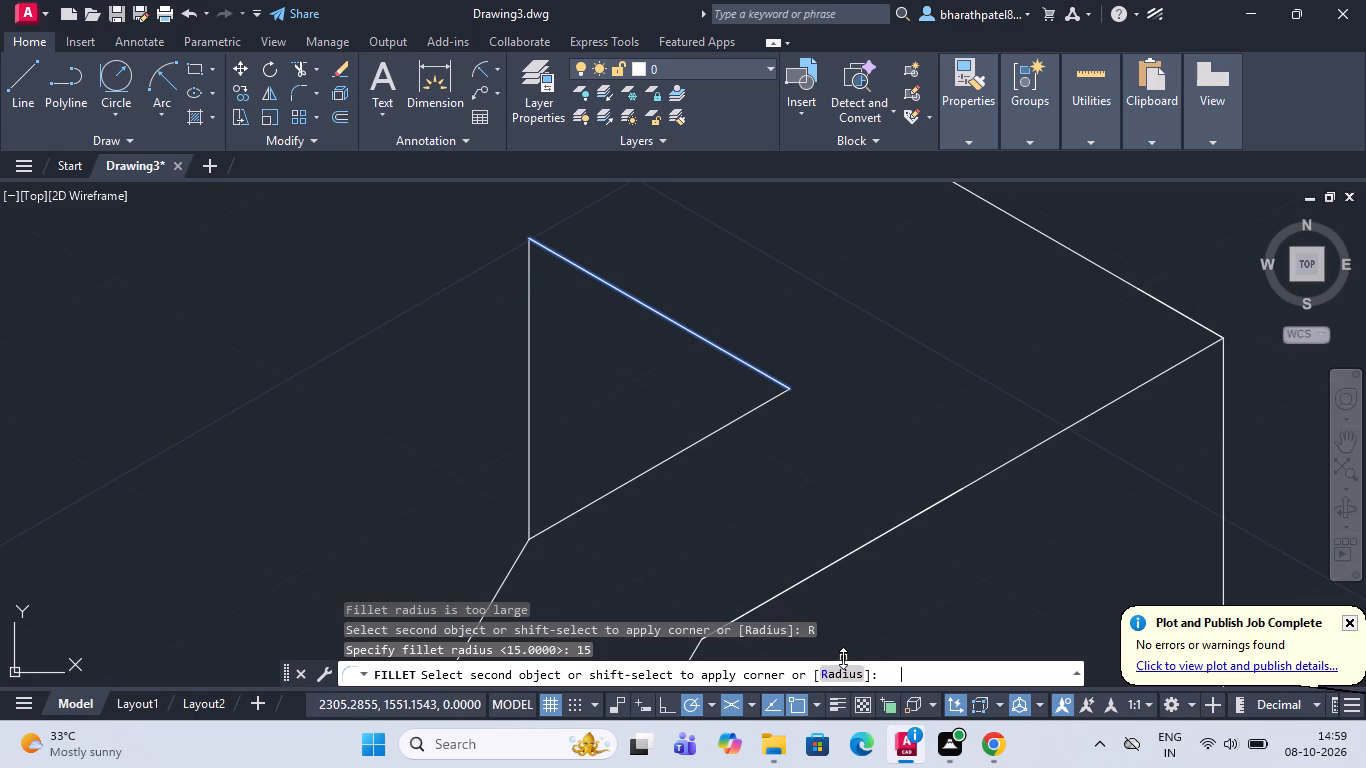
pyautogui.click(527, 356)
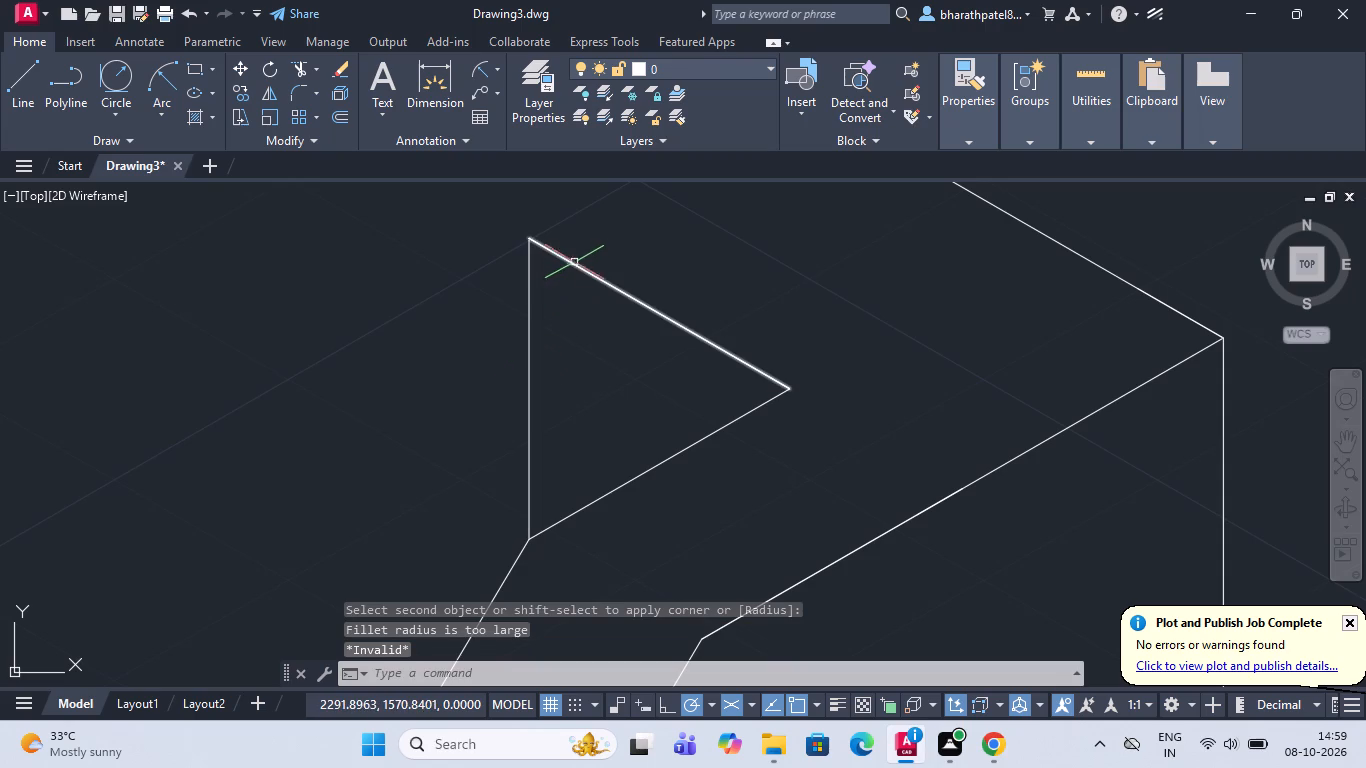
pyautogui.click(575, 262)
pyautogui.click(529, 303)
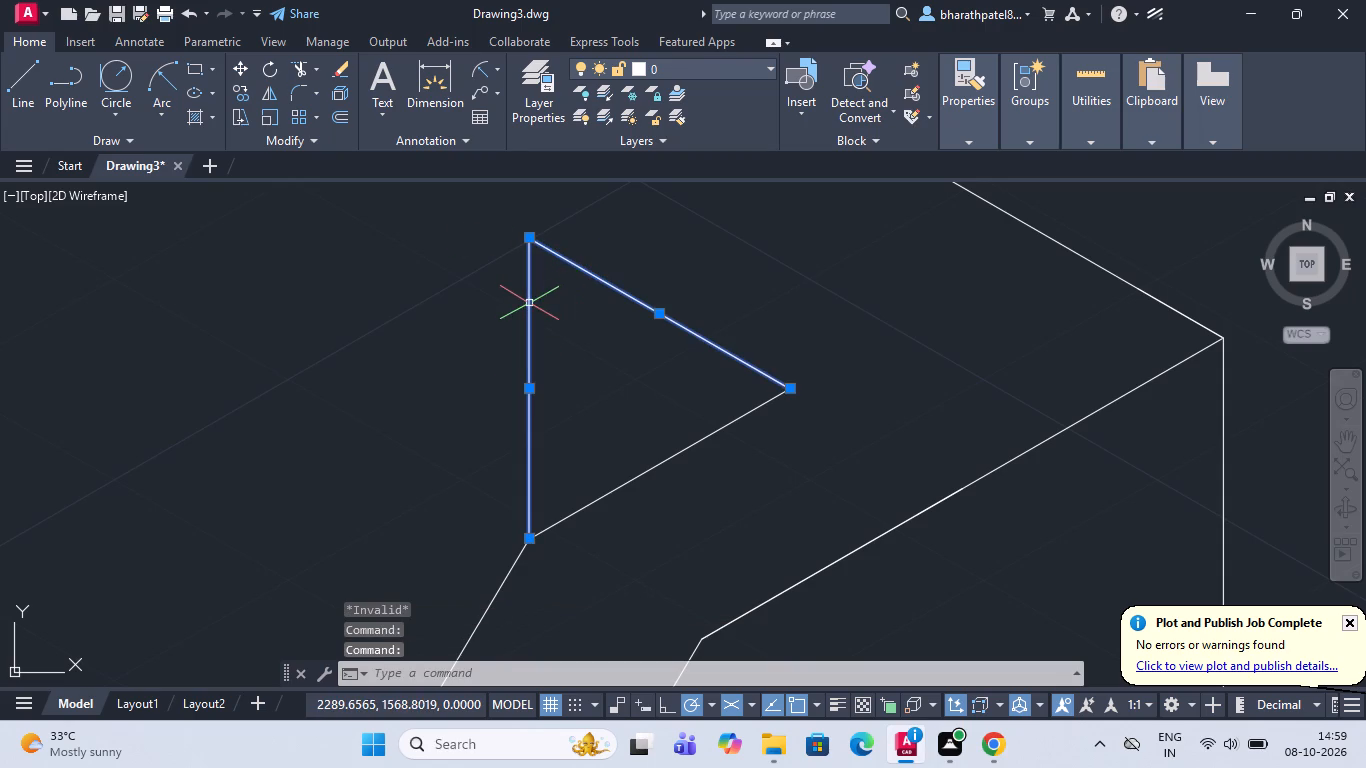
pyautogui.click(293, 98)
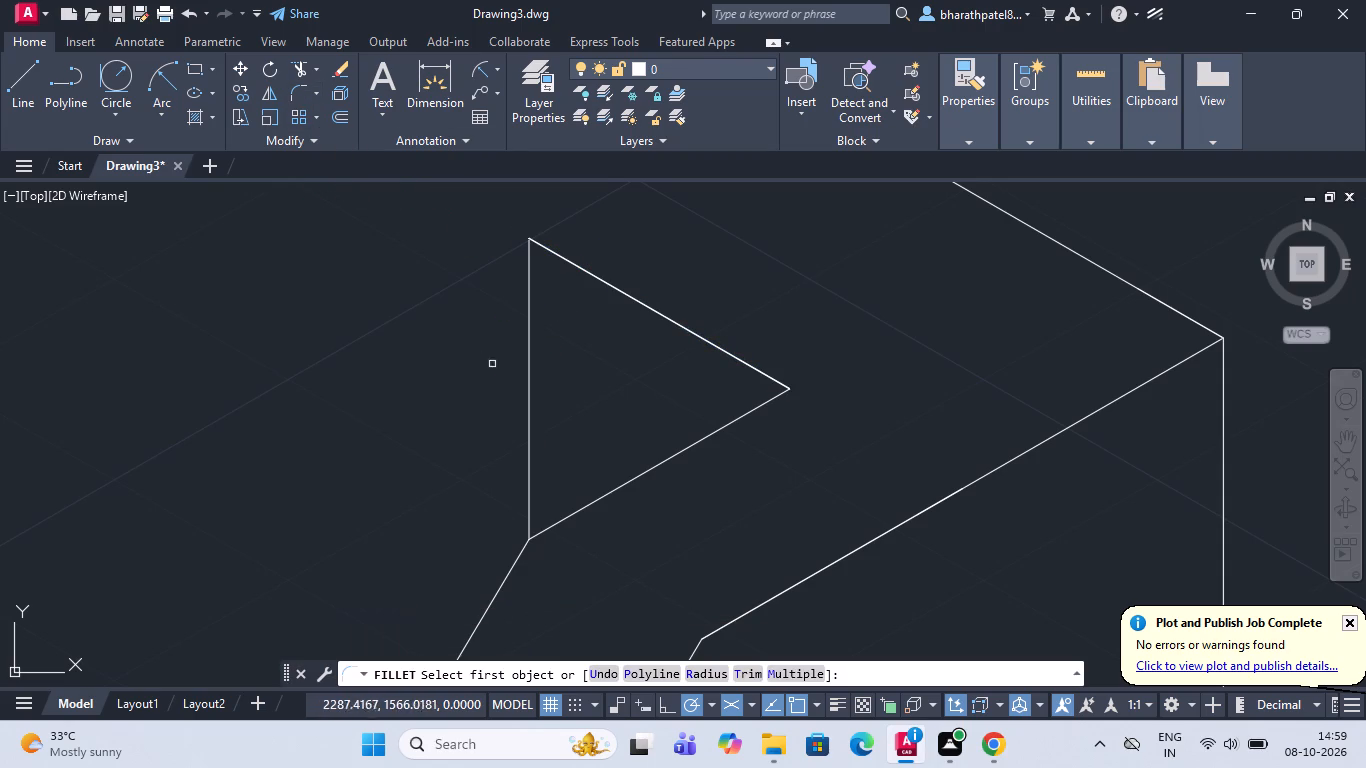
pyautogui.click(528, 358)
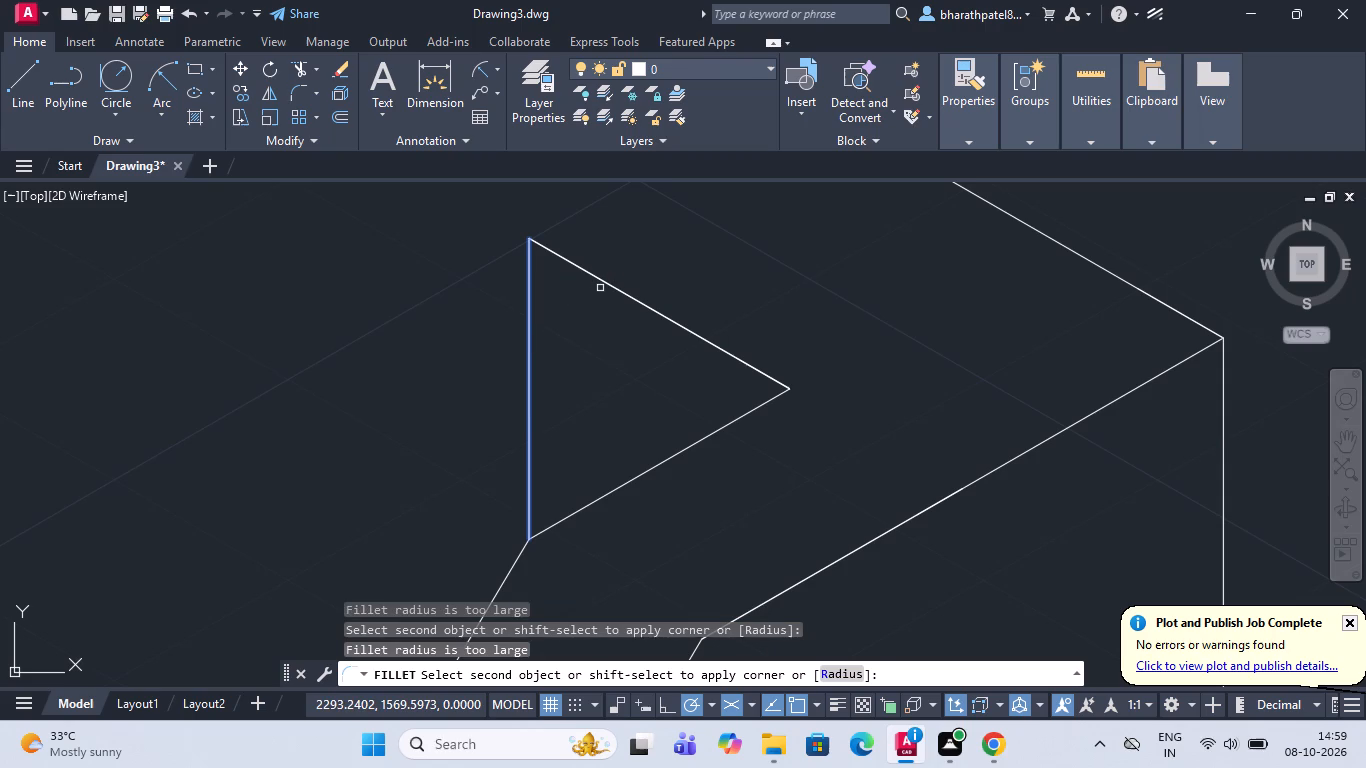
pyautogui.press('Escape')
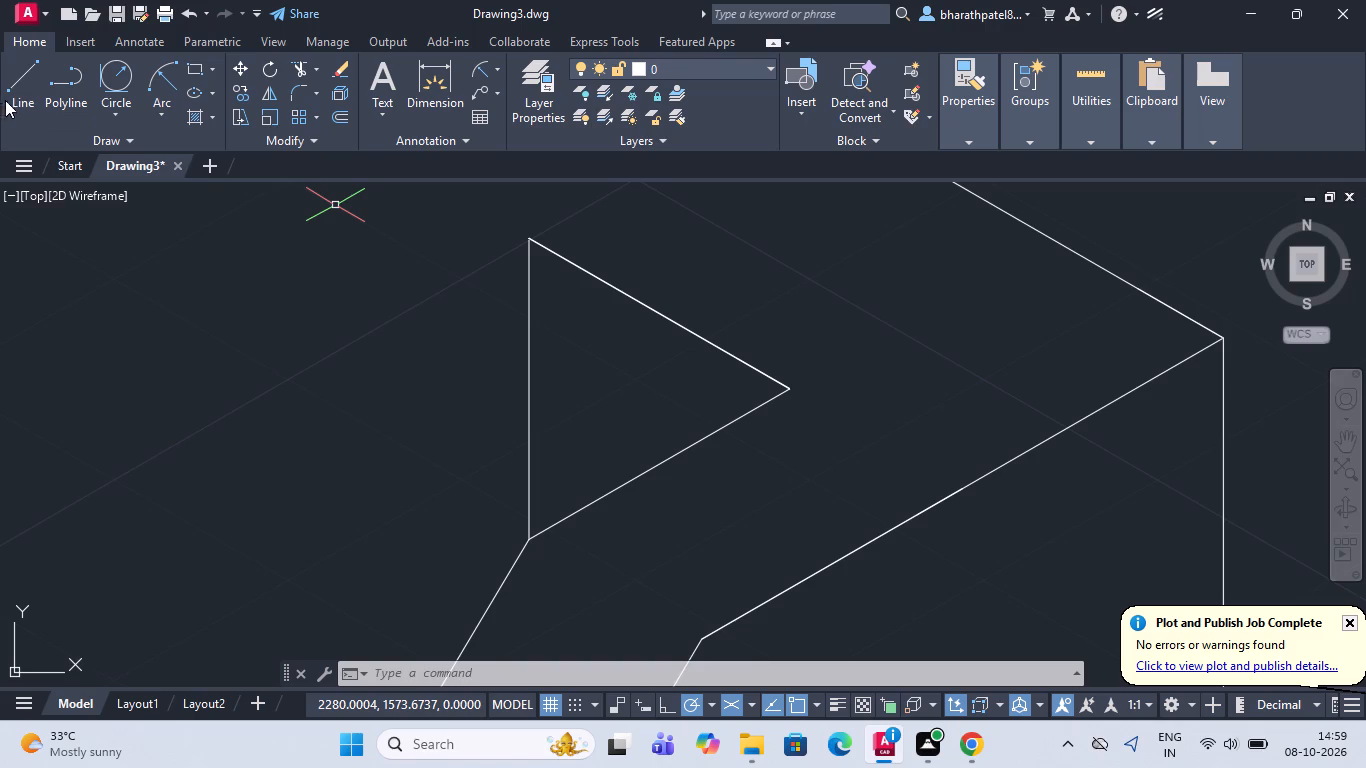
# Draw a short isometric line from the triangle's lower corner, running outward parallel to its sloping upper edge.
pyautogui.click(36, 78)
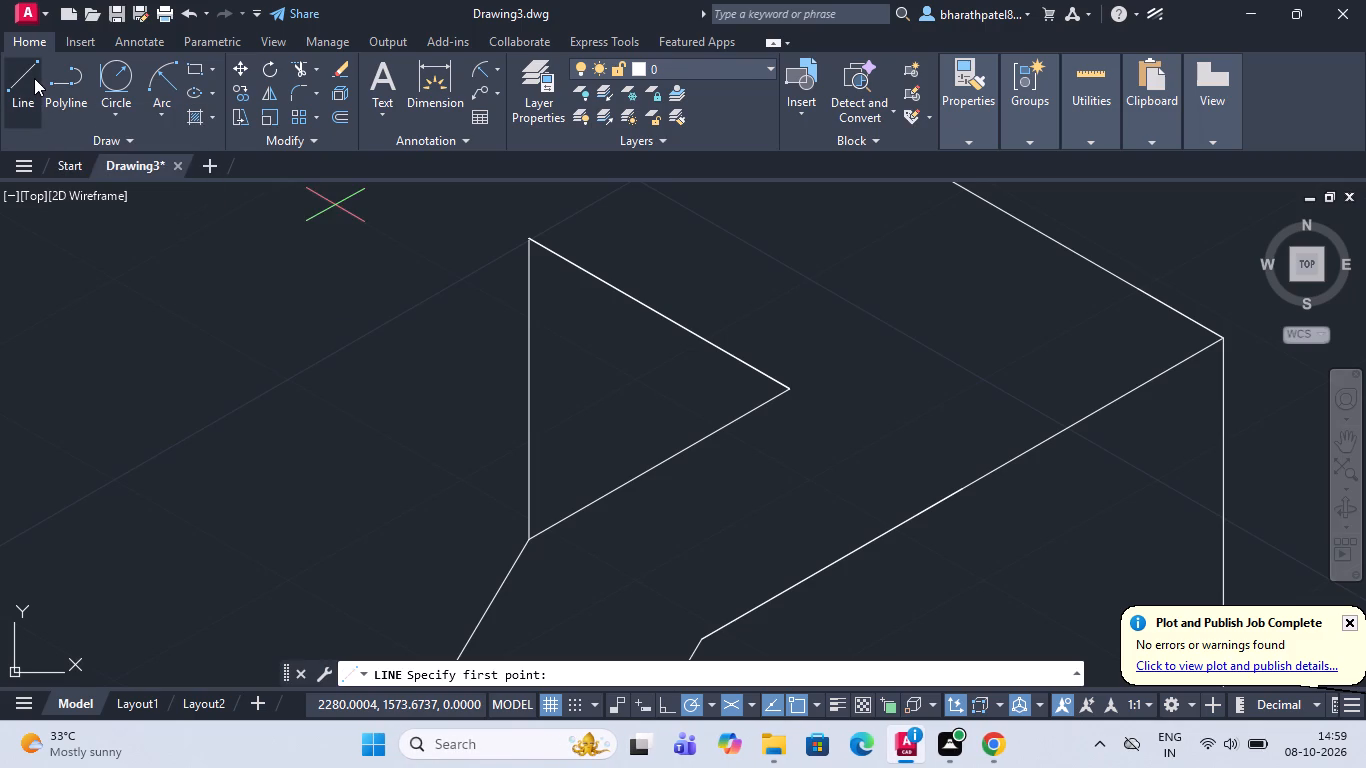
pyautogui.scroll(-3, 575, 390)
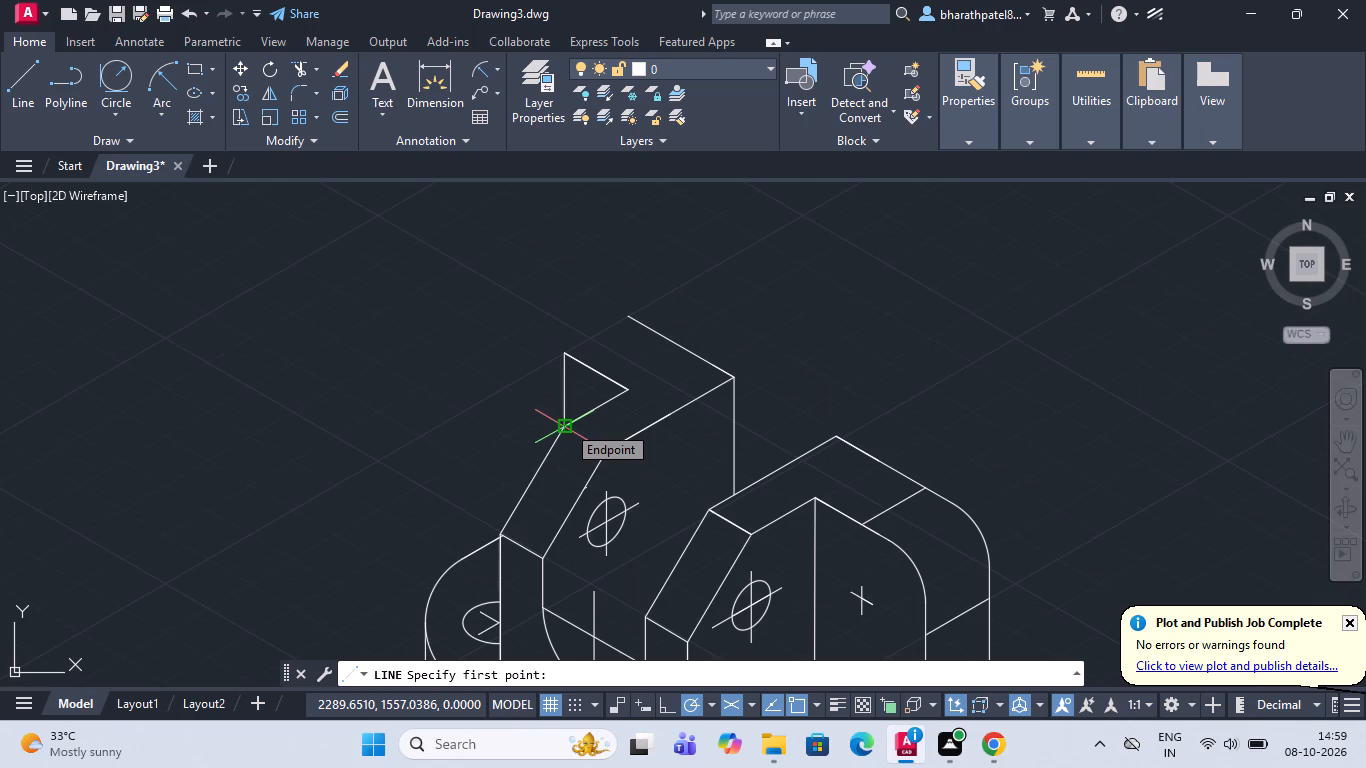
pyautogui.click(566, 424)
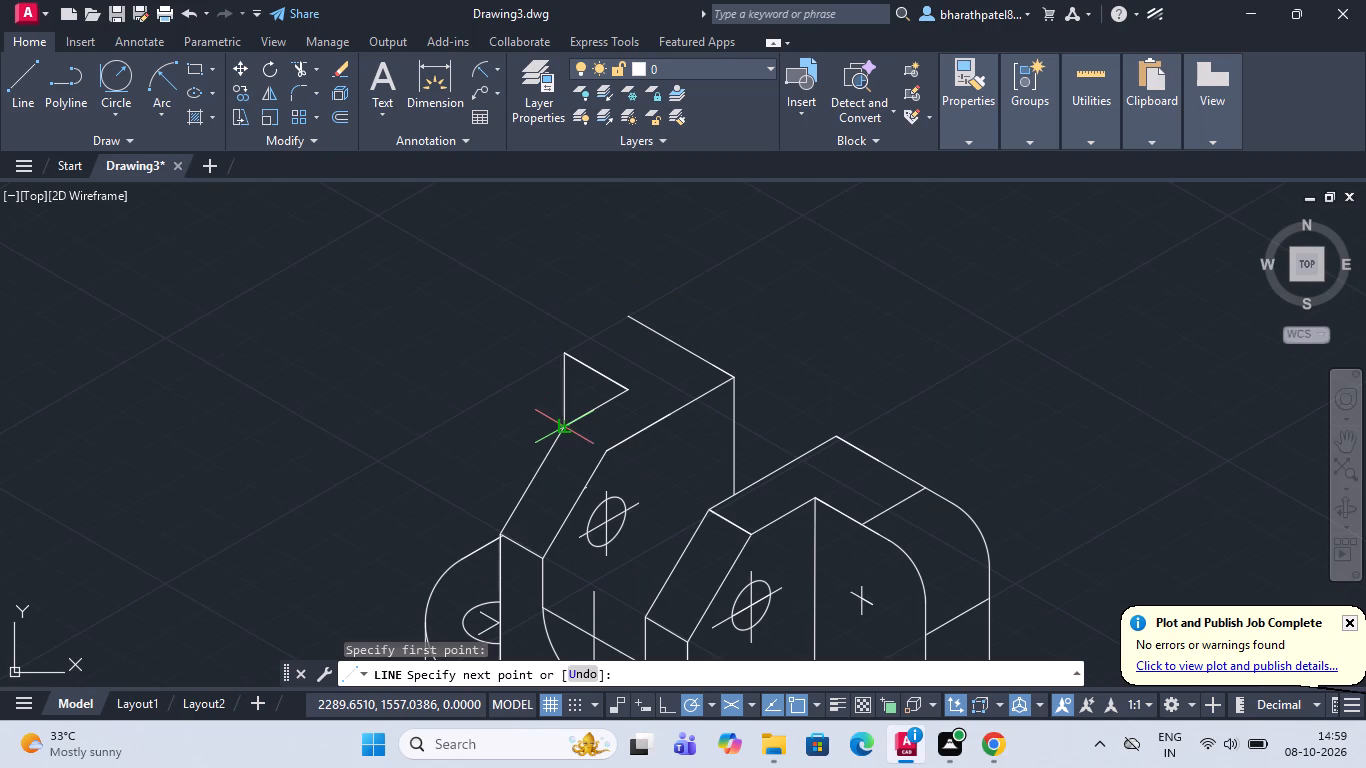
pyautogui.click(507, 388)
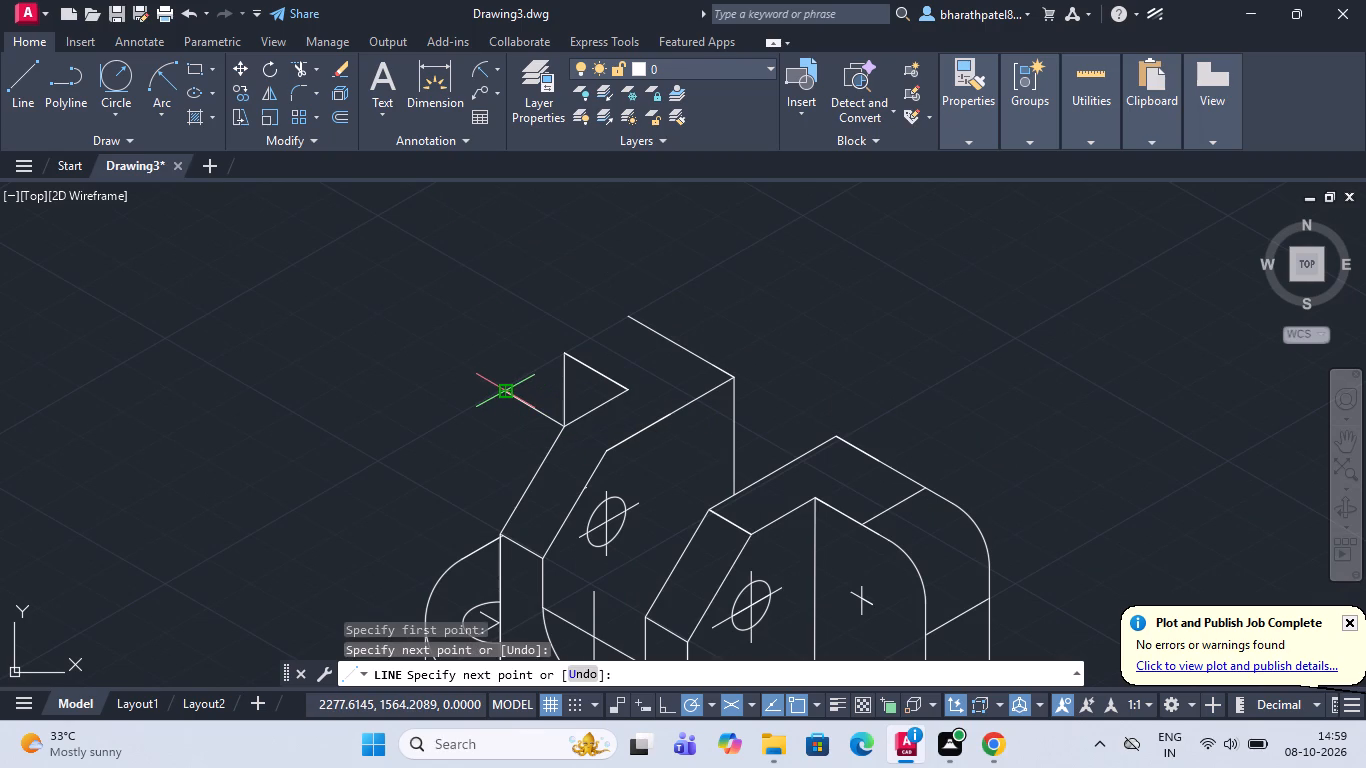
pyautogui.press('Escape')
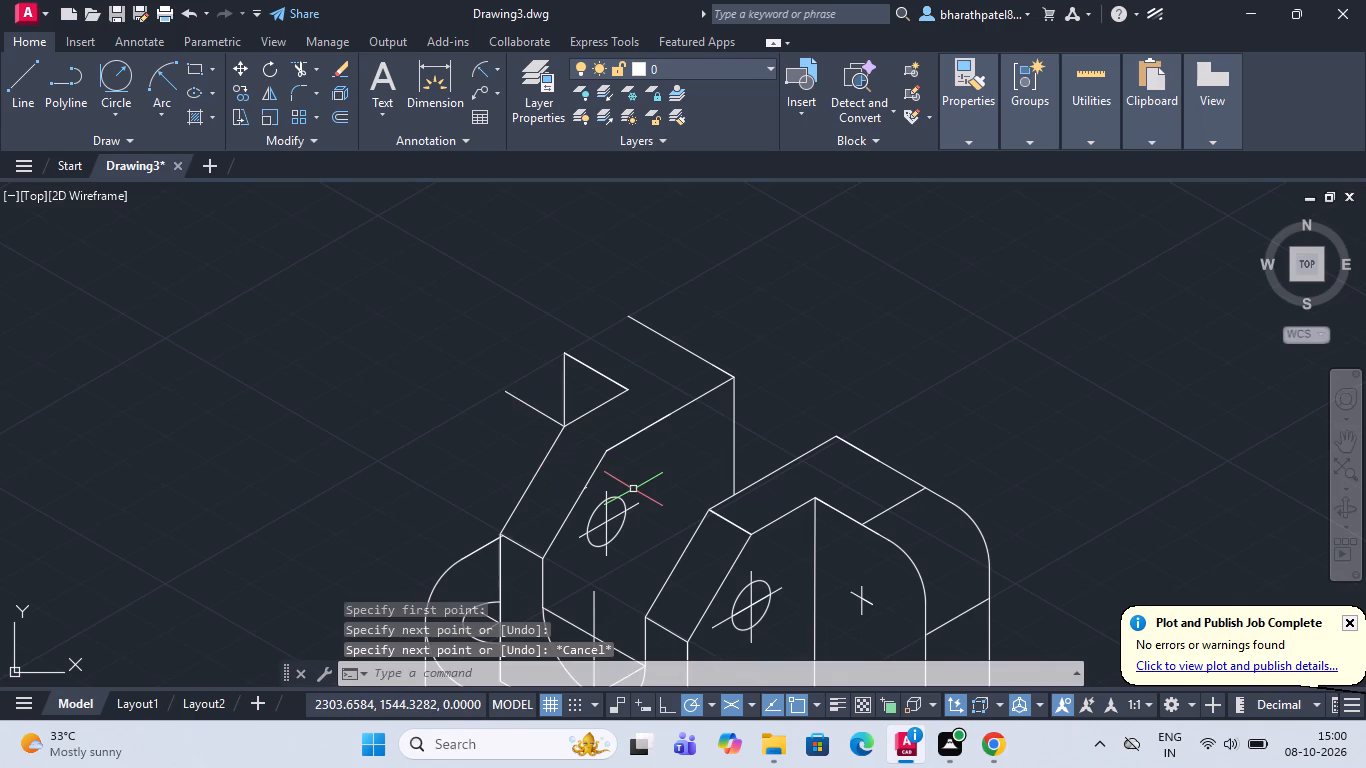
# Draw a 100-long line at 150° from the front upright's lower outer corner, continuing vertically upward about 21 at the rear upright.
pyautogui.scroll(-4, 804, 431)
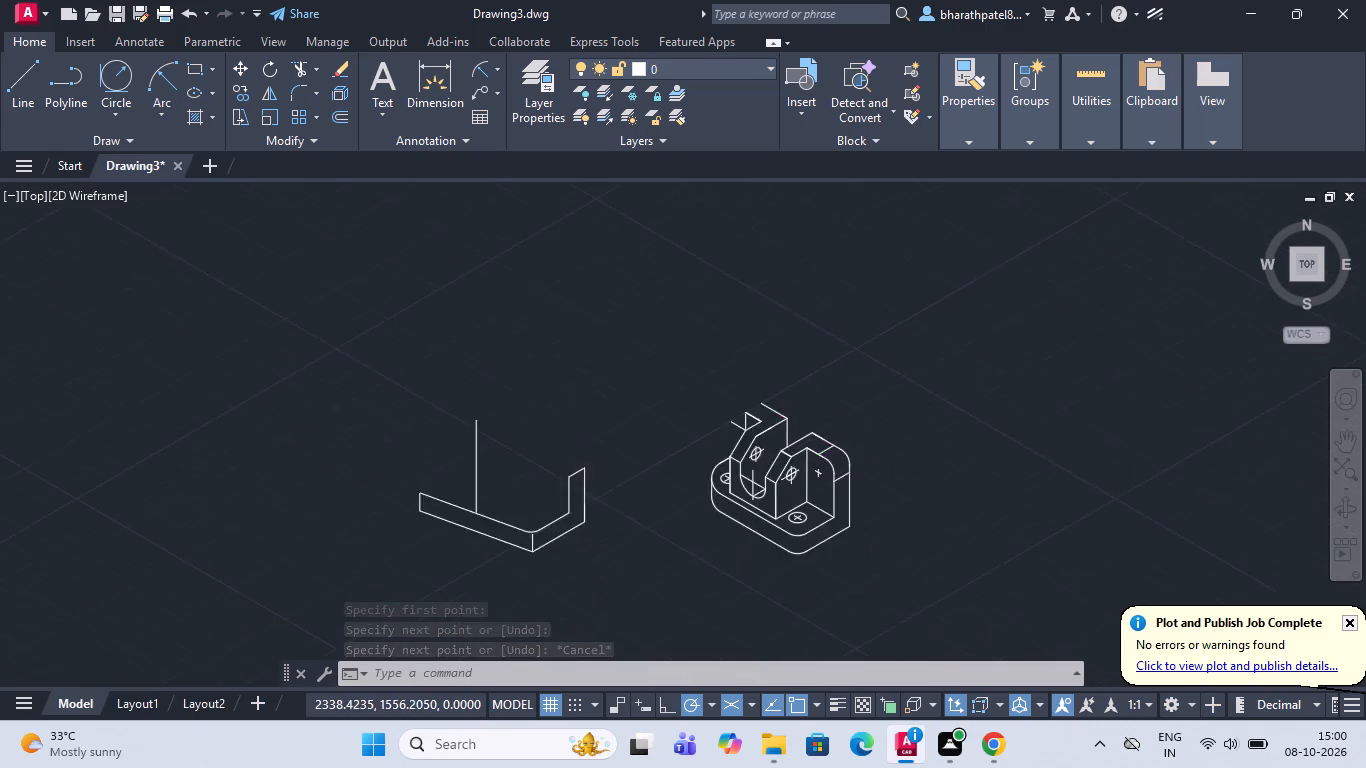
pyautogui.scroll(2, 841, 498)
pyautogui.click(17, 75)
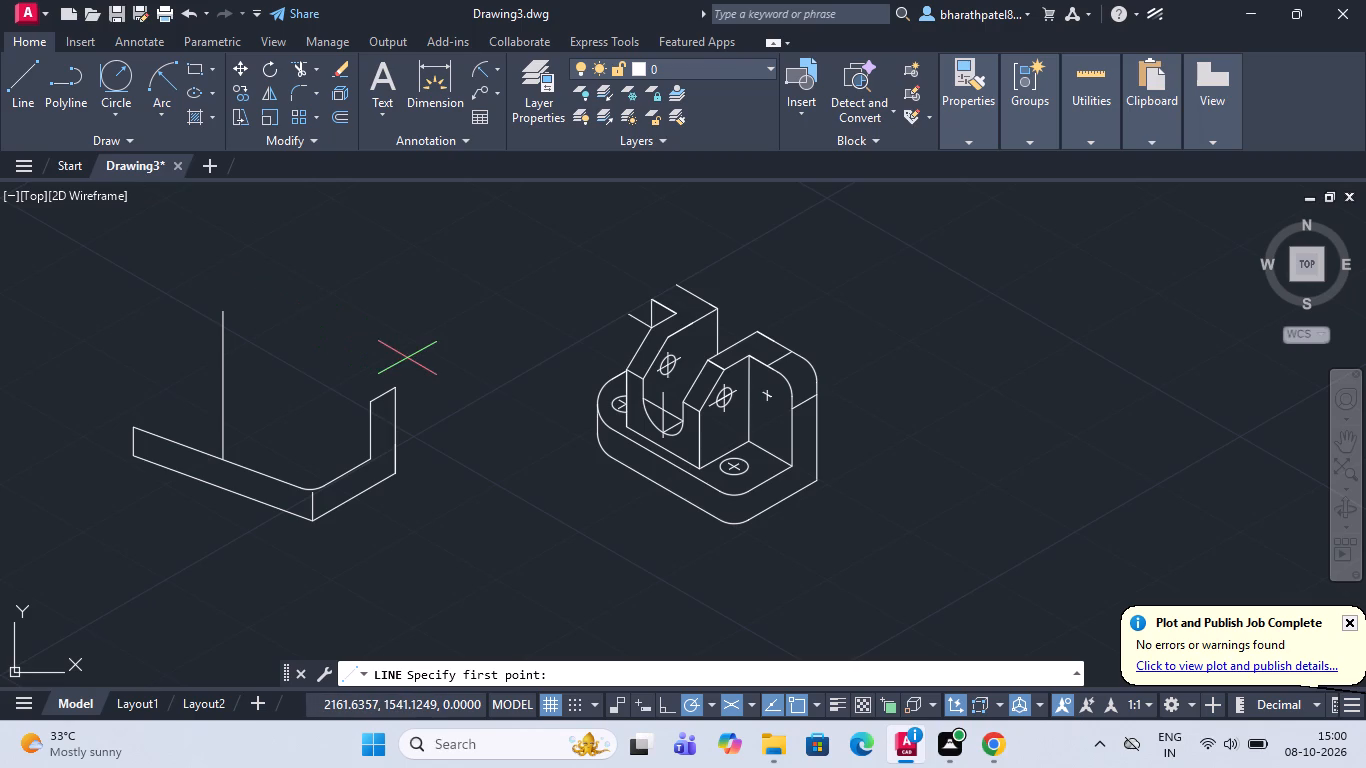
pyautogui.click(787, 468)
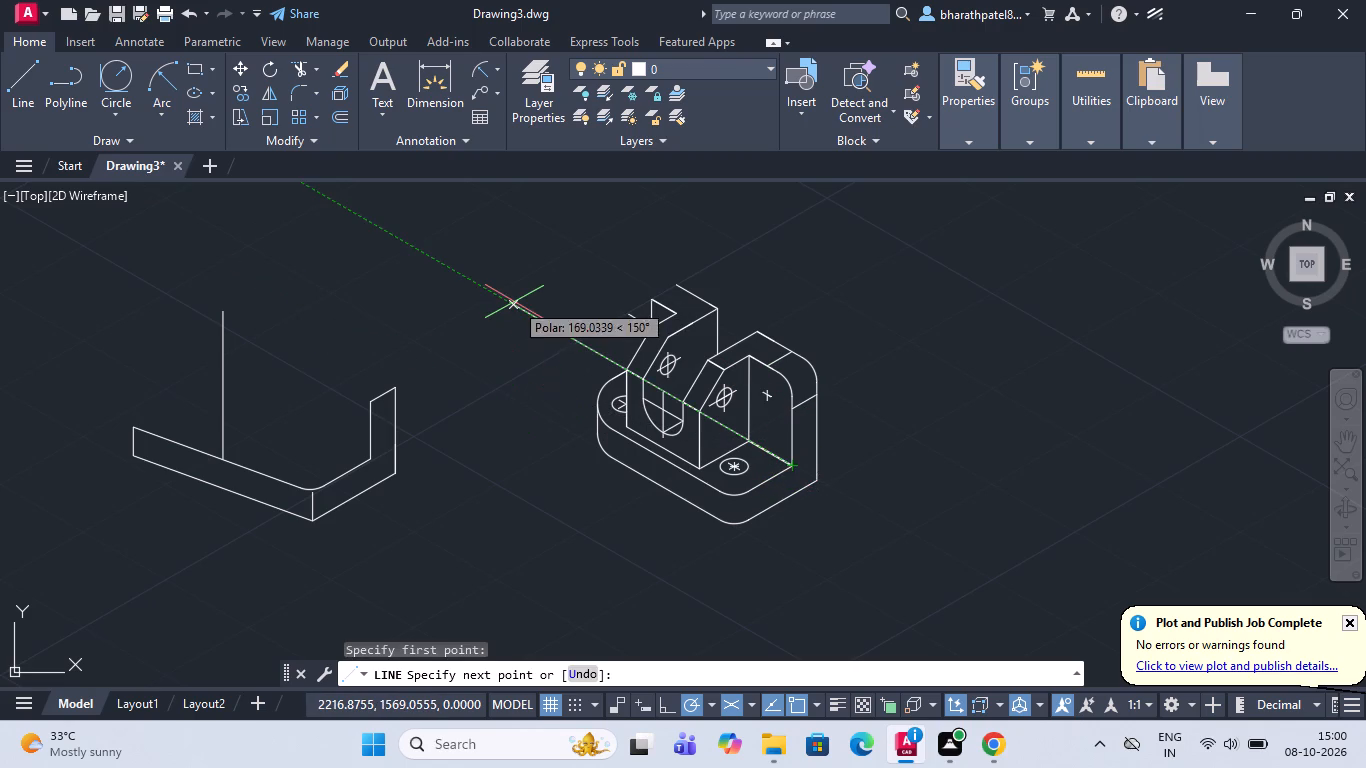
pyautogui.scroll(3, 514, 302)
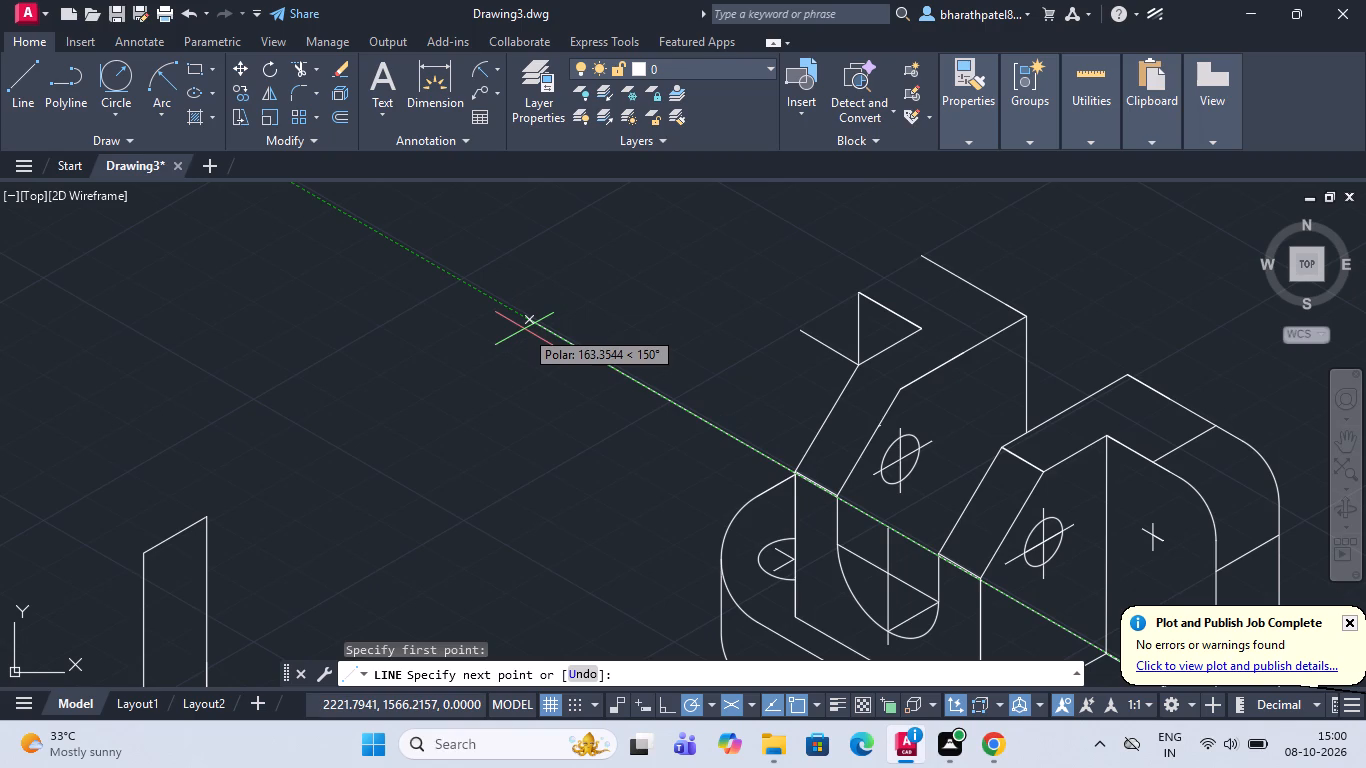
pyautogui.write('100')
pyautogui.press('Return')
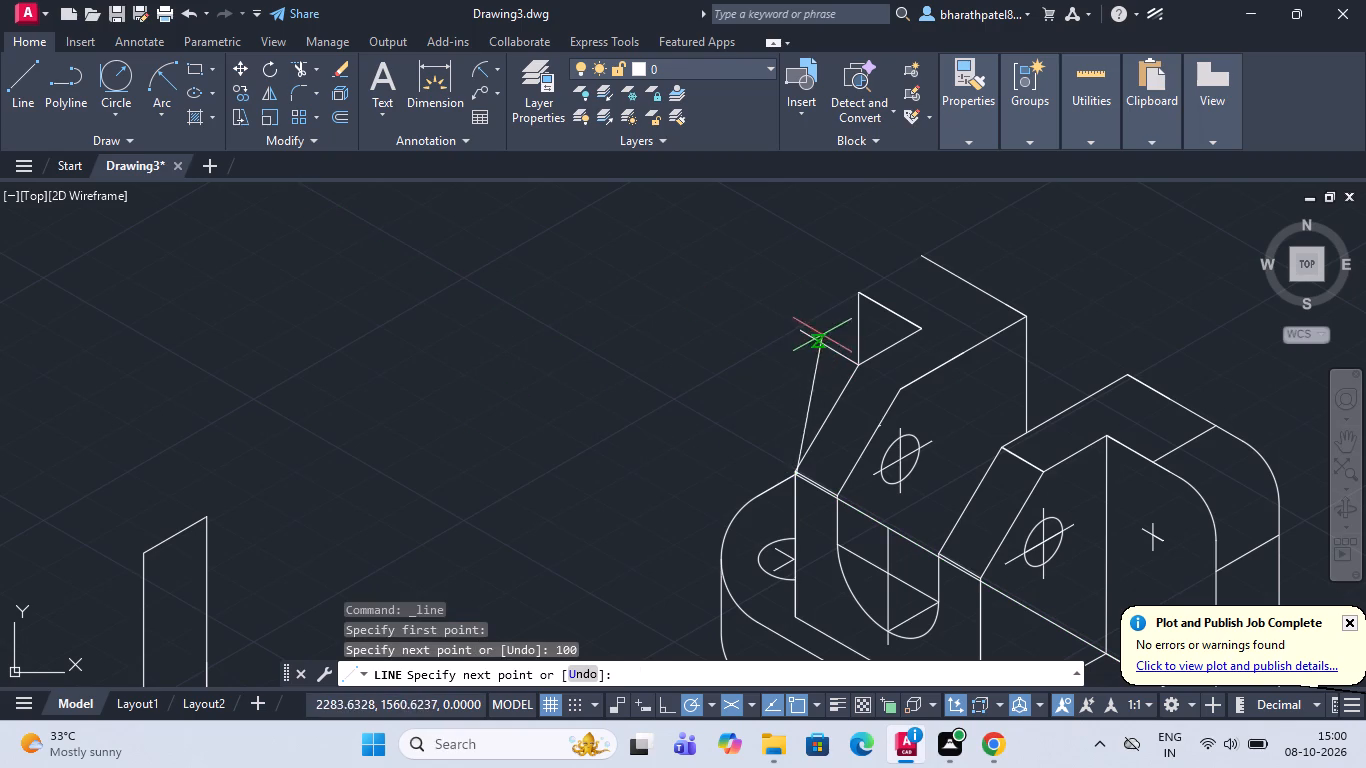
pyautogui.scroll(3, 802, 337)
pyautogui.scroll(-1, 802, 337)
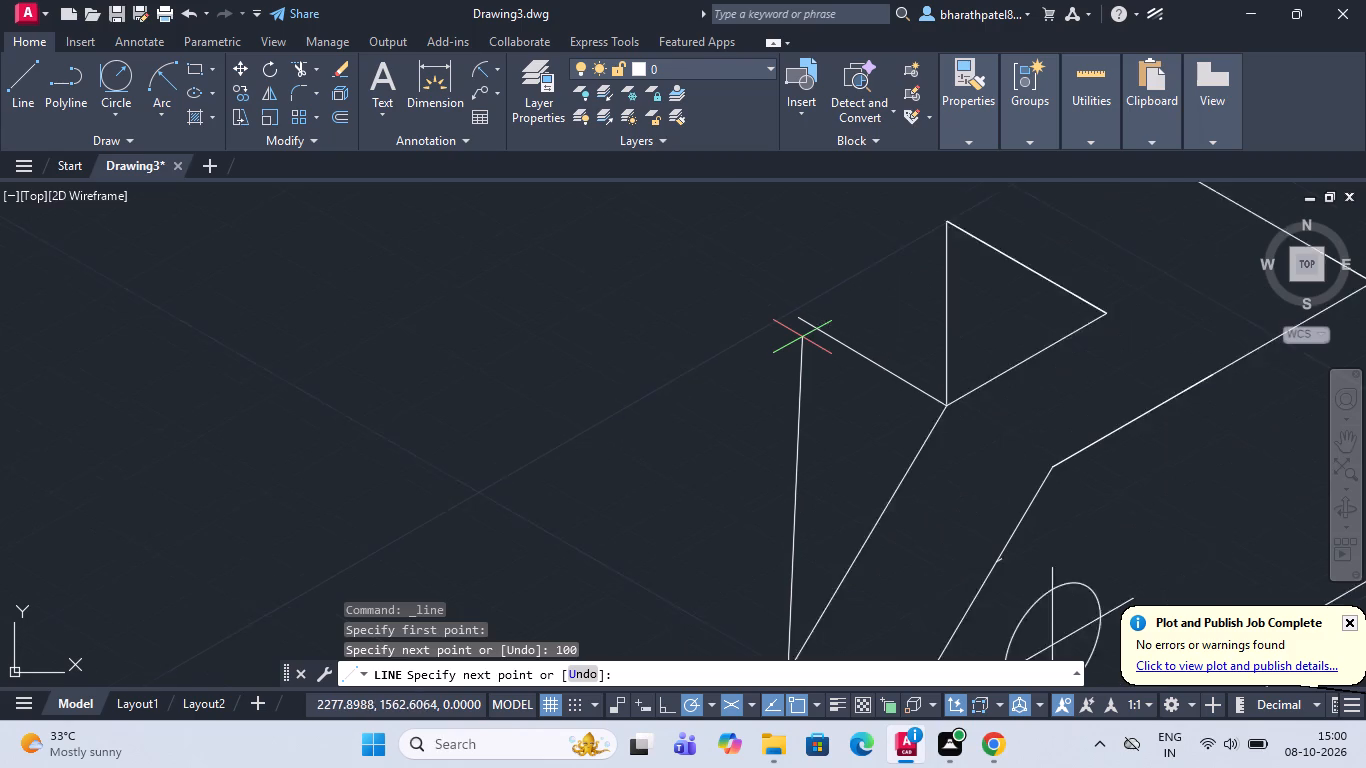
pyautogui.scroll(-2, 802, 337)
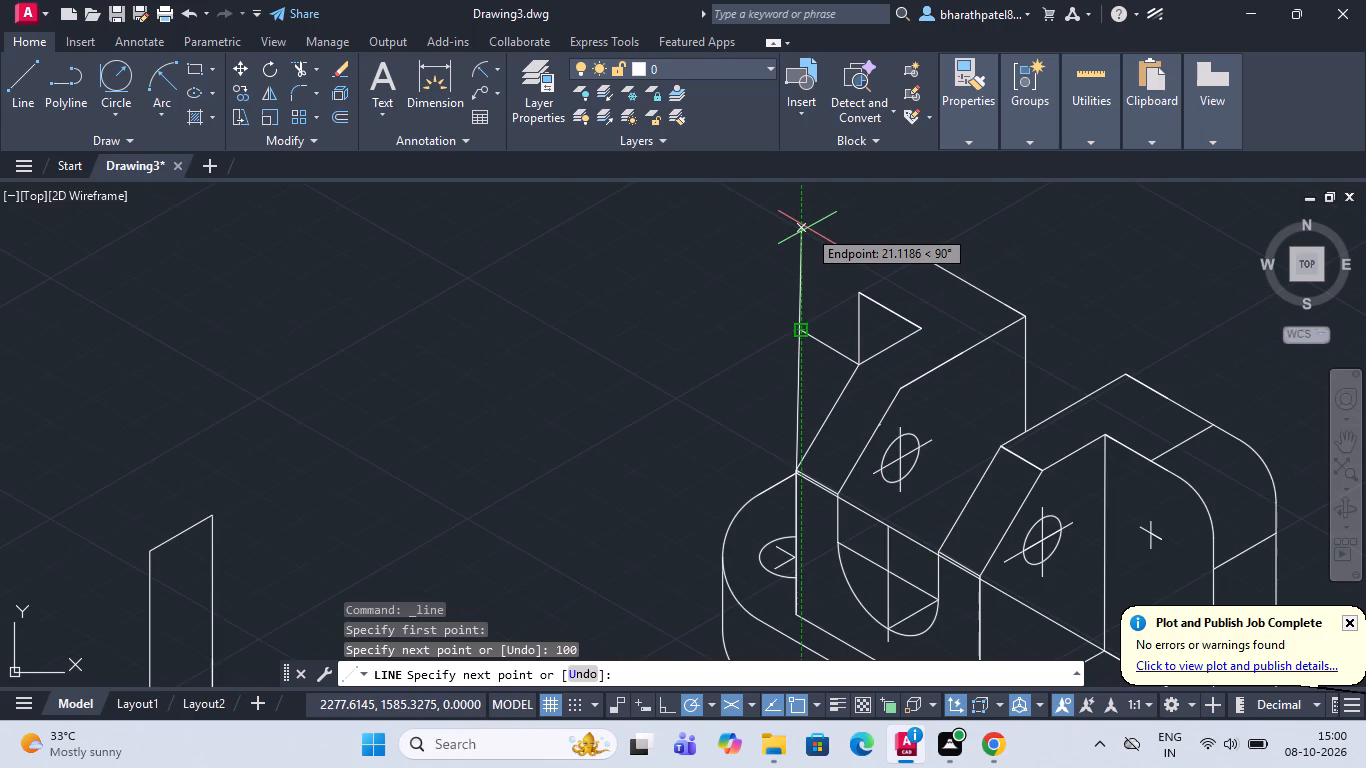
pyautogui.click(794, 370)
pyautogui.press('Escape')
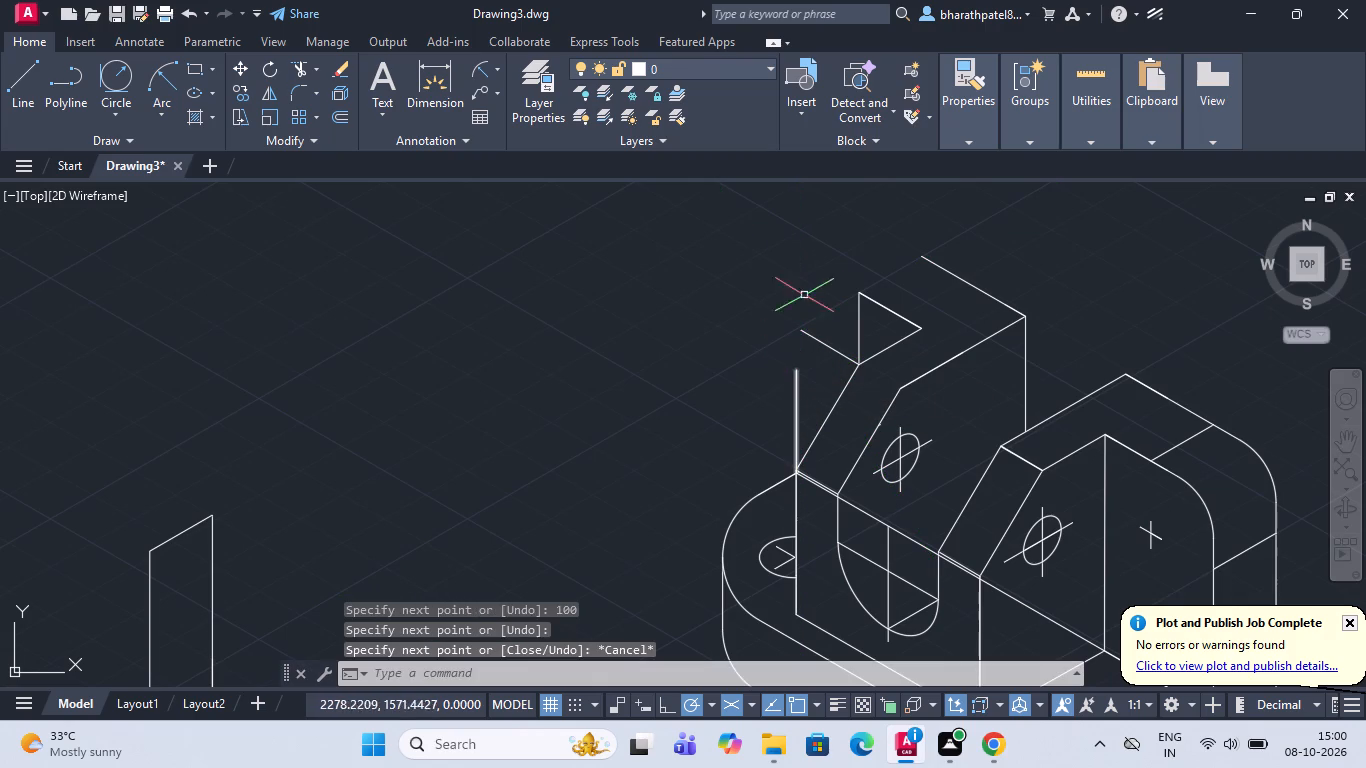
# Delete the short isometric line running outward from the small triangle's lower corner.
pyautogui.click(832, 348)
pyautogui.press('Delete')
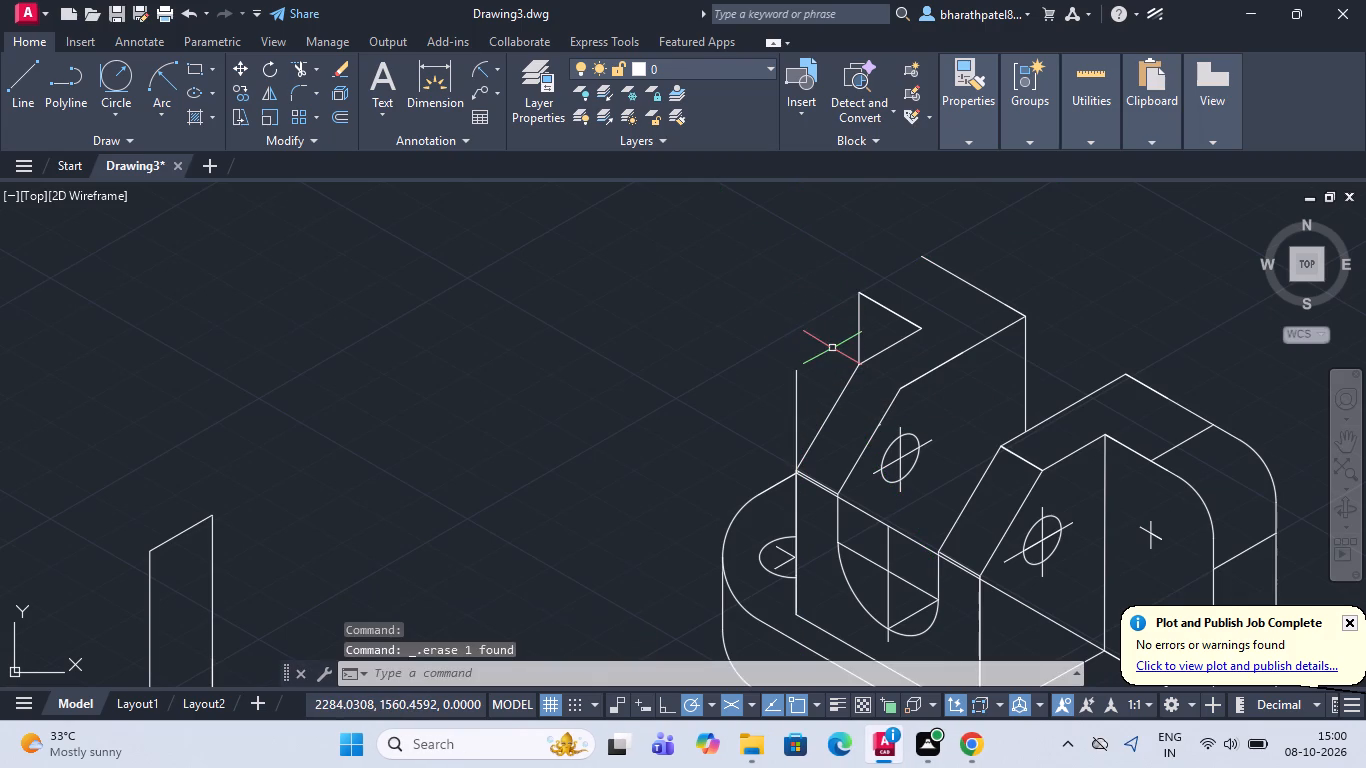
# Extend the new vertical construction with another line straight up from its top end, past the triangle's height.
pyautogui.click(27, 86)
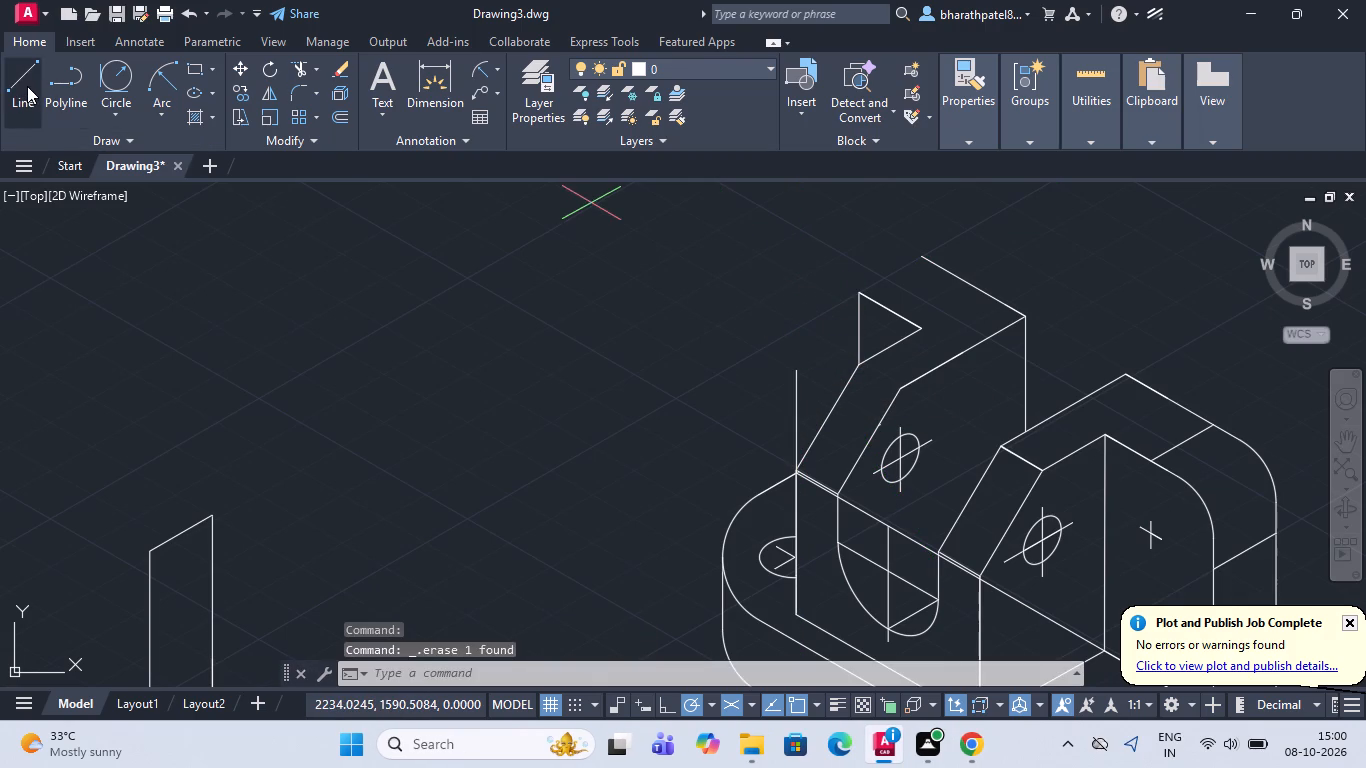
pyautogui.click(799, 366)
pyautogui.click(795, 232)
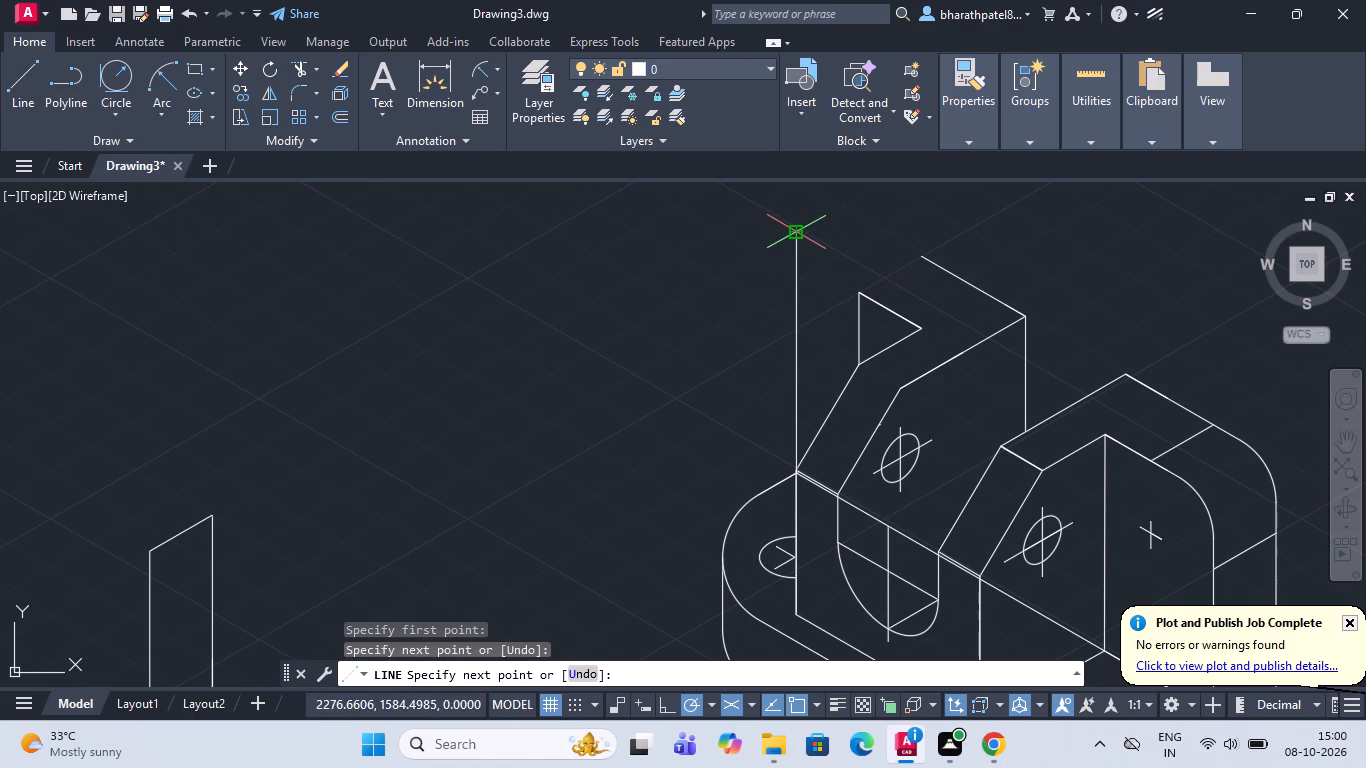
pyautogui.press('Escape')
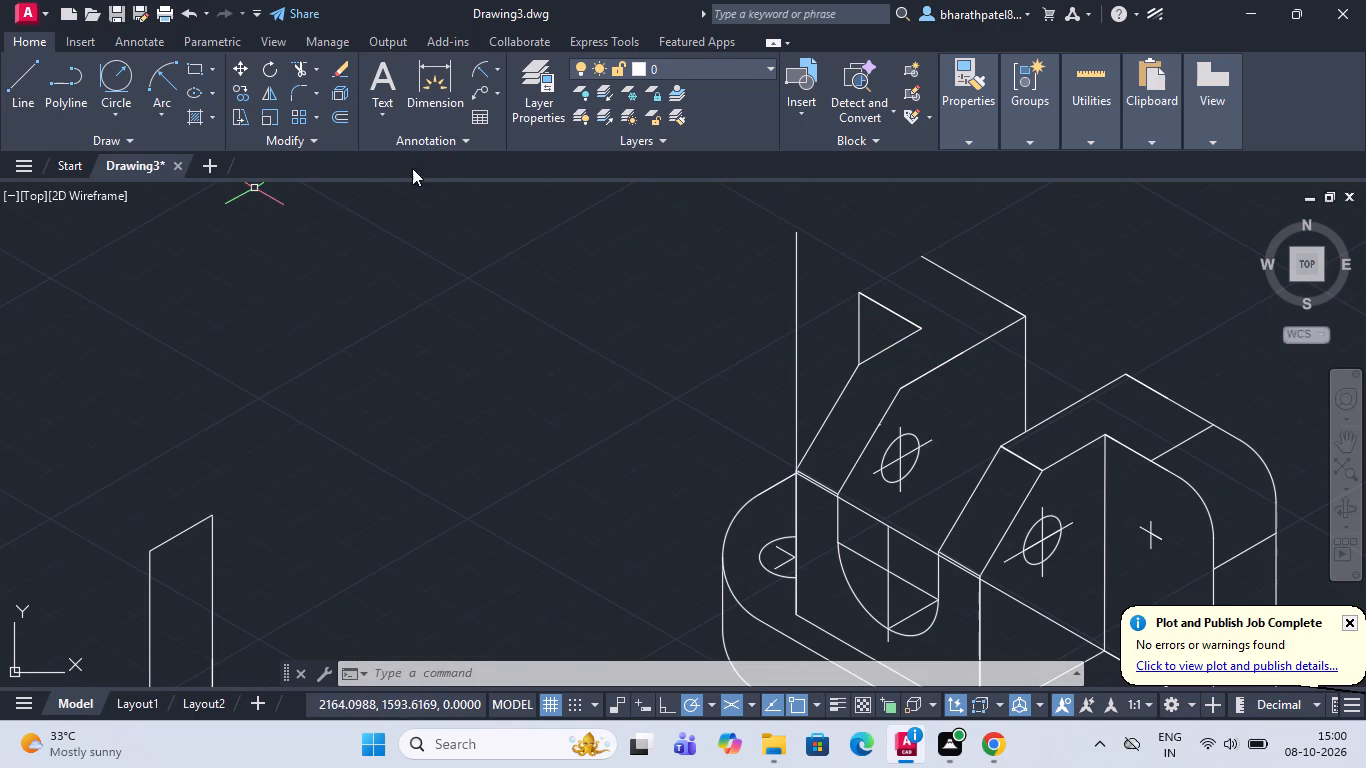
# Delete the vertical edge of the small triangle atop the rear upright.
pyautogui.scroll(3, 862, 324)
pyautogui.click(853, 337)
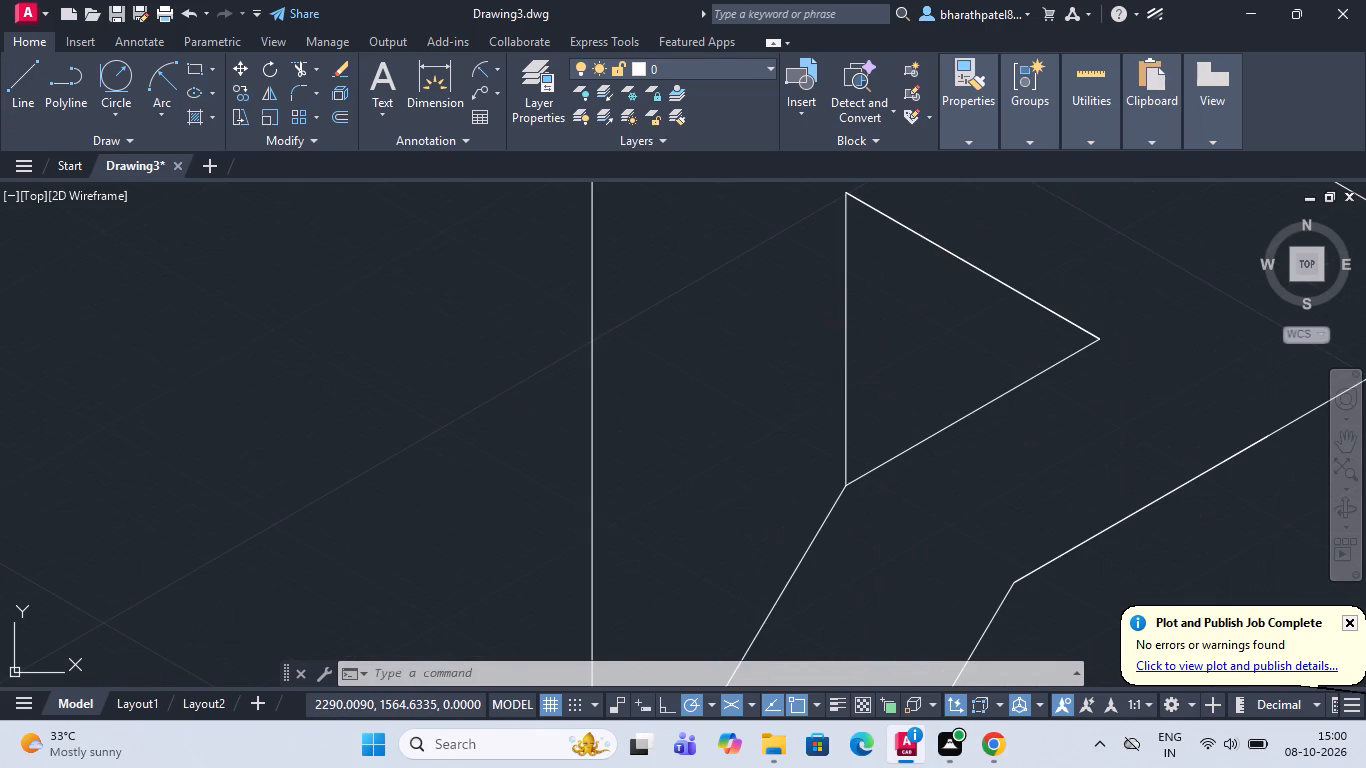
pyautogui.click(844, 344)
pyautogui.press('Delete')
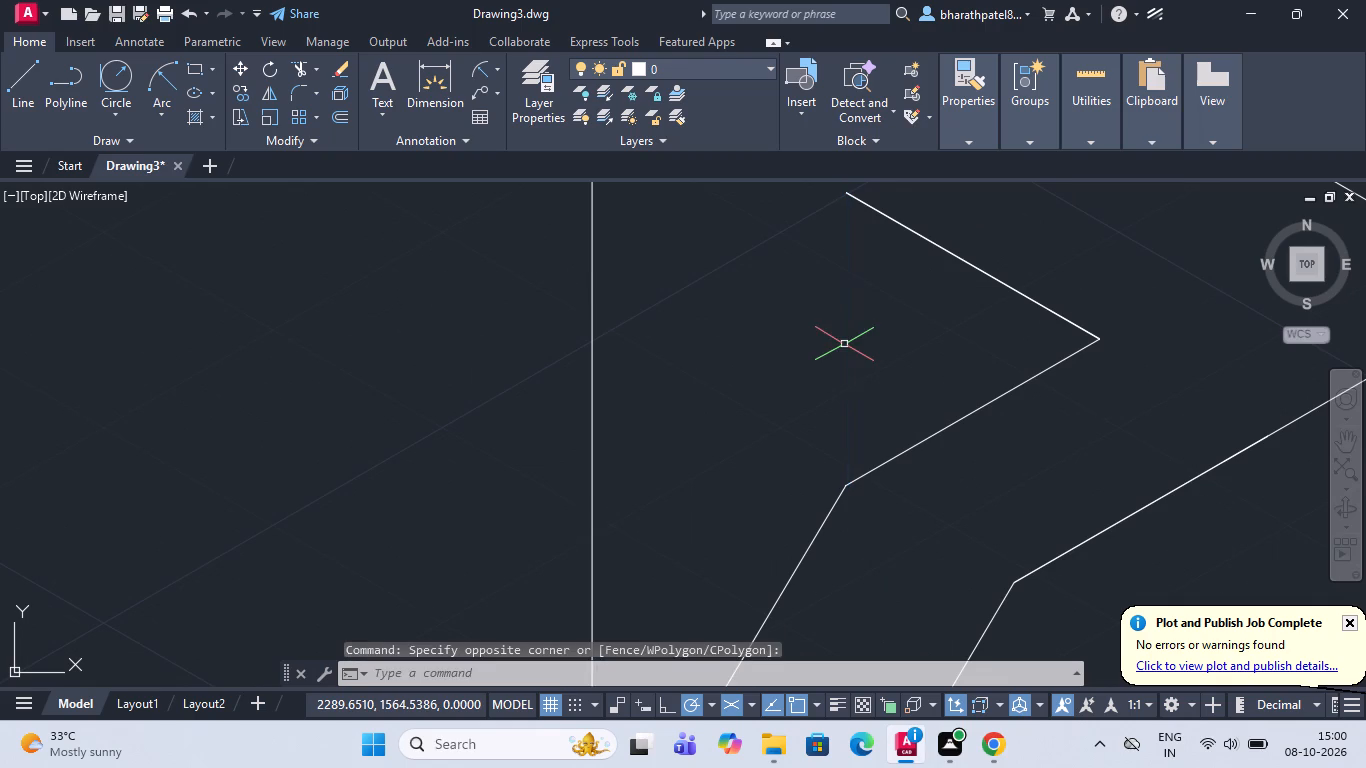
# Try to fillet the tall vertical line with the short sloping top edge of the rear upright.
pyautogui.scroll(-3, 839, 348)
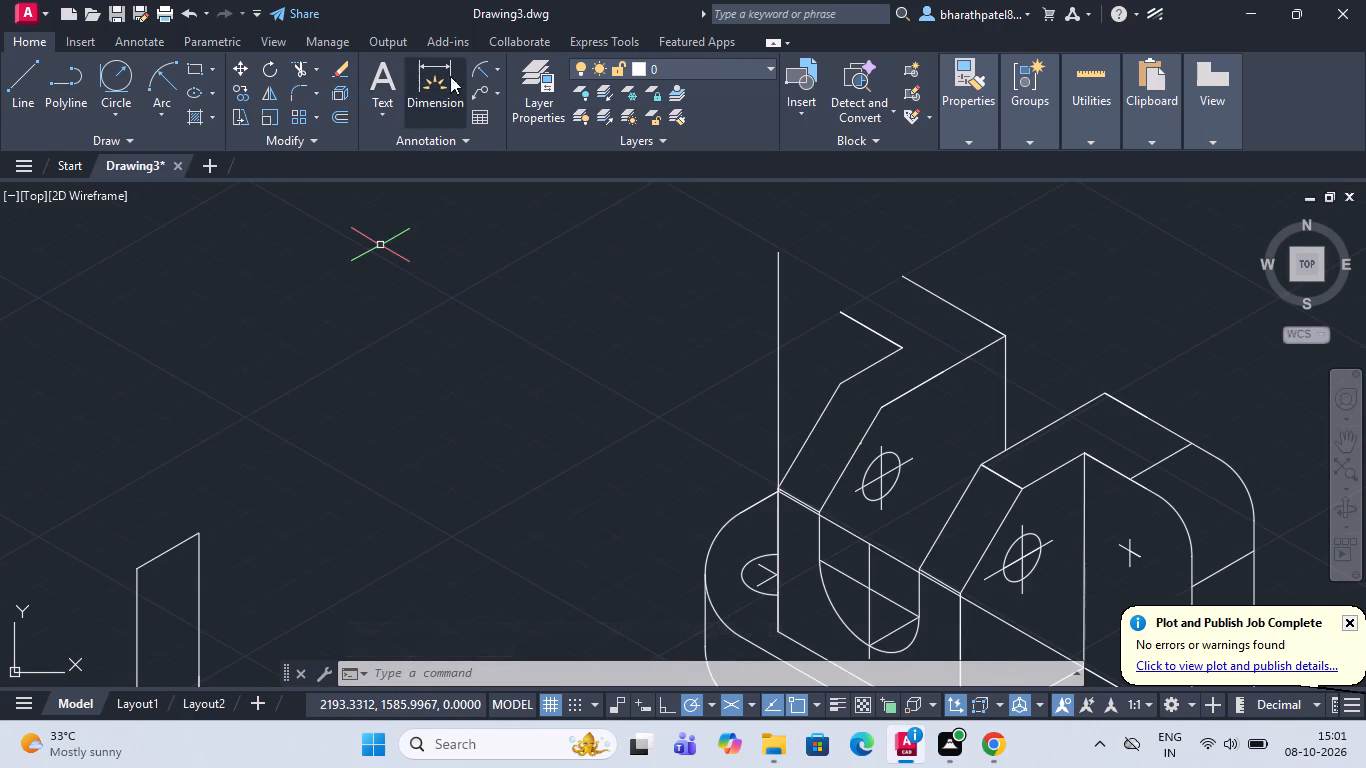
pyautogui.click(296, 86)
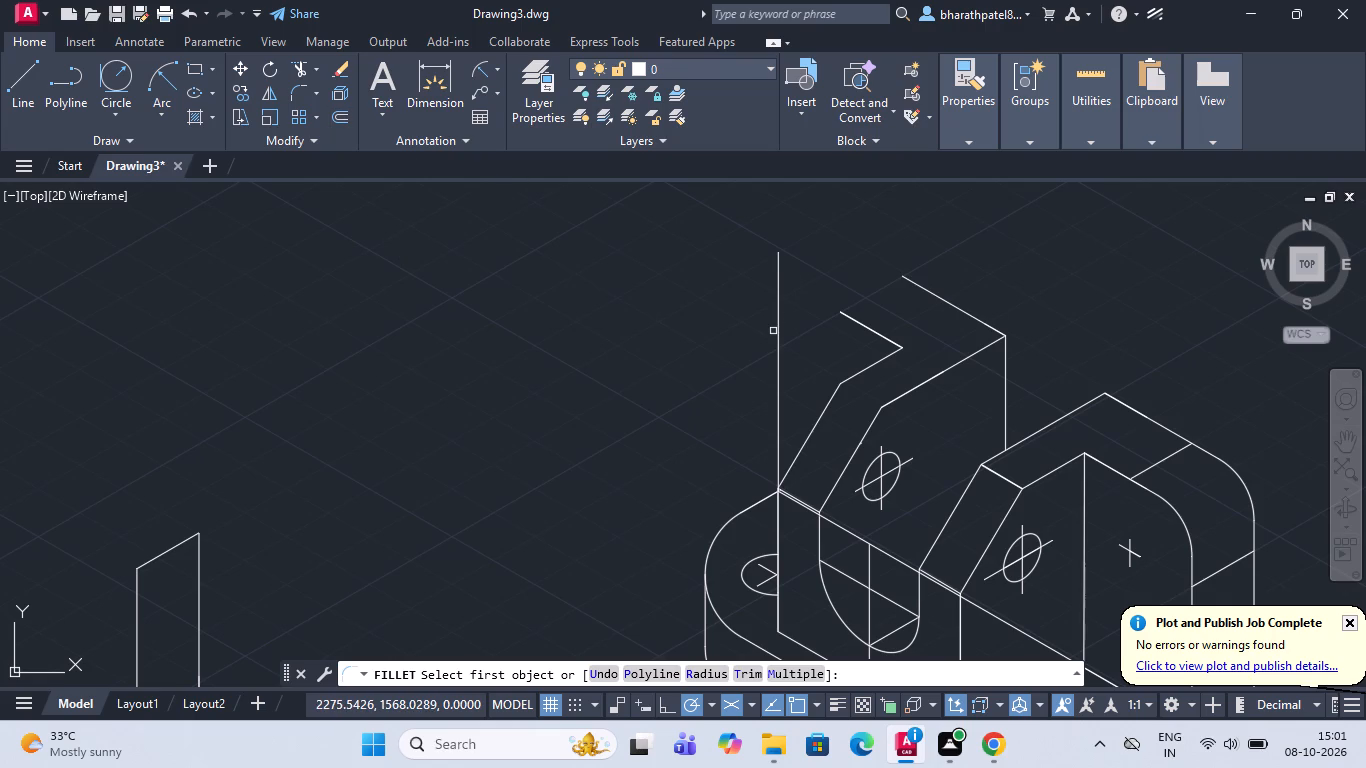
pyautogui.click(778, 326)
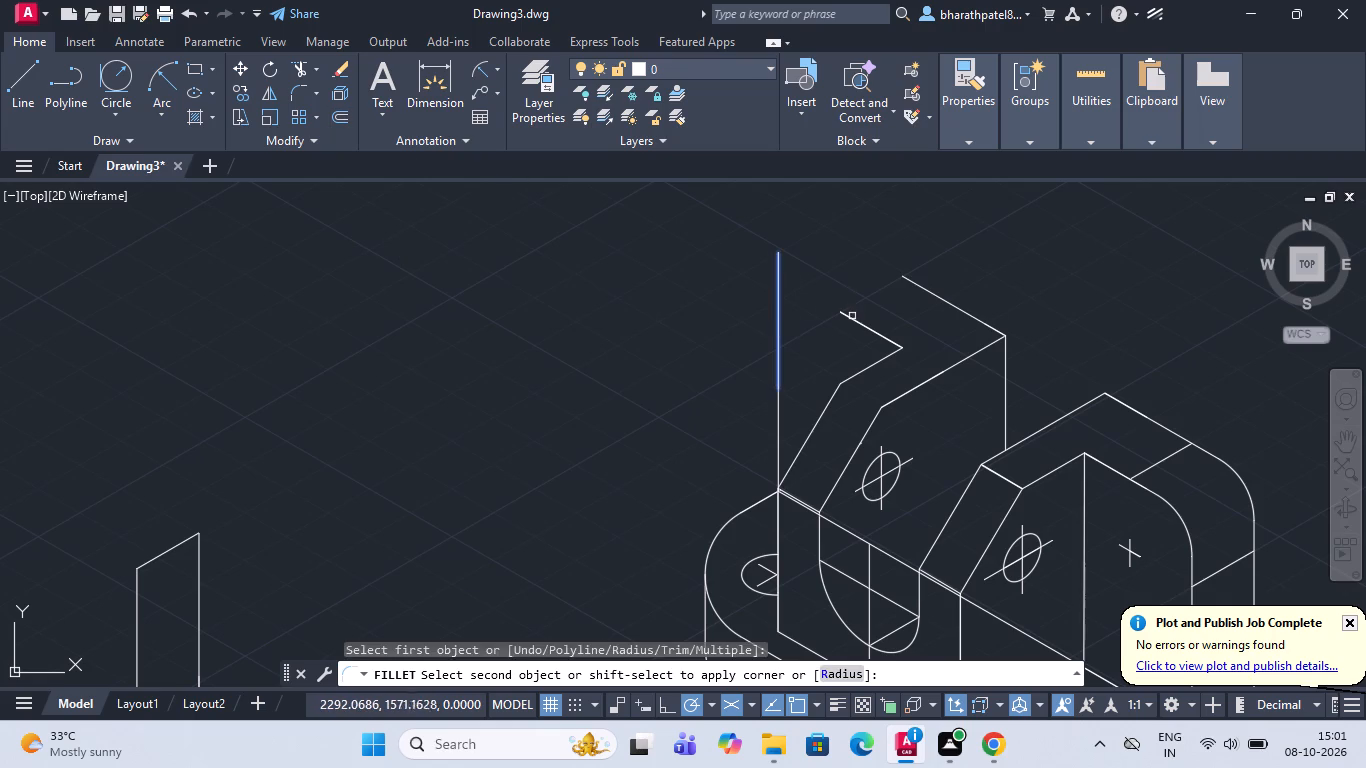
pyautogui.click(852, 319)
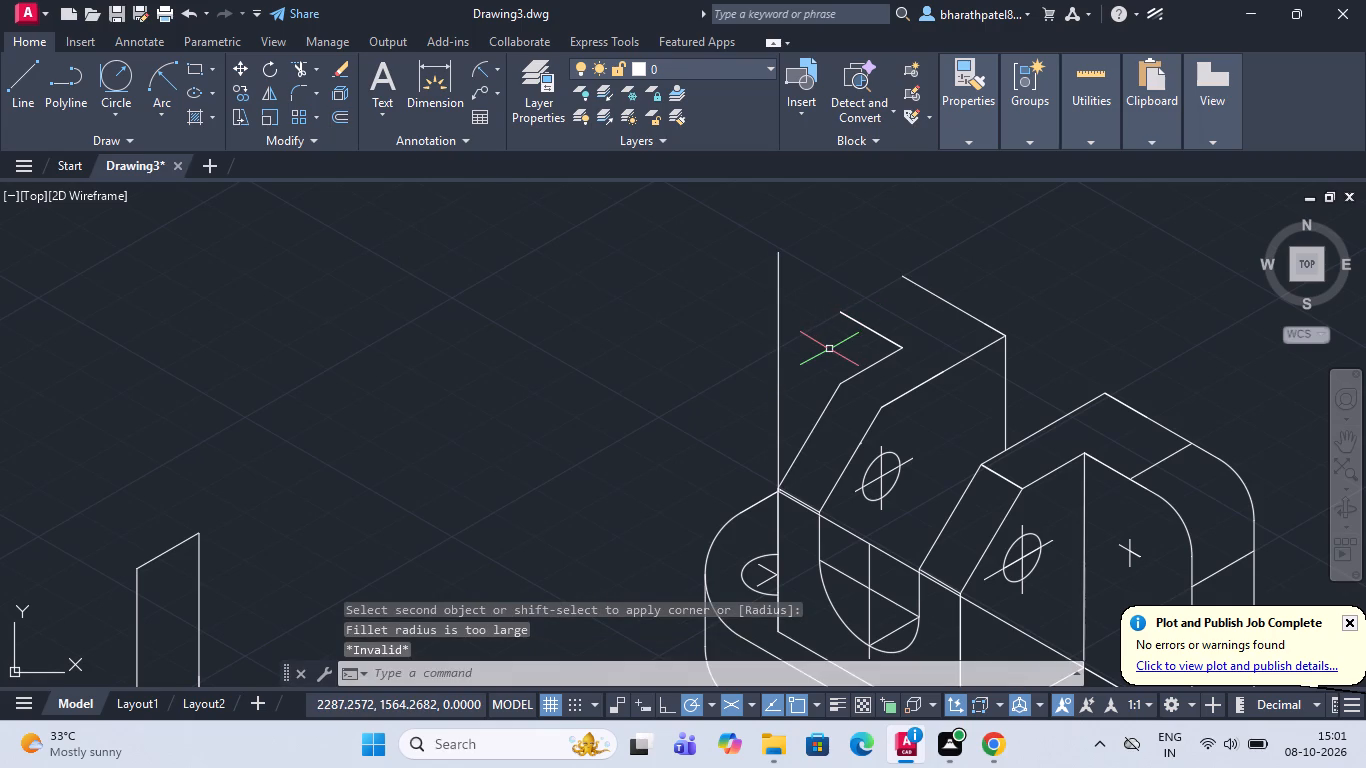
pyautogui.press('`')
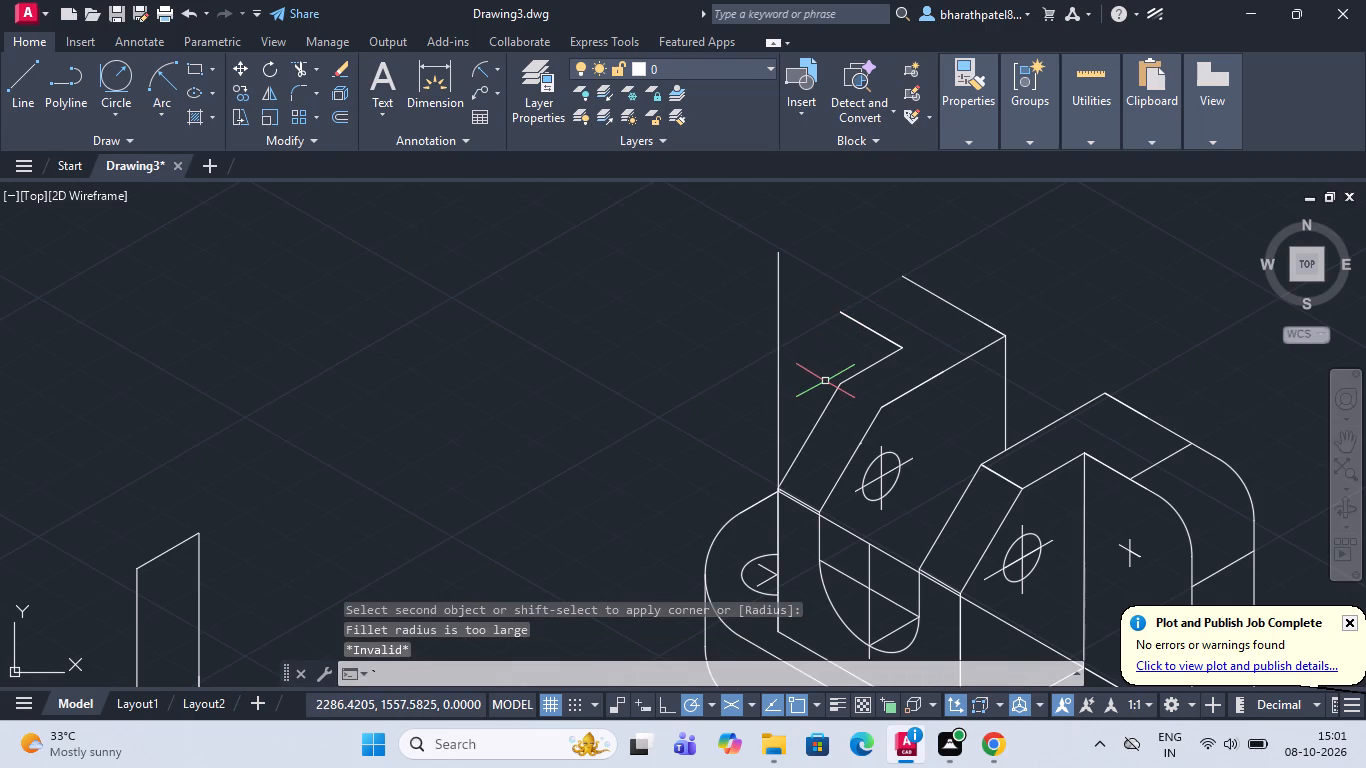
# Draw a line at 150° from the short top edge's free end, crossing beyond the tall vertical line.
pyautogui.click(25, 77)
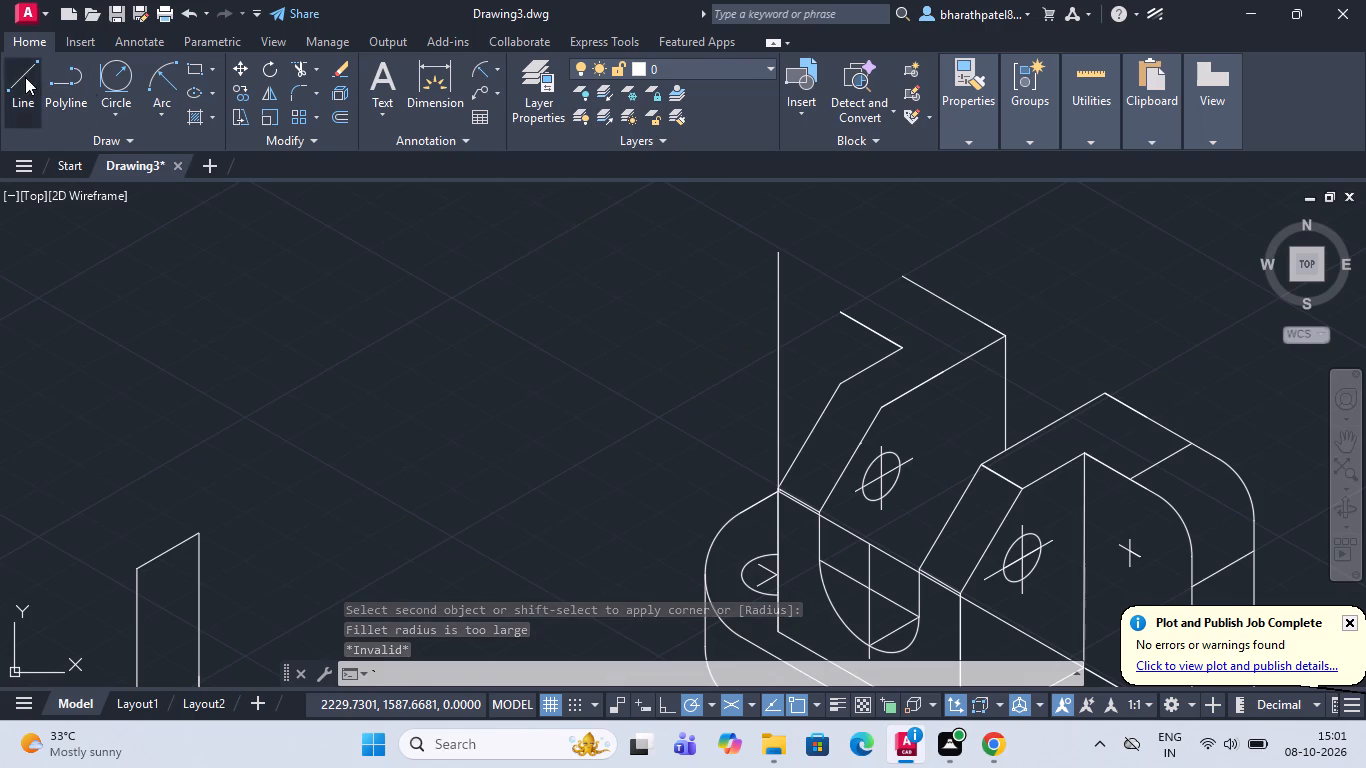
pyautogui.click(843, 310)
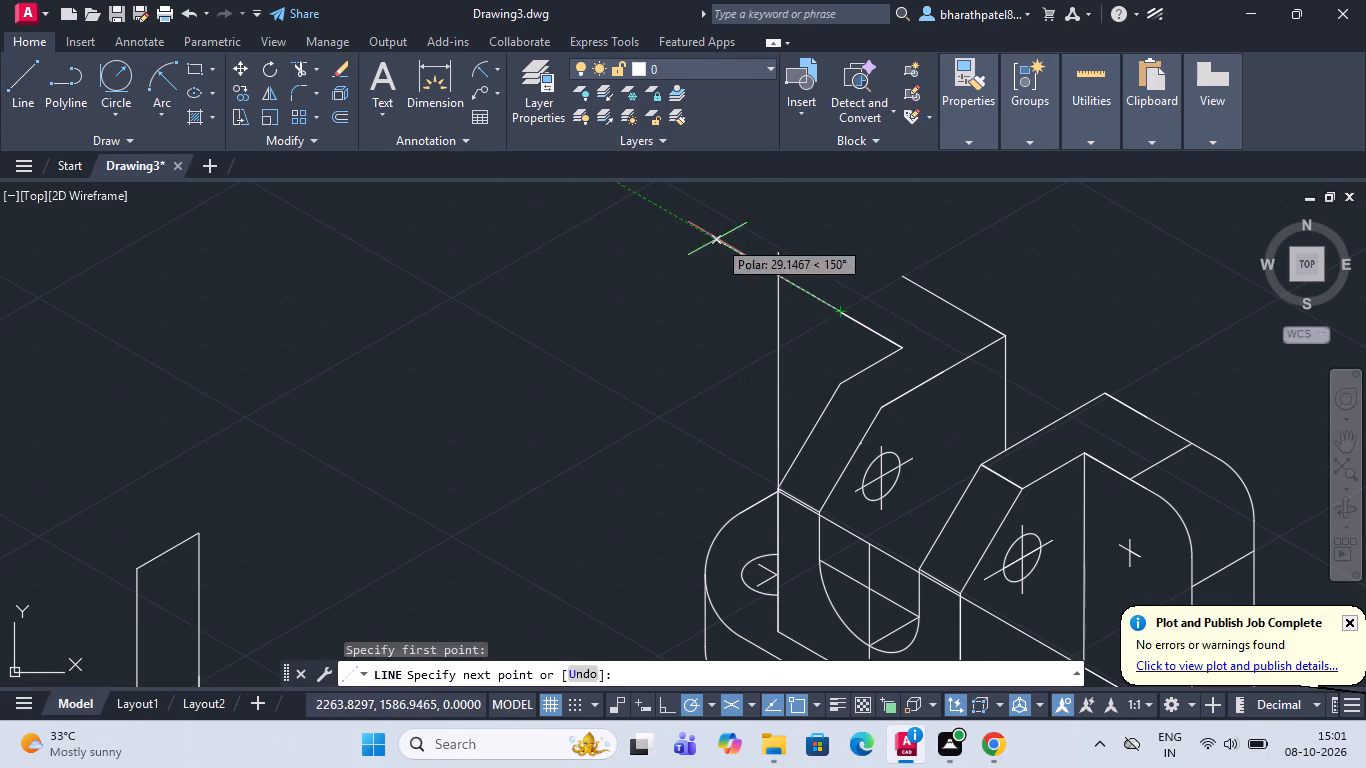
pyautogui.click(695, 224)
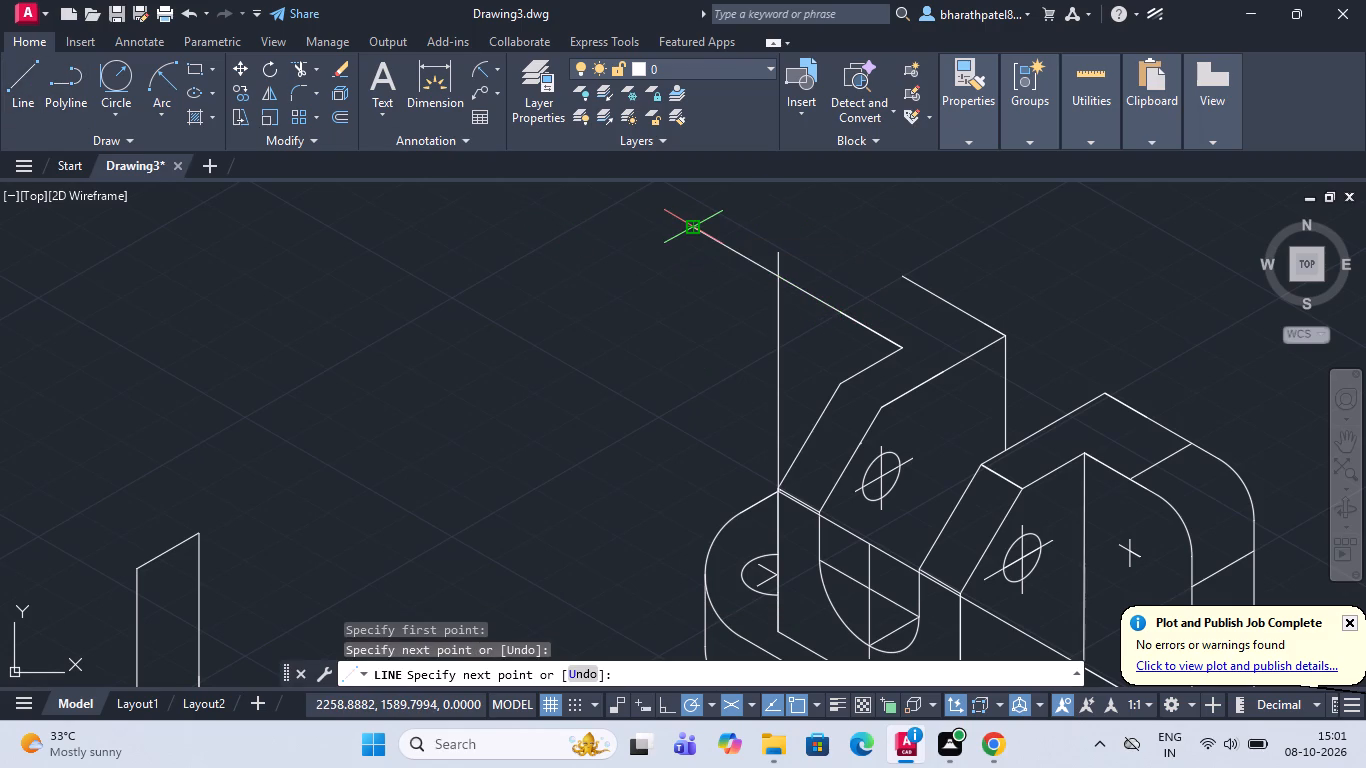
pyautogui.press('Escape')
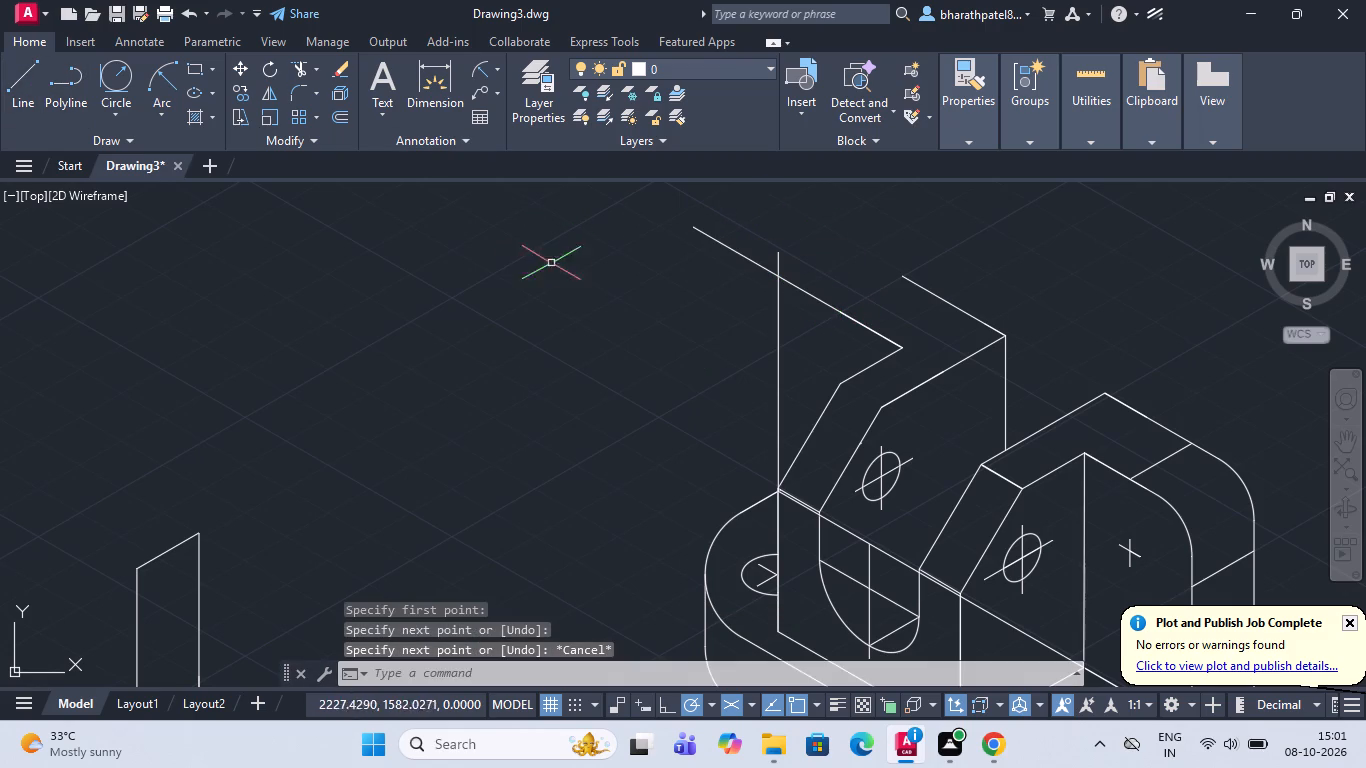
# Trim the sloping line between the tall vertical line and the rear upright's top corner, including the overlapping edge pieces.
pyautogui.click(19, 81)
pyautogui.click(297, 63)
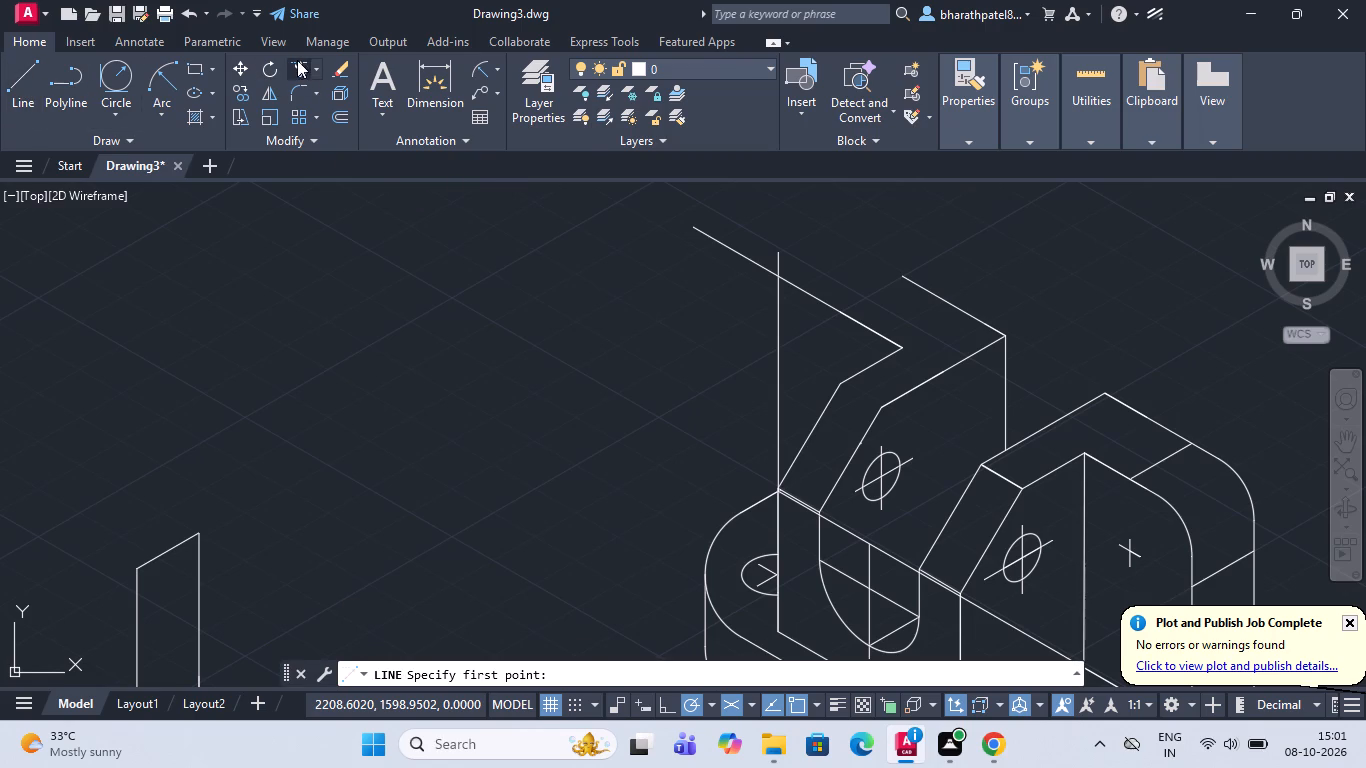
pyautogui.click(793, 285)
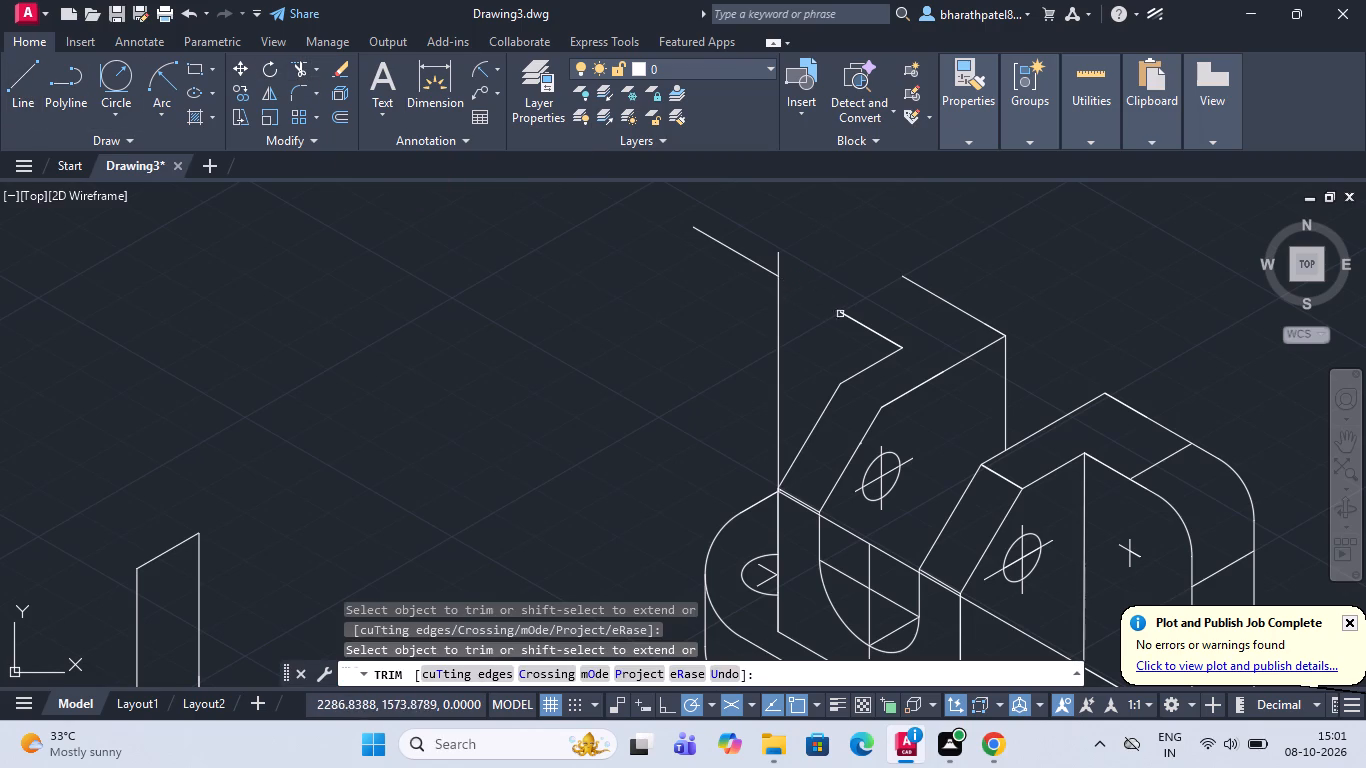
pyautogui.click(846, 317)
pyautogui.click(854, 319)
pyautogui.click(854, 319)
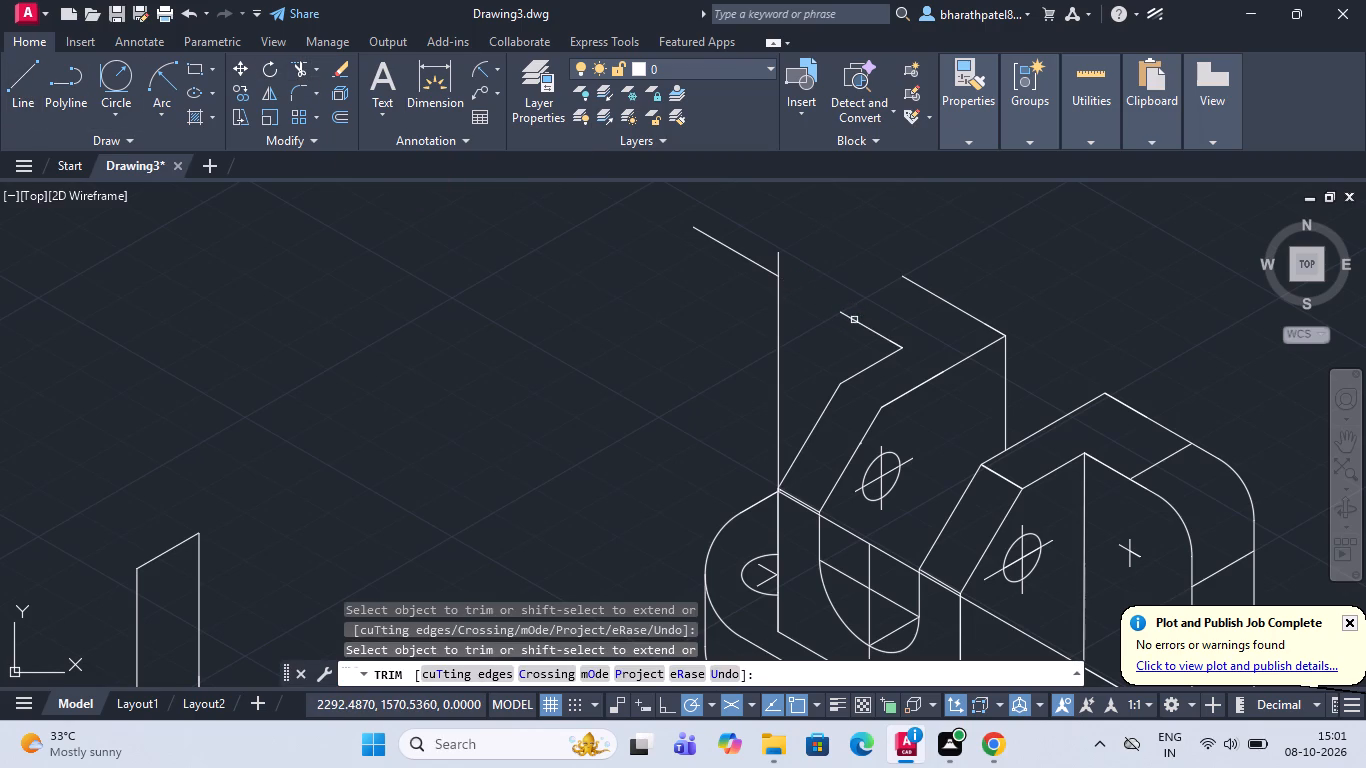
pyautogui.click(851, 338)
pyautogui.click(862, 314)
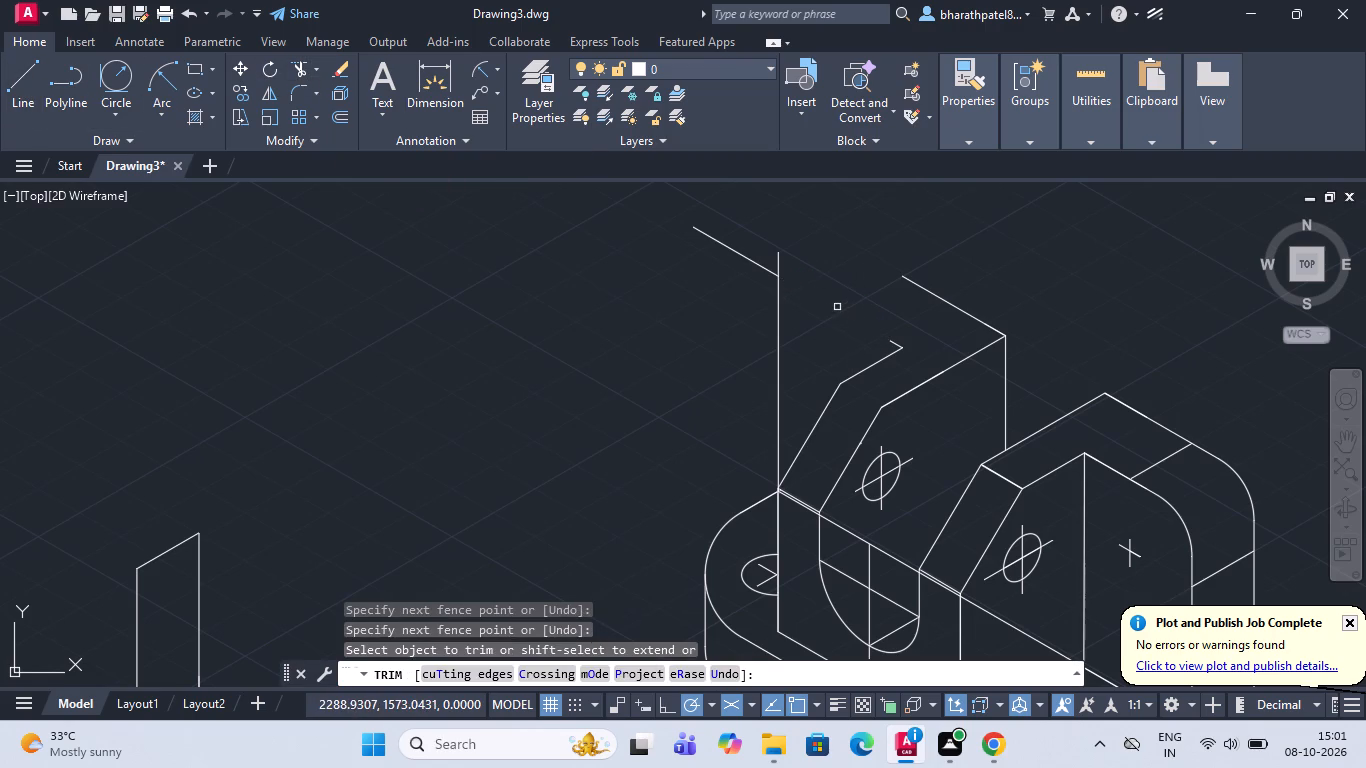
# Draw a line about 68 long at 150° from the rear upright's top corner, crossing the tall vertical line.
pyautogui.click(20, 74)
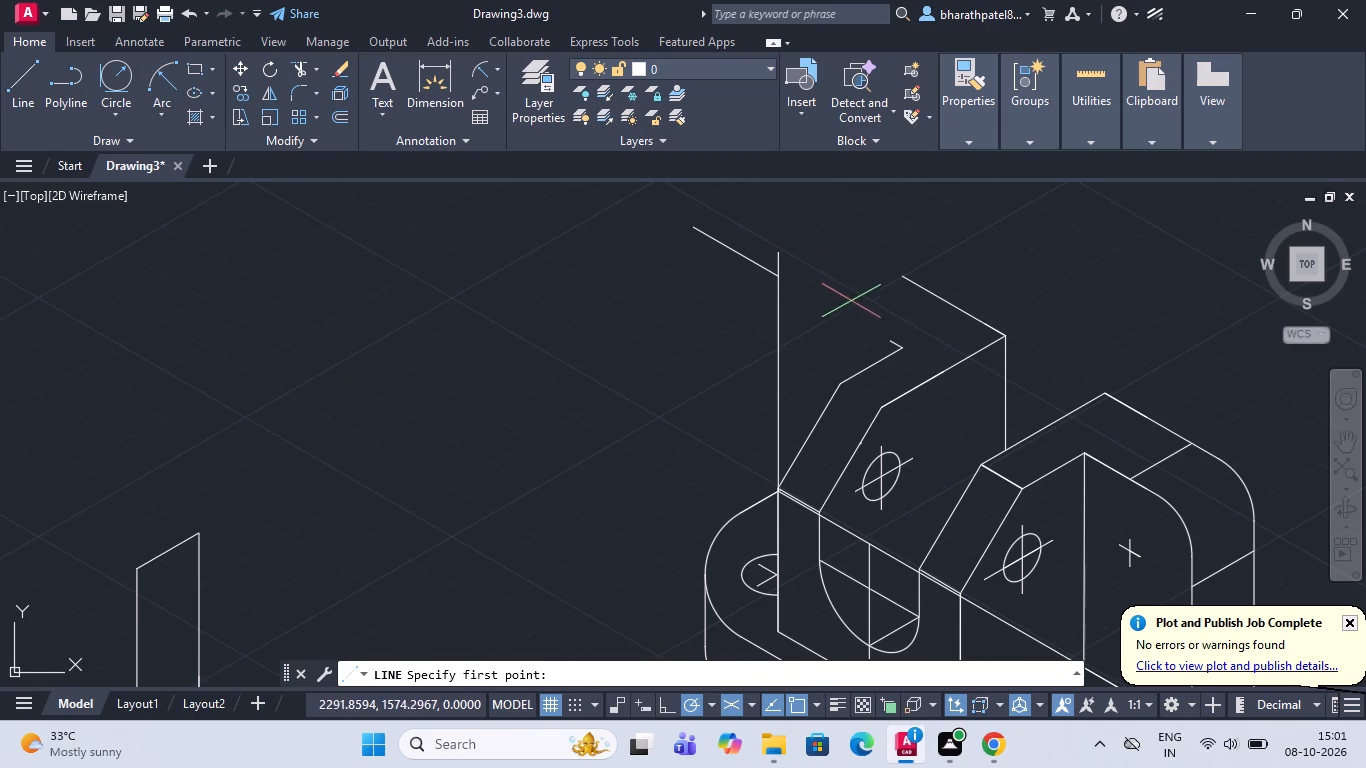
pyautogui.click(902, 345)
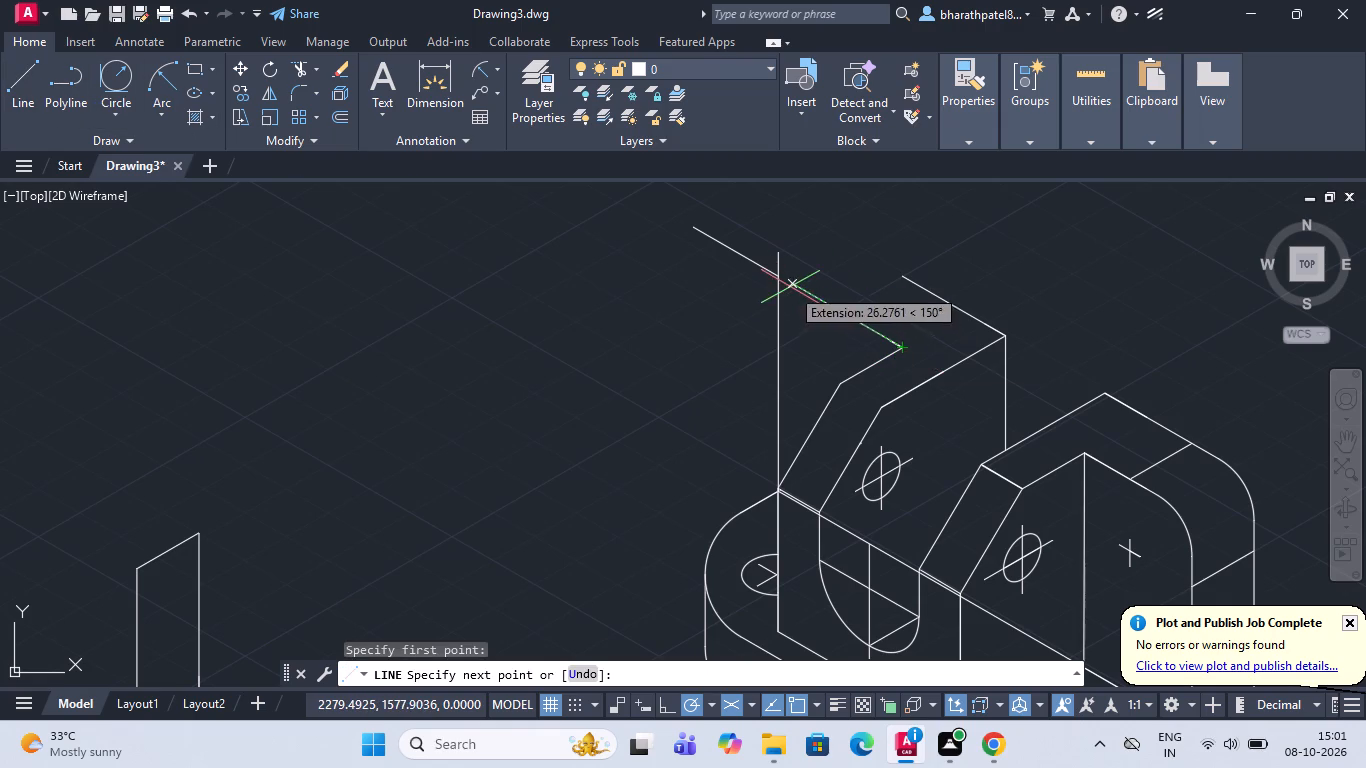
pyautogui.scroll(2, 790, 287)
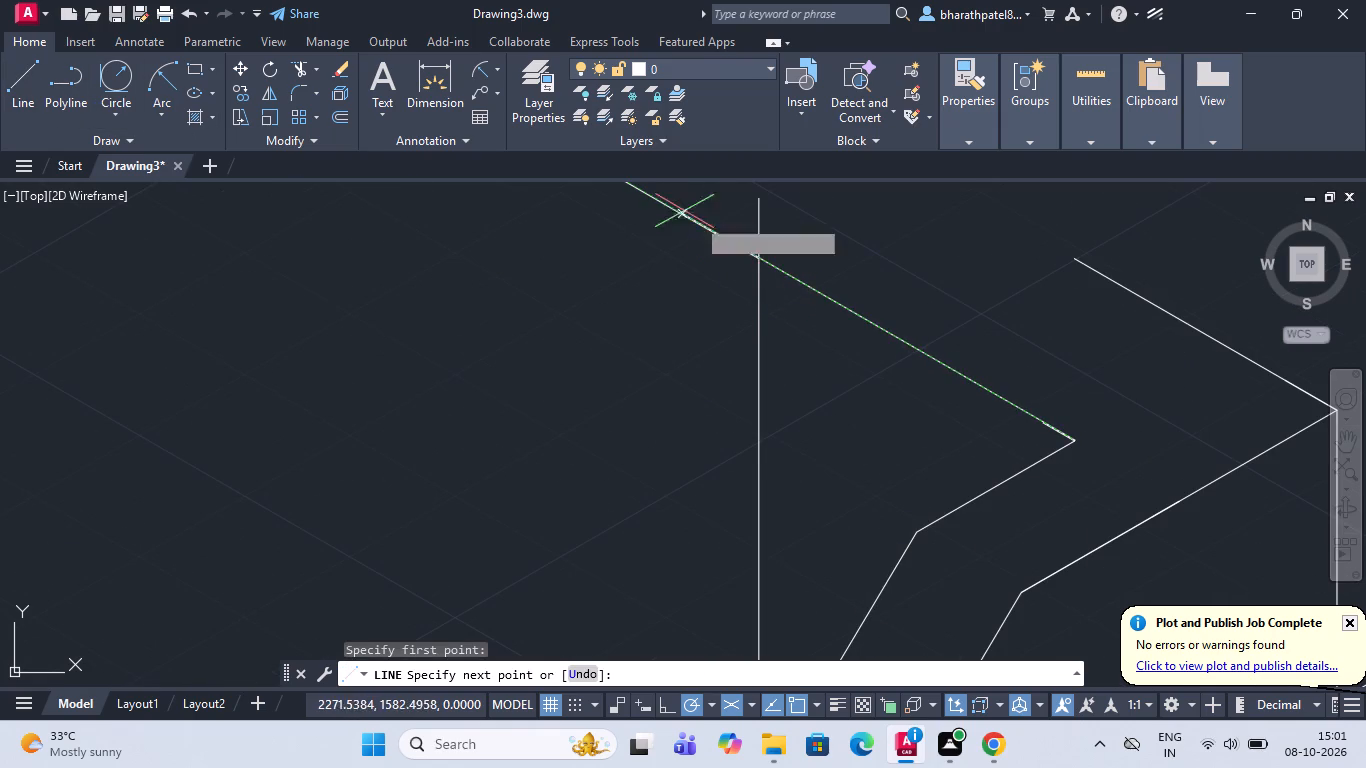
pyautogui.scroll(-2, 629, 178)
pyautogui.scroll(1, 622, 184)
pyautogui.scroll(-5, 626, 194)
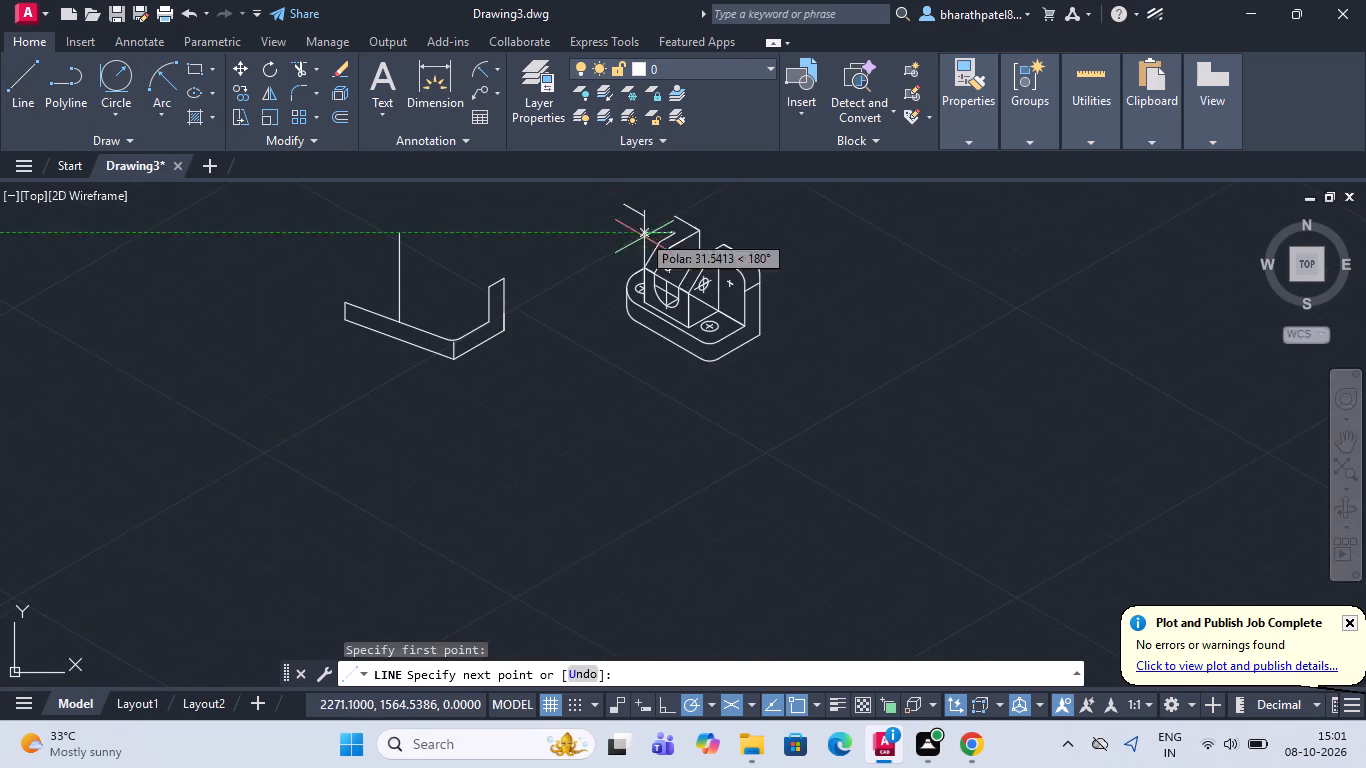
pyautogui.scroll(3, 606, 188)
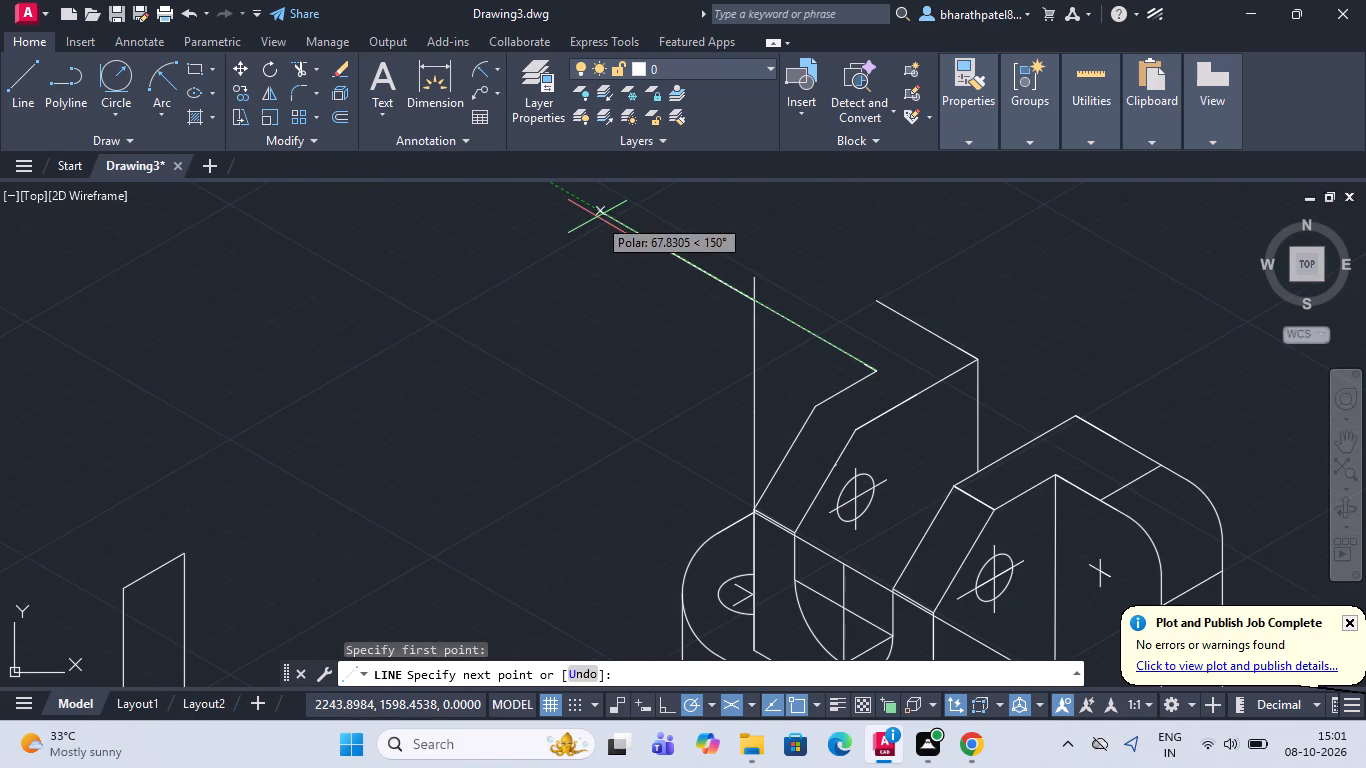
pyautogui.click(597, 217)
pyautogui.press('Escape')
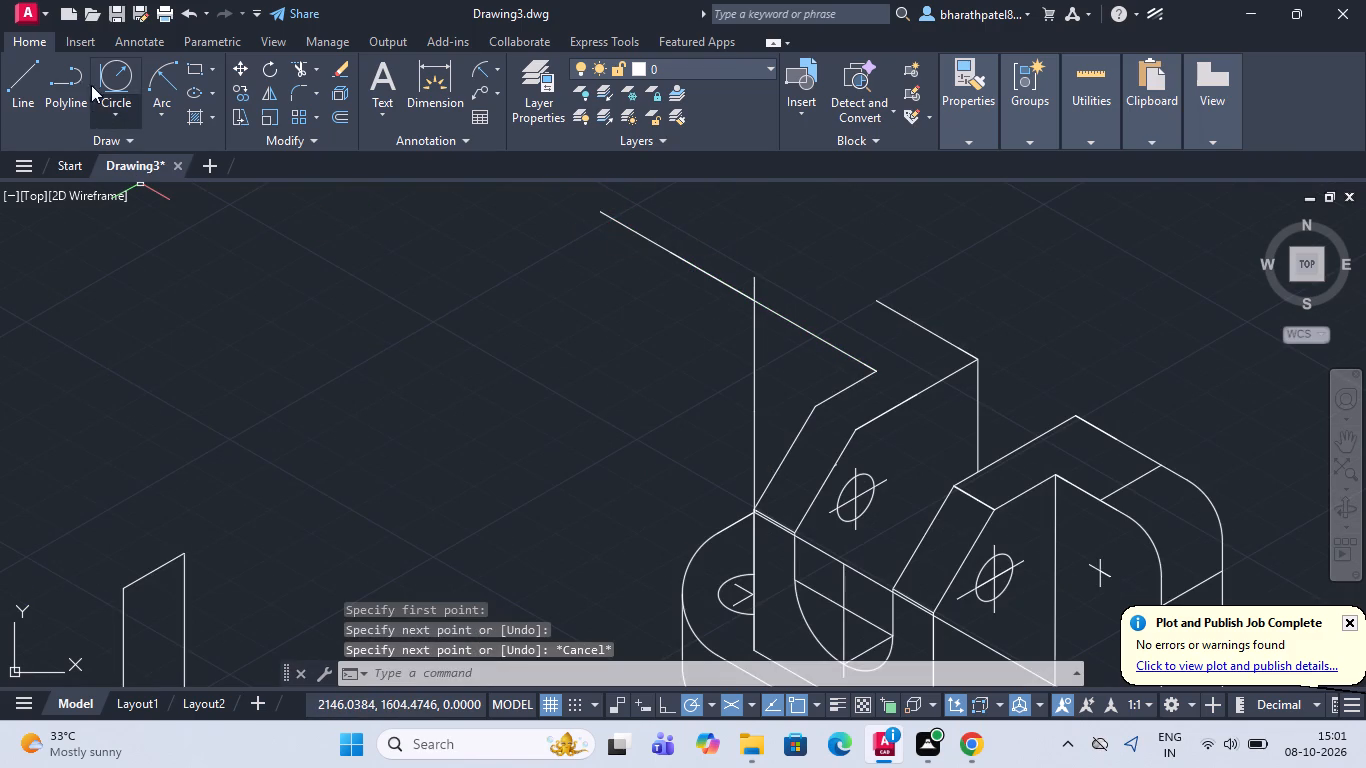
# Trim the part of the rear upright's sloping top line that overshoots the tall vertical line.
pyautogui.click(299, 68)
pyautogui.moveTo(731, 233); pyautogui.dragTo(728, 244)
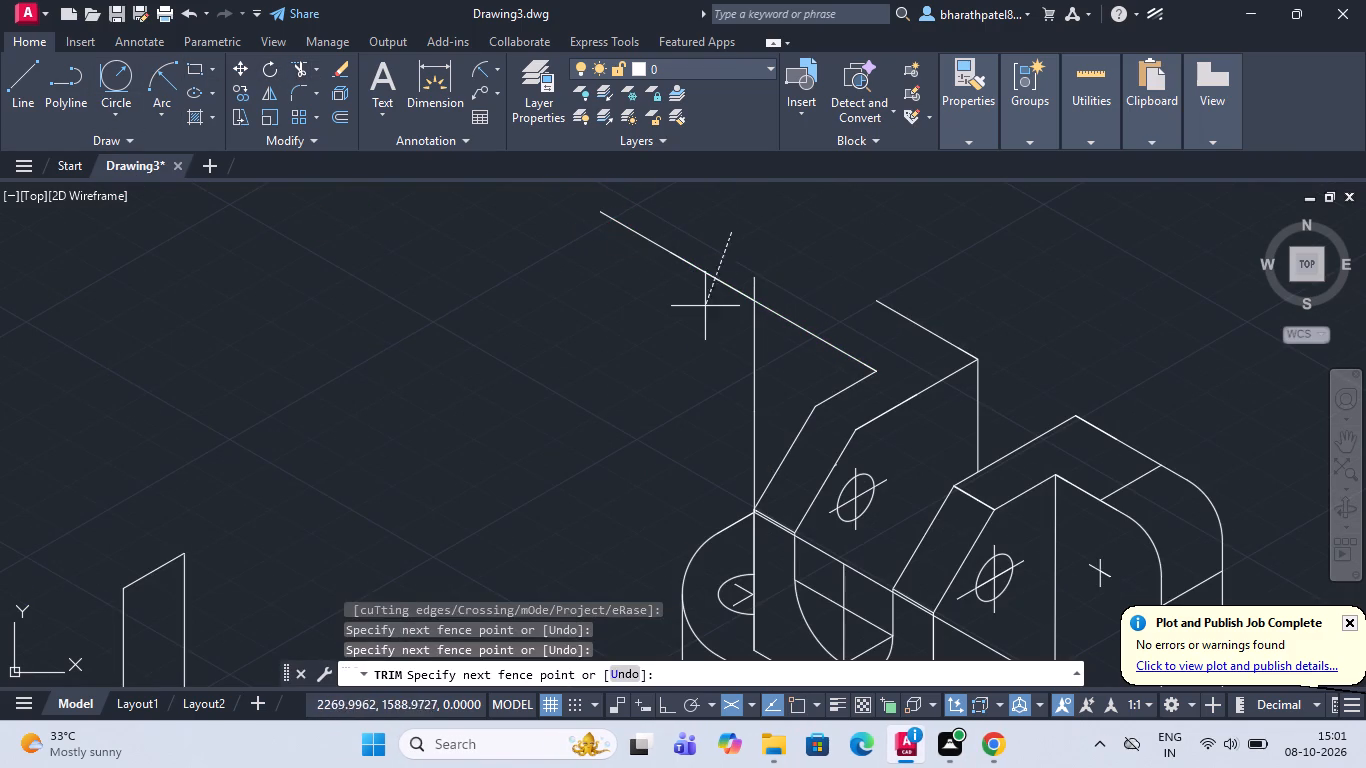
pyautogui.click(690, 366)
pyautogui.click(775, 280)
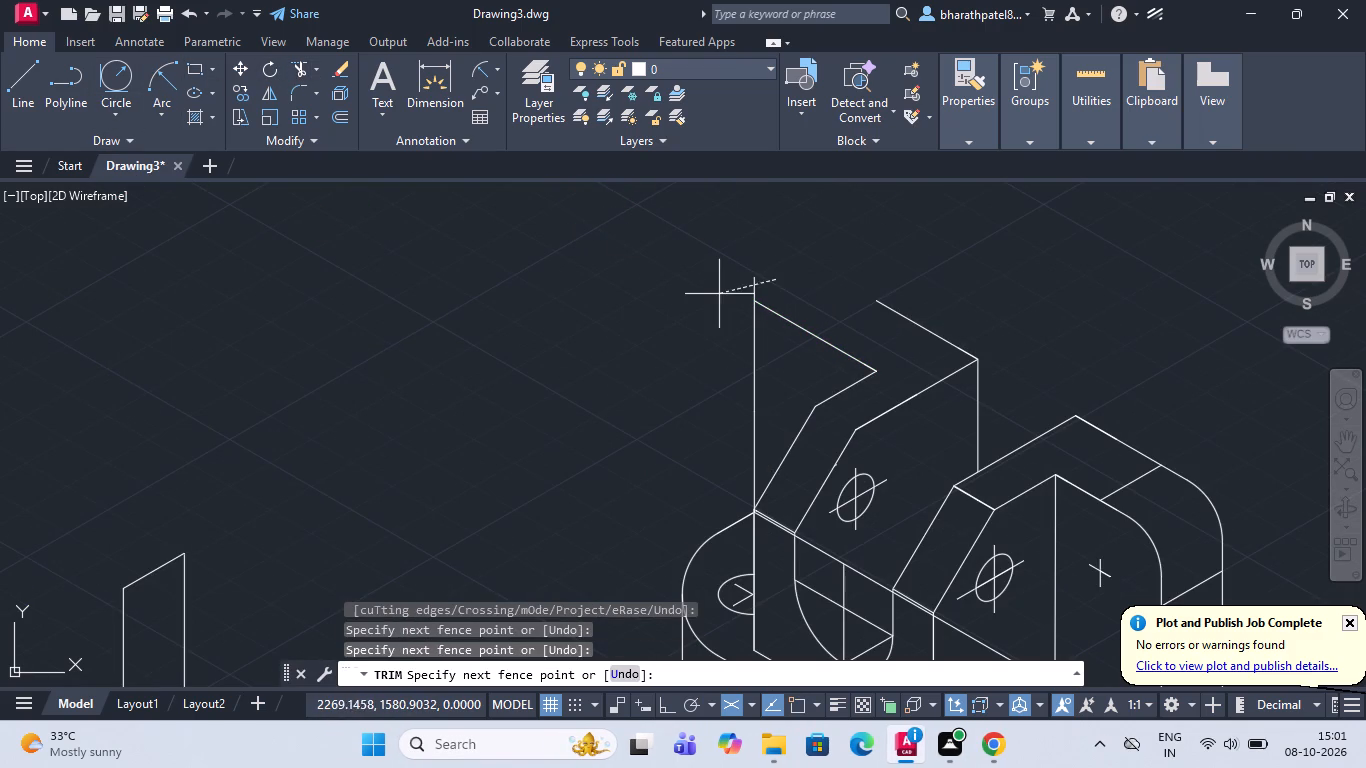
pyautogui.click(856, 245)
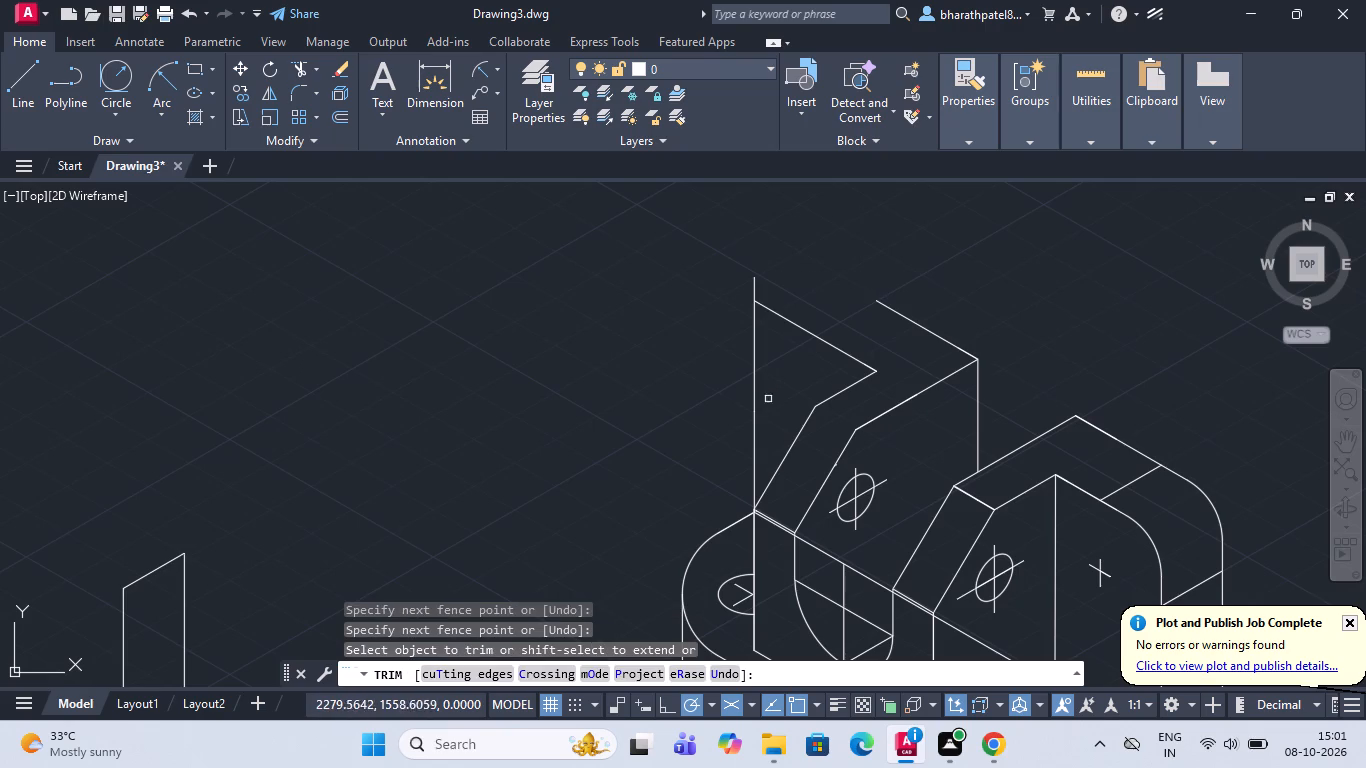
# Trim away the tall vertical line between the rear upright's sloping top edge and the base's rear corner.
pyautogui.click(753, 410)
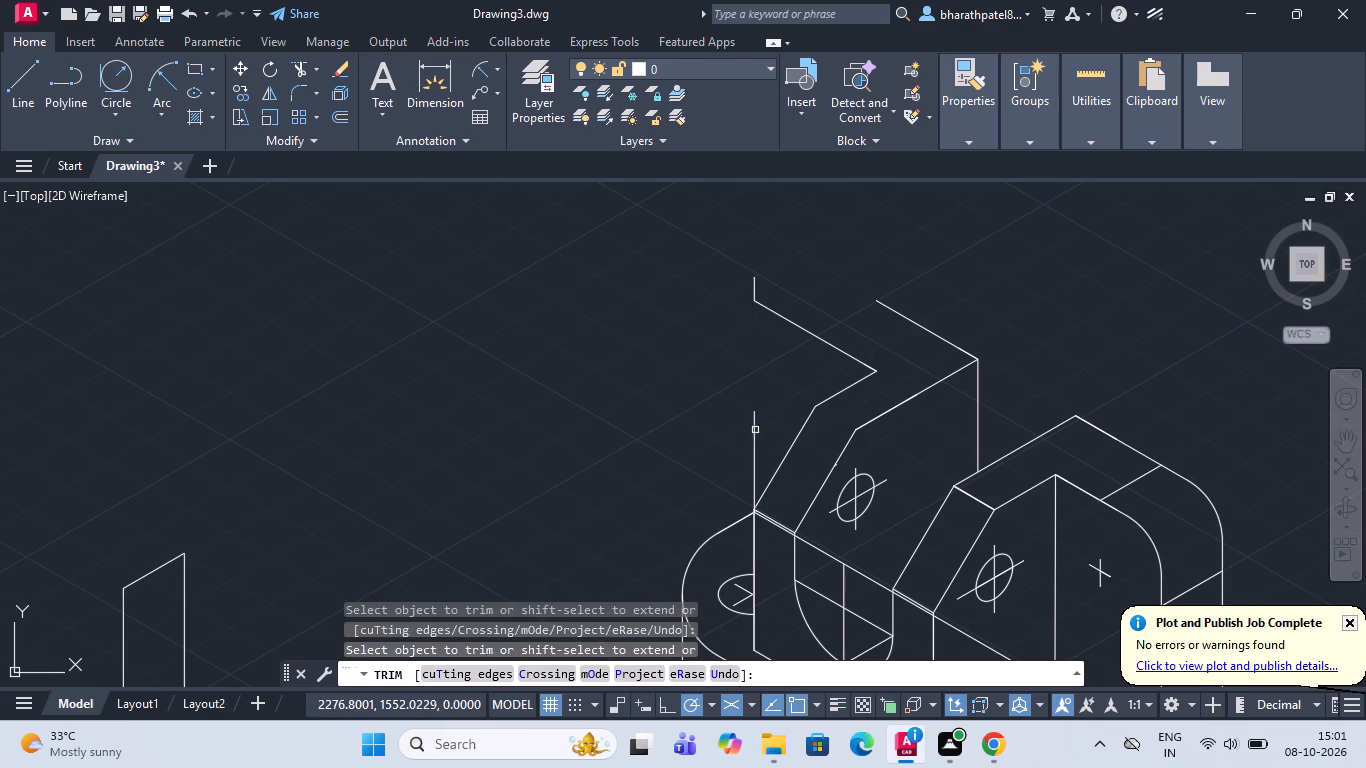
pyautogui.scroll(3, 740, 468)
pyautogui.scroll(-5, 740, 468)
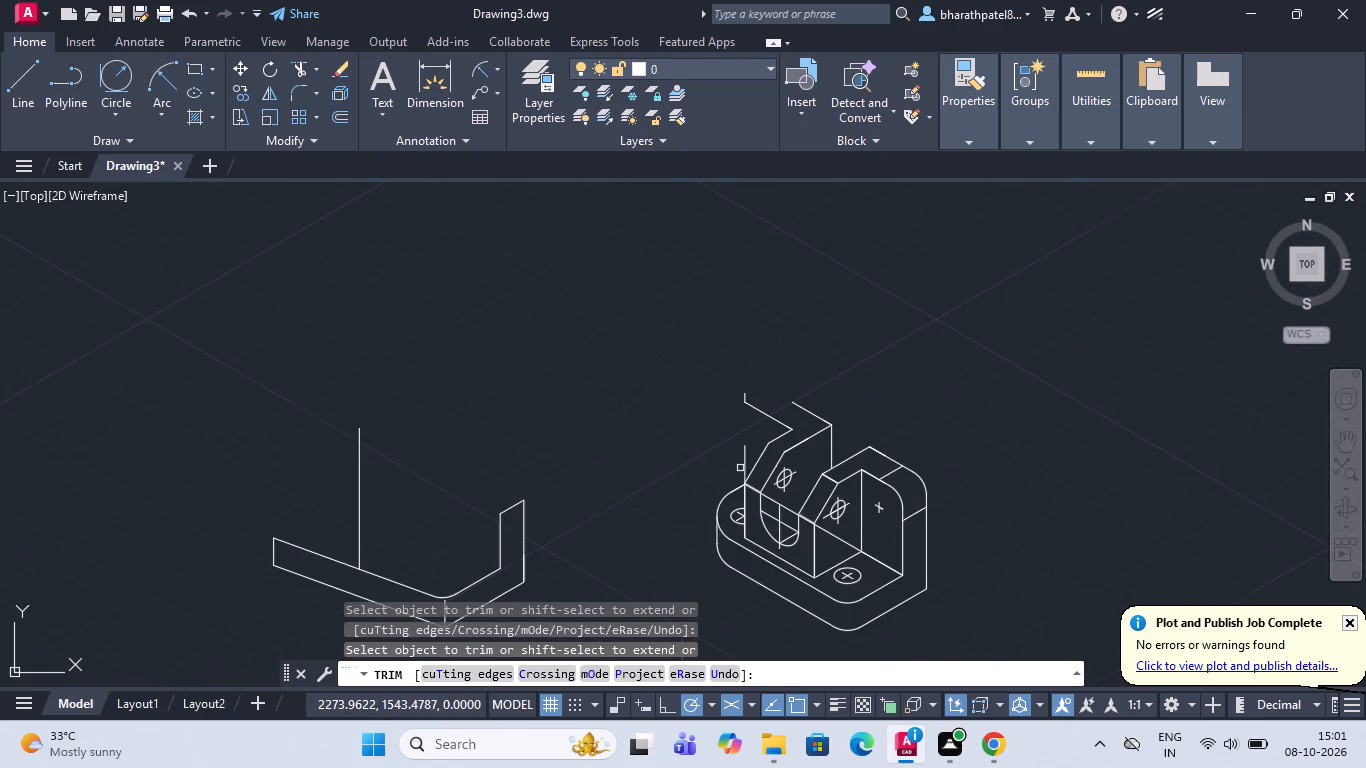
pyautogui.click(744, 465)
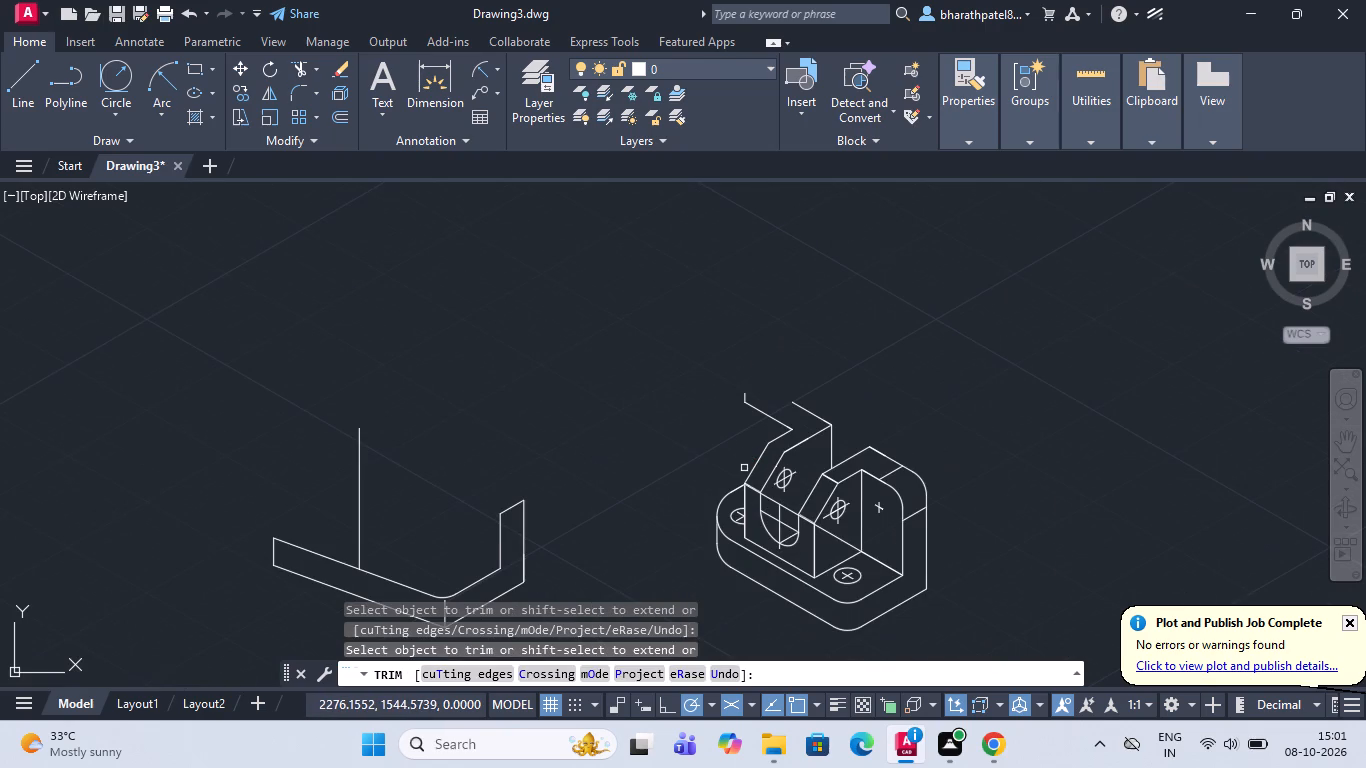
# Draw a vertical line about 50 long from the intersection at the base's rear corner up past the sloping top edge.
pyautogui.scroll(4, 743, 503)
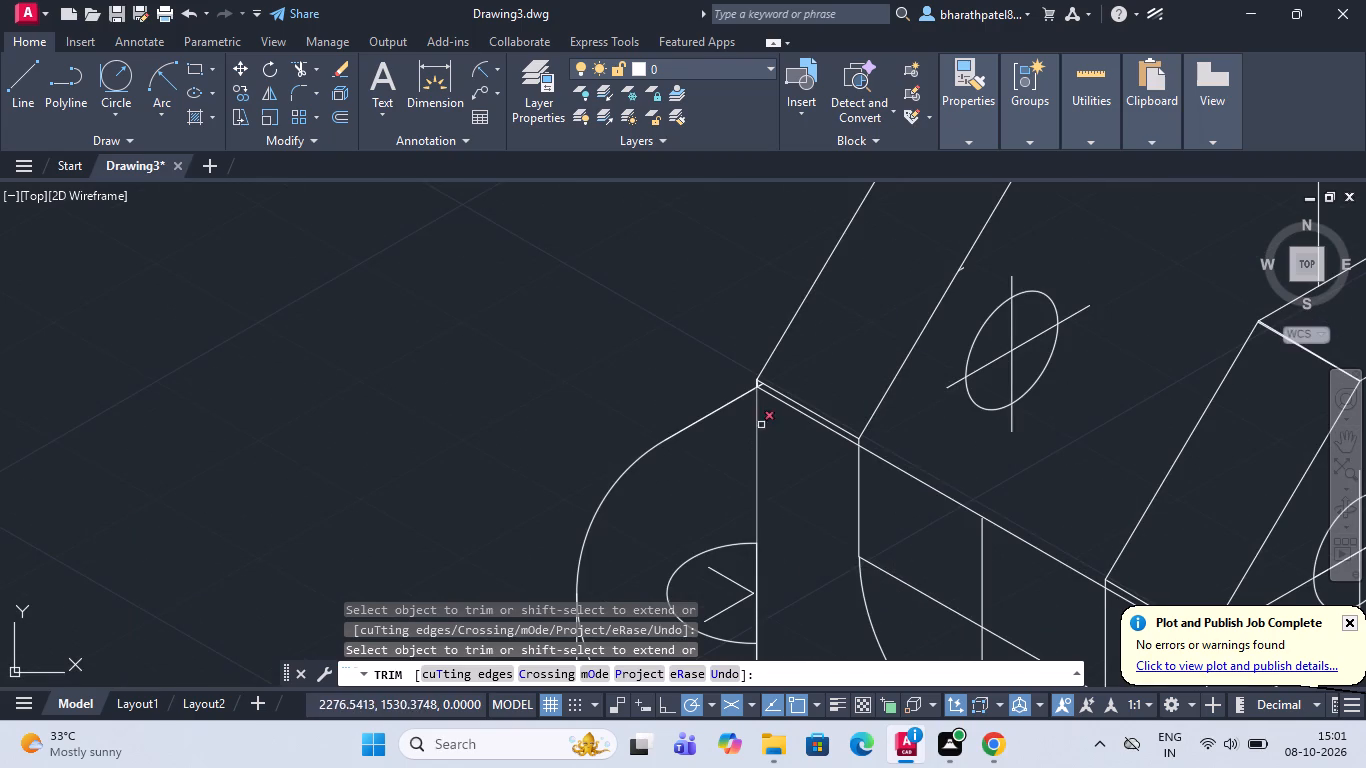
pyautogui.scroll(3, 776, 403)
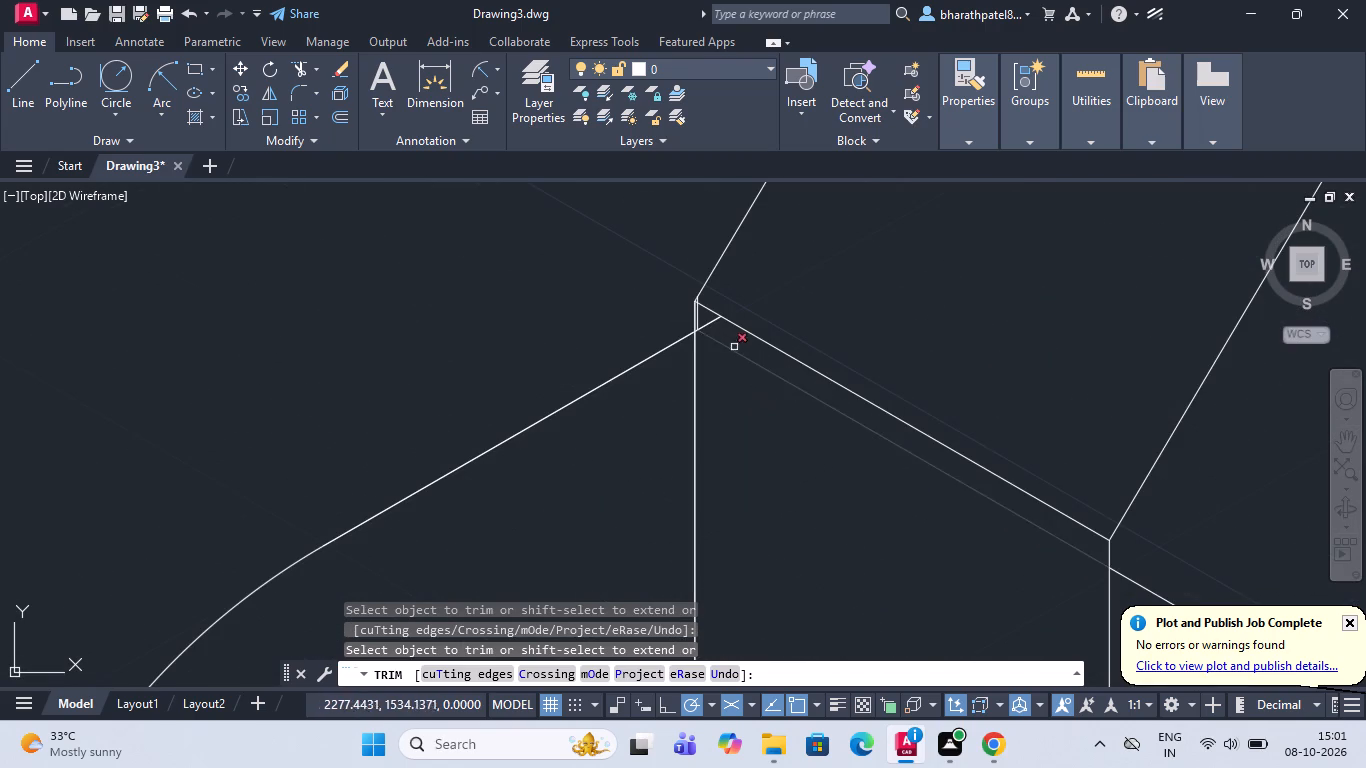
pyautogui.scroll(3, 692, 312)
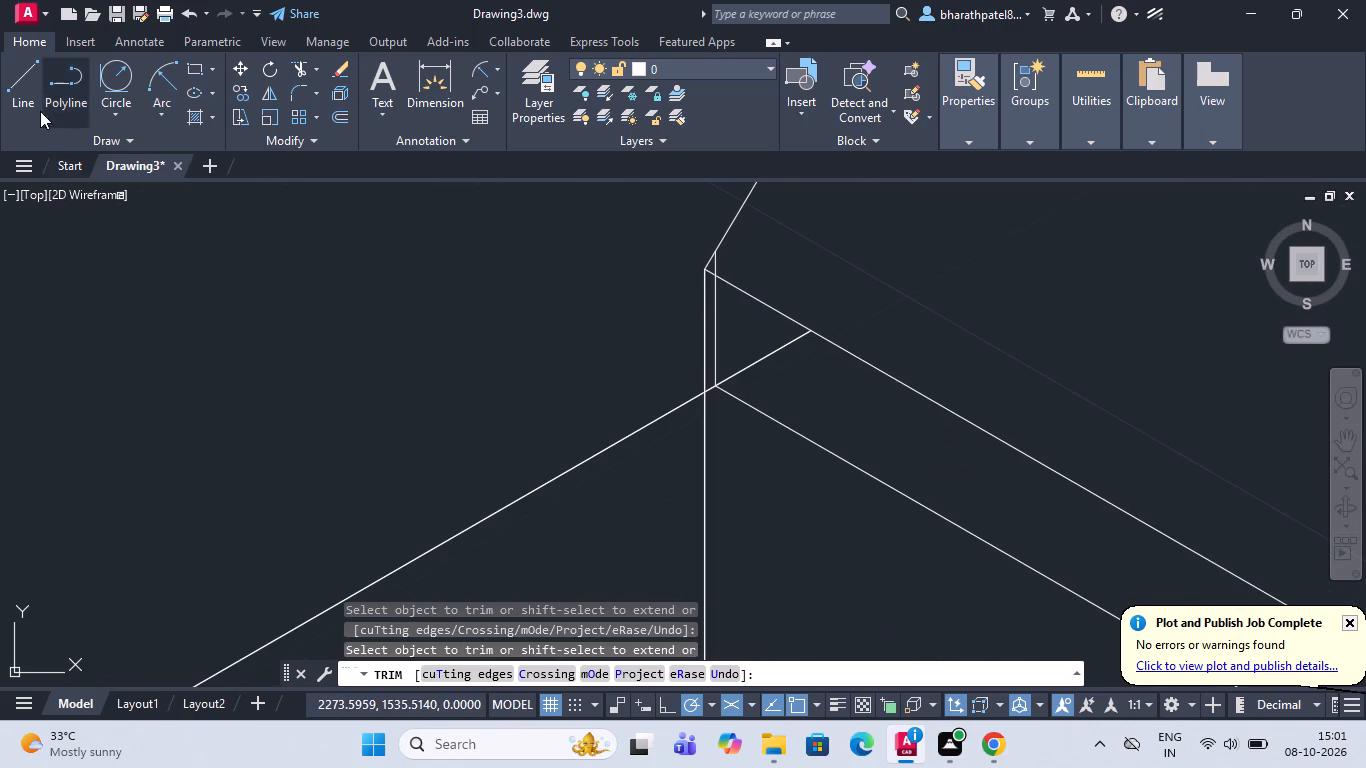
pyautogui.click(8, 84)
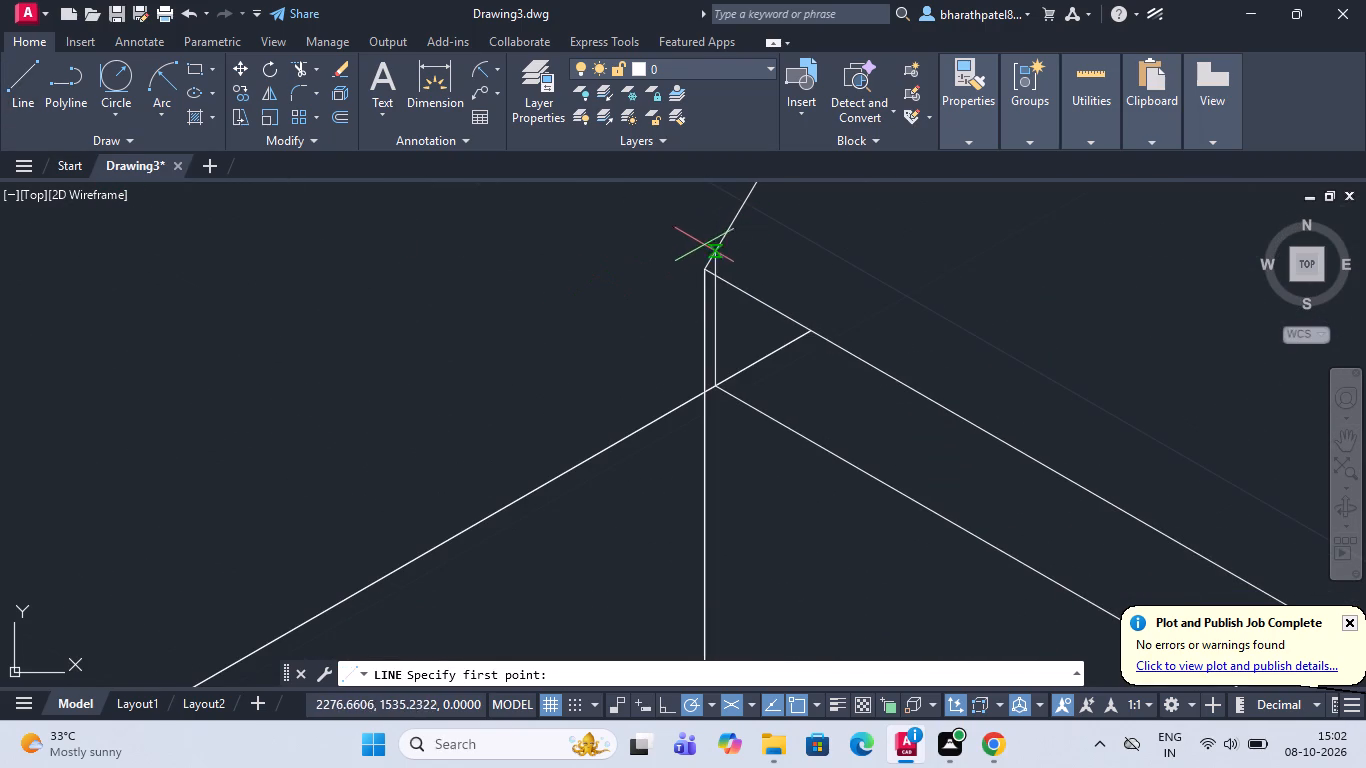
pyautogui.click(716, 389)
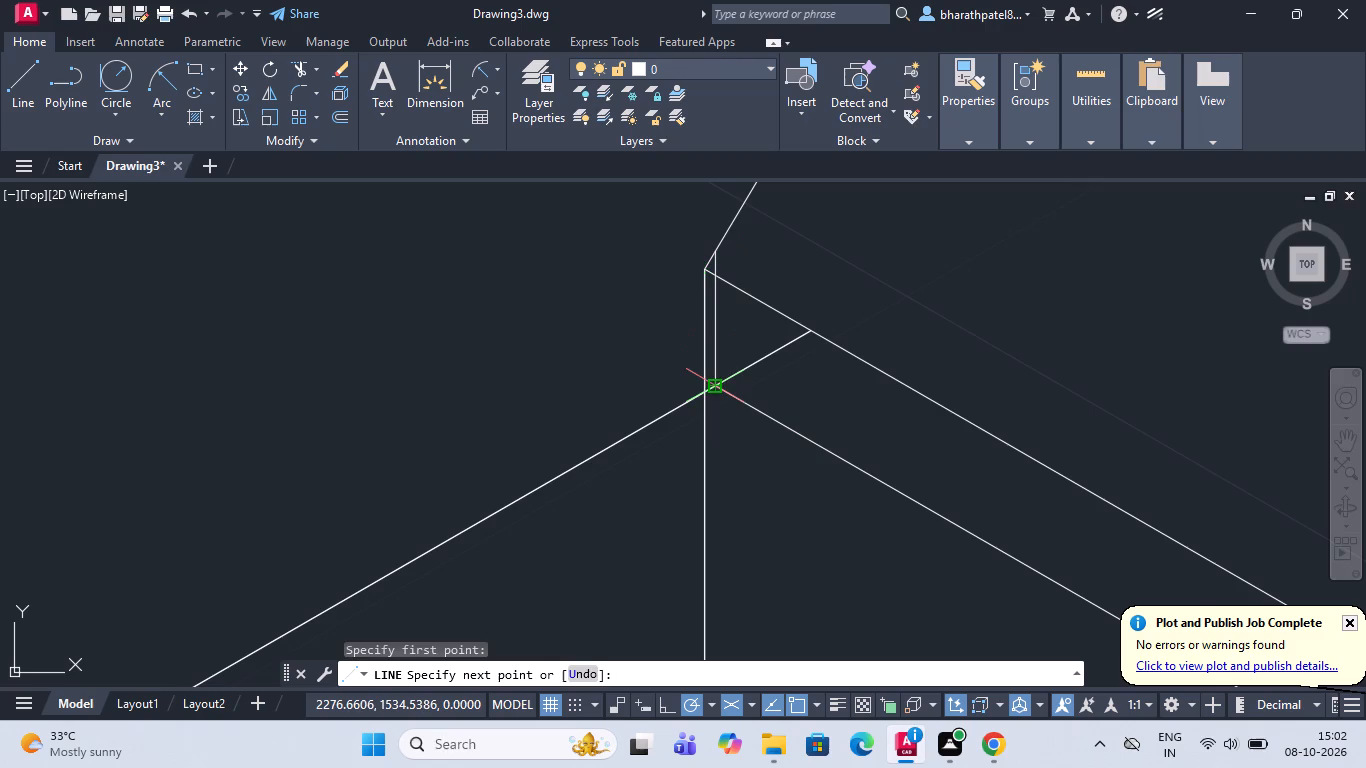
pyautogui.scroll(-4, 716, 389)
pyautogui.scroll(2, 702, 245)
pyautogui.scroll(-6, 706, 265)
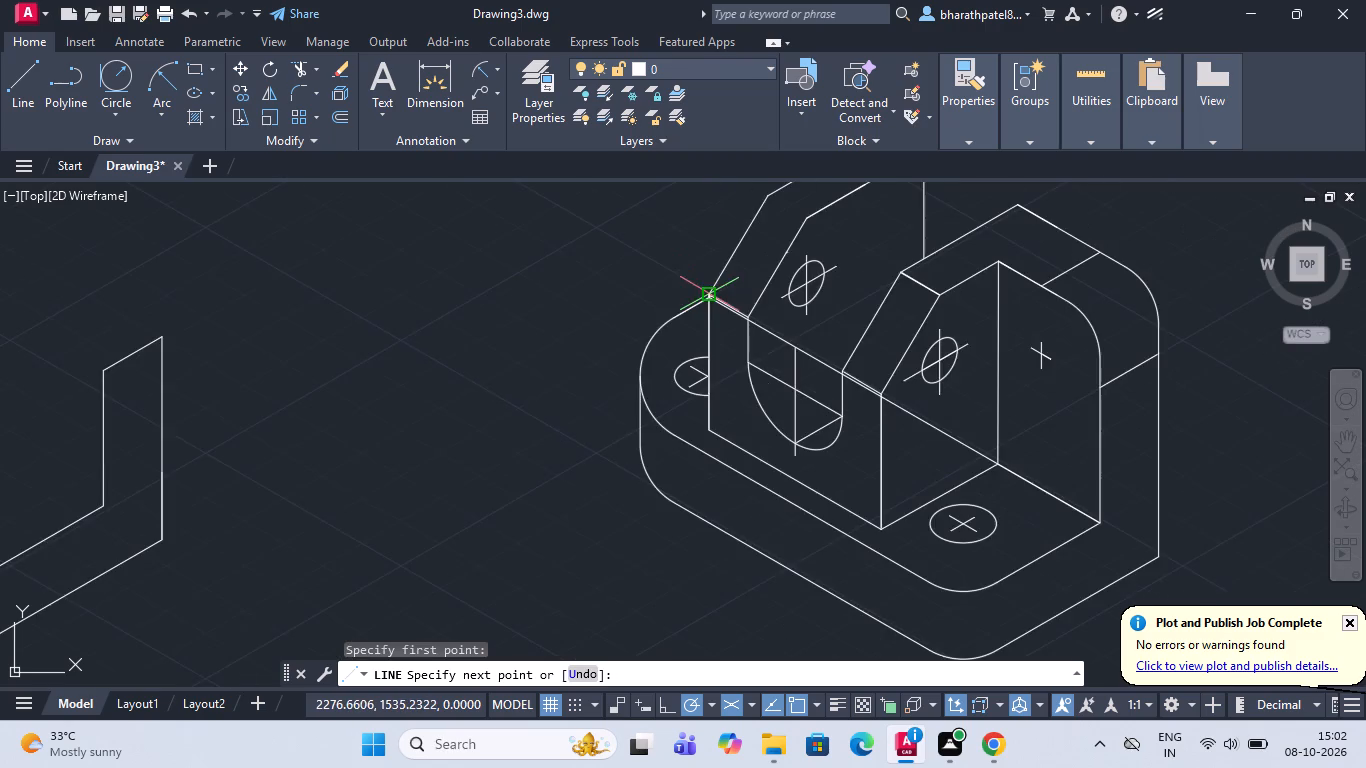
pyautogui.scroll(-4, 709, 285)
pyautogui.scroll(3, 696, 188)
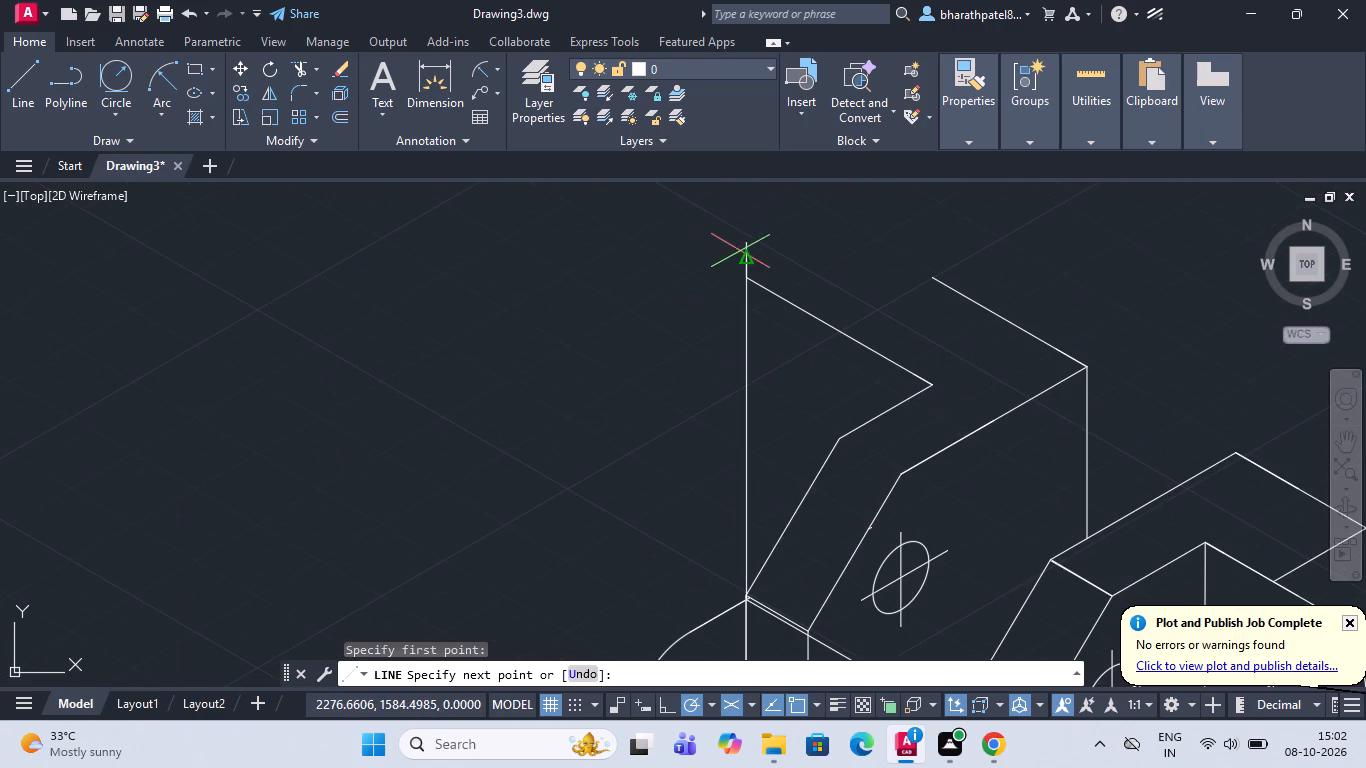
pyautogui.click(749, 261)
pyautogui.press('Escape')
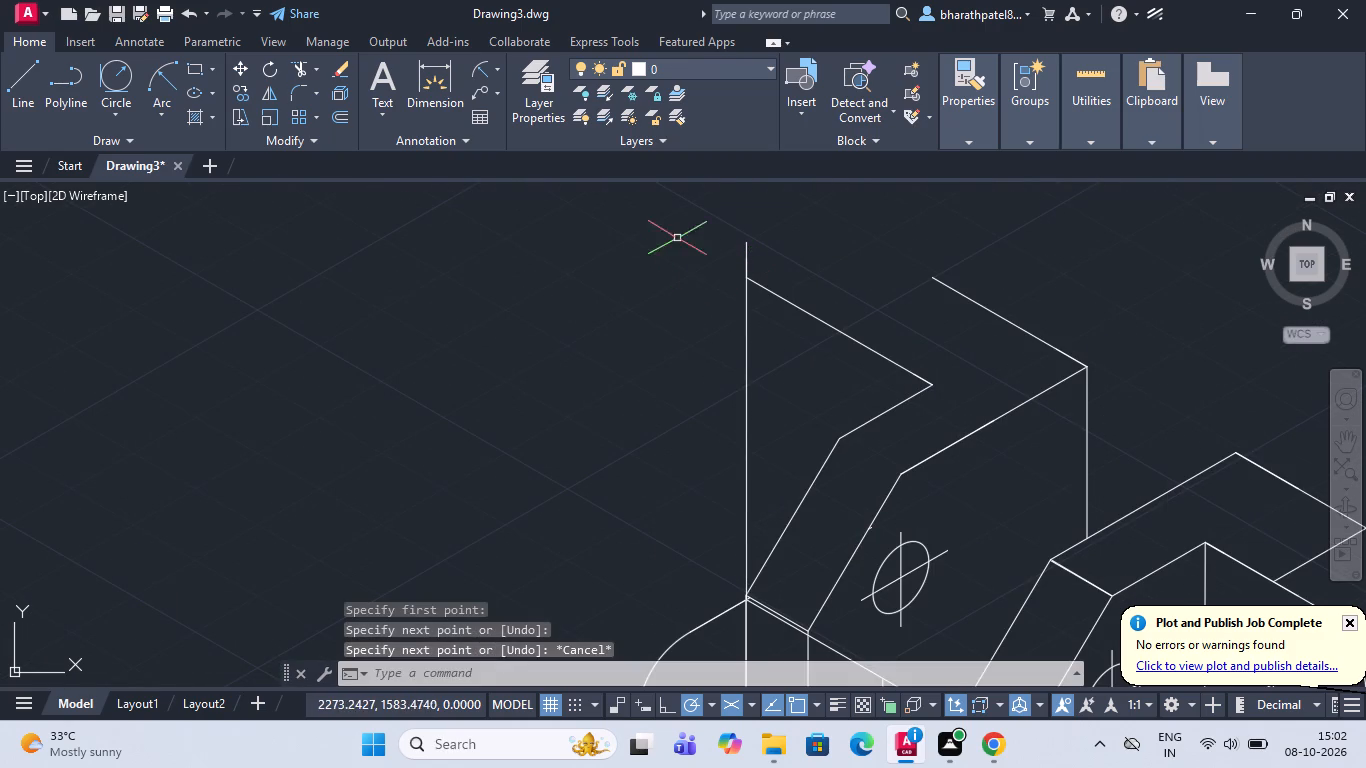
# Trim the vertical stub that projects above the rear upright's sloping top edge.
pyautogui.click(297, 67)
pyautogui.moveTo(779, 262); pyautogui.dragTo(769, 263)
pyautogui.click(715, 271)
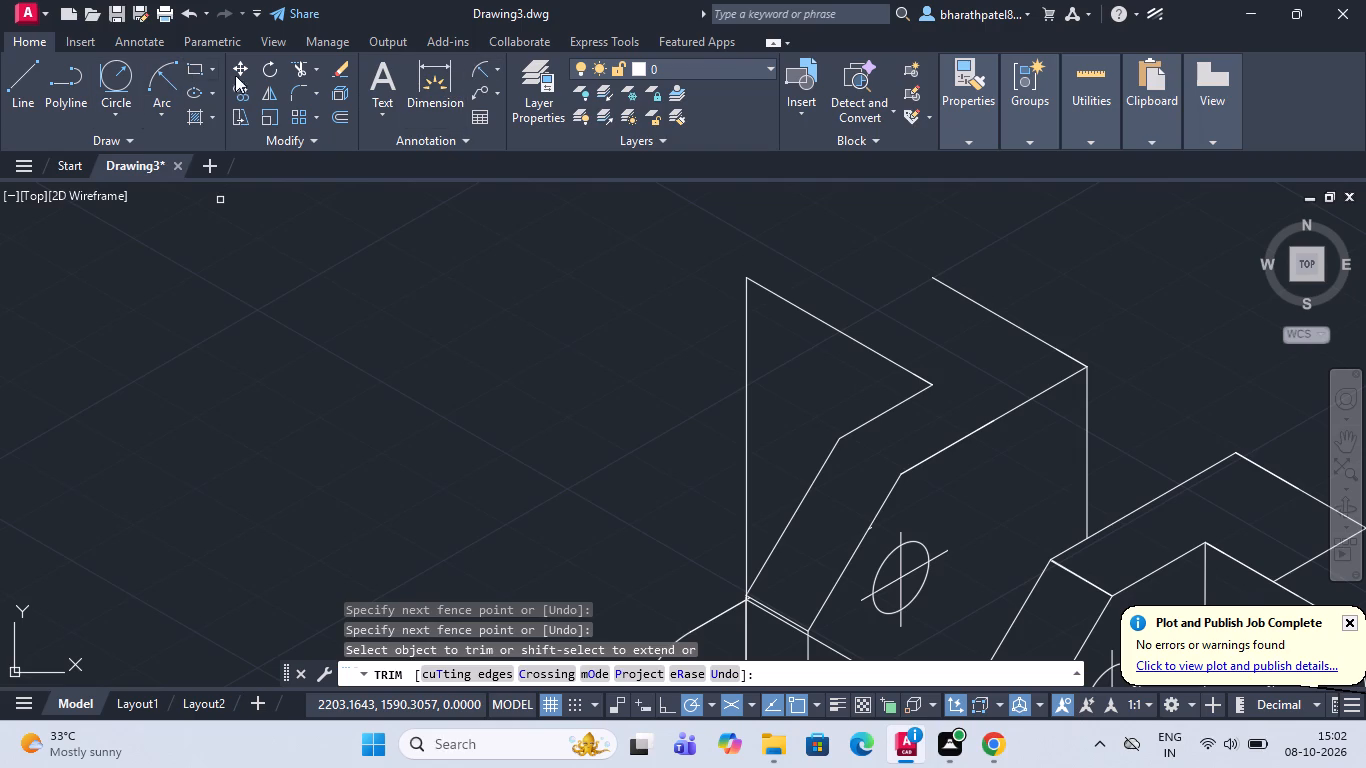
# Fillet the rear upright's sloping top edge with the new vertical line to round the outer corner.
pyautogui.click(297, 92)
pyautogui.click(802, 308)
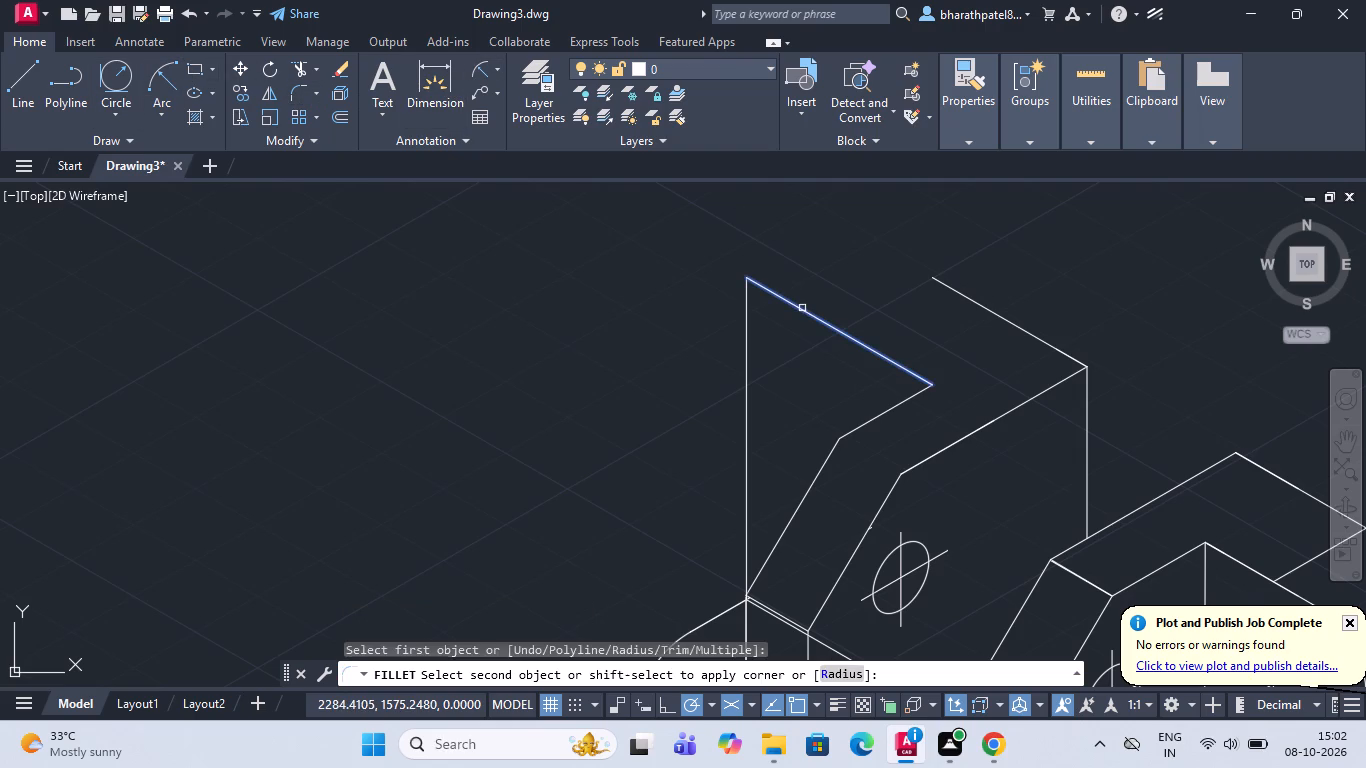
pyautogui.click(747, 339)
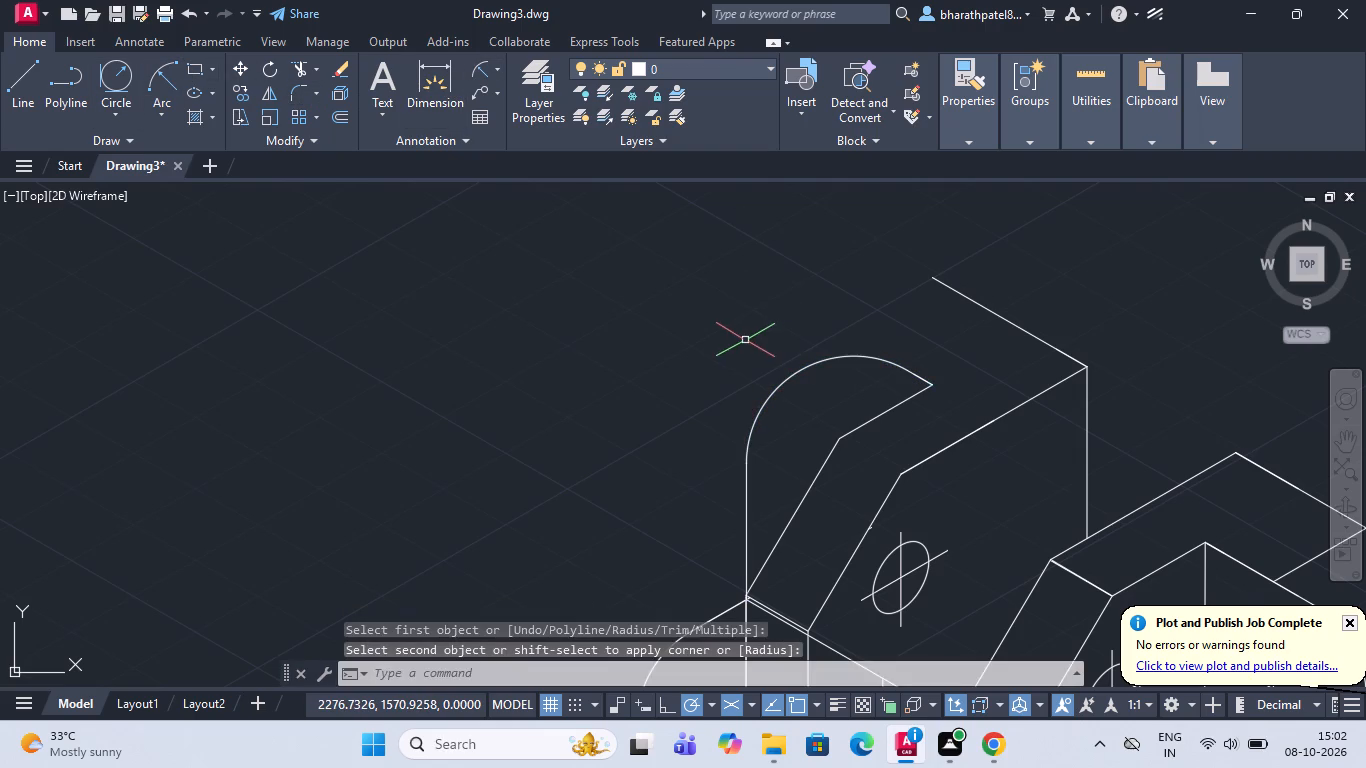
# Delete the long sloping line that starts at the new vertical line's foot and runs just below the uprights' lower edges.
pyautogui.scroll(-3, 767, 262)
pyautogui.scroll(4, 776, 333)
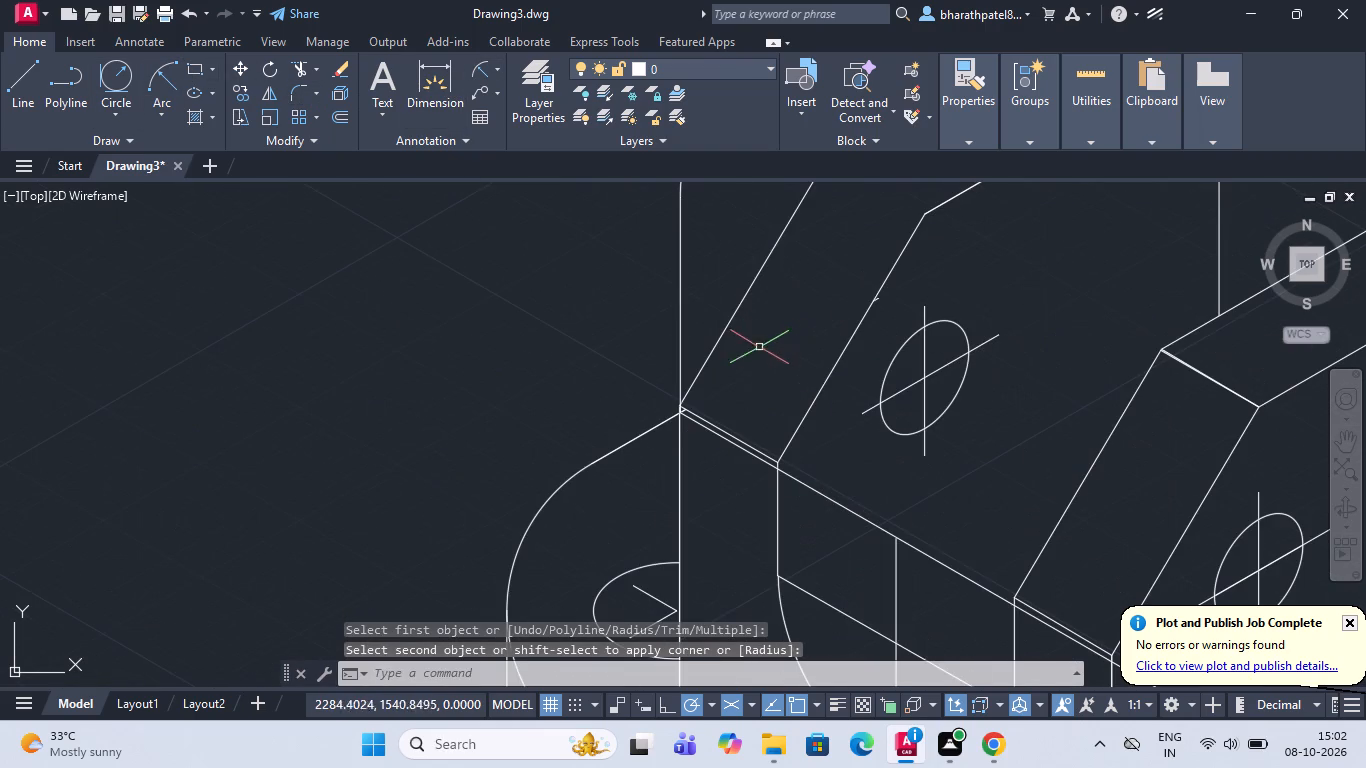
pyautogui.scroll(4, 707, 428)
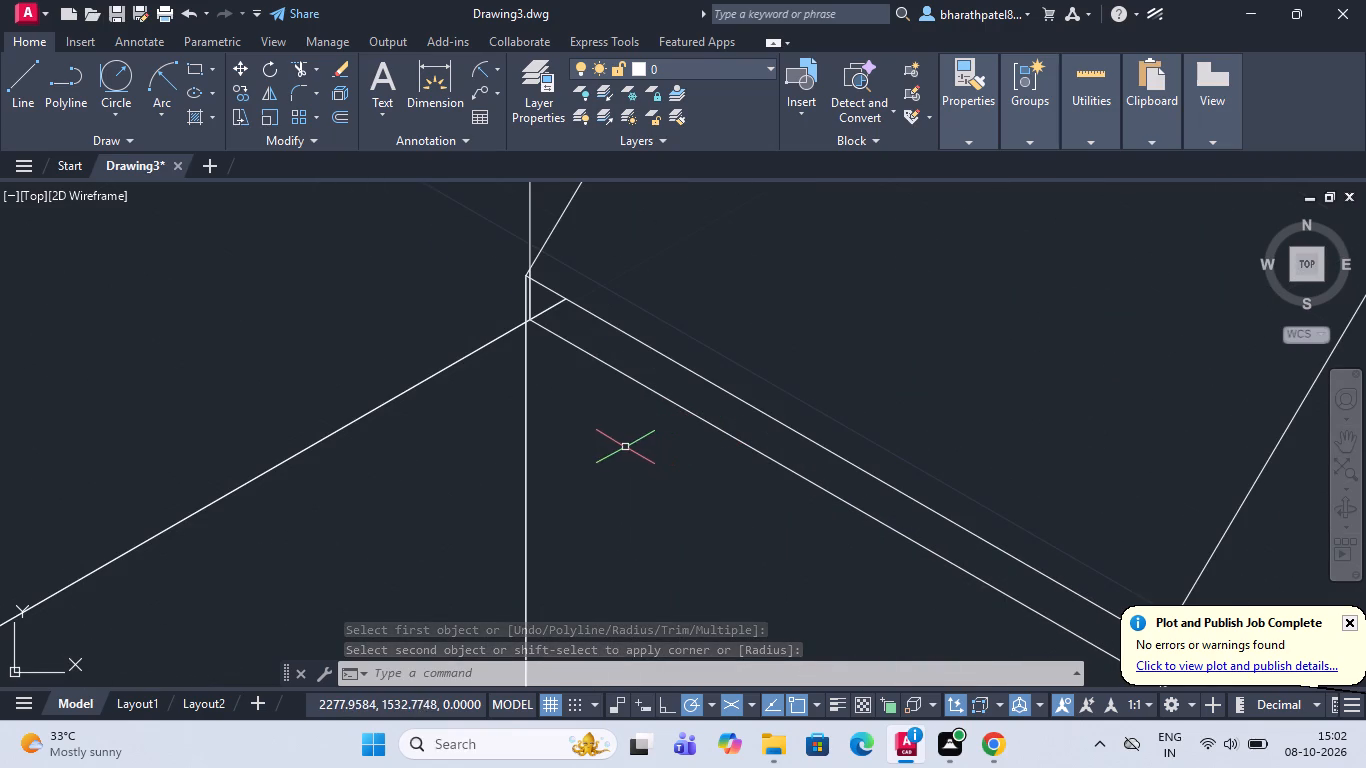
pyautogui.click(636, 381)
pyautogui.scroll(-6, 636, 381)
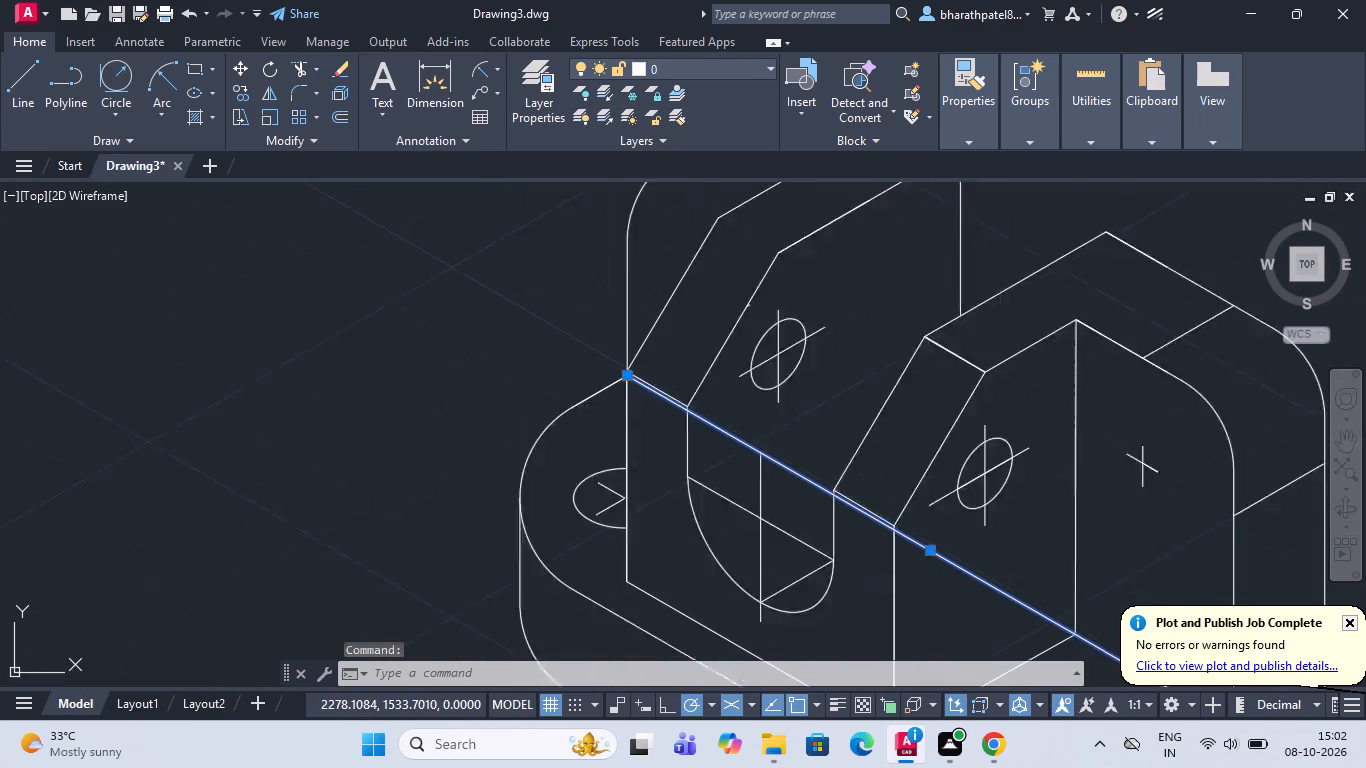
pyautogui.scroll(4, 603, 336)
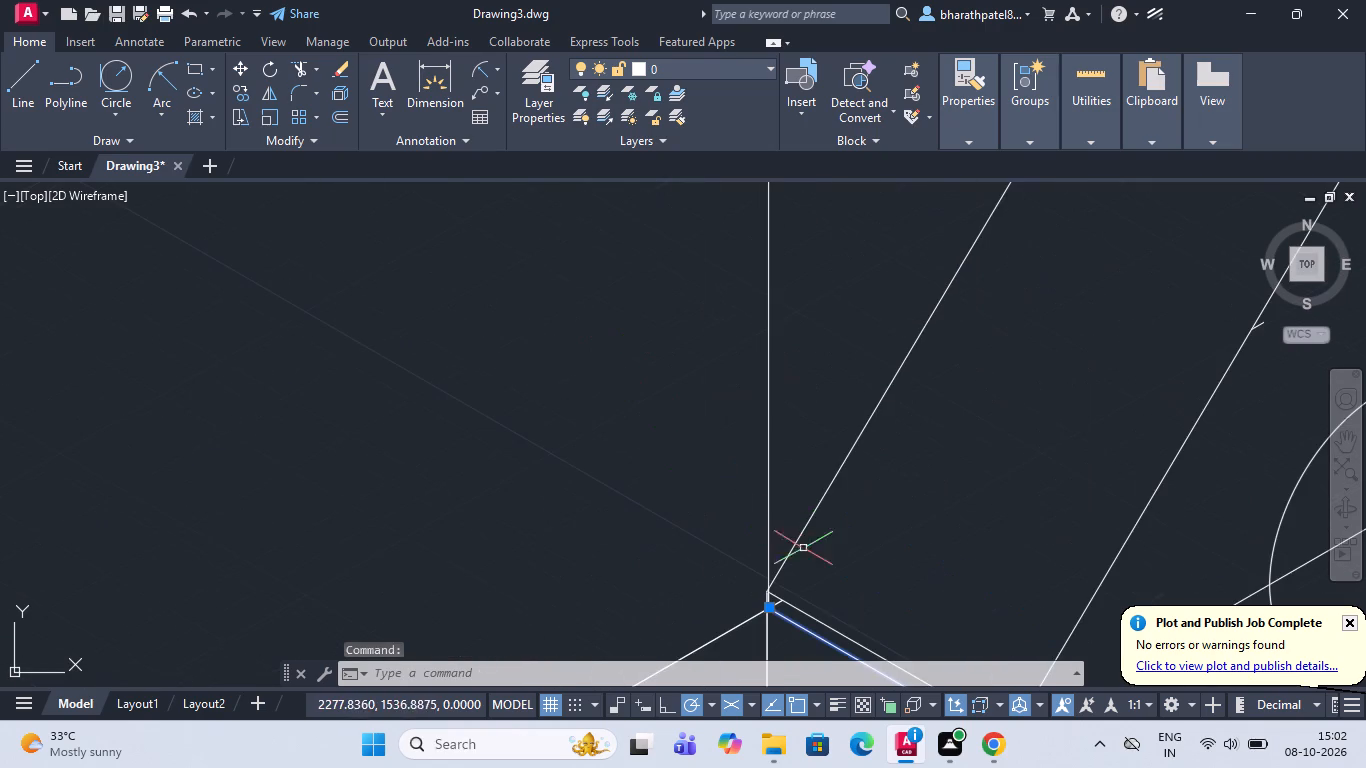
pyautogui.scroll(6, 803, 549)
pyautogui.scroll(-6, 800, 540)
pyautogui.scroll(5, 764, 639)
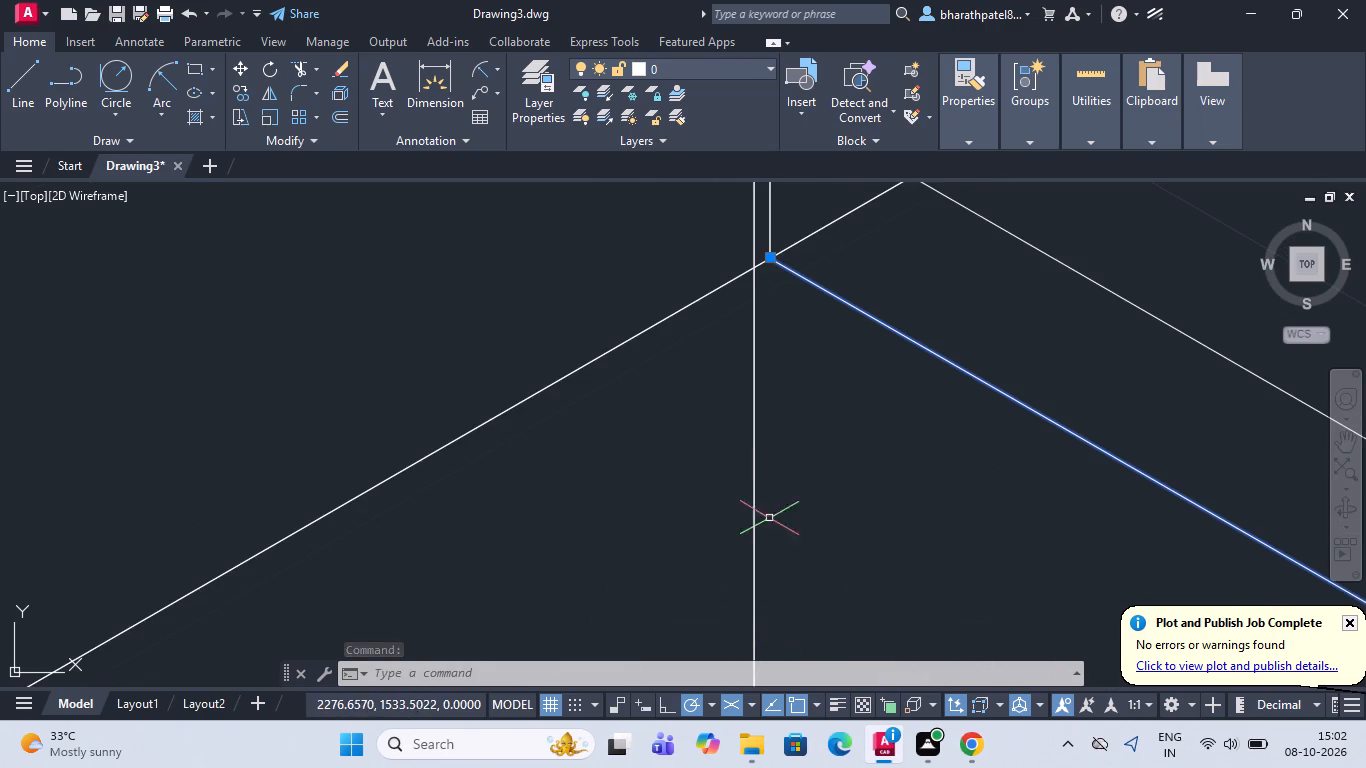
pyautogui.scroll(-3, 756, 430)
pyautogui.scroll(3, 756, 354)
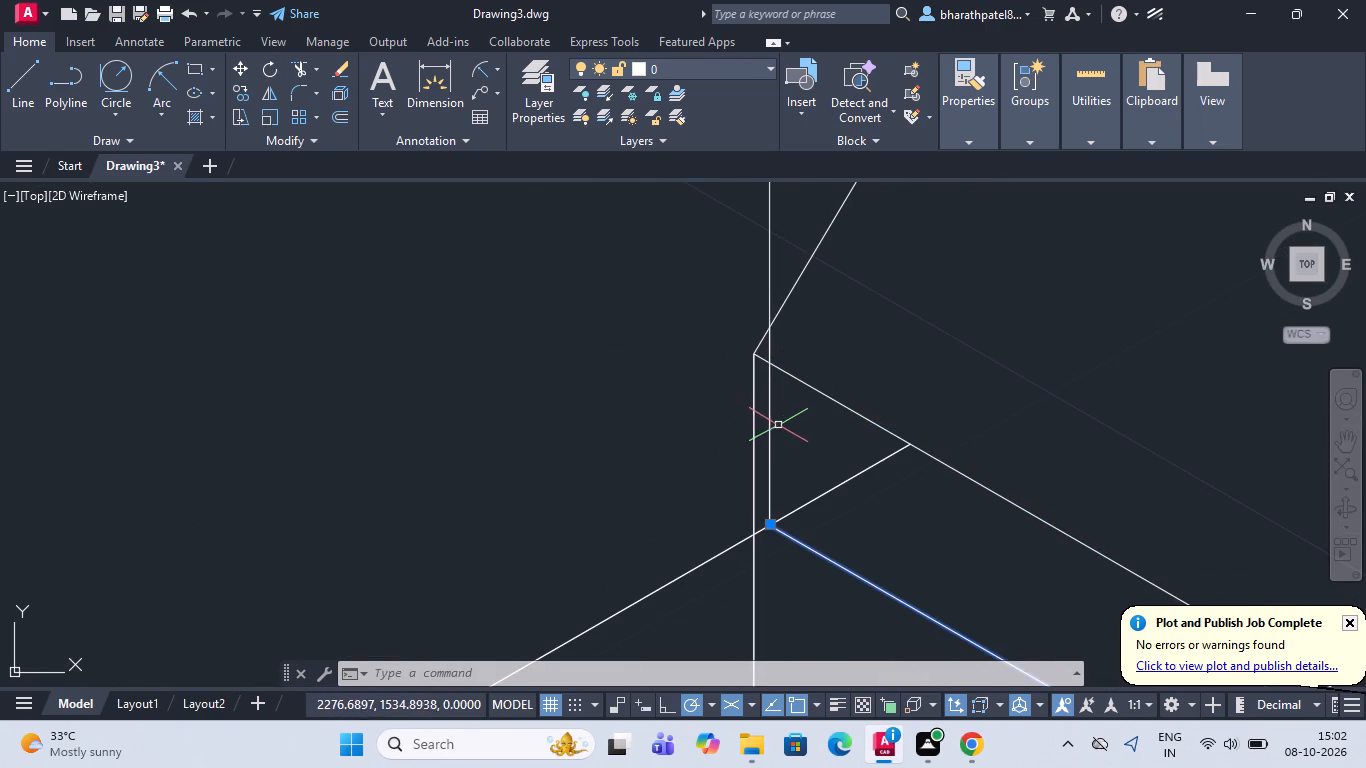
pyautogui.press('Delete')
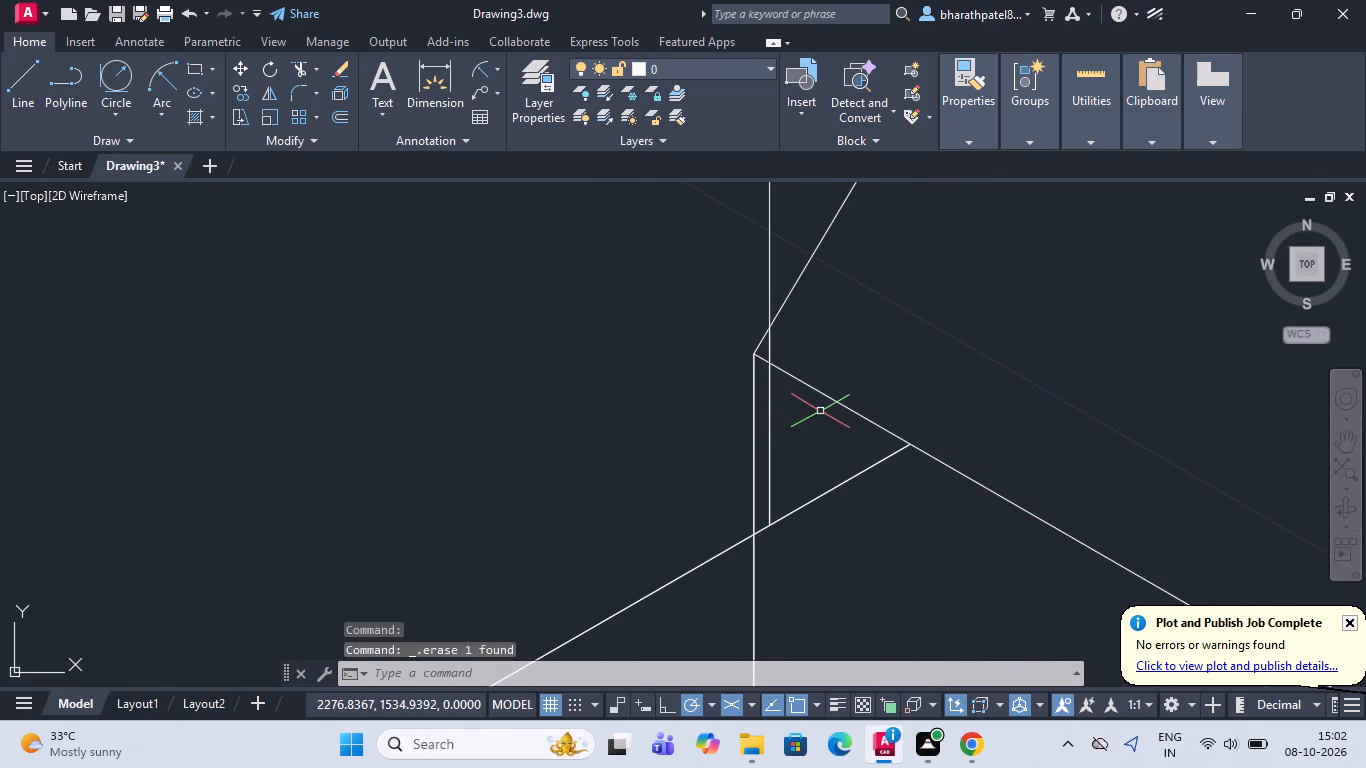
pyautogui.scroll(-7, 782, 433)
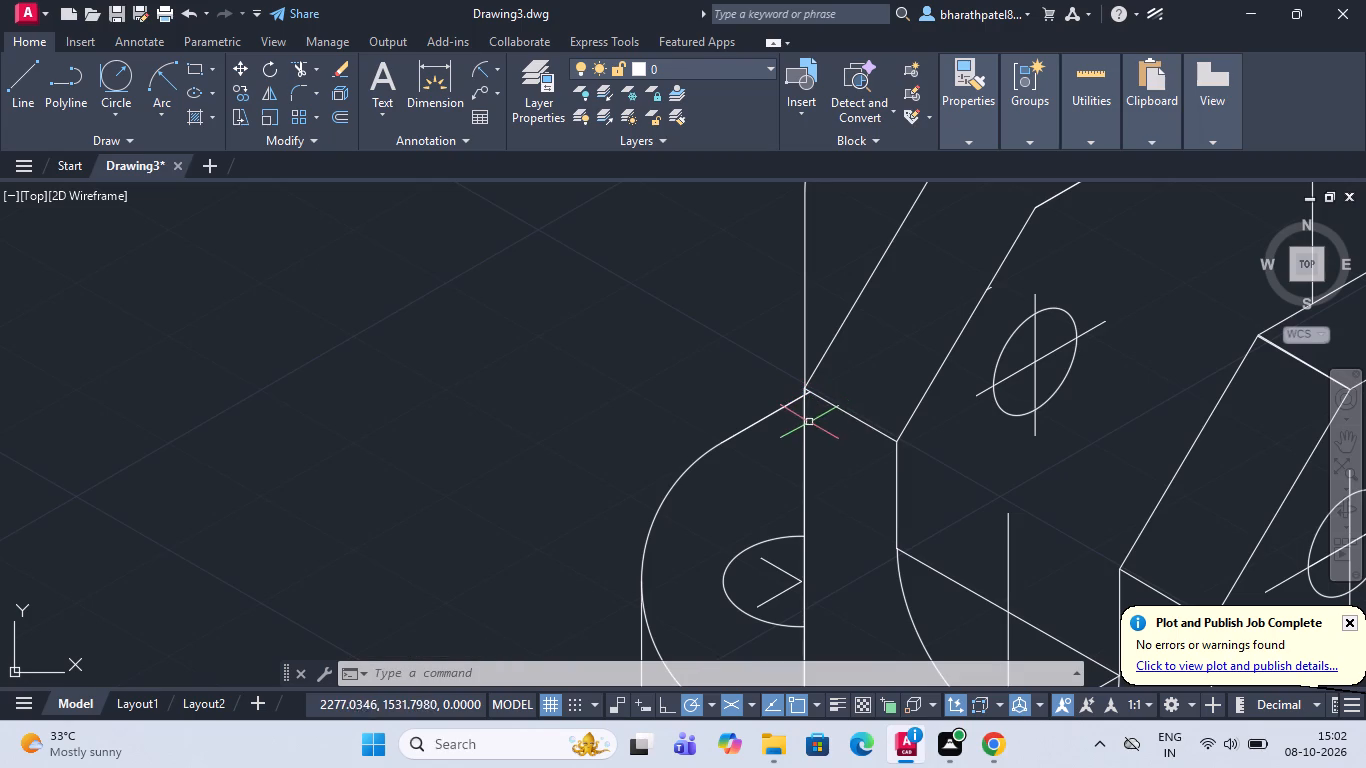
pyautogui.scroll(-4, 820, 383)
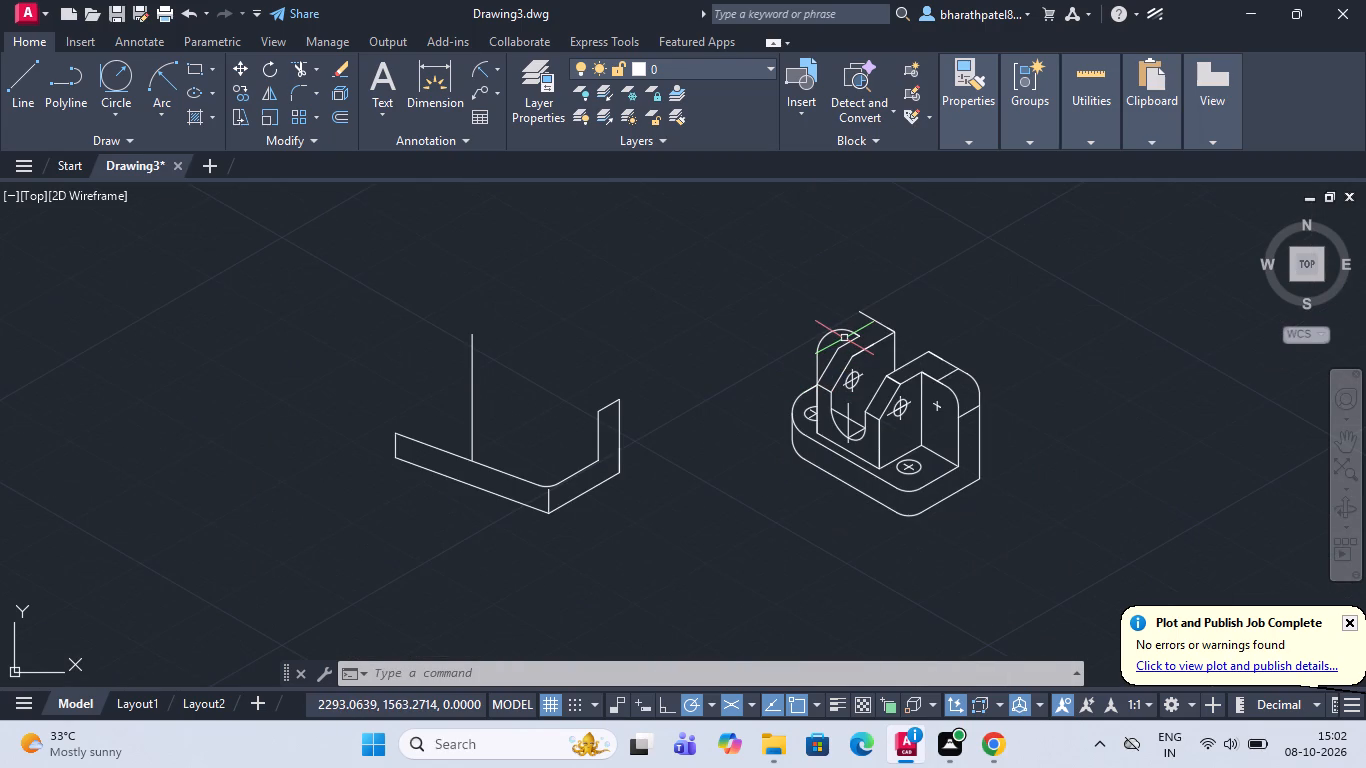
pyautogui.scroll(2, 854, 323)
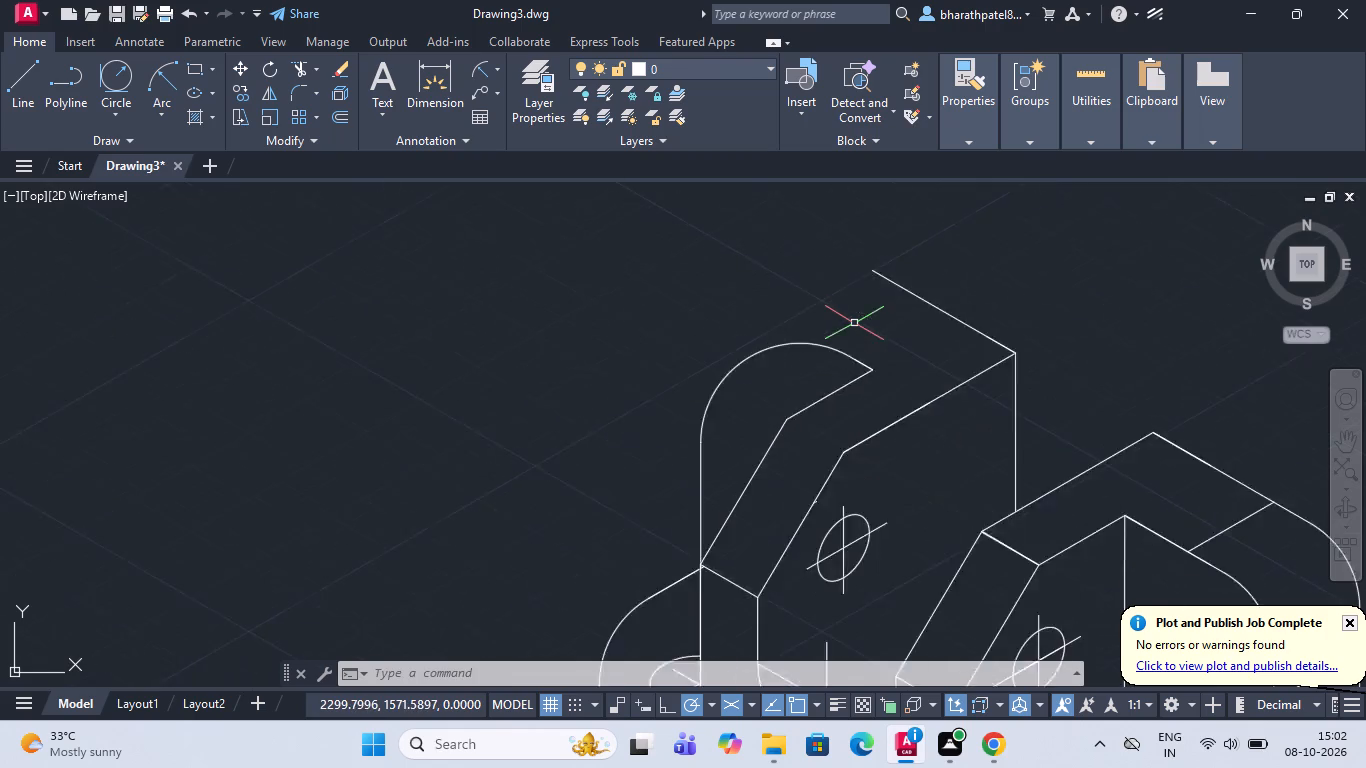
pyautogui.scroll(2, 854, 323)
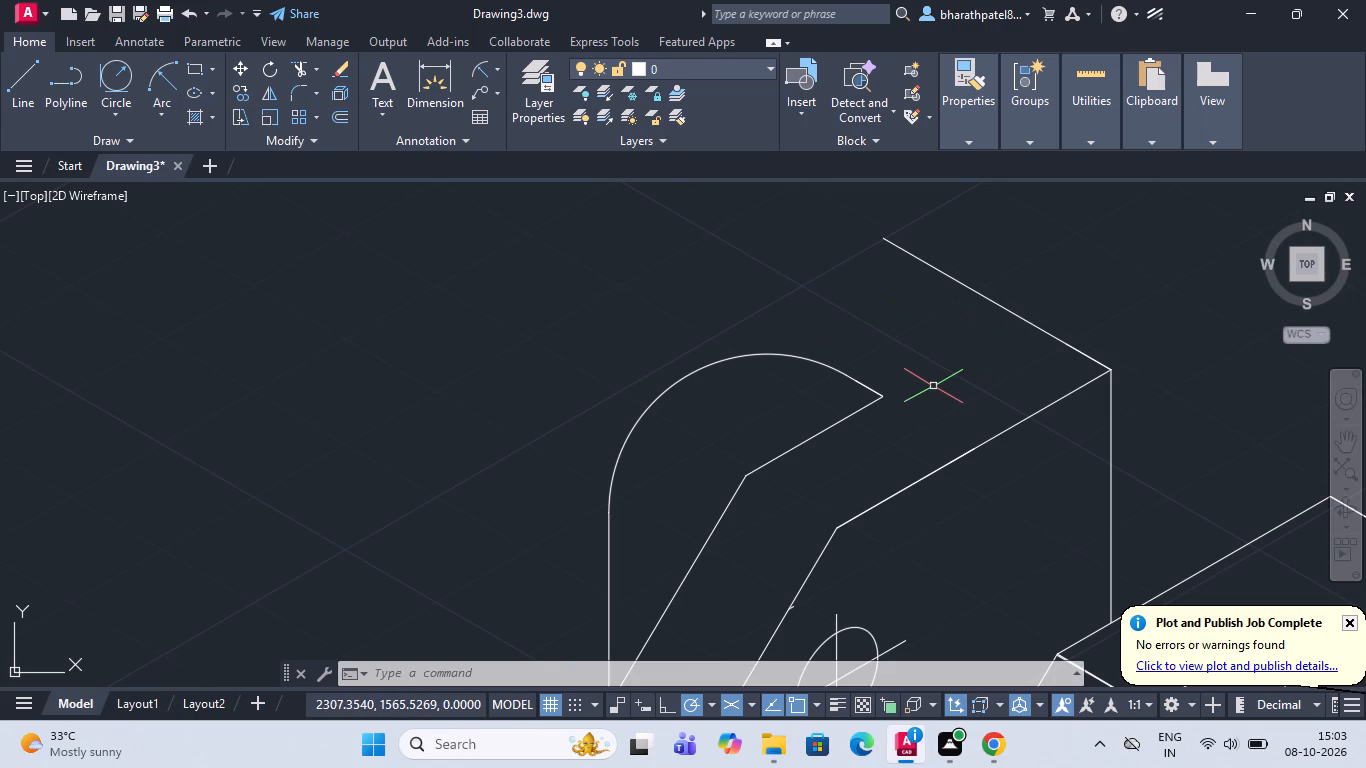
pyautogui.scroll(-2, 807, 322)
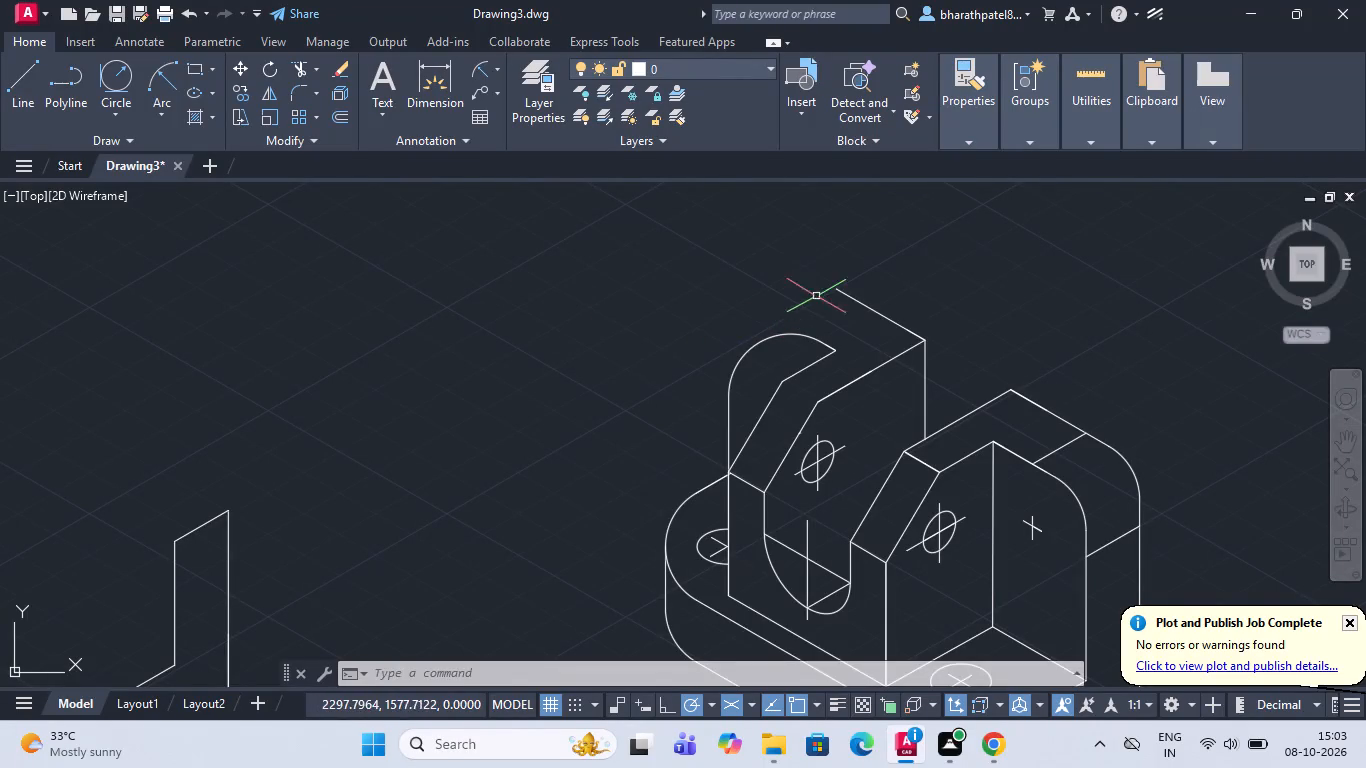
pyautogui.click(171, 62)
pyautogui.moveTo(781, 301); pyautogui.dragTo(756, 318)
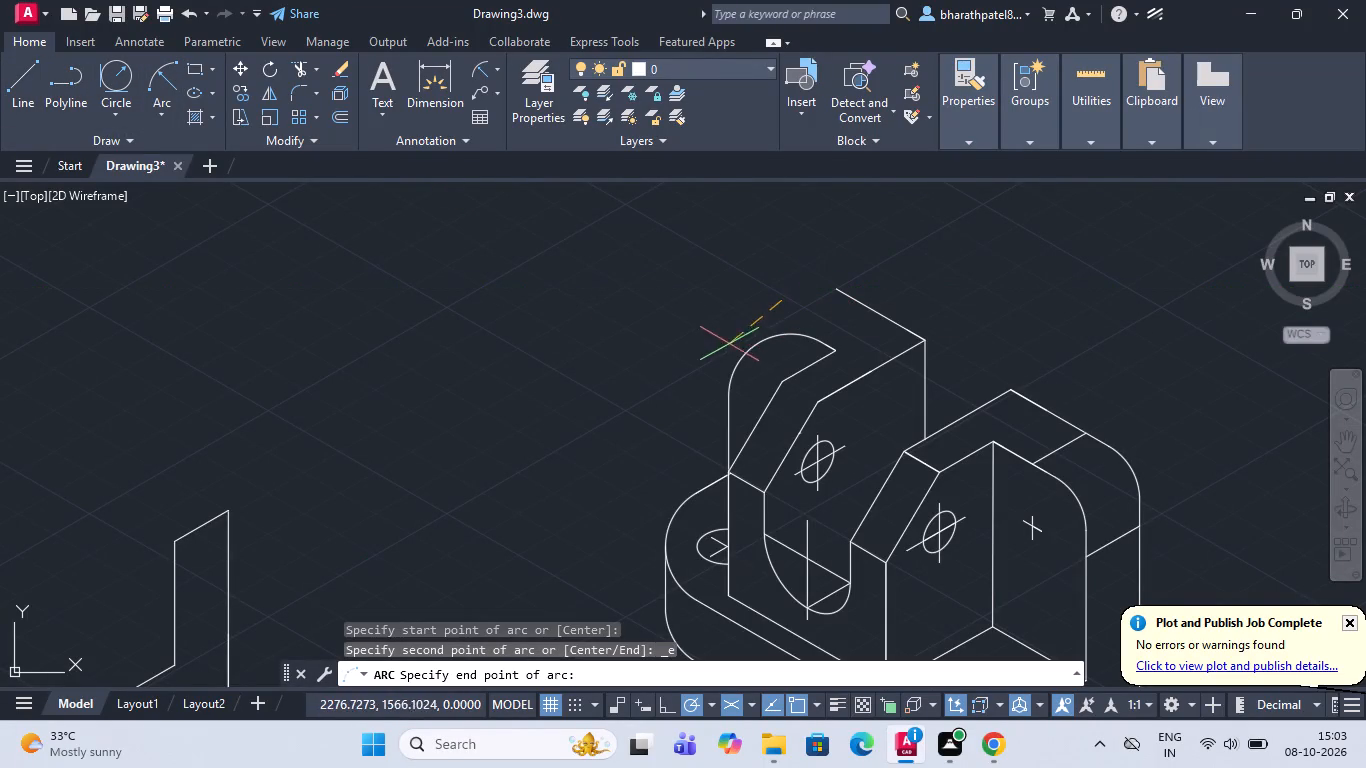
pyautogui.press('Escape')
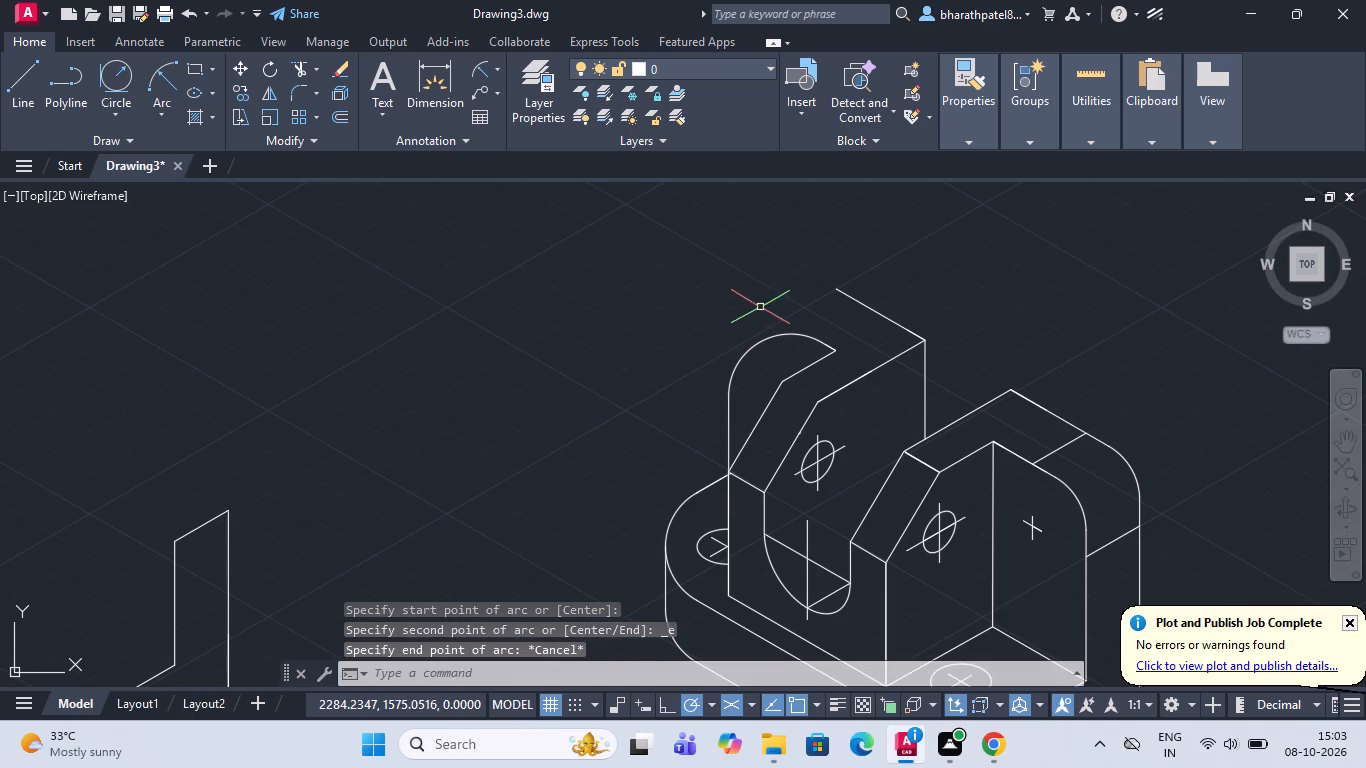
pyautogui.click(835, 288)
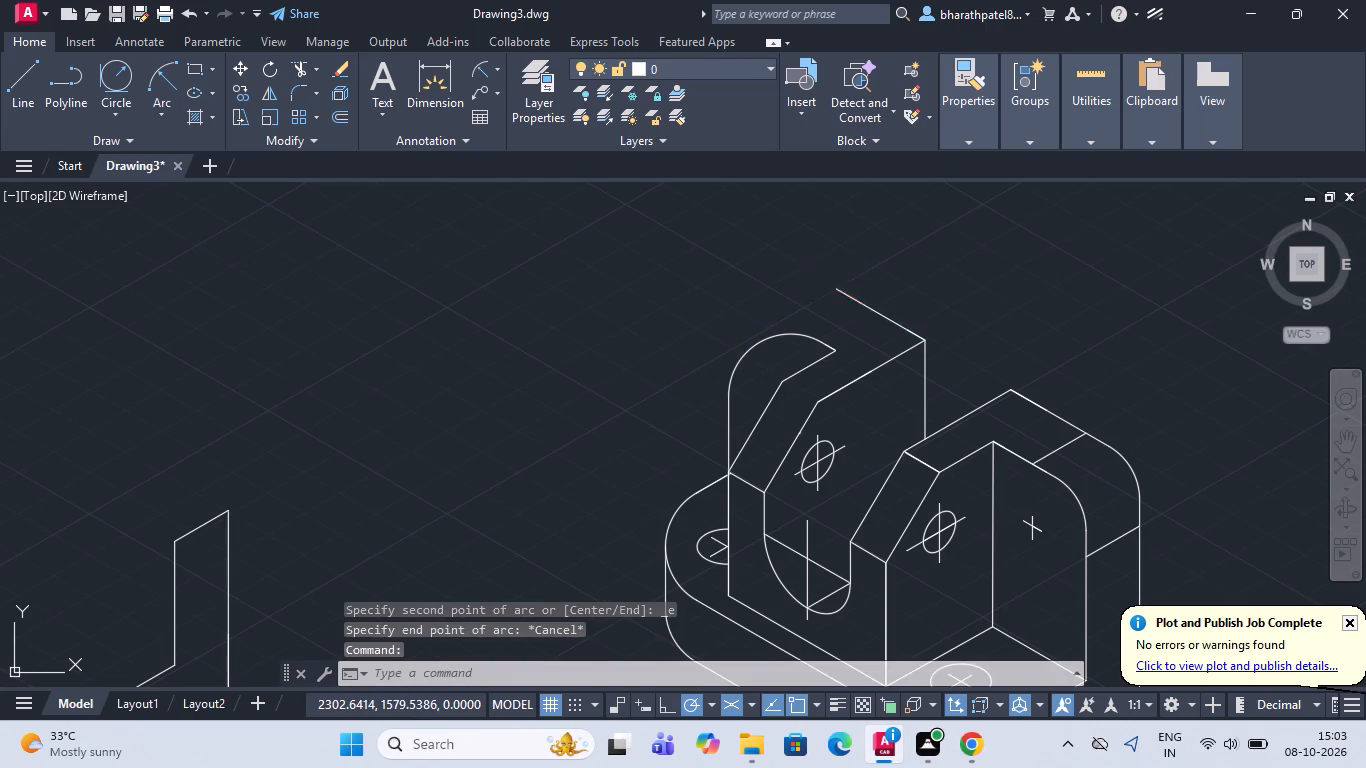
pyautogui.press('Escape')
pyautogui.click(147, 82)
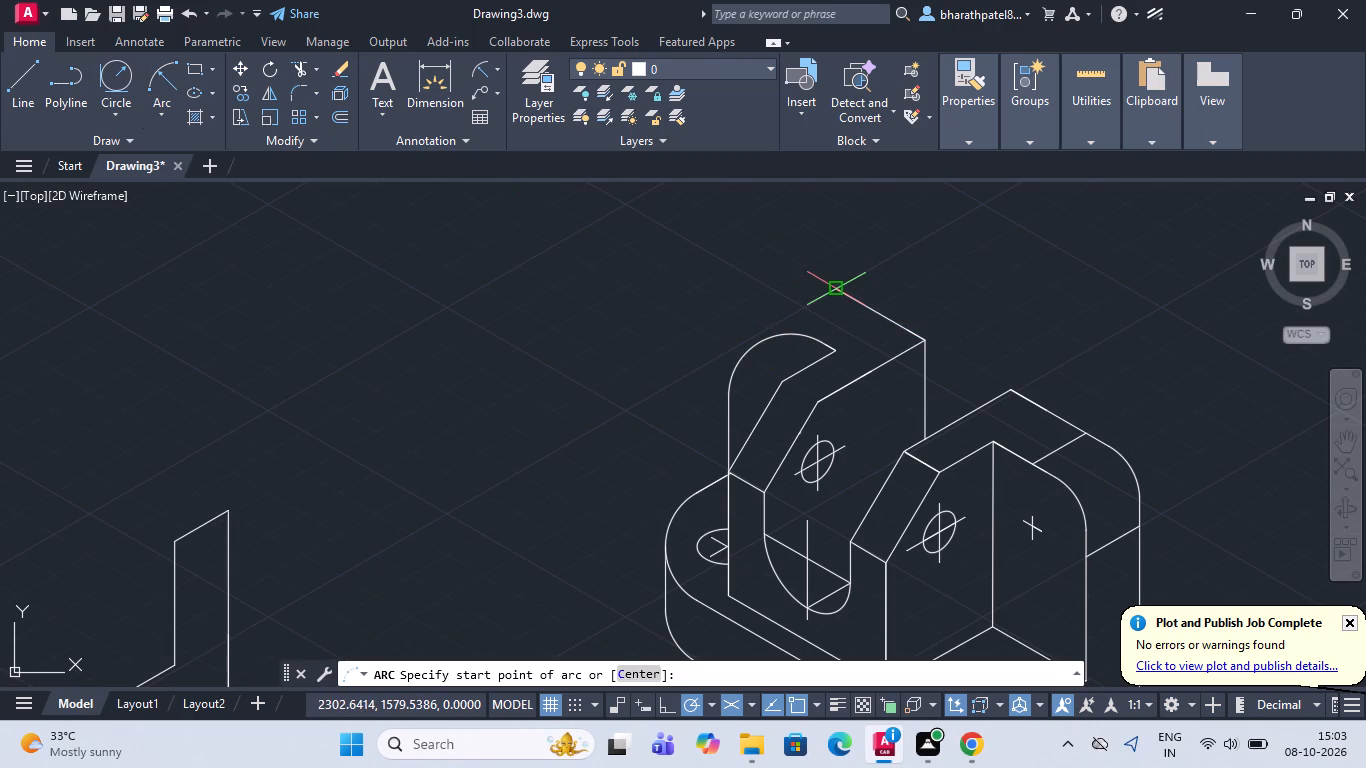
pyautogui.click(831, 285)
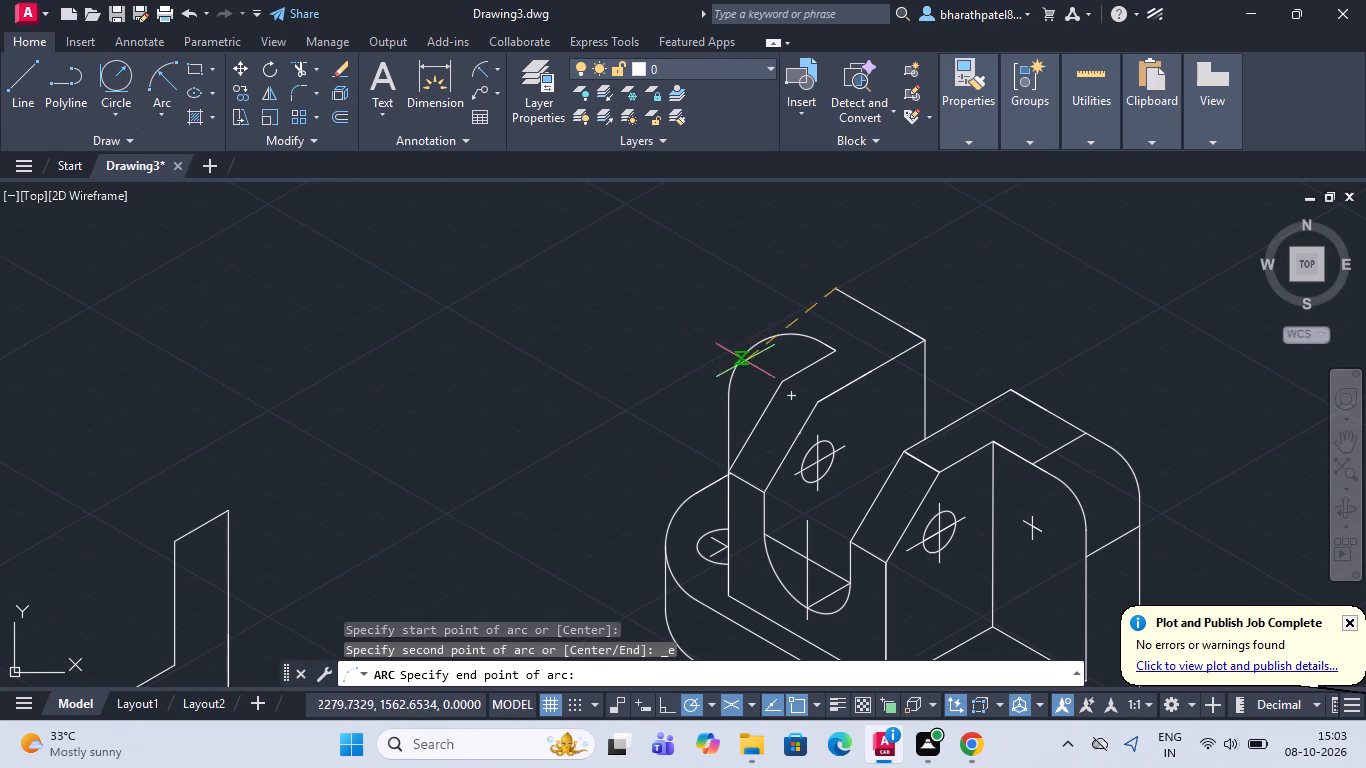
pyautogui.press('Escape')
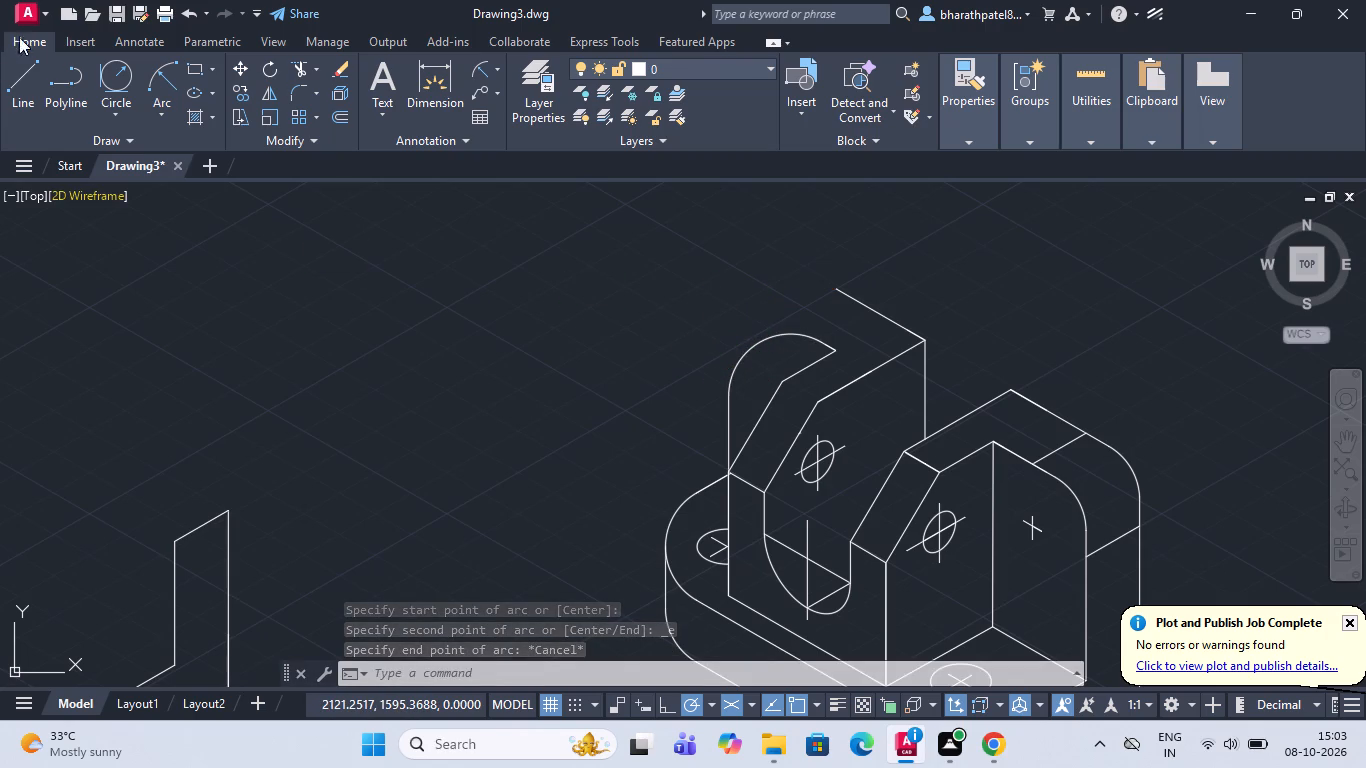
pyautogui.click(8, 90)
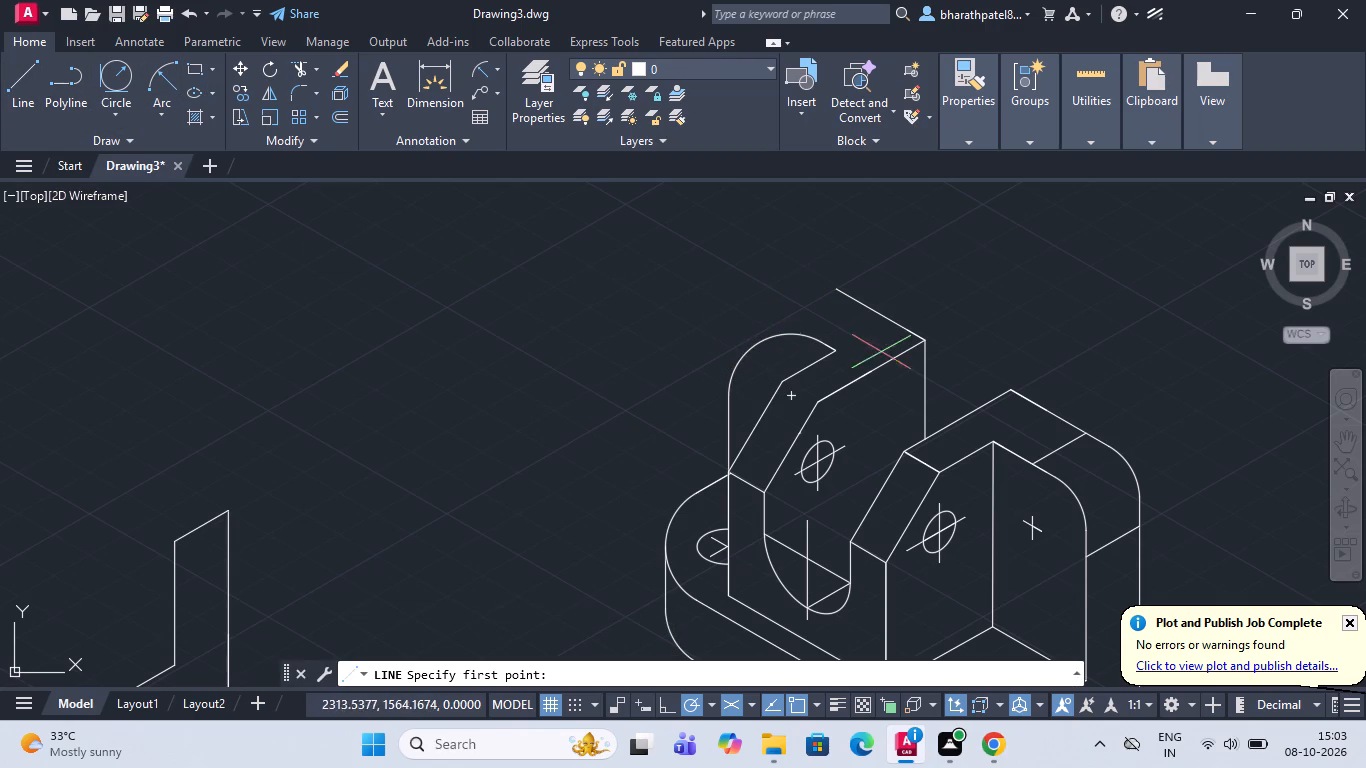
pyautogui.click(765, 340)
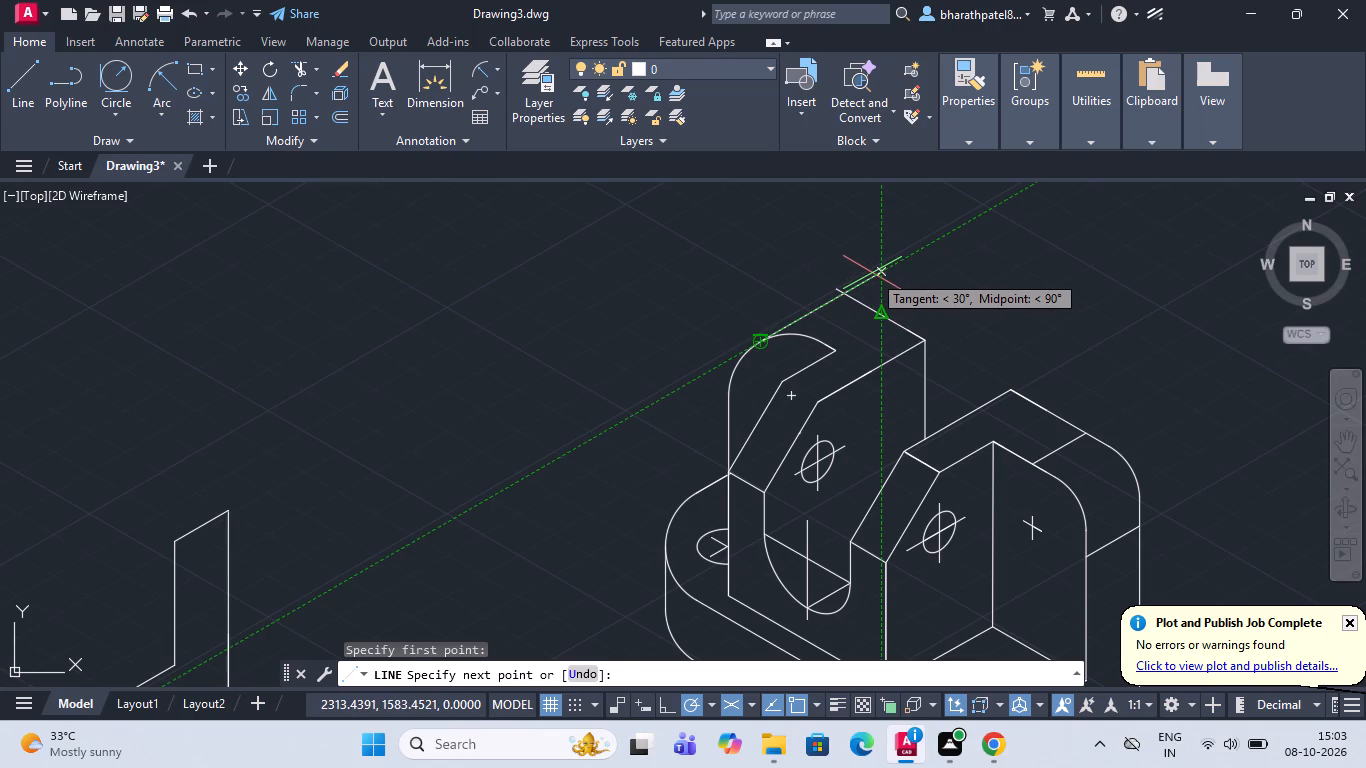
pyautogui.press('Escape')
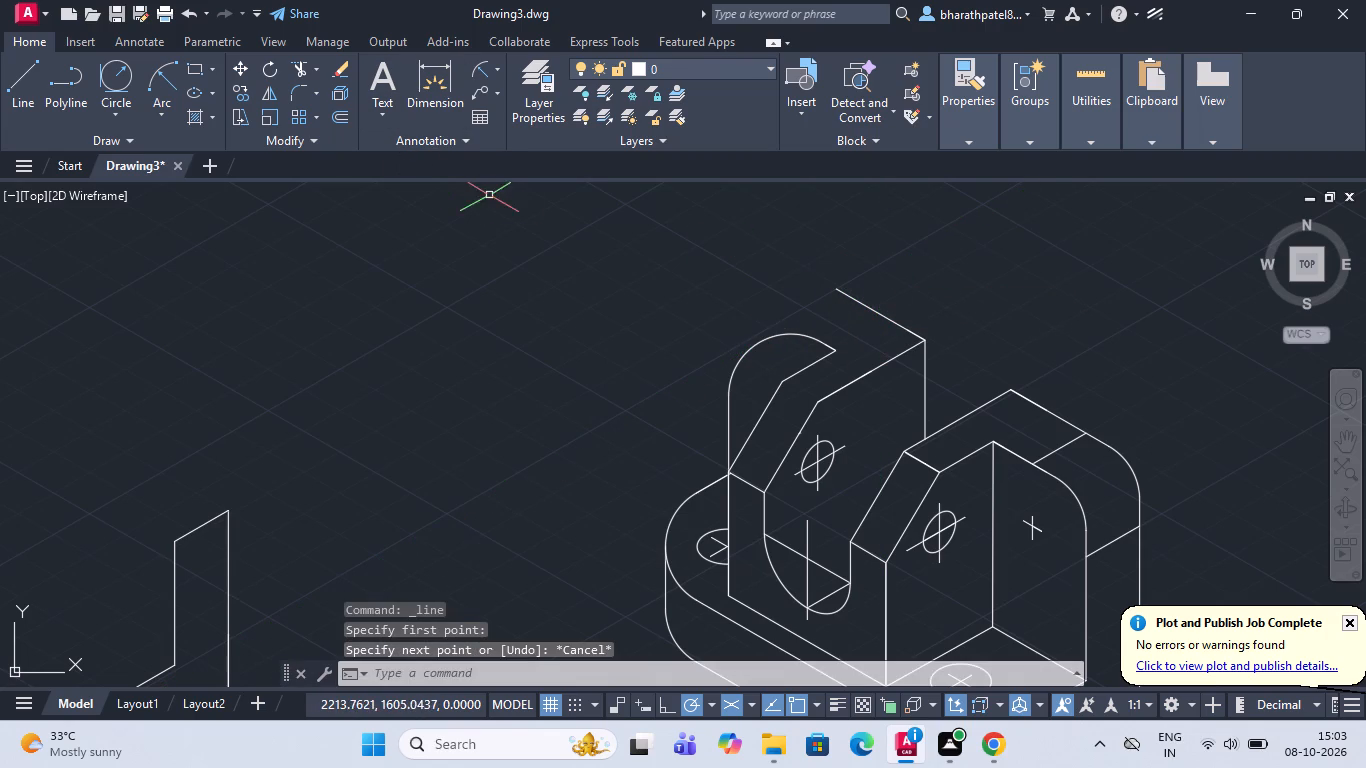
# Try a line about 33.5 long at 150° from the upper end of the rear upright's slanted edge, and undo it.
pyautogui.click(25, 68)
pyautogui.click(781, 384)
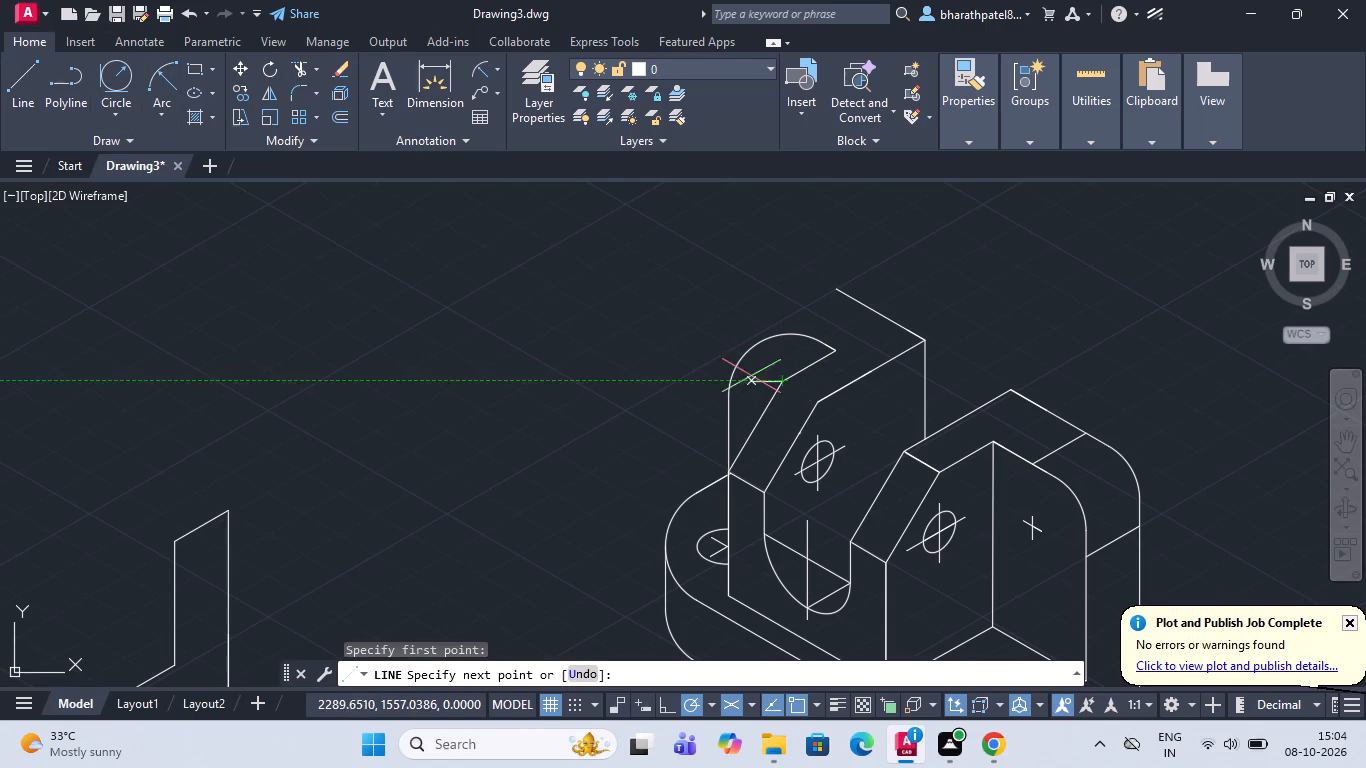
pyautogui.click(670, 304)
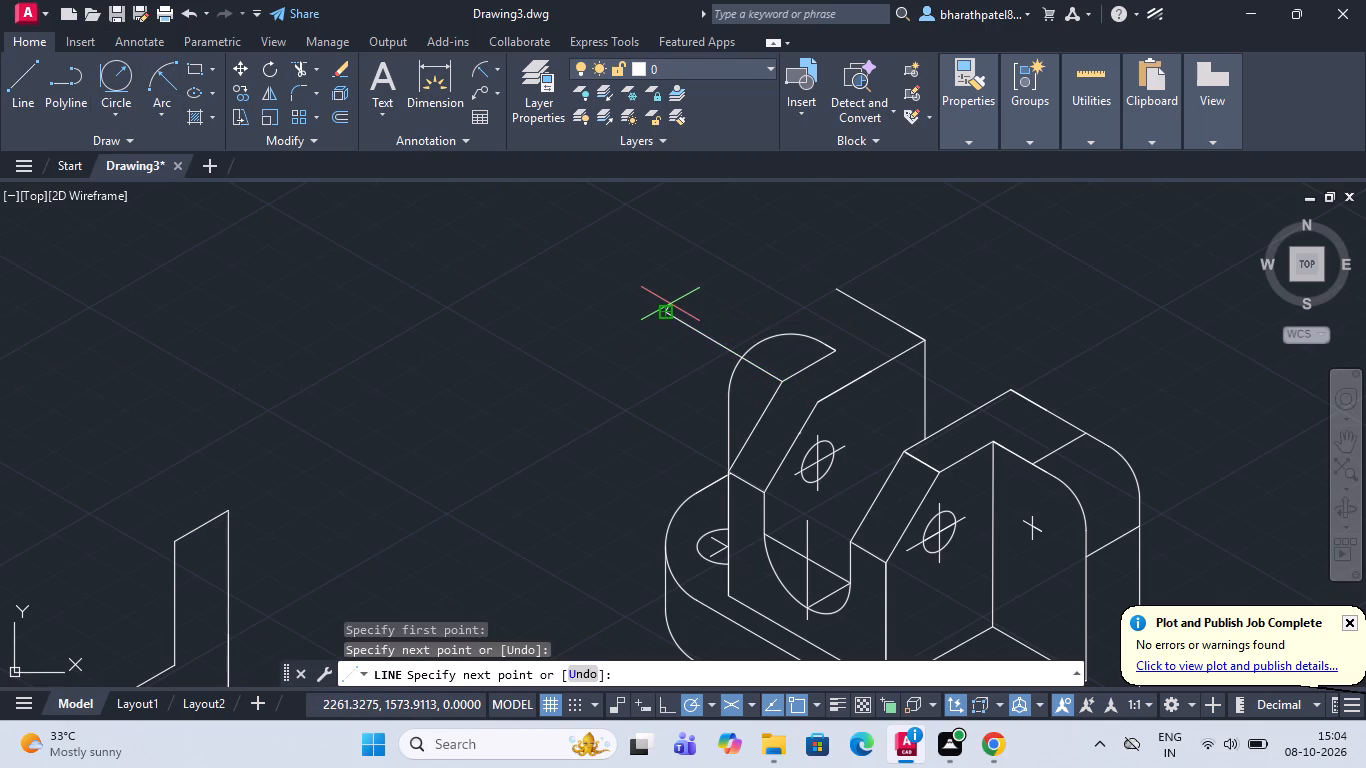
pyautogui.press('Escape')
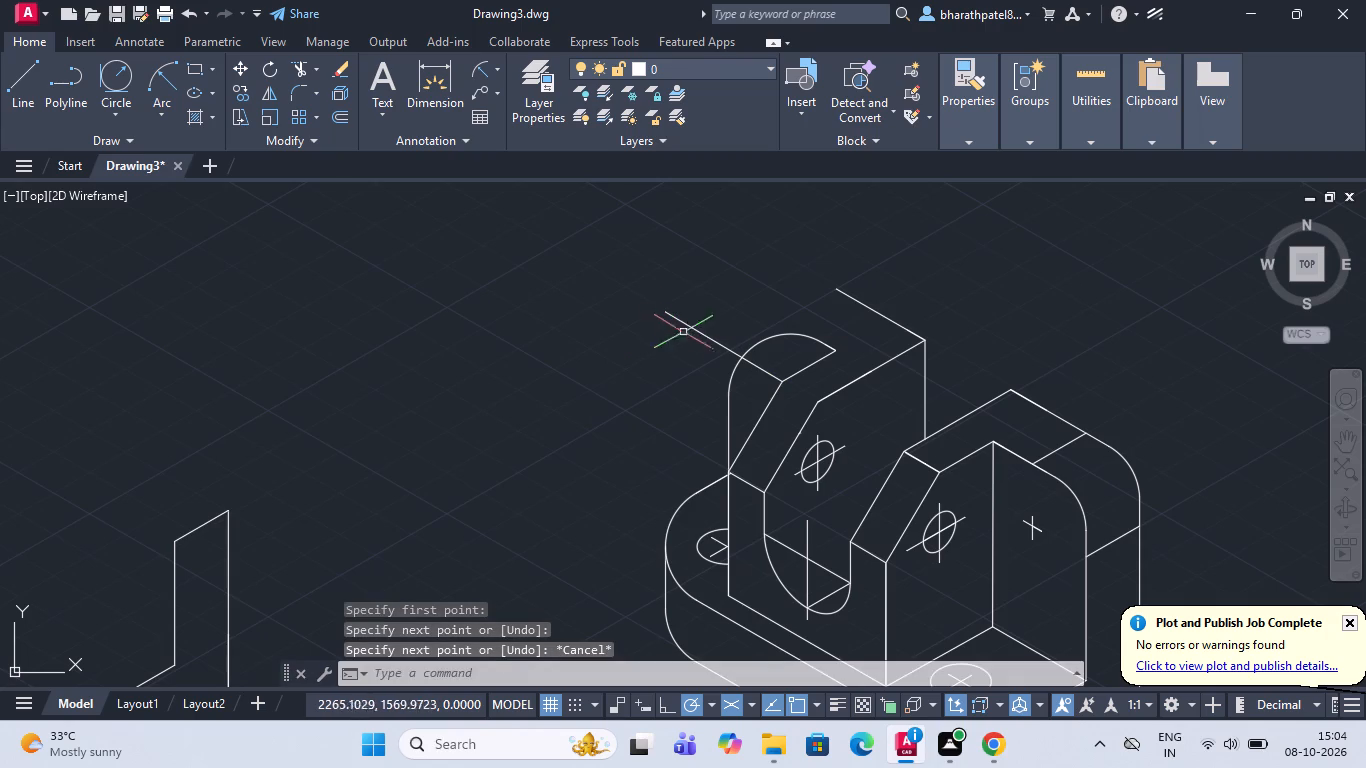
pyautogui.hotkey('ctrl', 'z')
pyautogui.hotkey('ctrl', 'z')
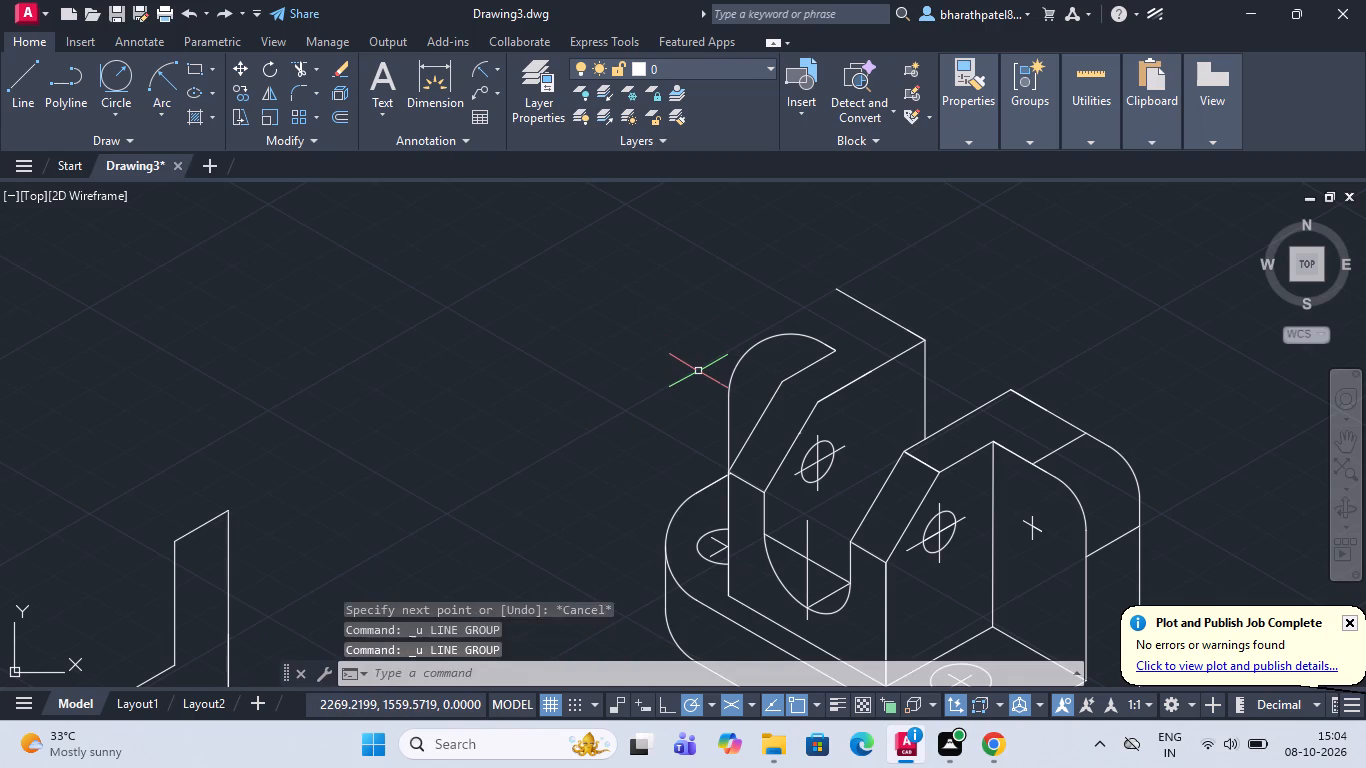
# Undo the earlier edits, including the sloping line's deletion, back through the fillet on the rear upright's outer corner.
pyautogui.hotkey('ctrl', 'z')
pyautogui.hotkey('ctrl', 'z')
pyautogui.hotkey('ctrl', 'z')
pyautogui.scroll(-4, 698, 371)
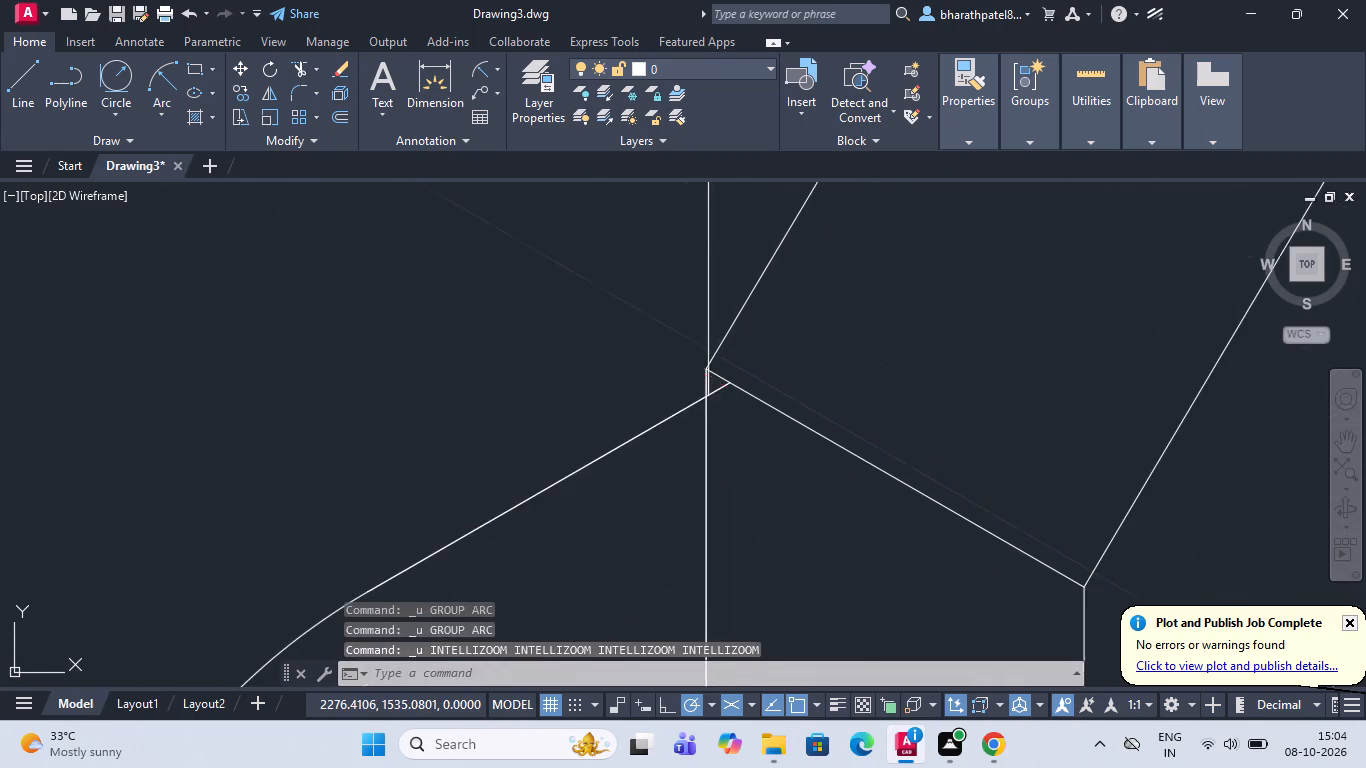
pyautogui.scroll(-10, 698, 371)
pyautogui.hotkey('ctrl', 'z')
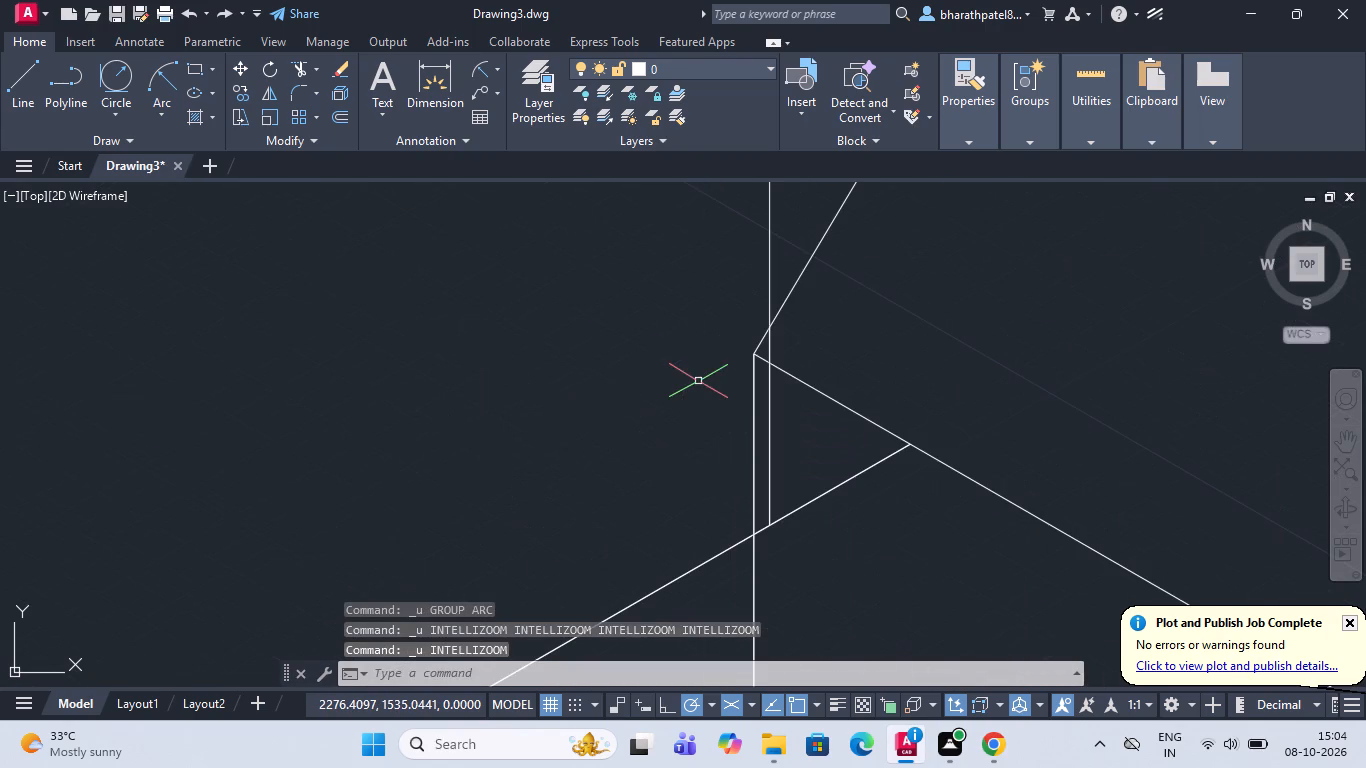
pyautogui.hotkey('ctrl', 'z')
pyautogui.keyDown('ctrl'); pyautogui.scroll(-12, 698, 381); pyautogui.keyUp('ctrl')
pyautogui.hotkey('ctrl', 'z')
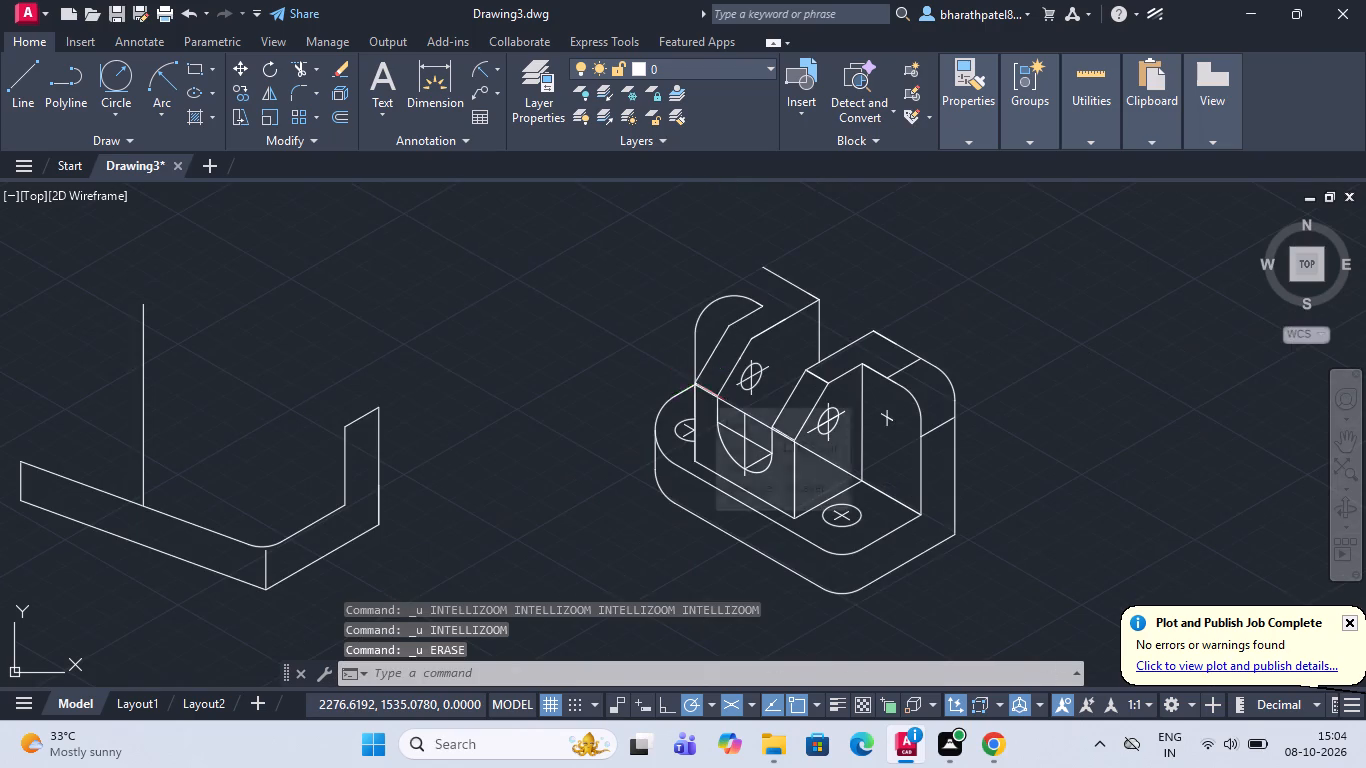
pyautogui.keyDown('ctrl'); pyautogui.scroll(-12, 695, 383); pyautogui.keyUp('ctrl')
pyautogui.hotkey('ctrl', 'z')
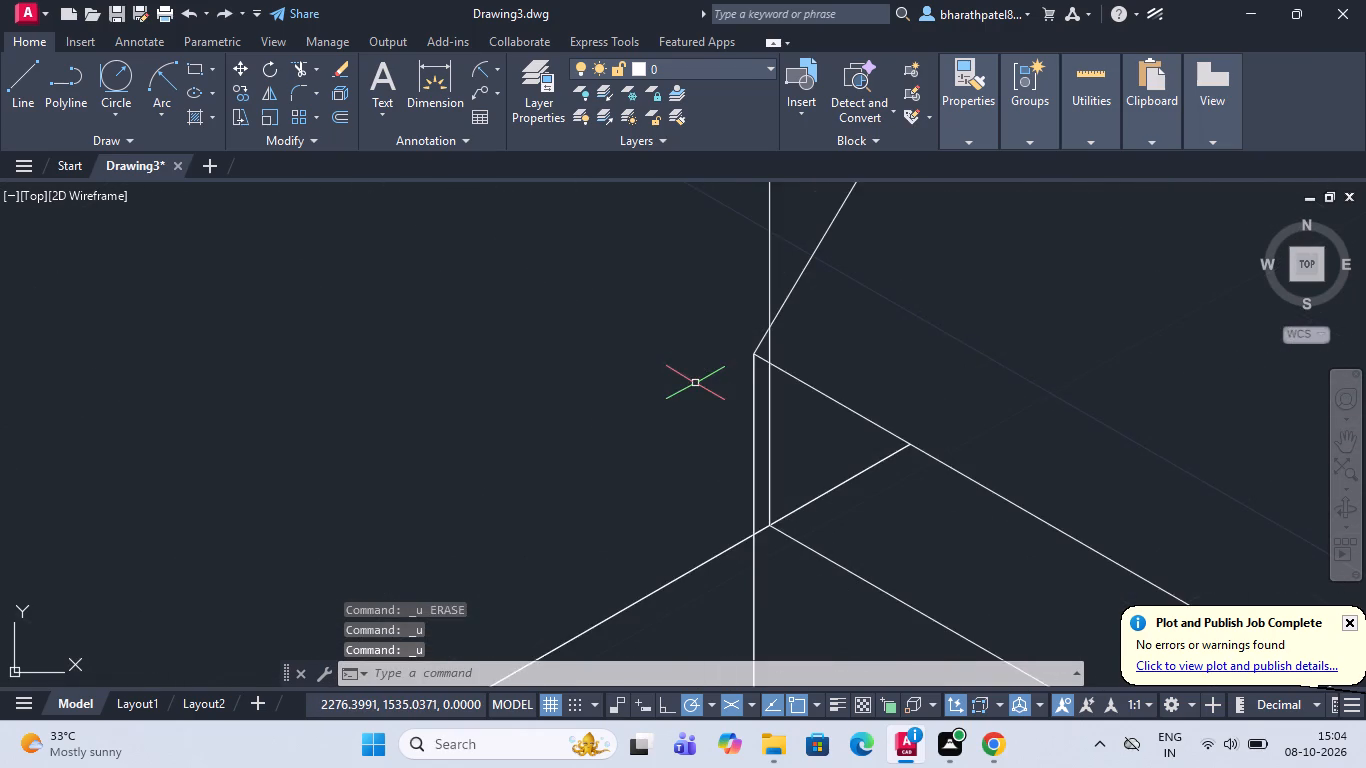
pyautogui.keyDown('ctrl'); pyautogui.scroll(-14, 695, 383); pyautogui.keyUp('ctrl')
pyautogui.keyDown('ctrl'); pyautogui.scroll(-7, 693, 389); pyautogui.keyUp('ctrl')
pyautogui.hotkey('ctrl', 'z')
pyautogui.hotkey('ctrl', 'z')
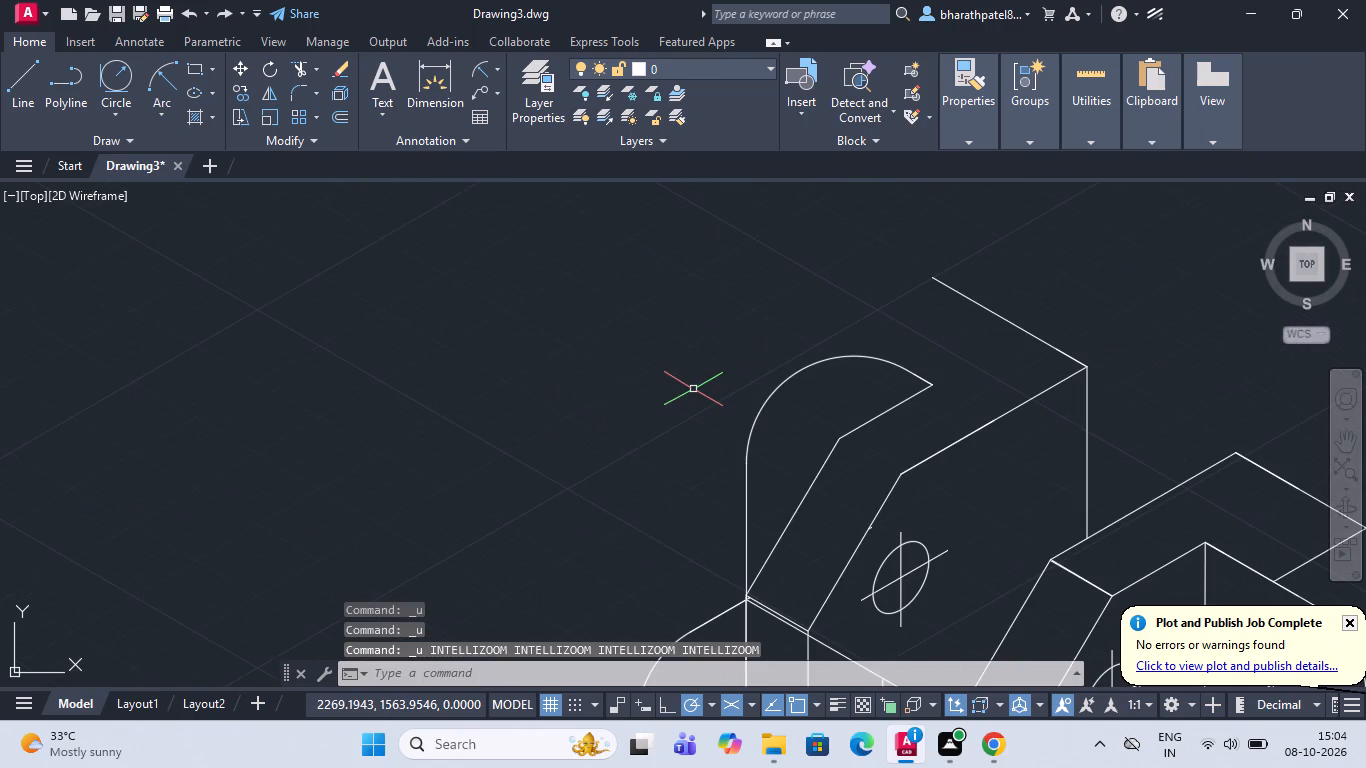
pyautogui.hotkey('ctrl', 'z')
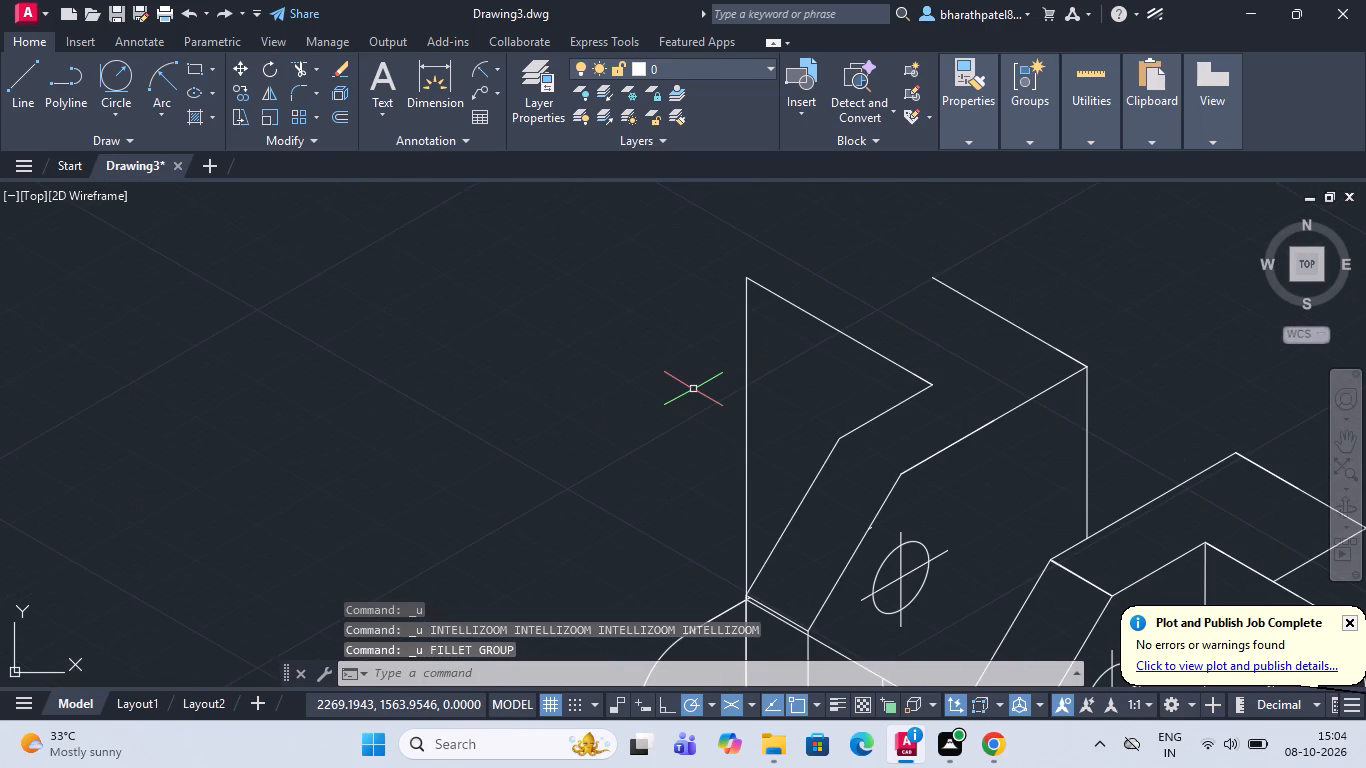
# Draw a line from the upper end of the rear upright's slanted edge, parallel to its sloping top edge and past the outer vertical.
pyautogui.scroll(-3, 693, 389)
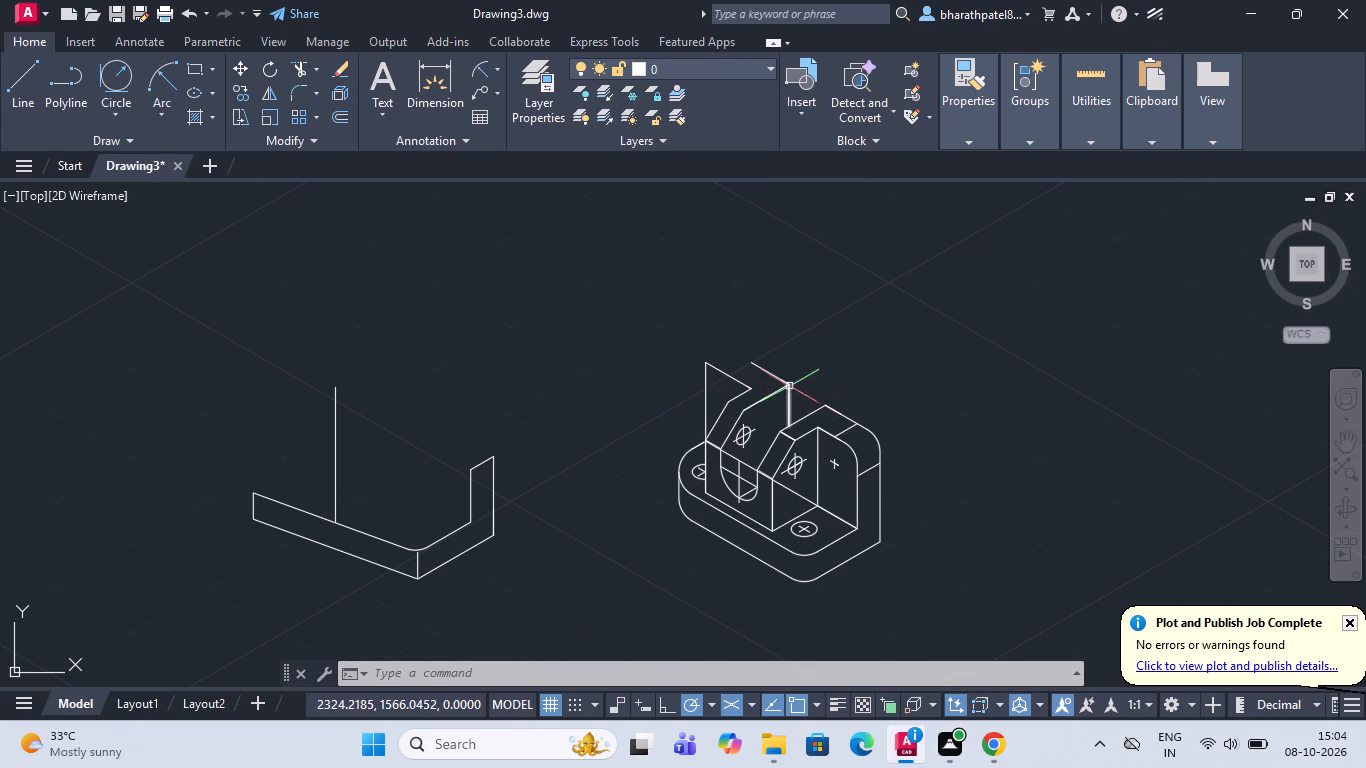
pyautogui.scroll(1, 788, 386)
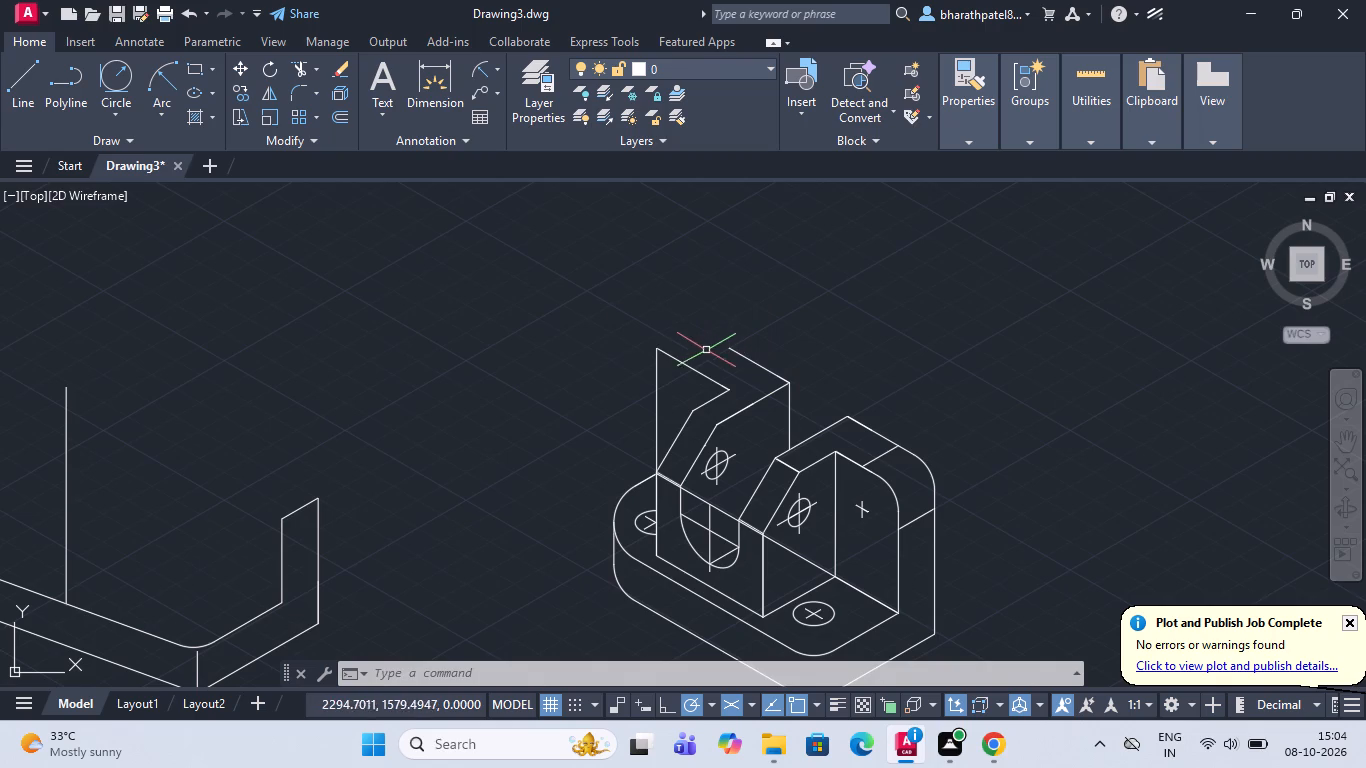
pyautogui.click(7, 87)
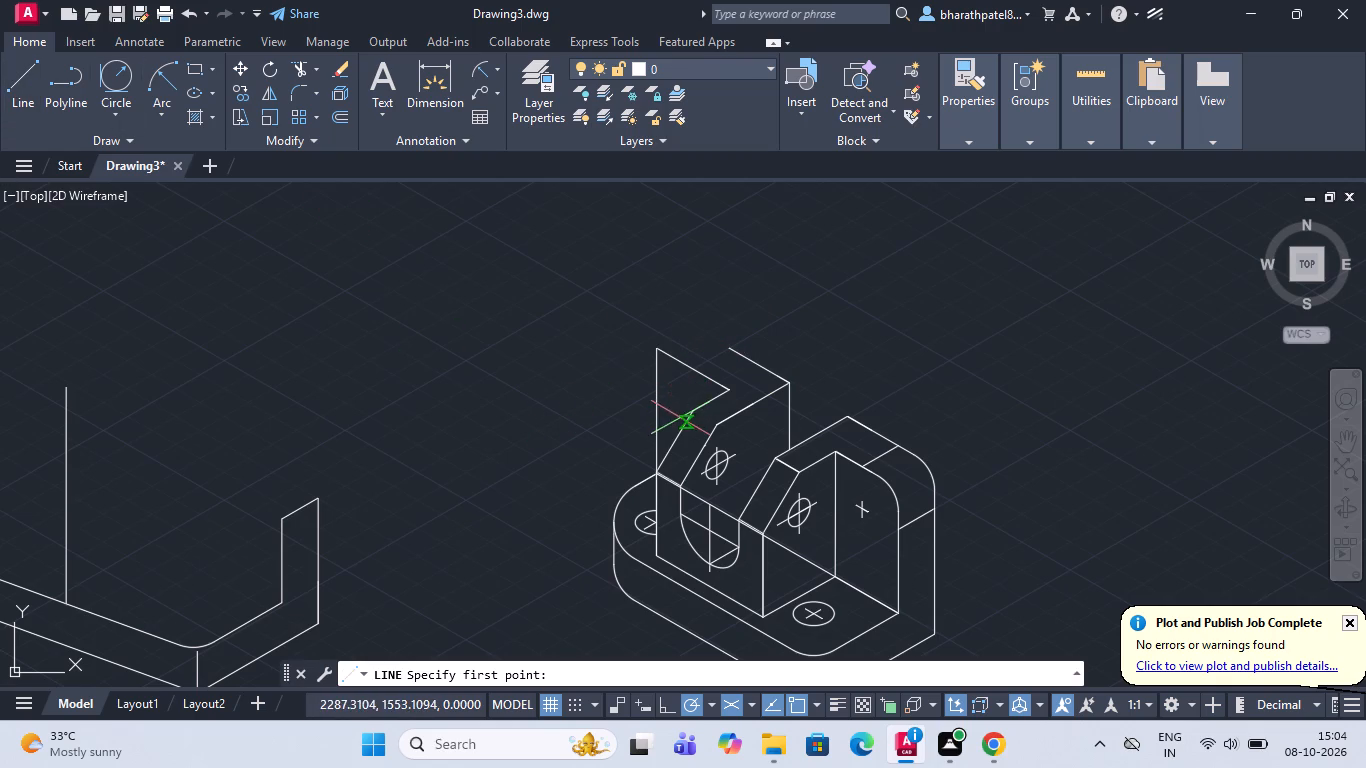
pyautogui.click(690, 406)
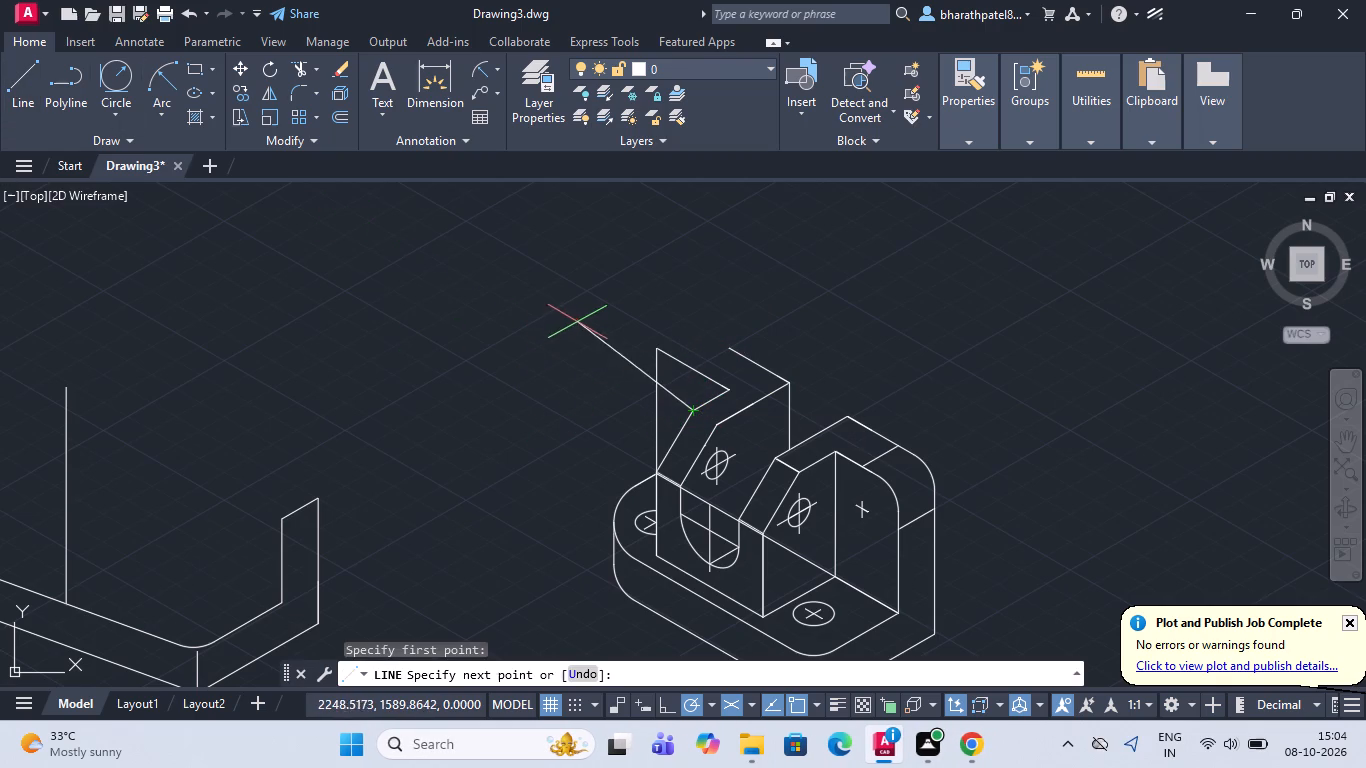
pyautogui.click(571, 334)
pyautogui.press('Escape')
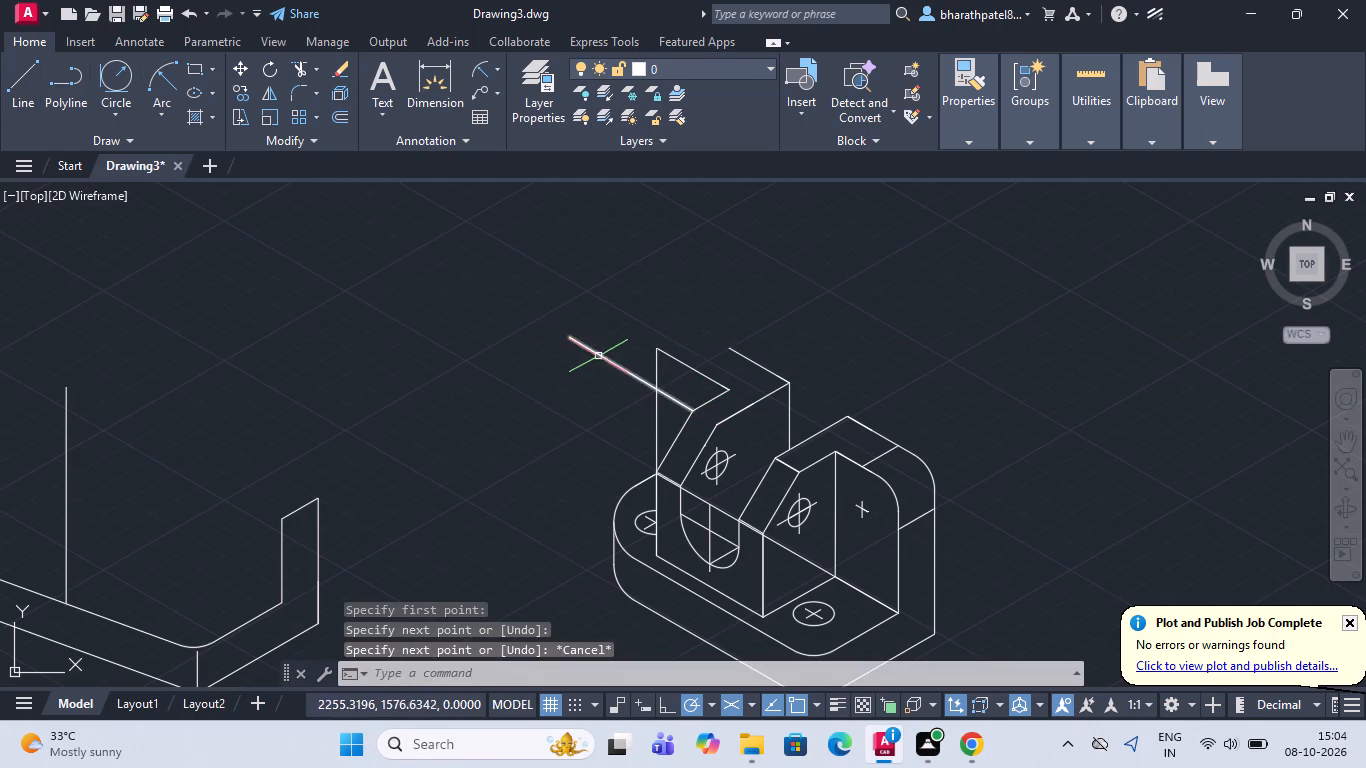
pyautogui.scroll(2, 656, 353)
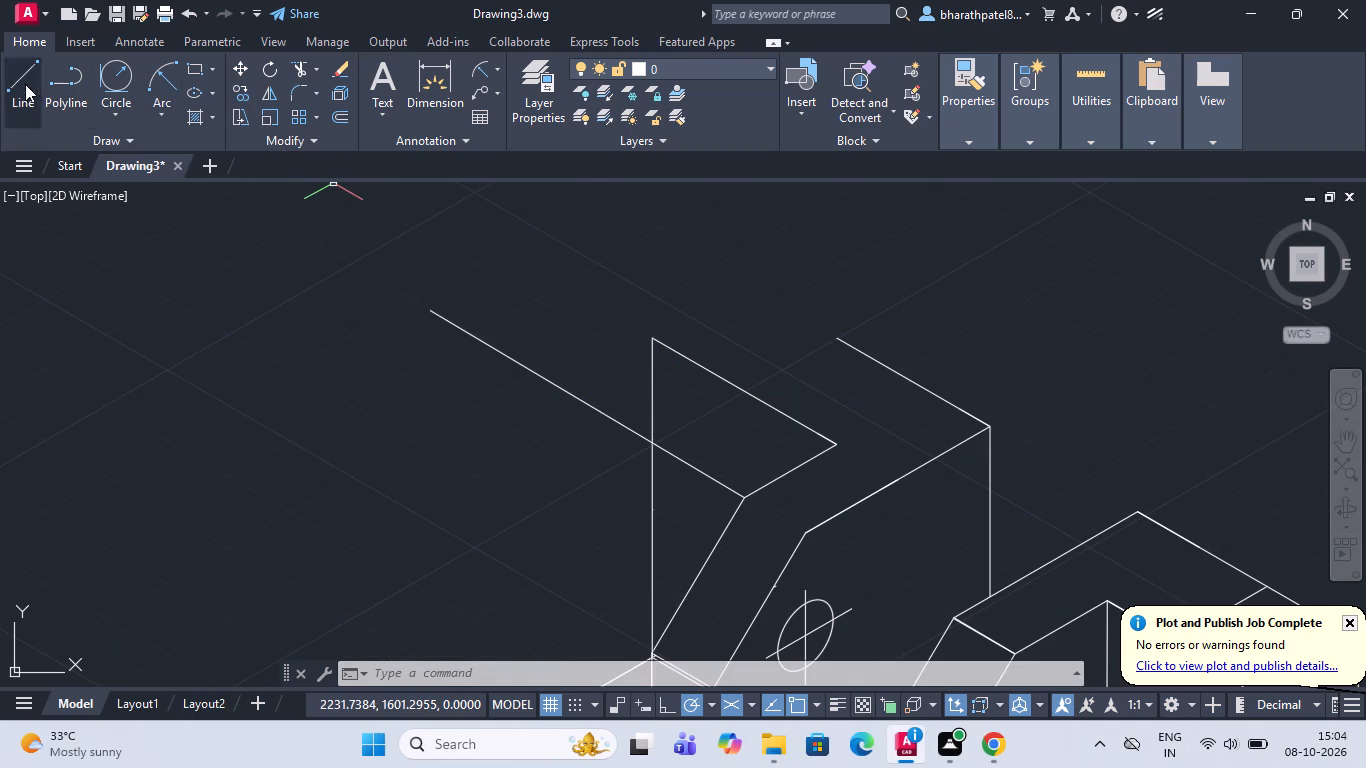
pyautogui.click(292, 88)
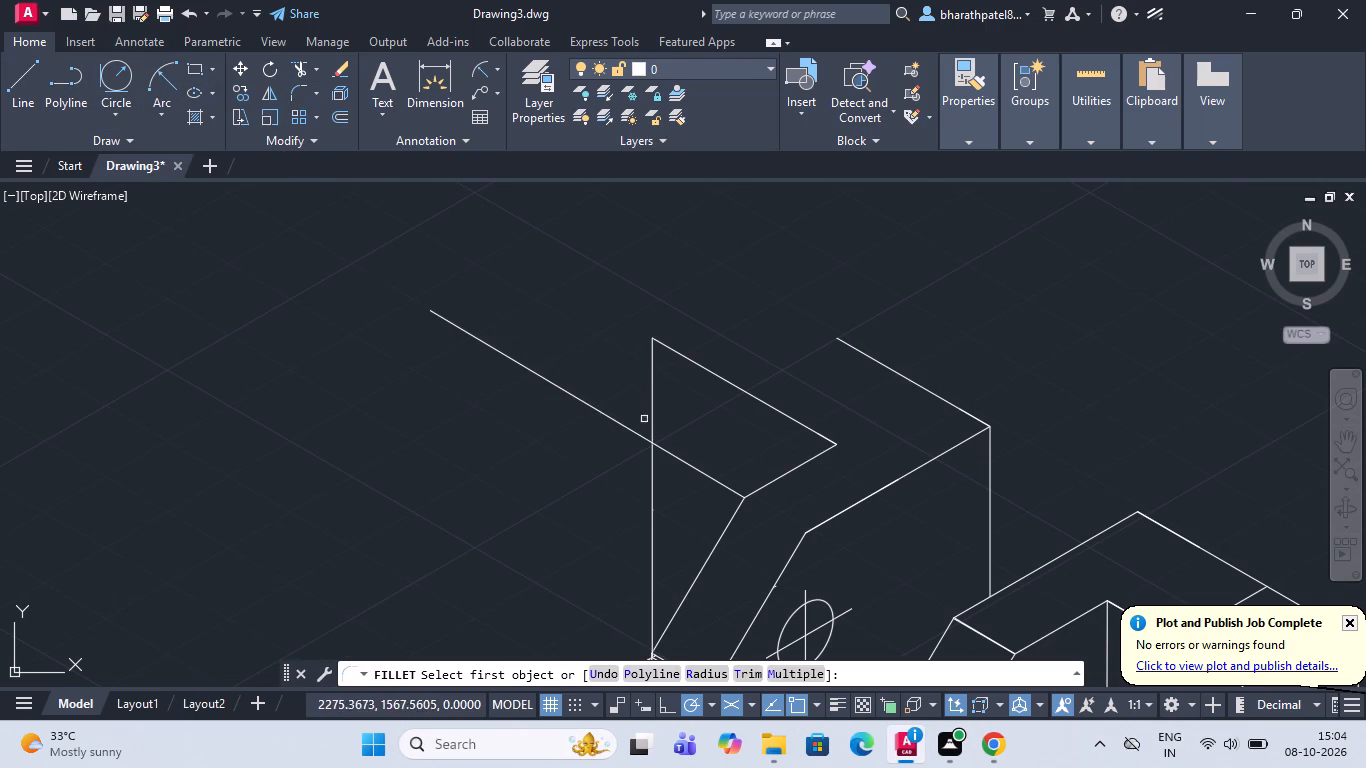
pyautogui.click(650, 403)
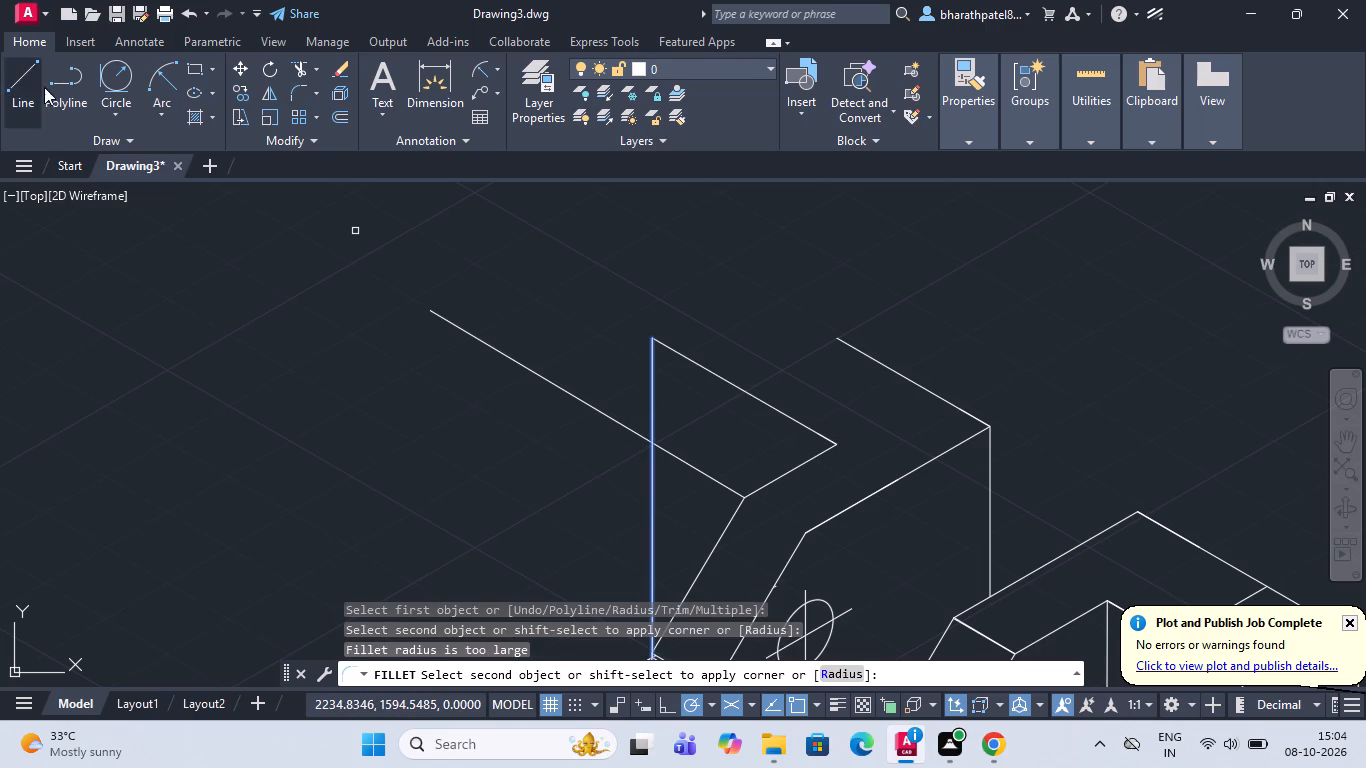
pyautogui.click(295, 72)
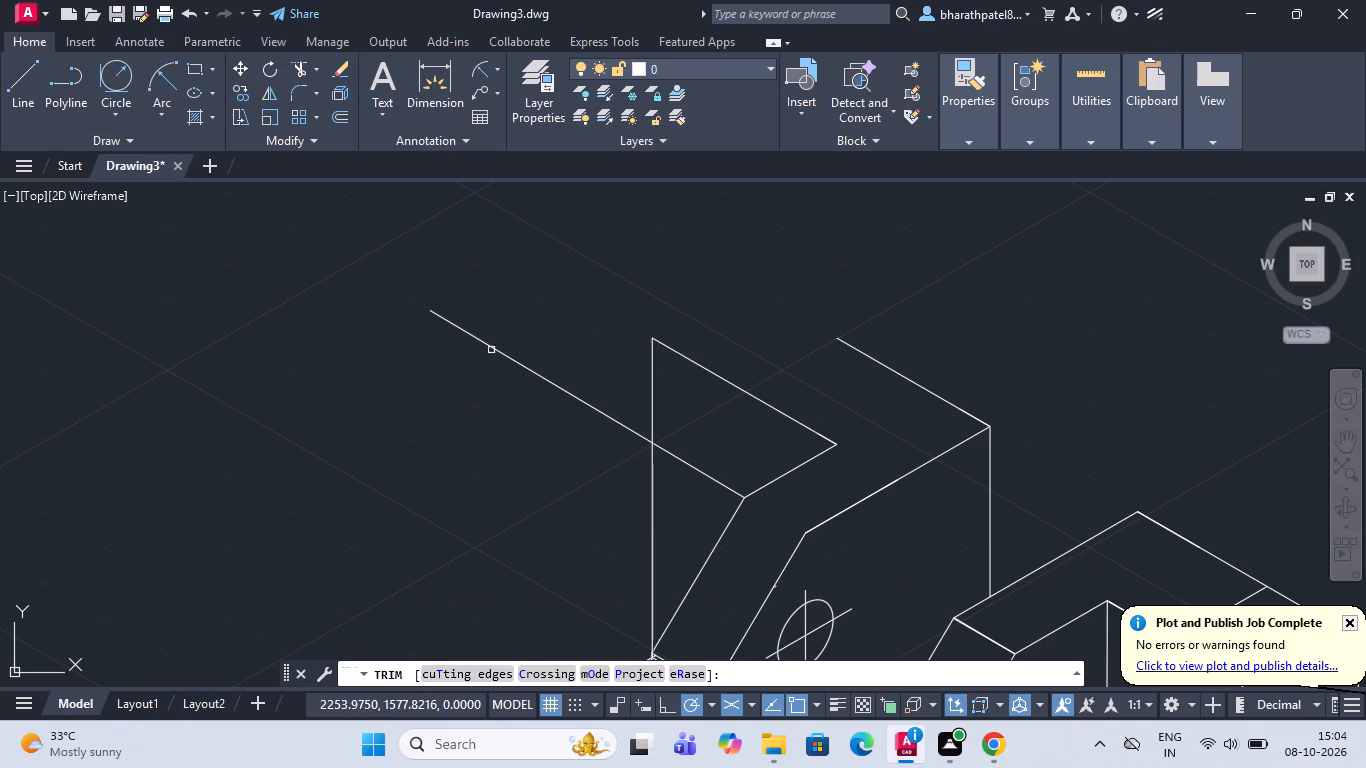
# Draw a short horizontal line across the rear upright's outer vertical edge, just below the new sloping line.
pyautogui.click(34, 60)
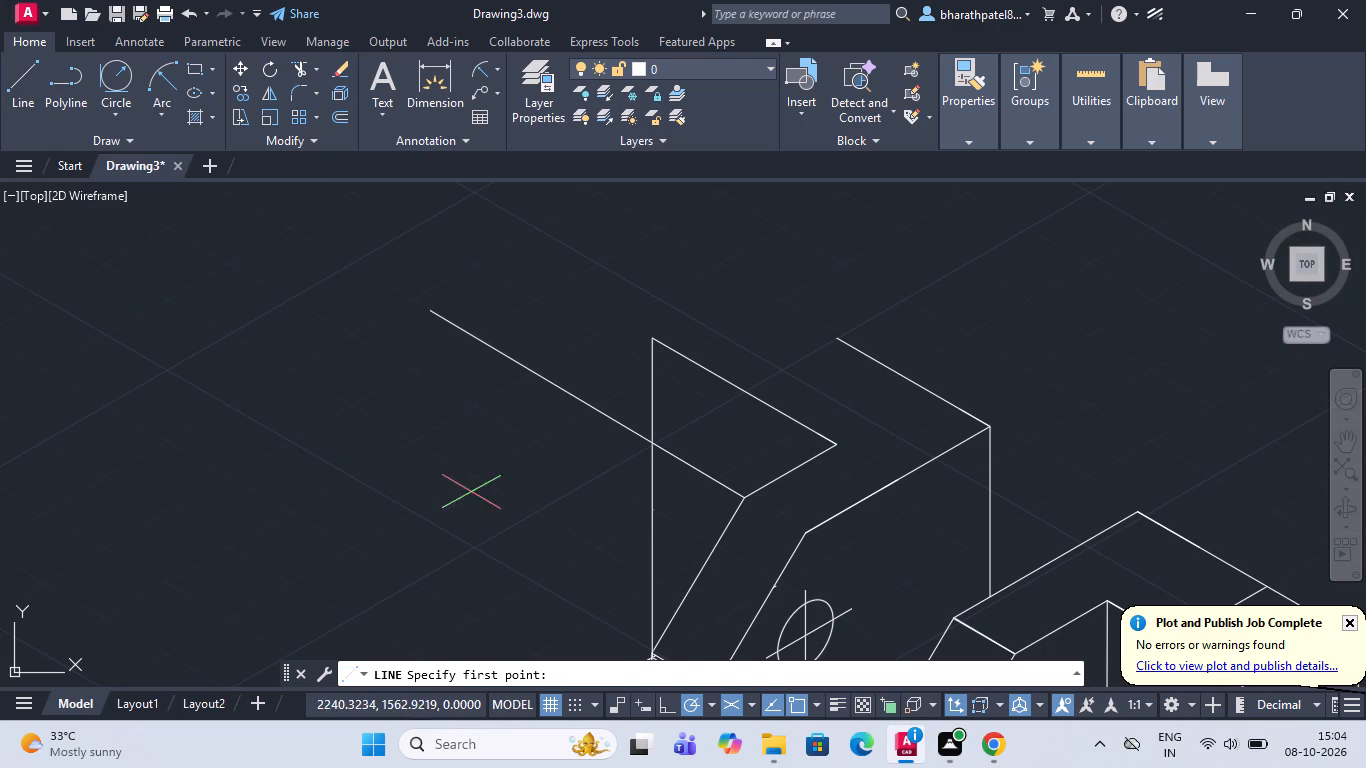
pyautogui.click(683, 520)
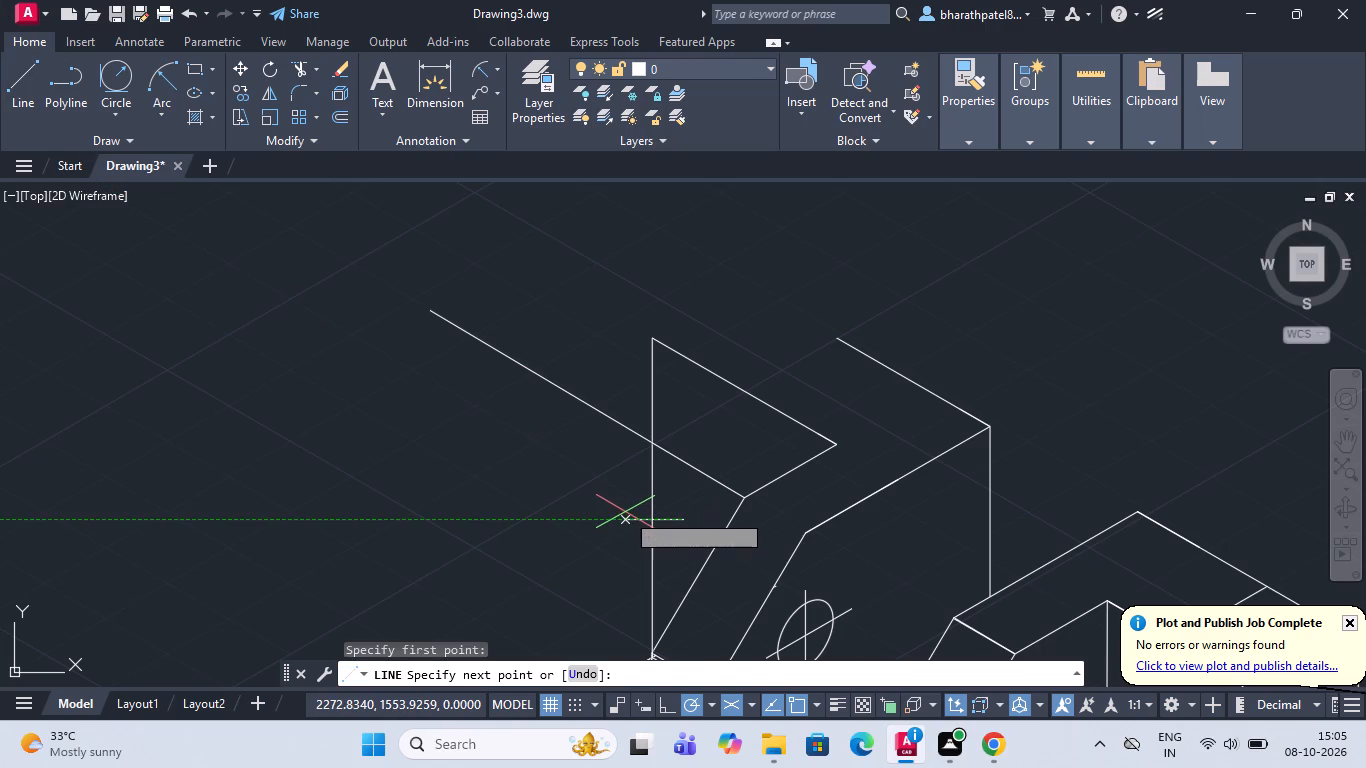
pyautogui.click(625, 512)
pyautogui.press('Escape')
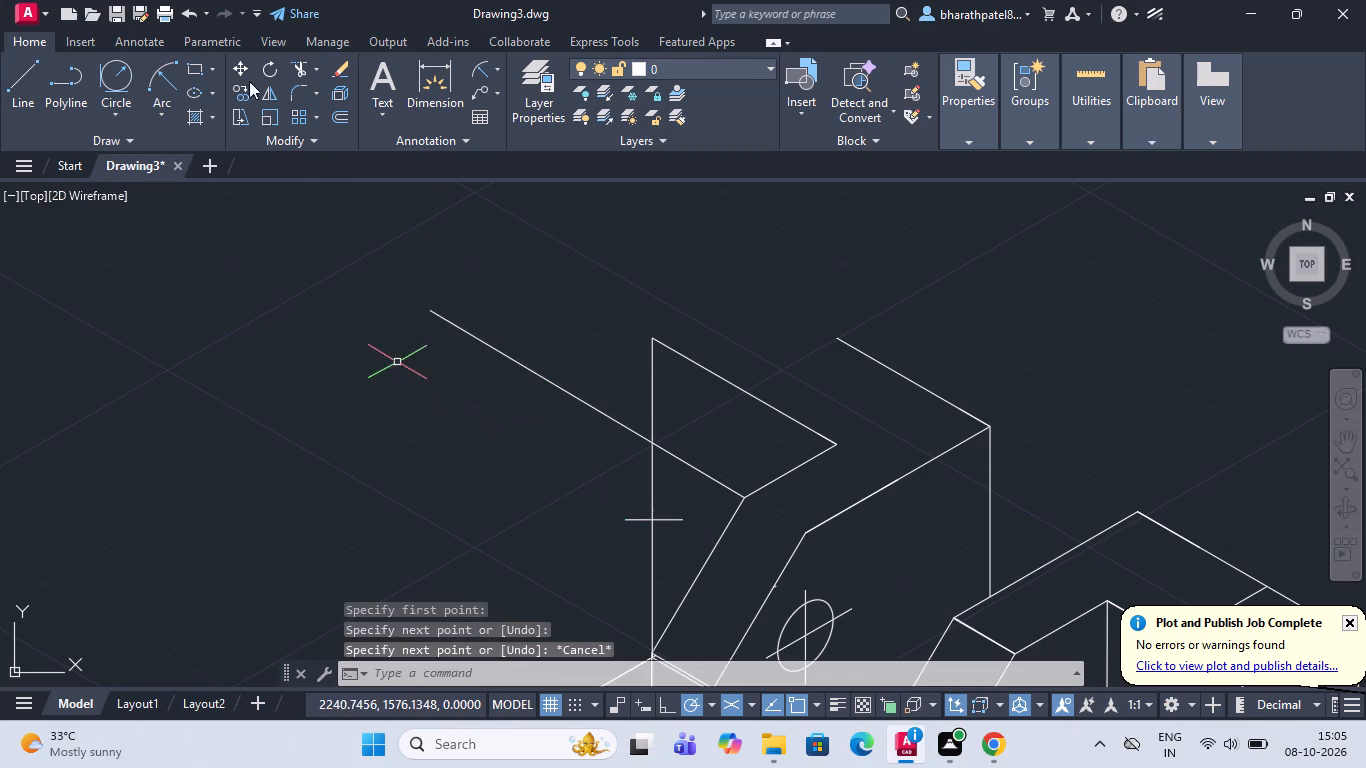
# Trim the outer vertical edge between the new sloping line and the short horizontal line.
pyautogui.click(295, 68)
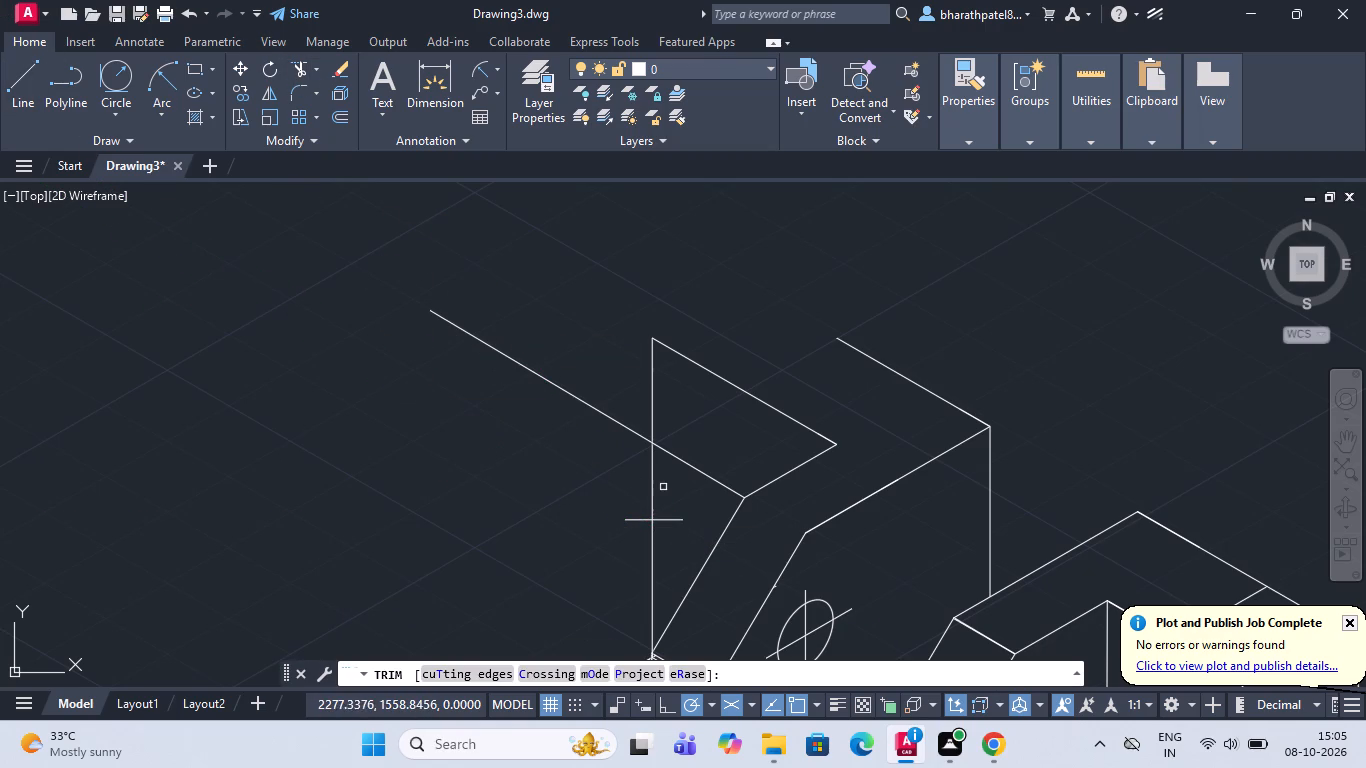
pyautogui.click(652, 487)
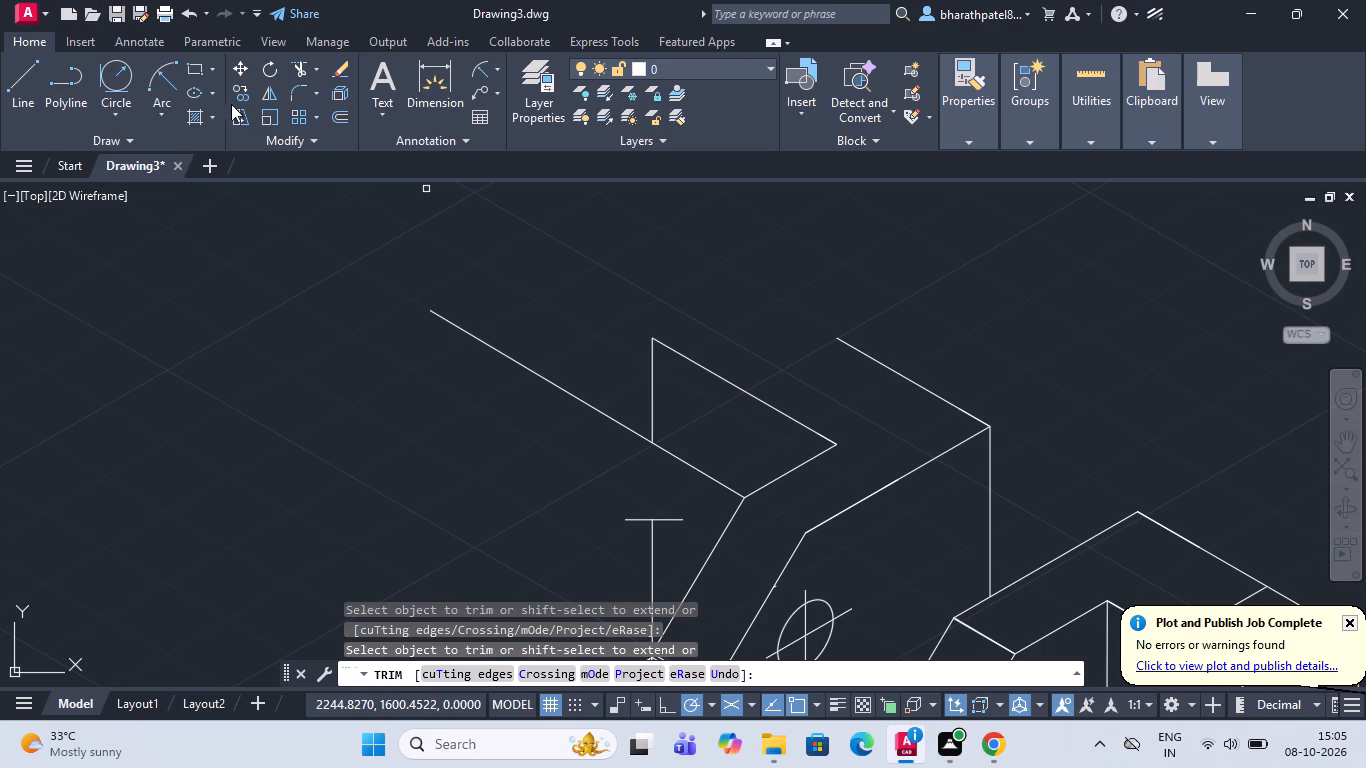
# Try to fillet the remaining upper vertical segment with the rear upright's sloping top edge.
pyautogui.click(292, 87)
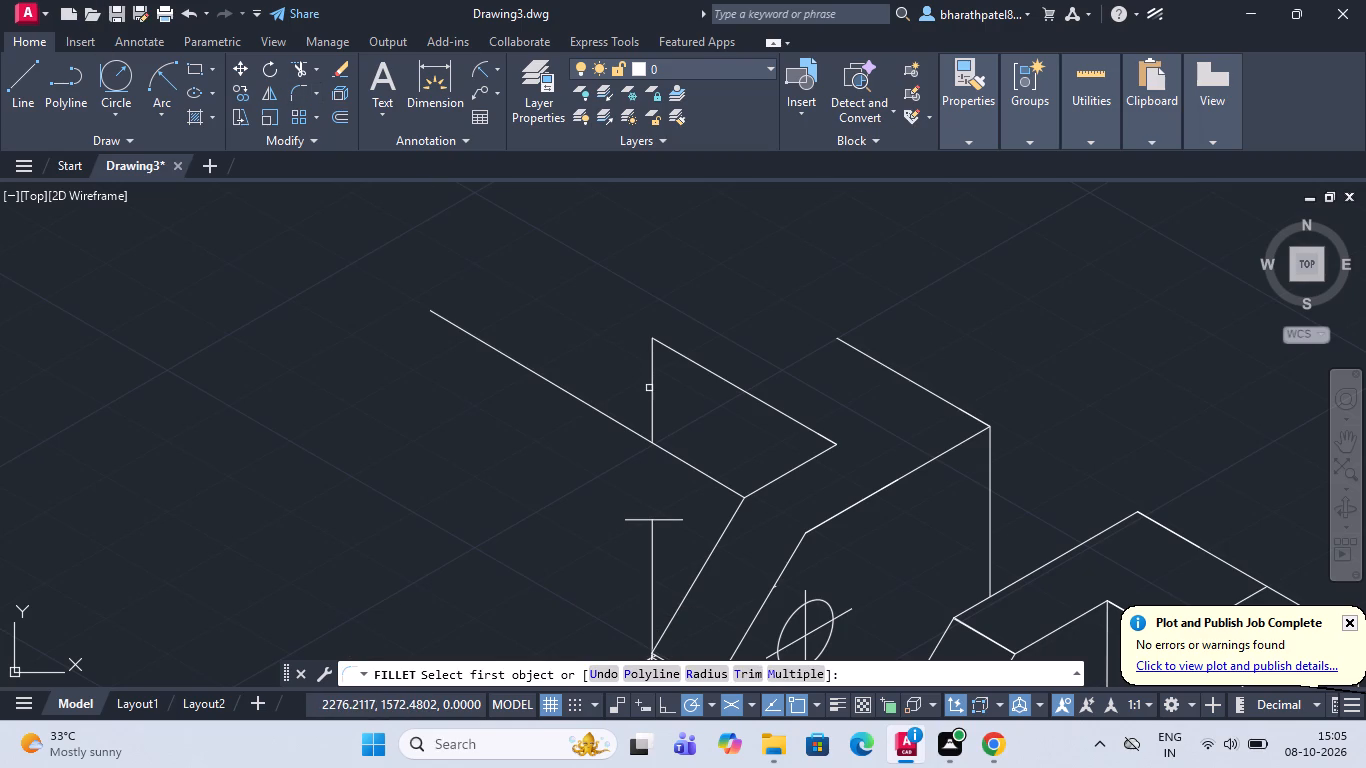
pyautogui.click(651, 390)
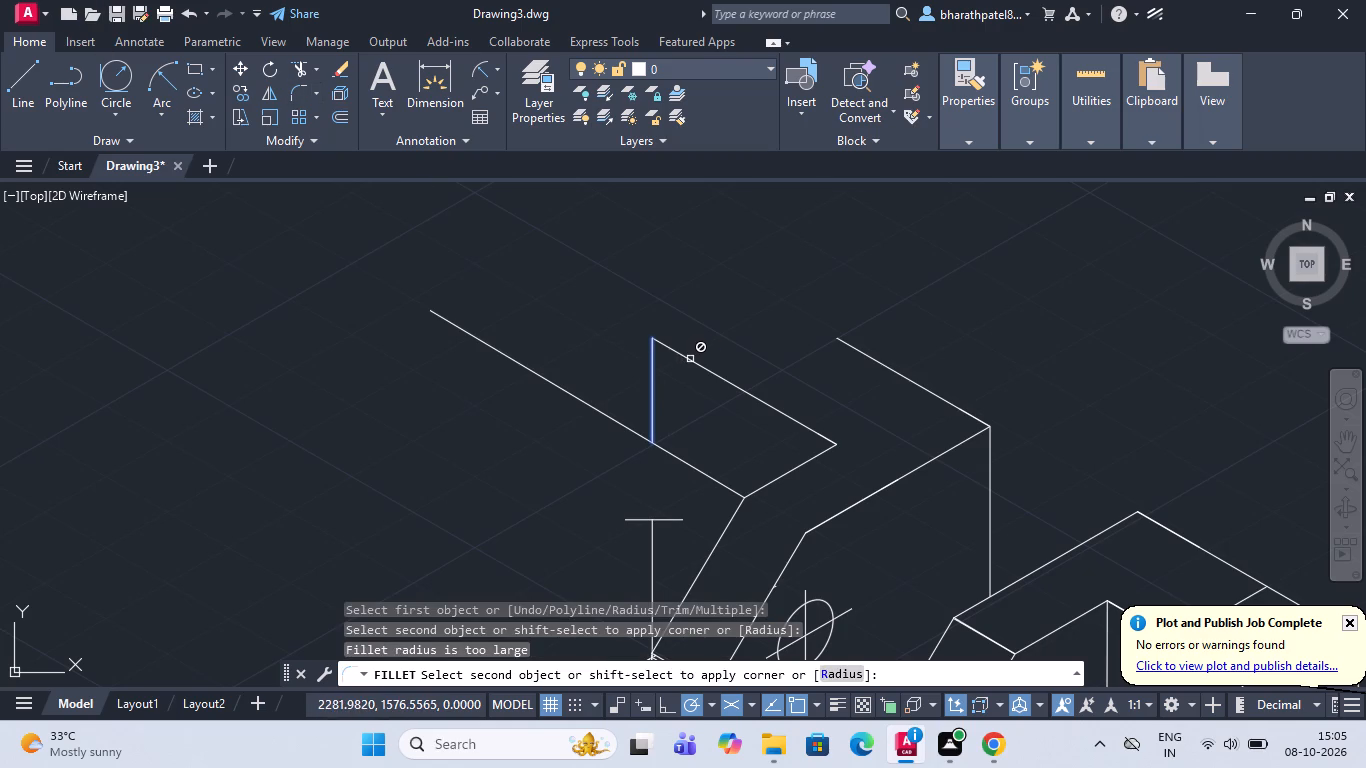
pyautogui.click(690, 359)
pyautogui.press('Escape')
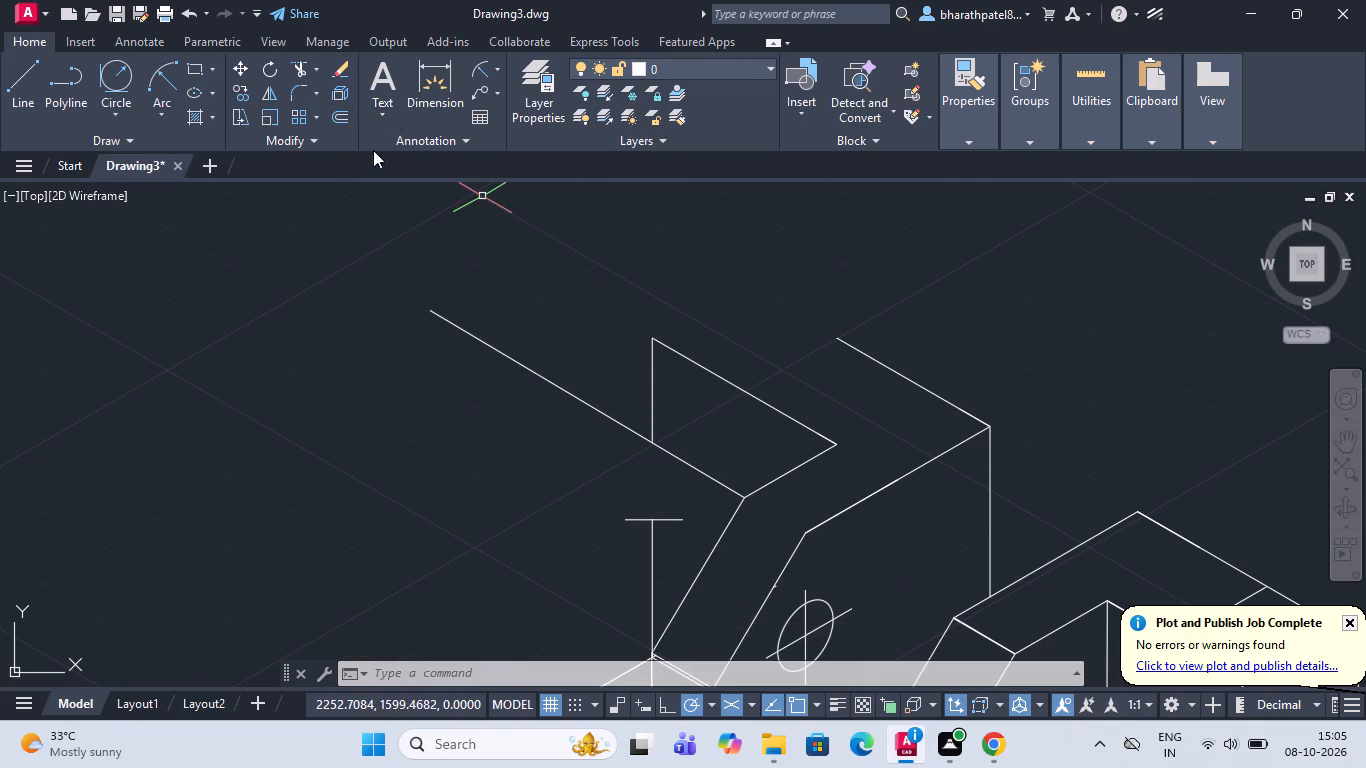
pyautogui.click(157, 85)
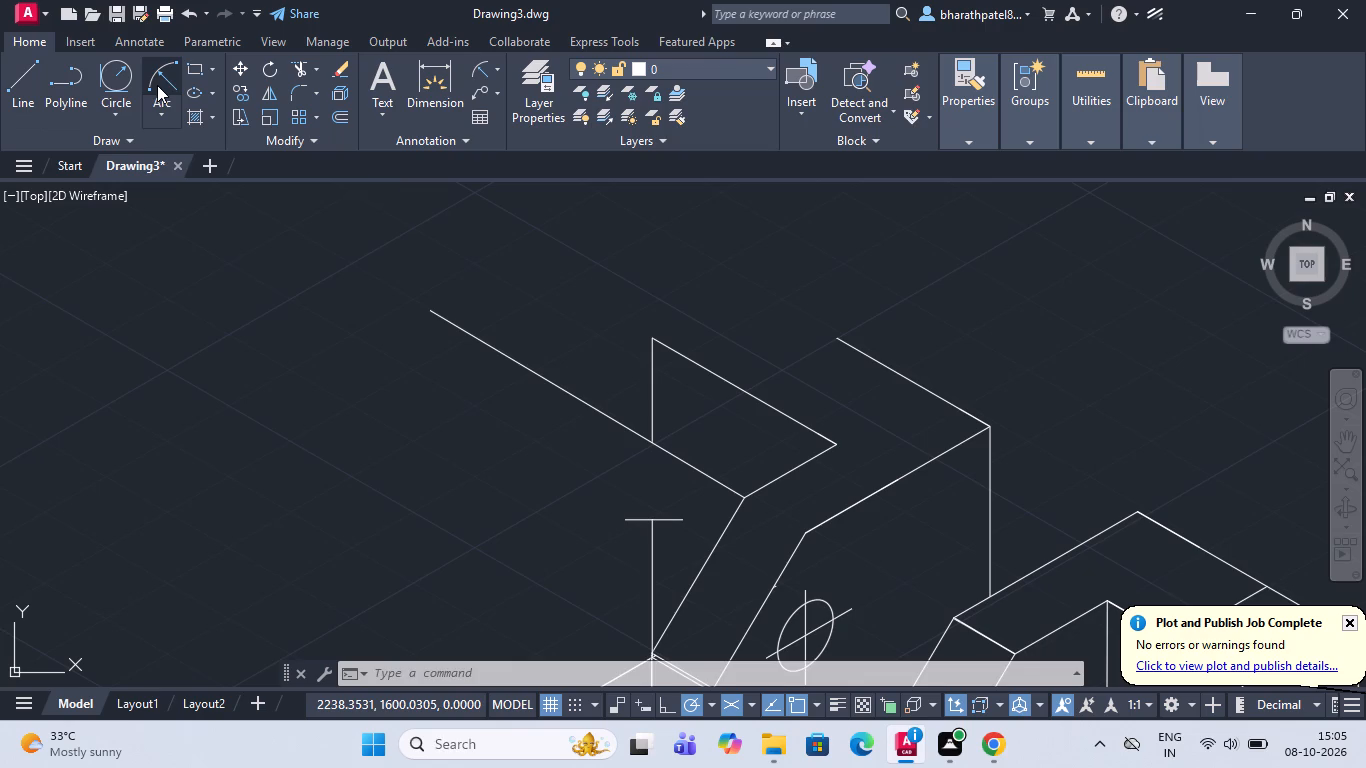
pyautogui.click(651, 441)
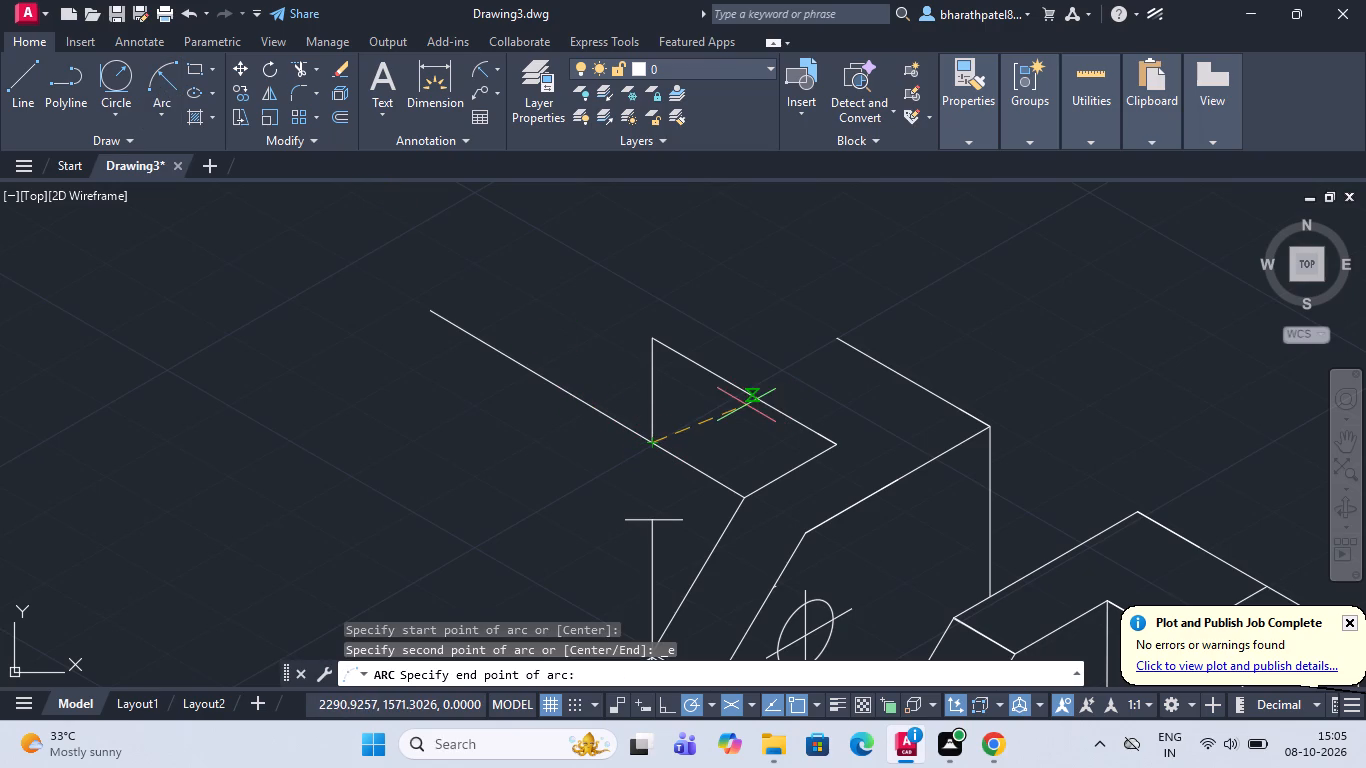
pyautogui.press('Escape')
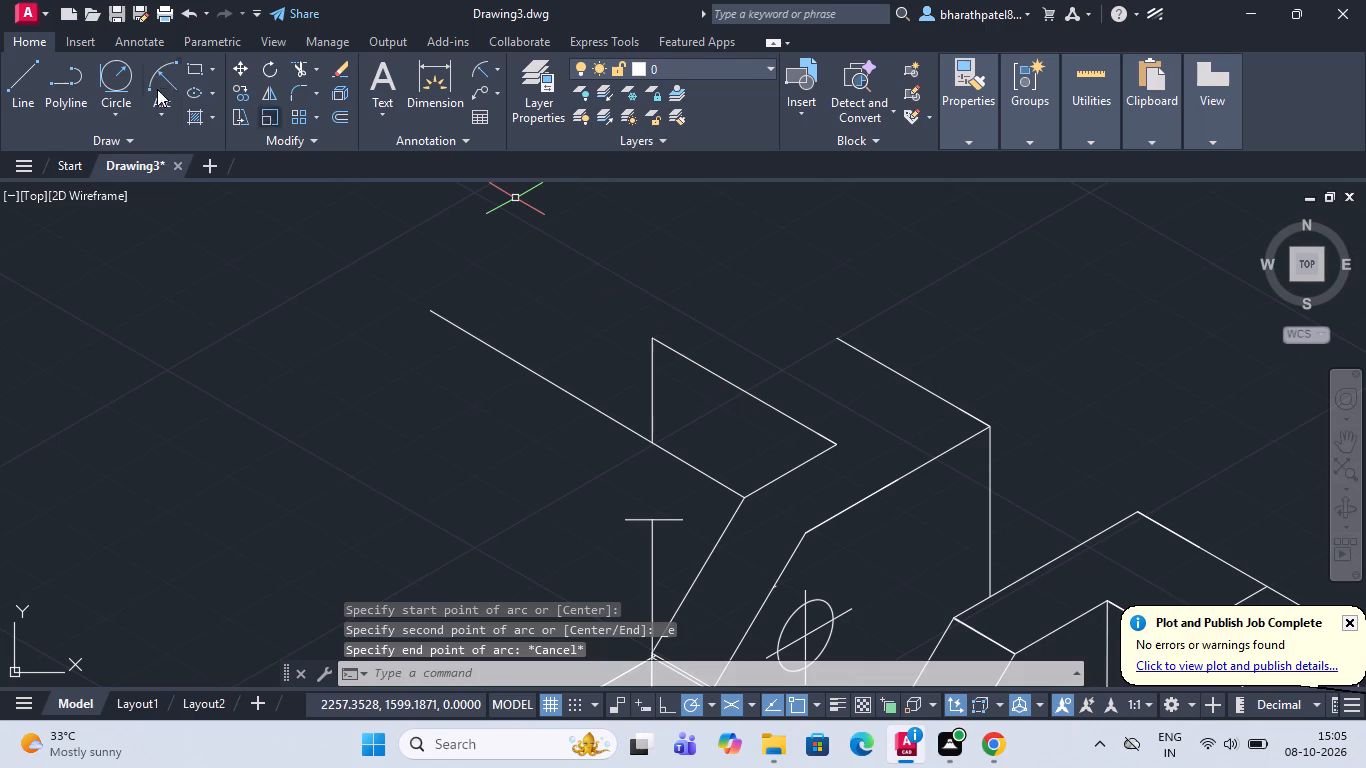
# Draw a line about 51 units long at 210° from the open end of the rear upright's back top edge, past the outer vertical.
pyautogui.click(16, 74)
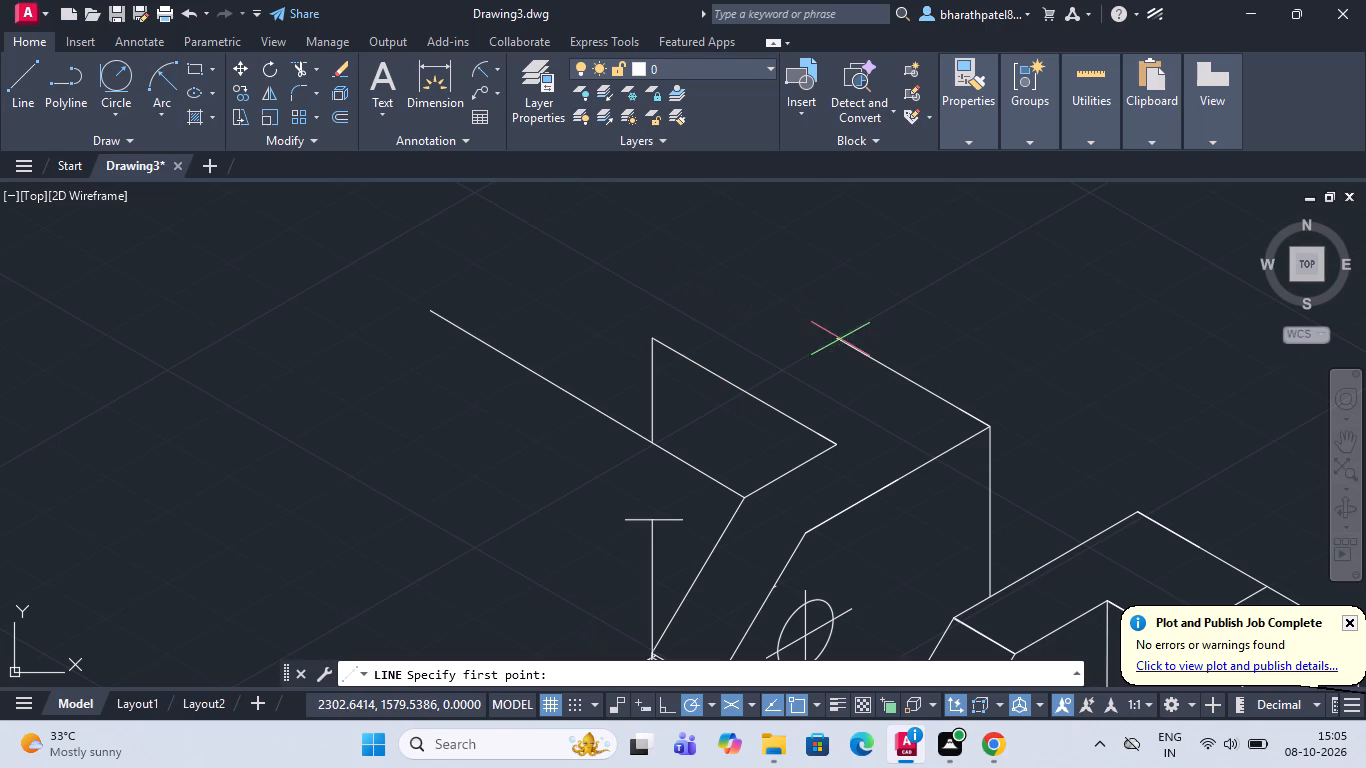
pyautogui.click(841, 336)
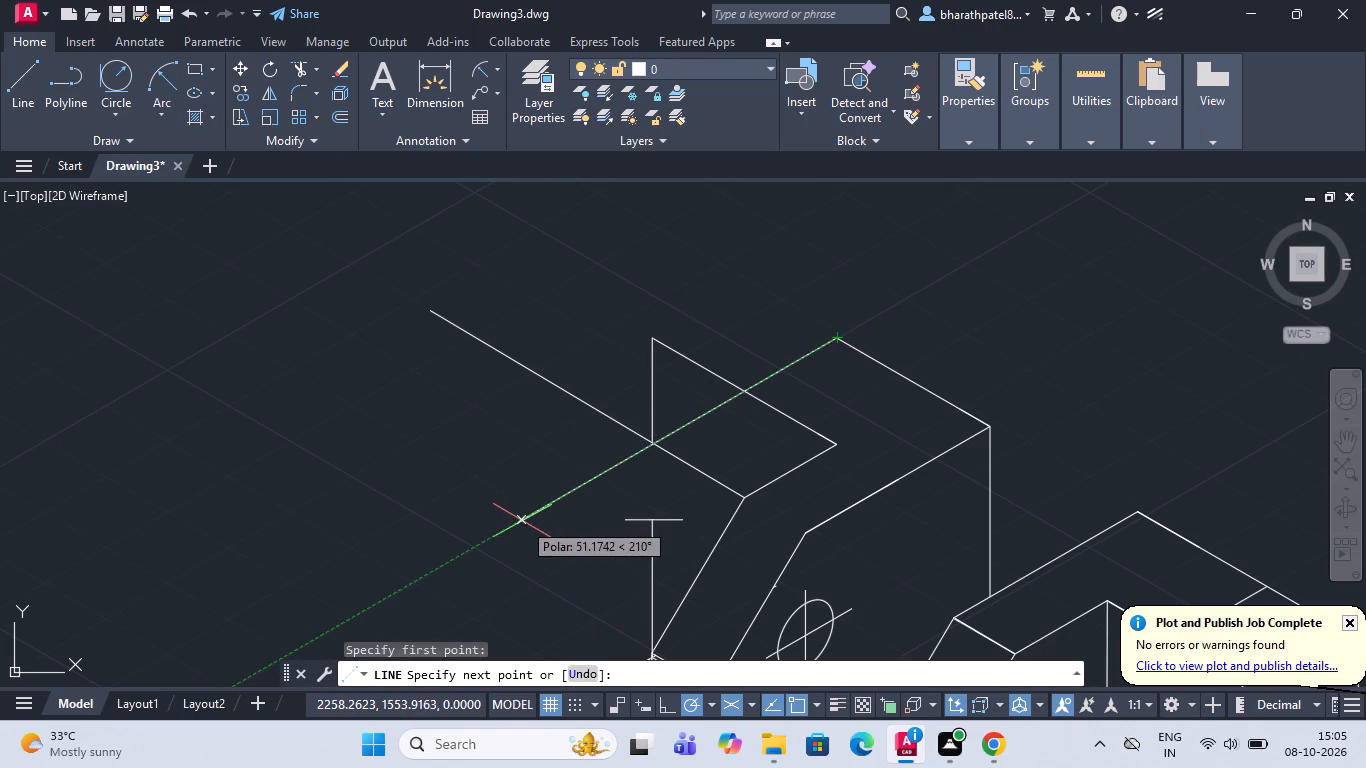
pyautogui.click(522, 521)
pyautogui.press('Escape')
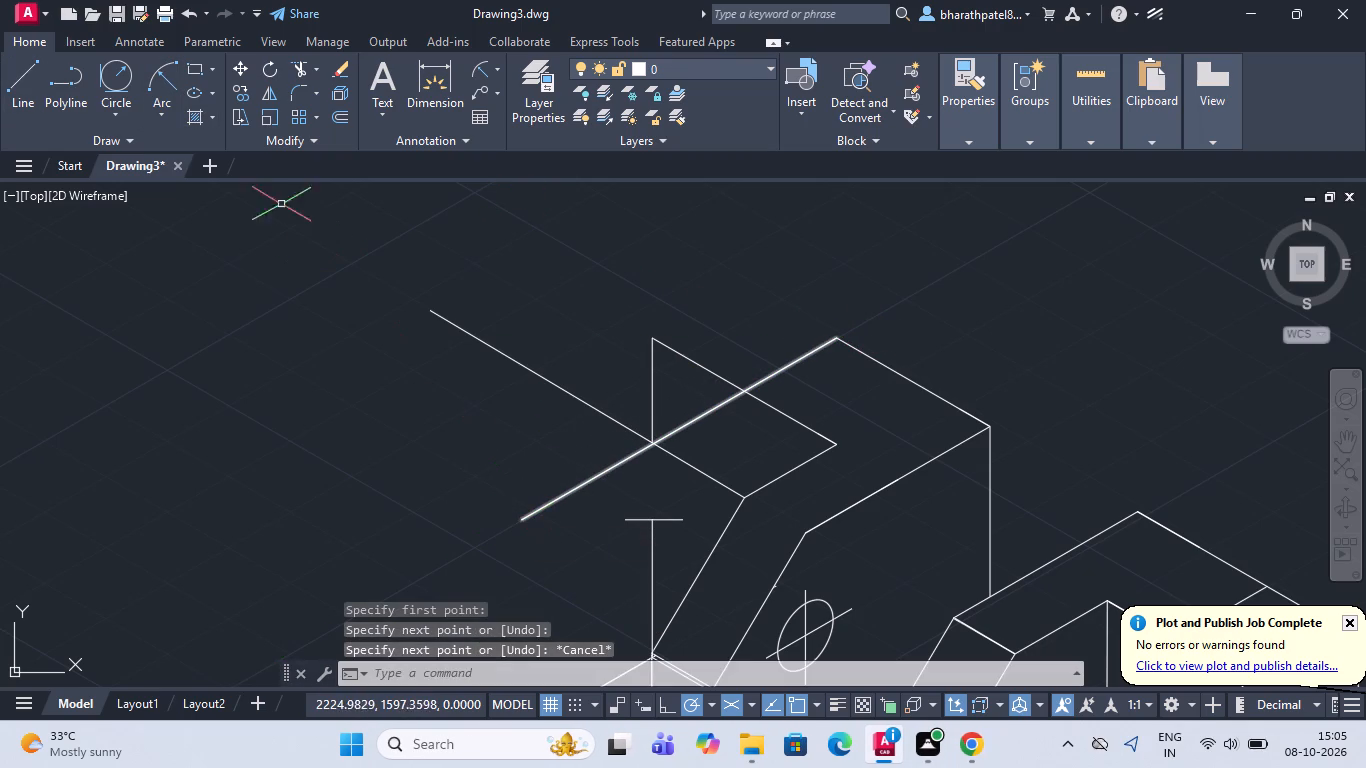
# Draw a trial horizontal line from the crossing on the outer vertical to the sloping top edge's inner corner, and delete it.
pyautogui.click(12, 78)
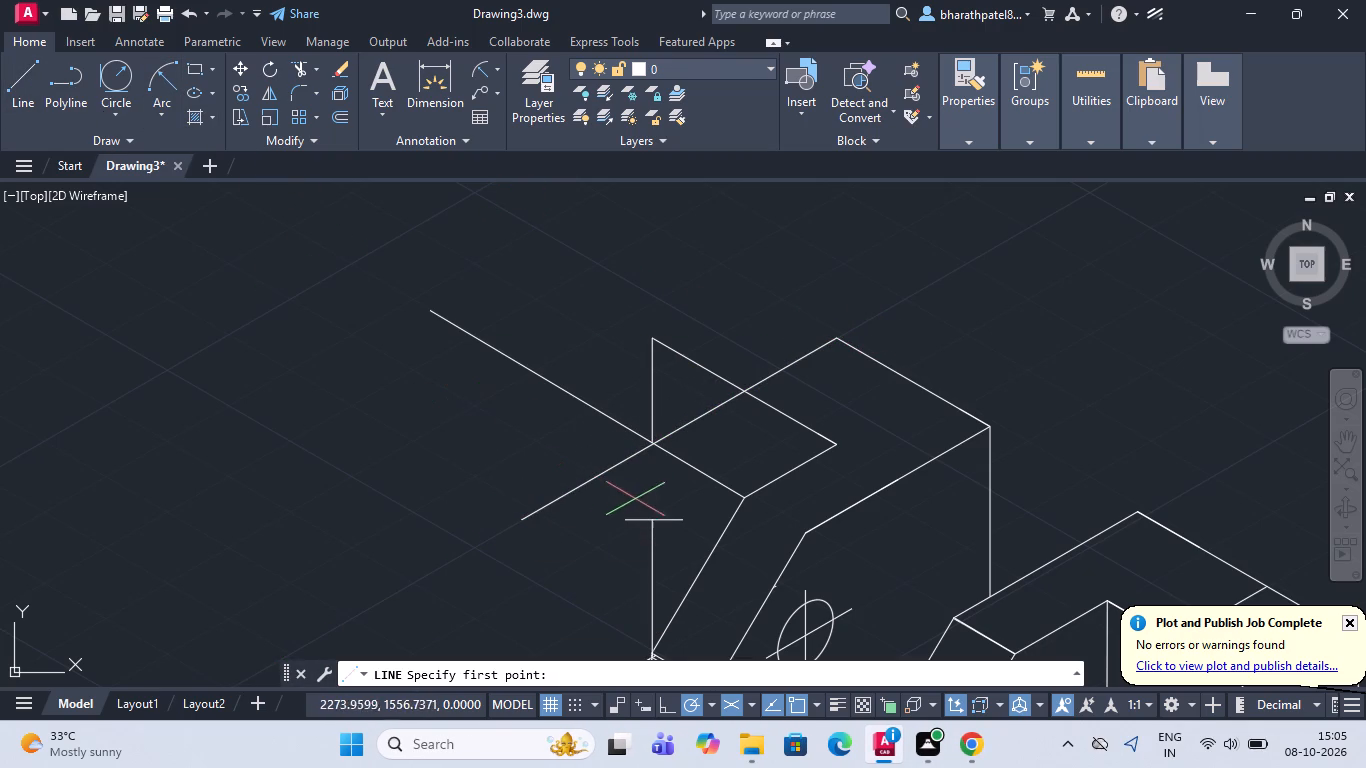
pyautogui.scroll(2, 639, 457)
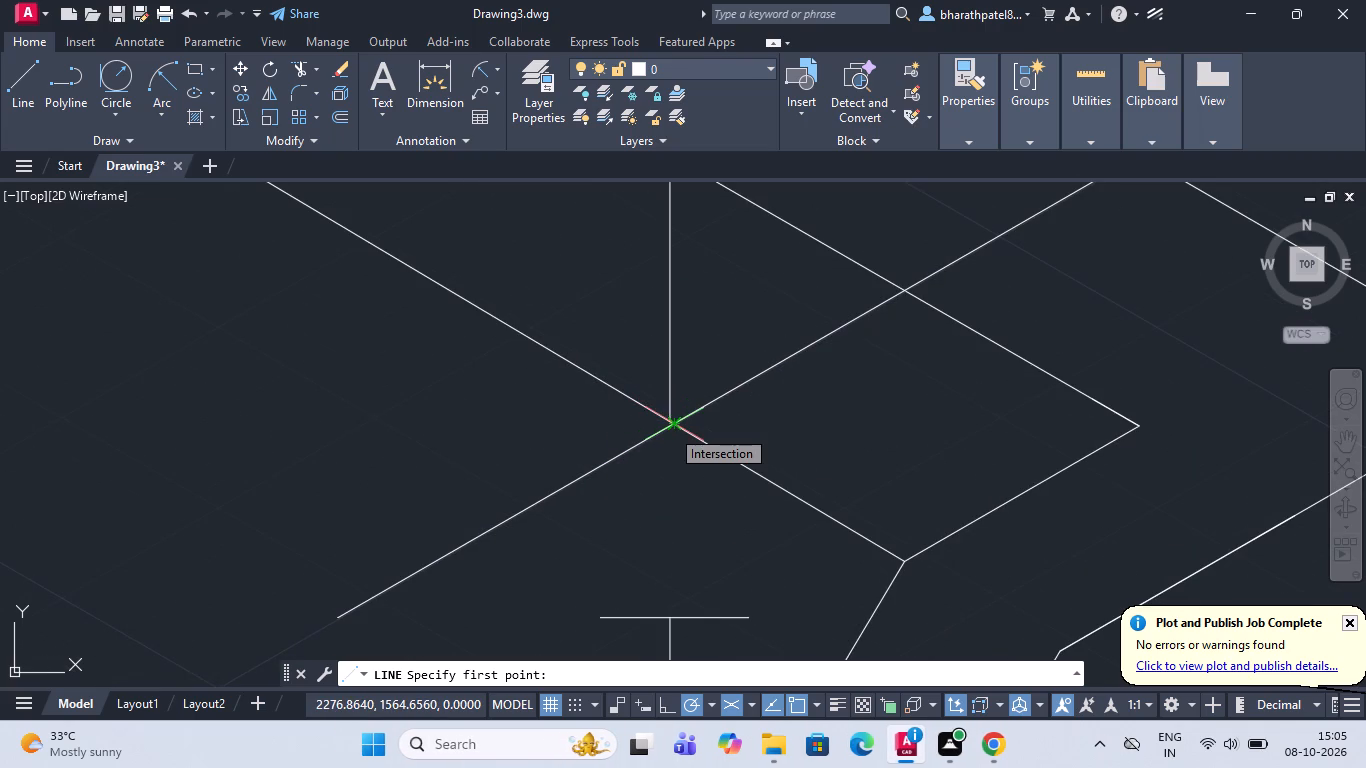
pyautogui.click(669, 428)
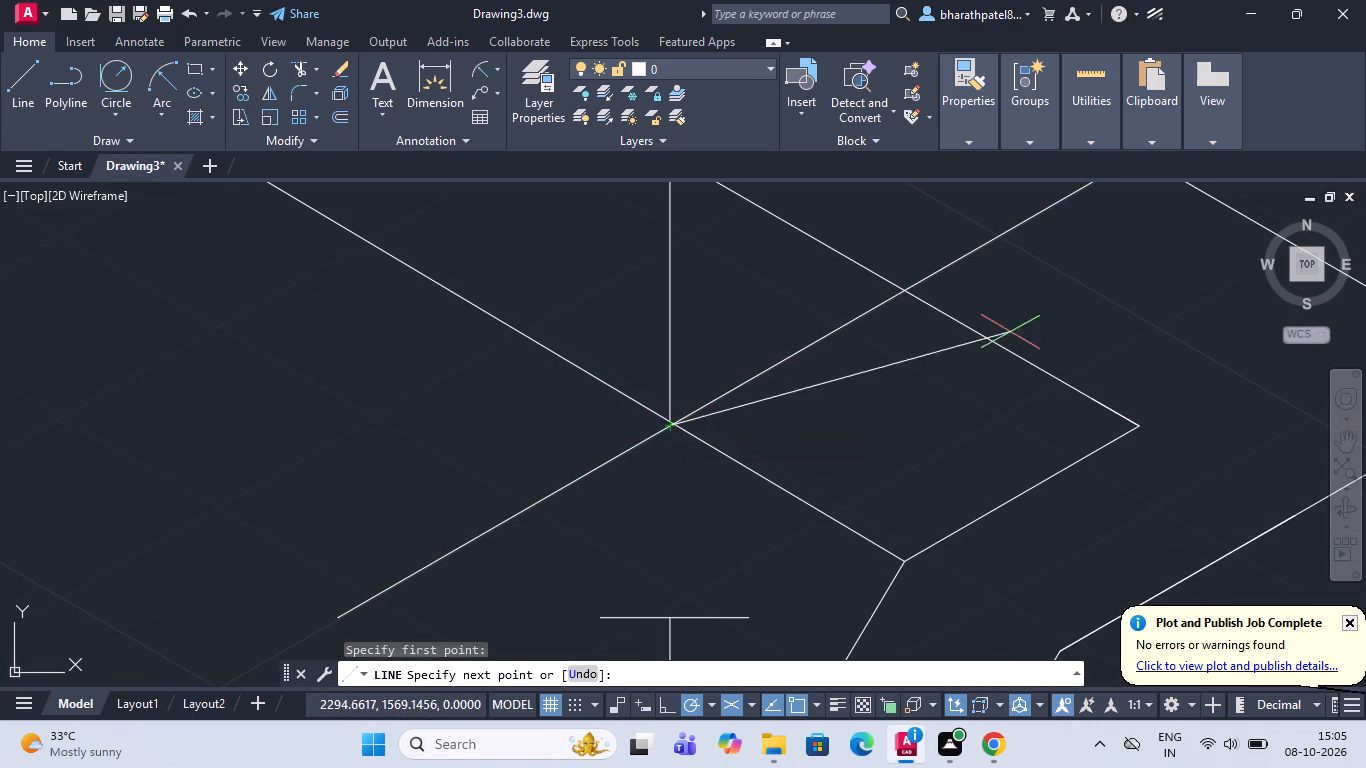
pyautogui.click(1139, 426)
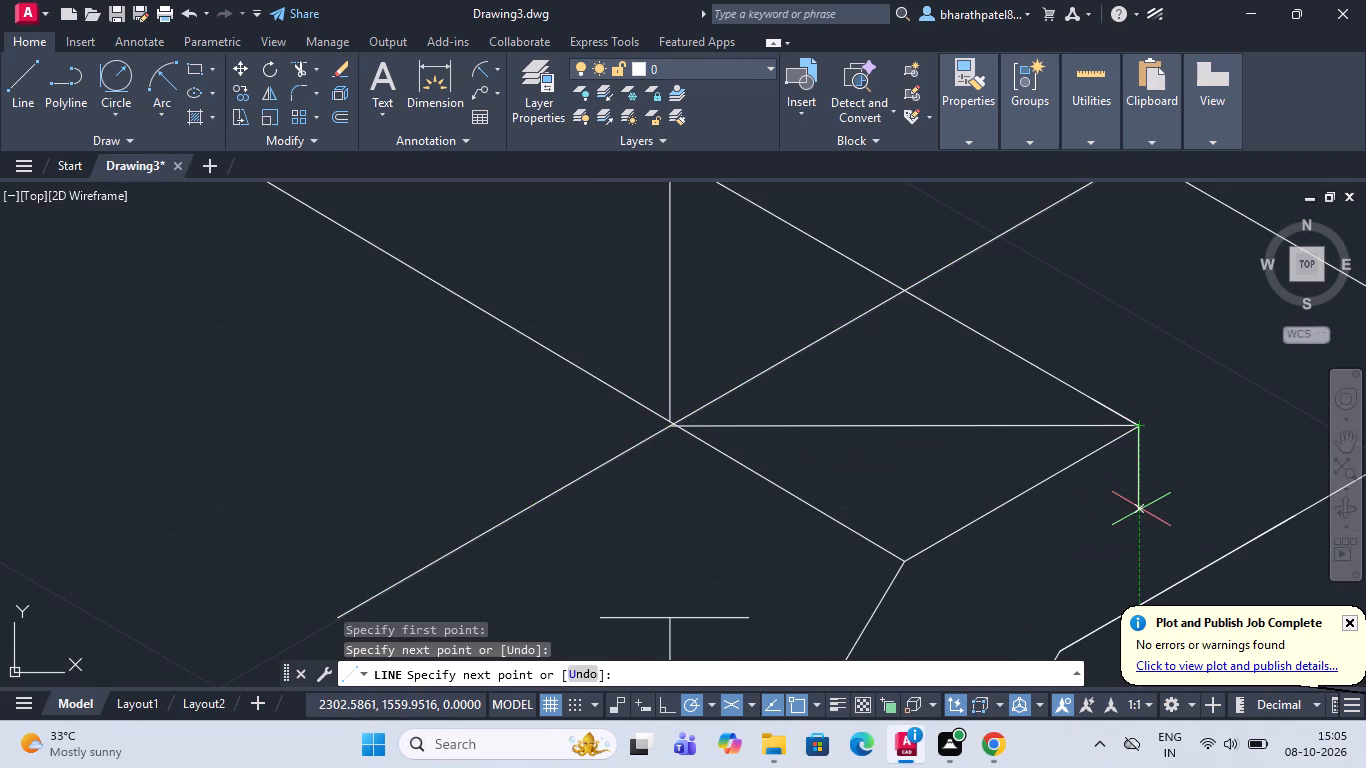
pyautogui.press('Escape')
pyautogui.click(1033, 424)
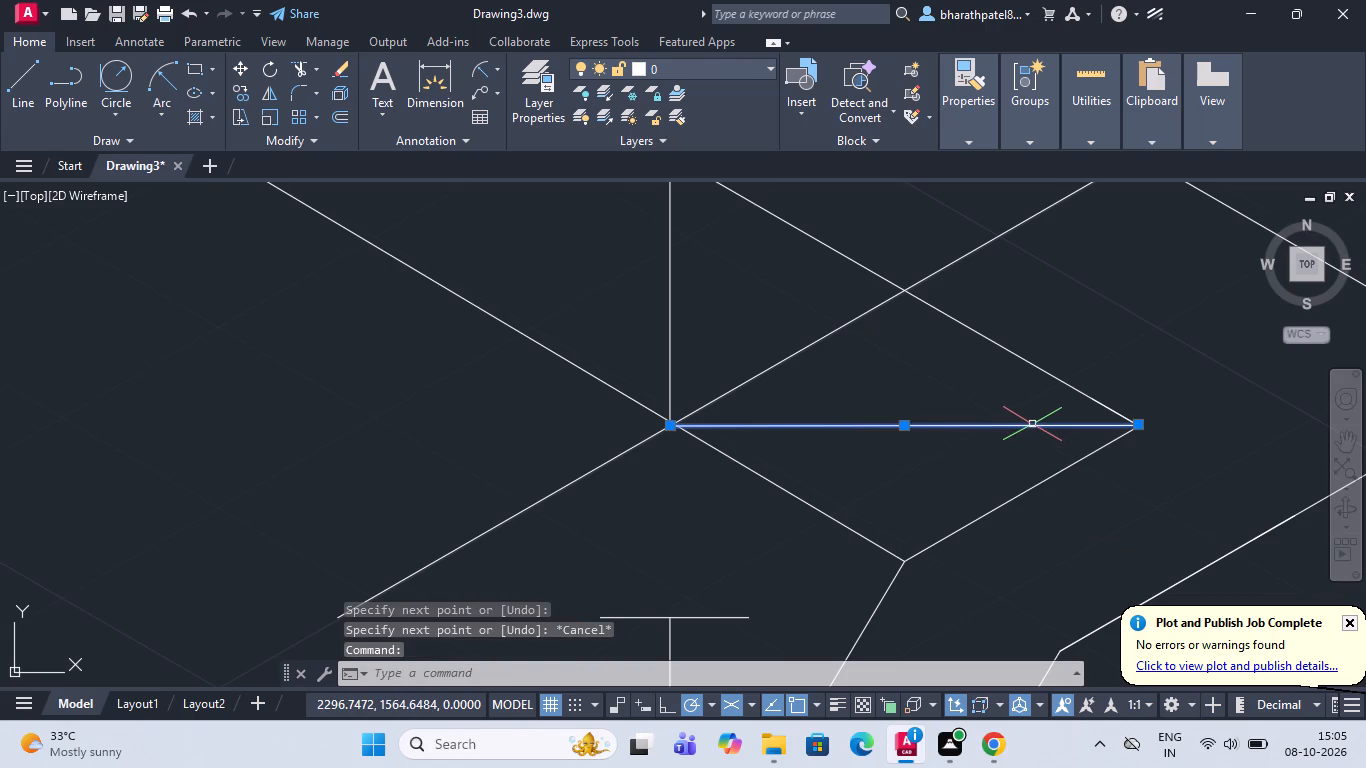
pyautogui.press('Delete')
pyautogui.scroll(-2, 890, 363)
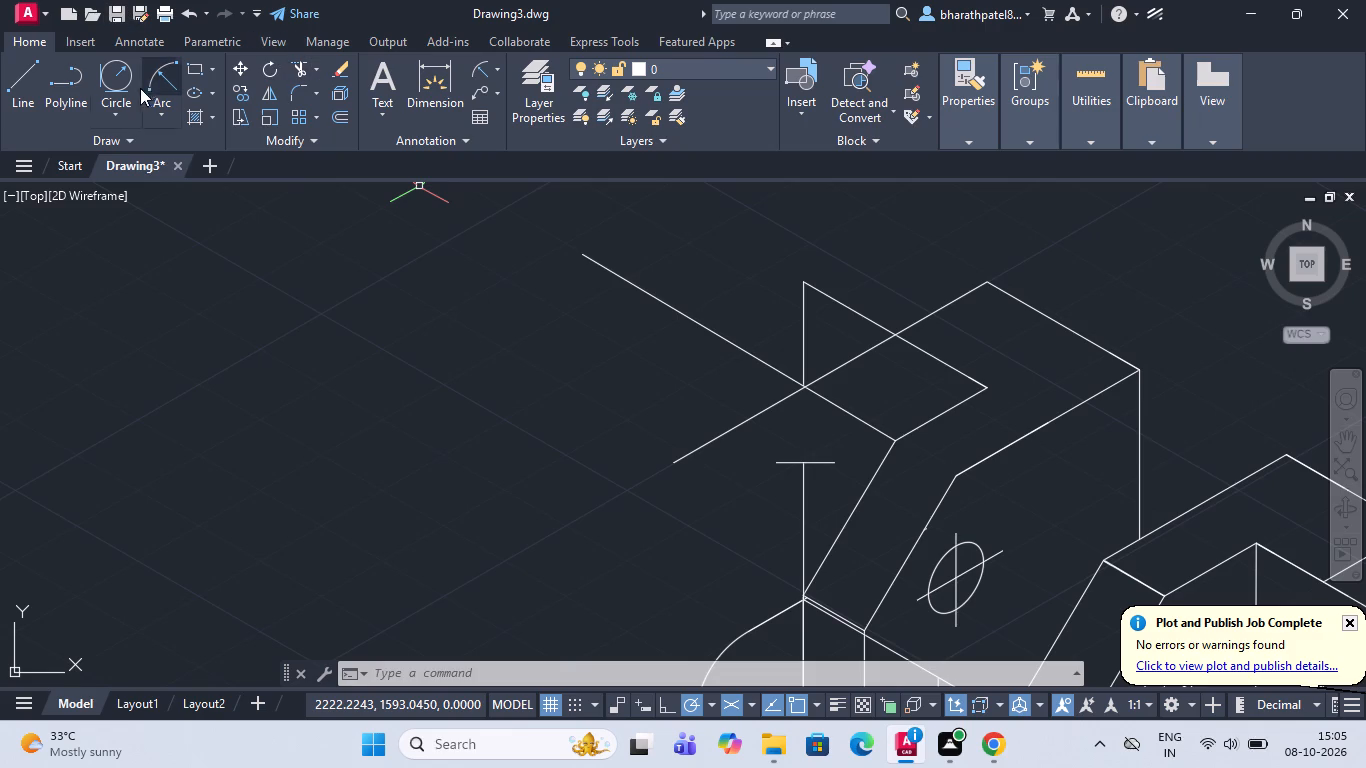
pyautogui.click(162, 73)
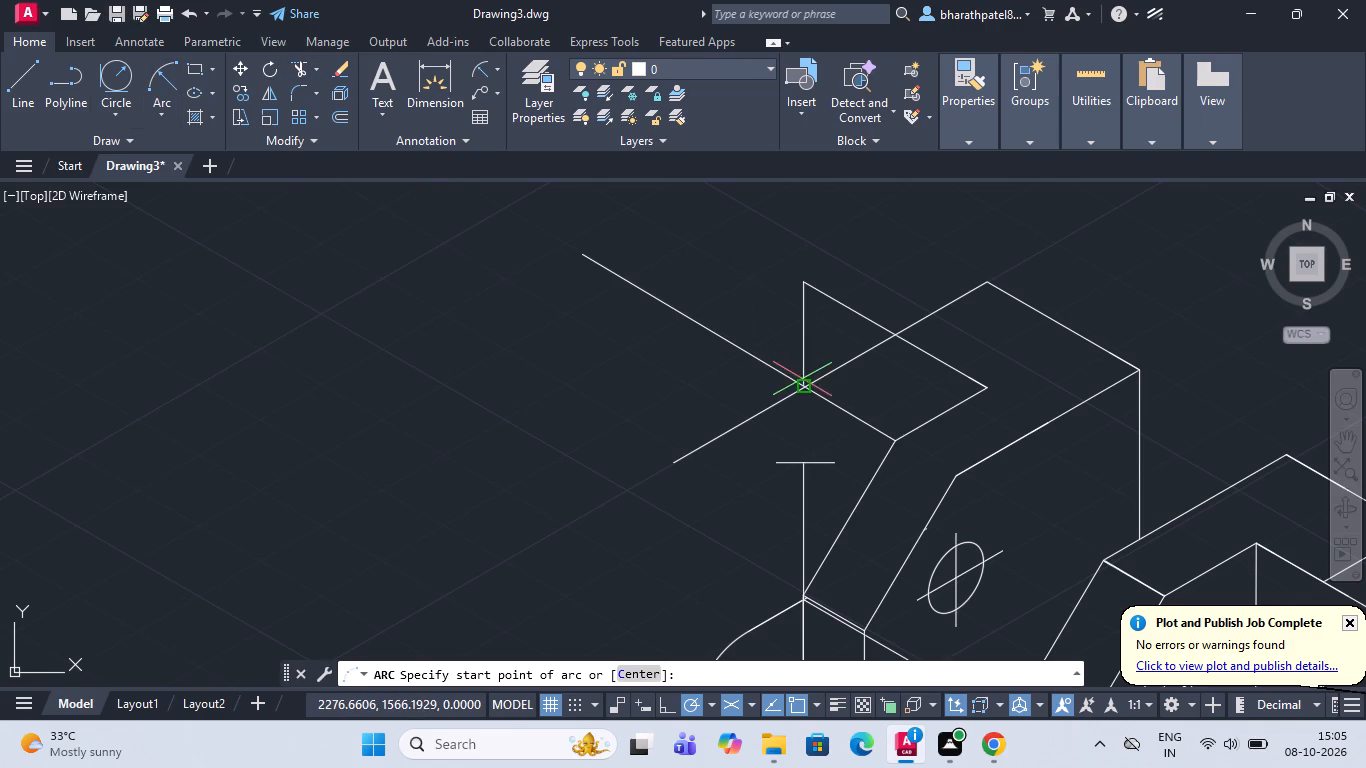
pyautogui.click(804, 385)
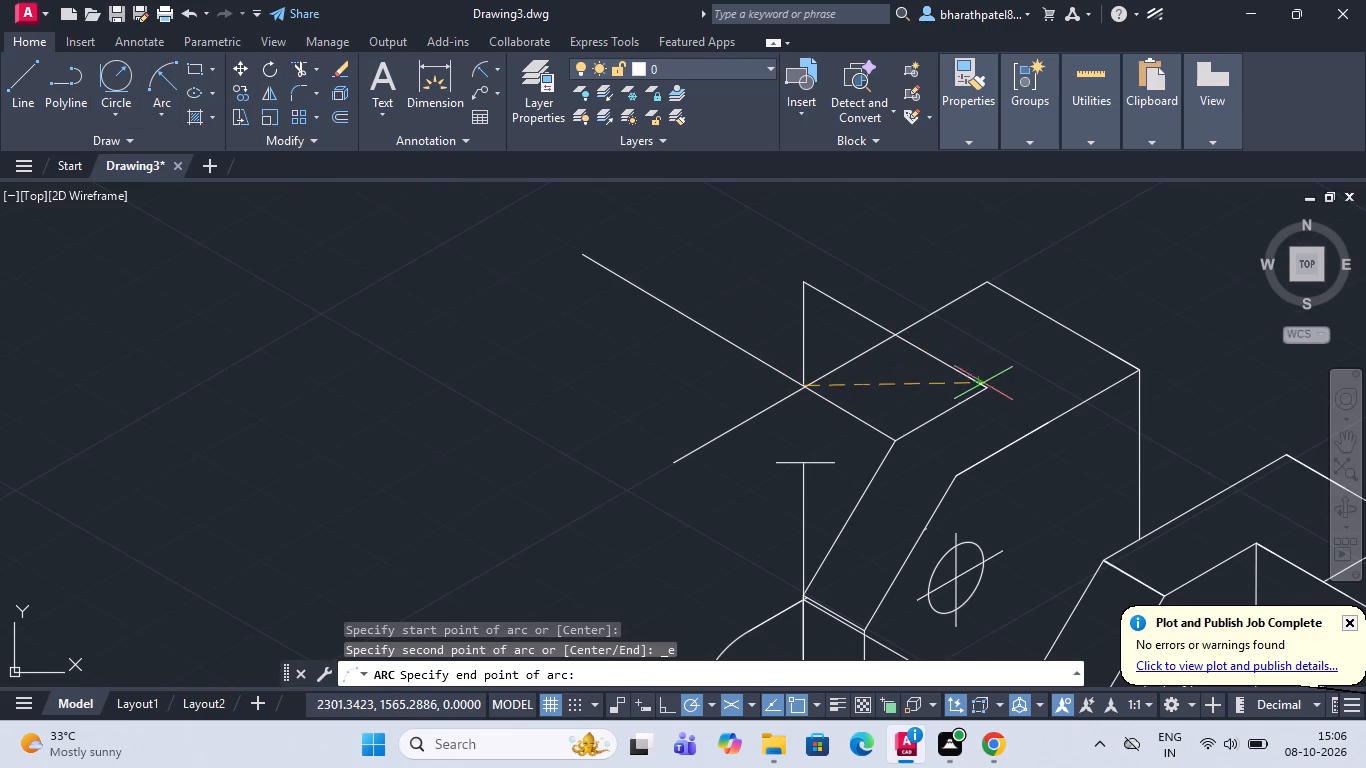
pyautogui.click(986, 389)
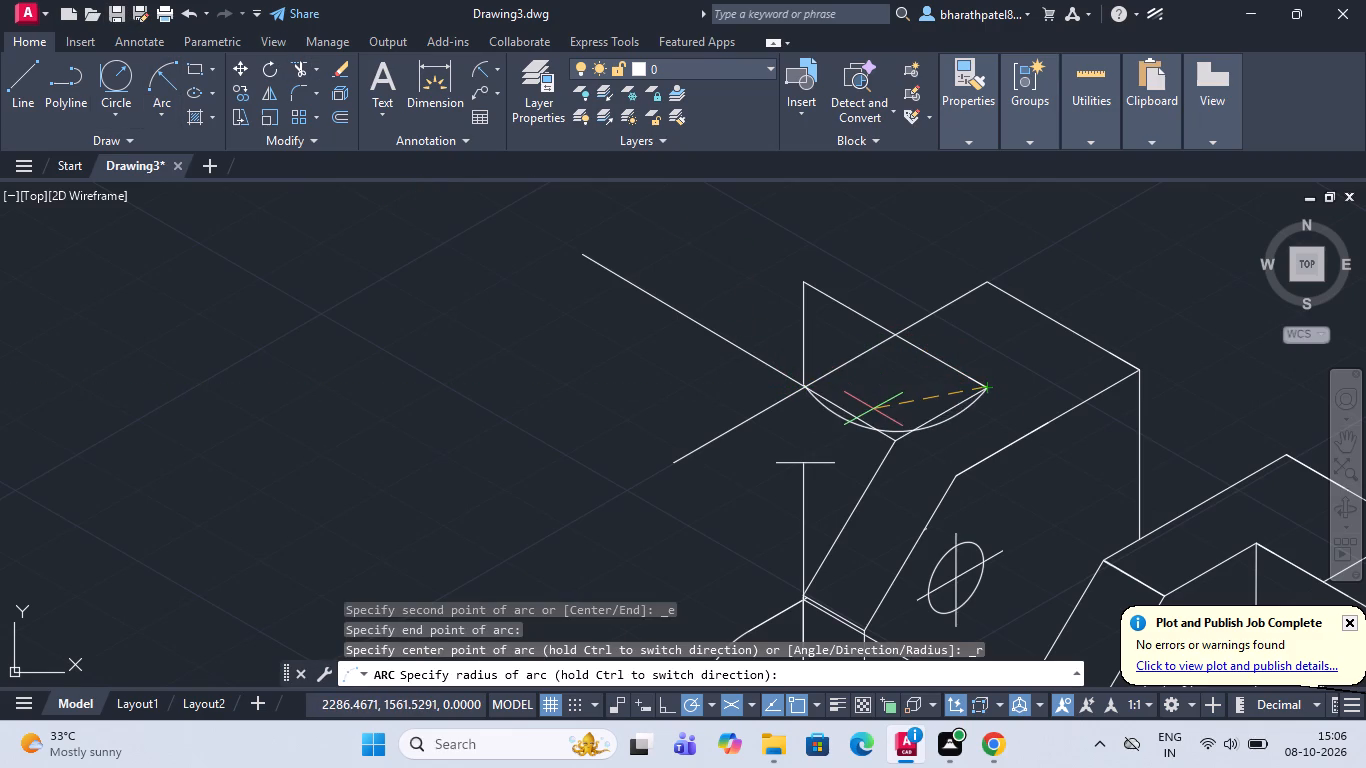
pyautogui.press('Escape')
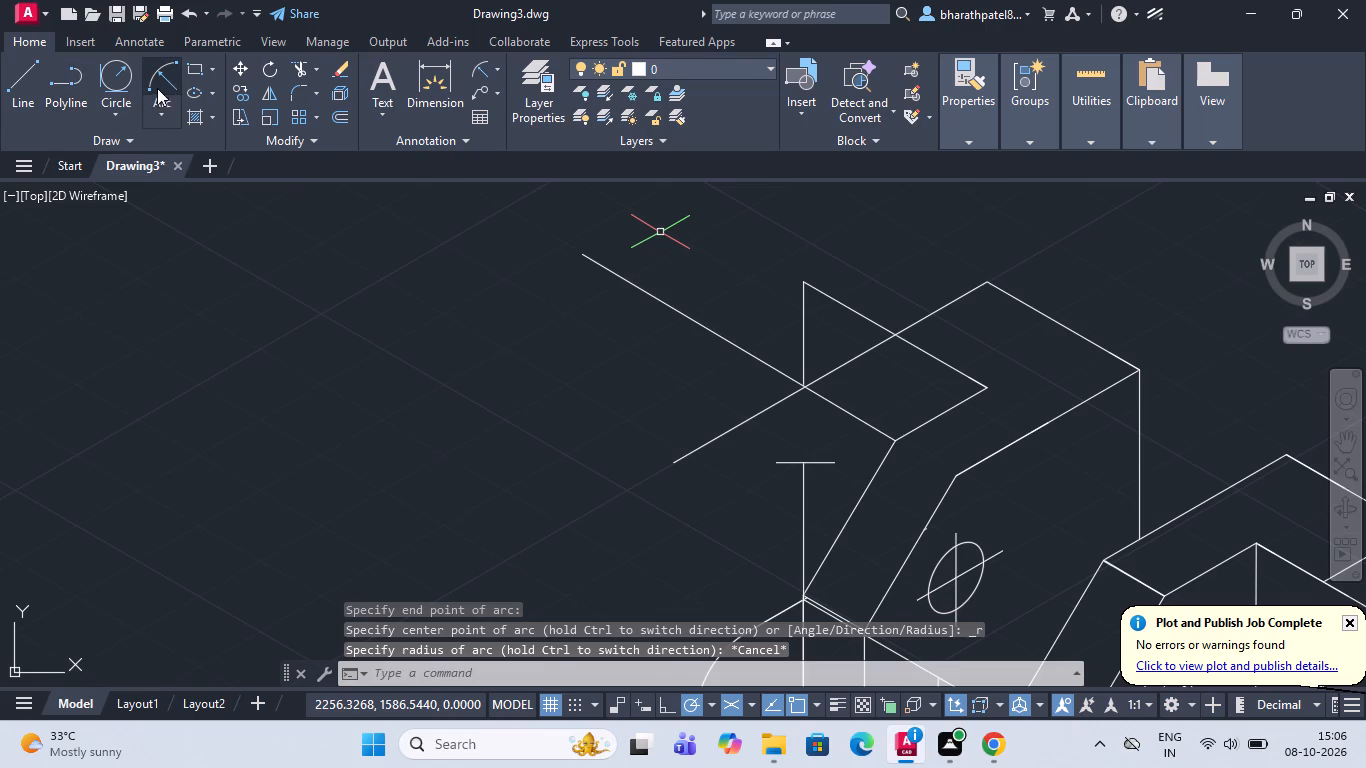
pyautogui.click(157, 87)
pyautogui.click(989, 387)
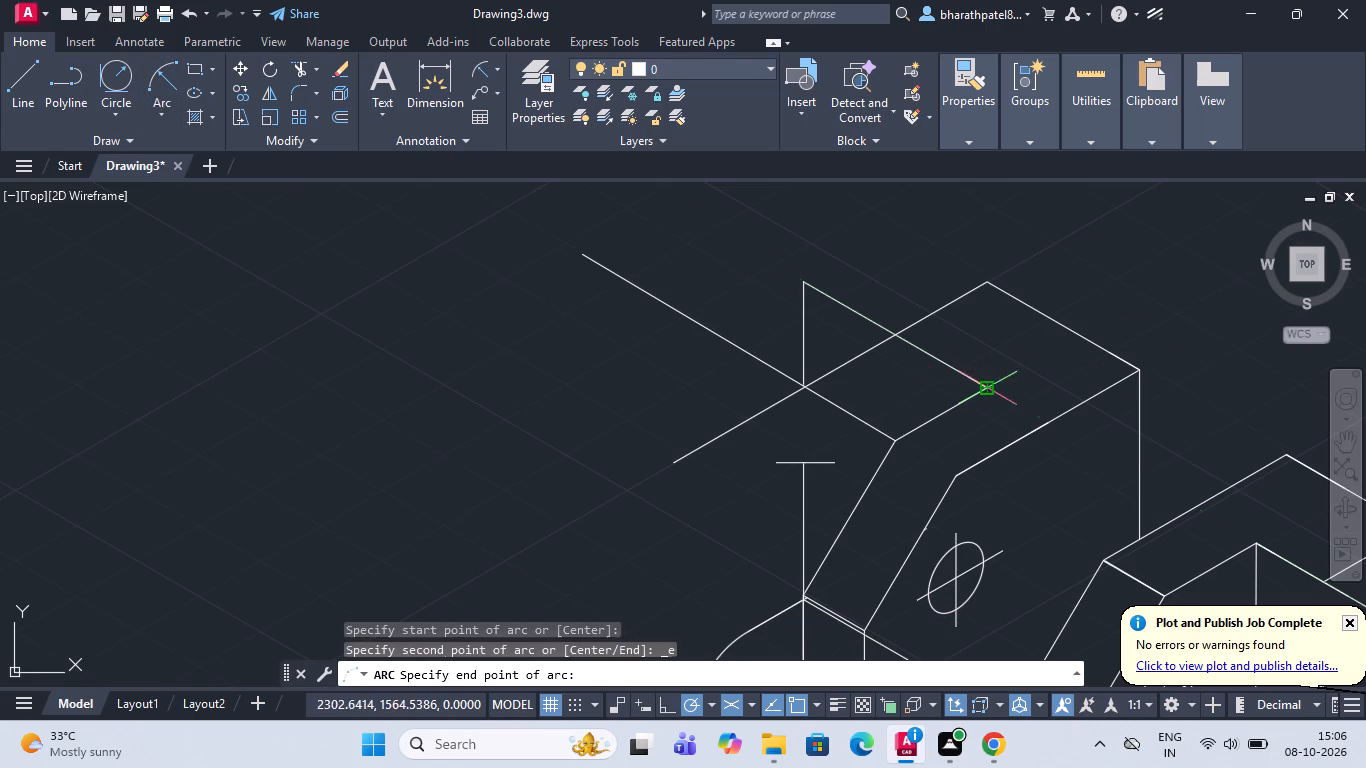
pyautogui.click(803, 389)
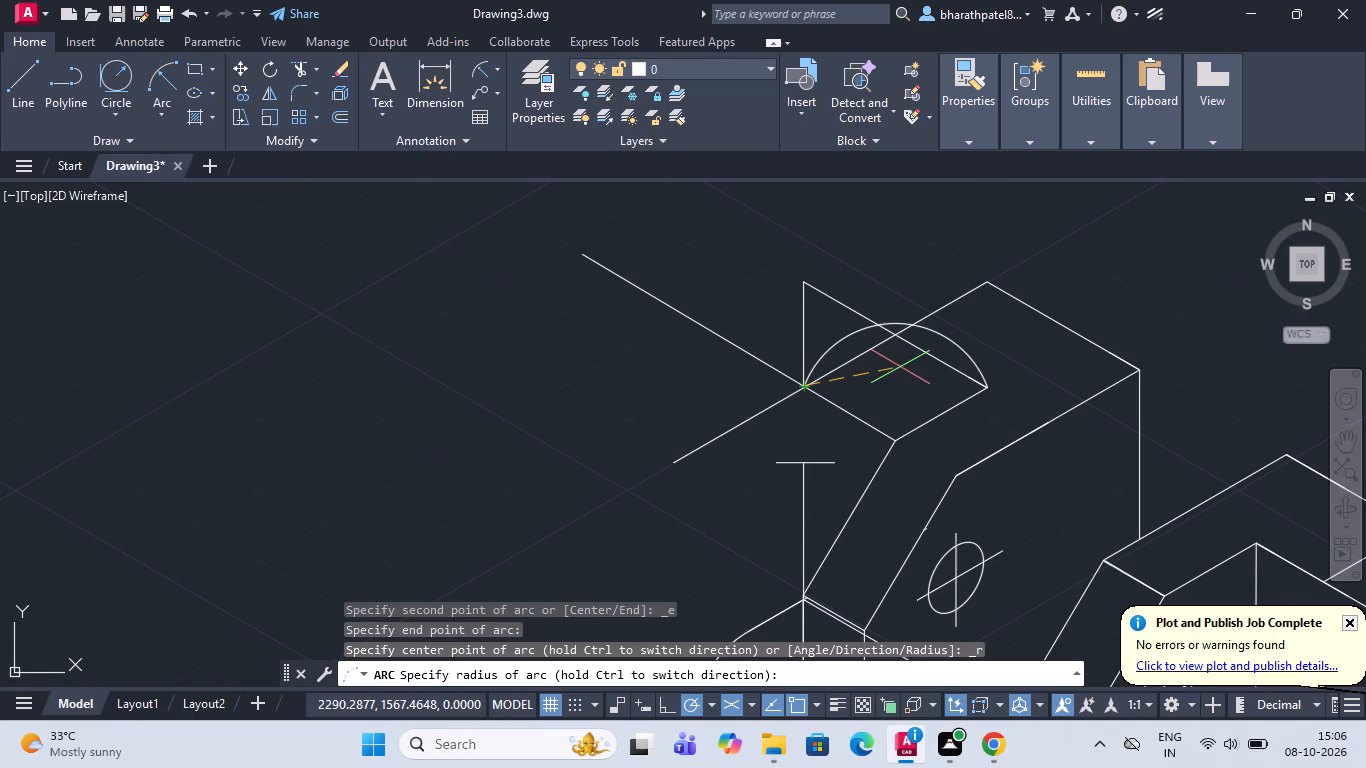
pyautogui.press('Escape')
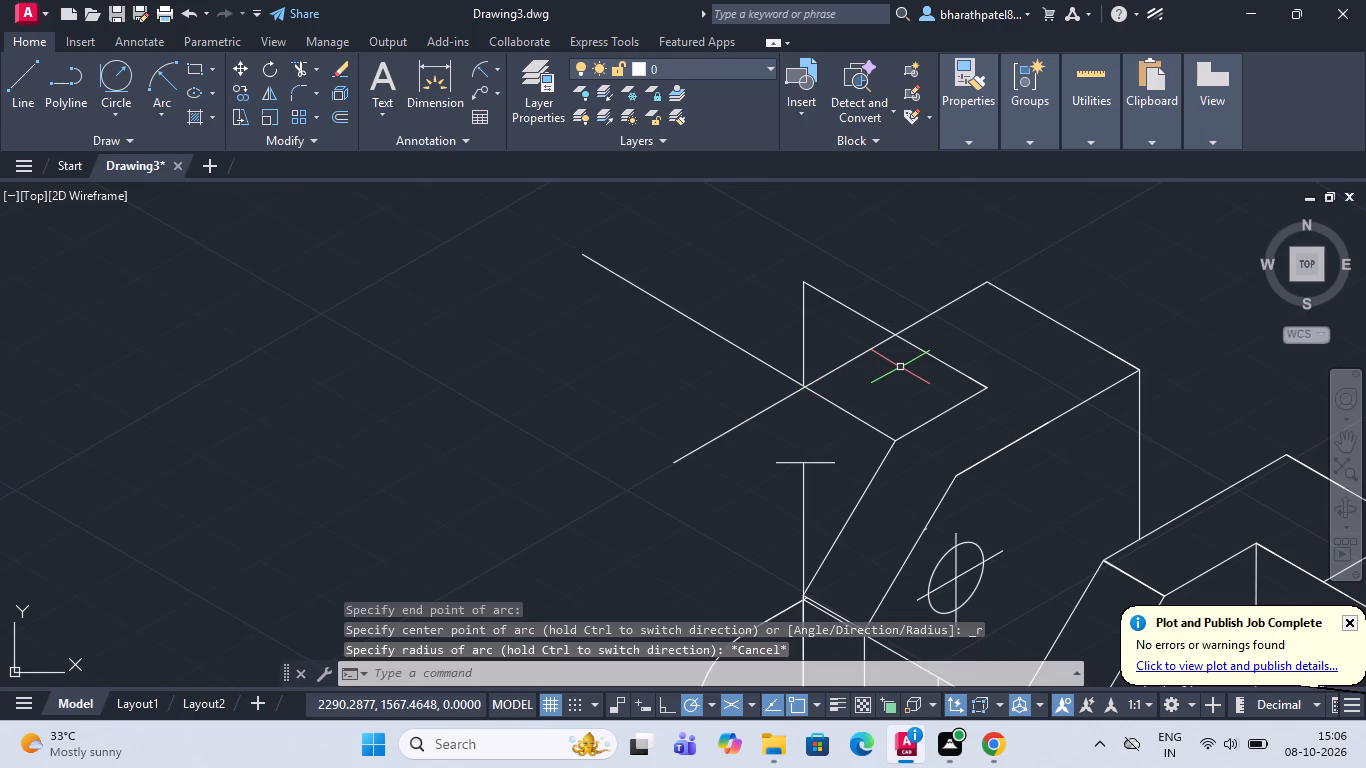
# Undo the recent edits back through the trim of the rear upright's outer vertical edge.
pyautogui.hotkey('ctrl', 'z')
pyautogui.hotkey('ctrl', 'z')
pyautogui.hotkey('ctrl', 'z')
pyautogui.hotkey('ctrl', 'z')
pyautogui.hotkey('ctrl', 'z')
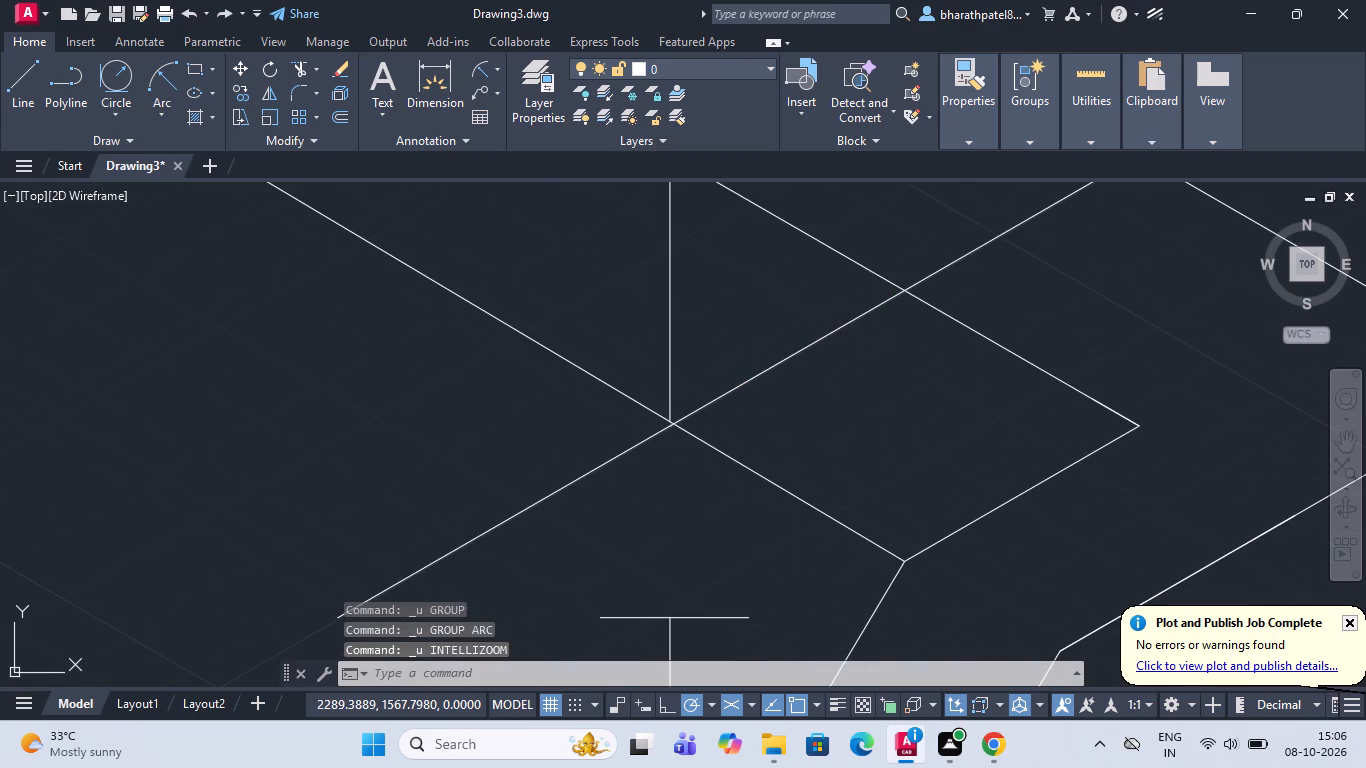
pyautogui.hotkey('ctrl', 'z')
pyautogui.hotkey('ctrl', 'z')
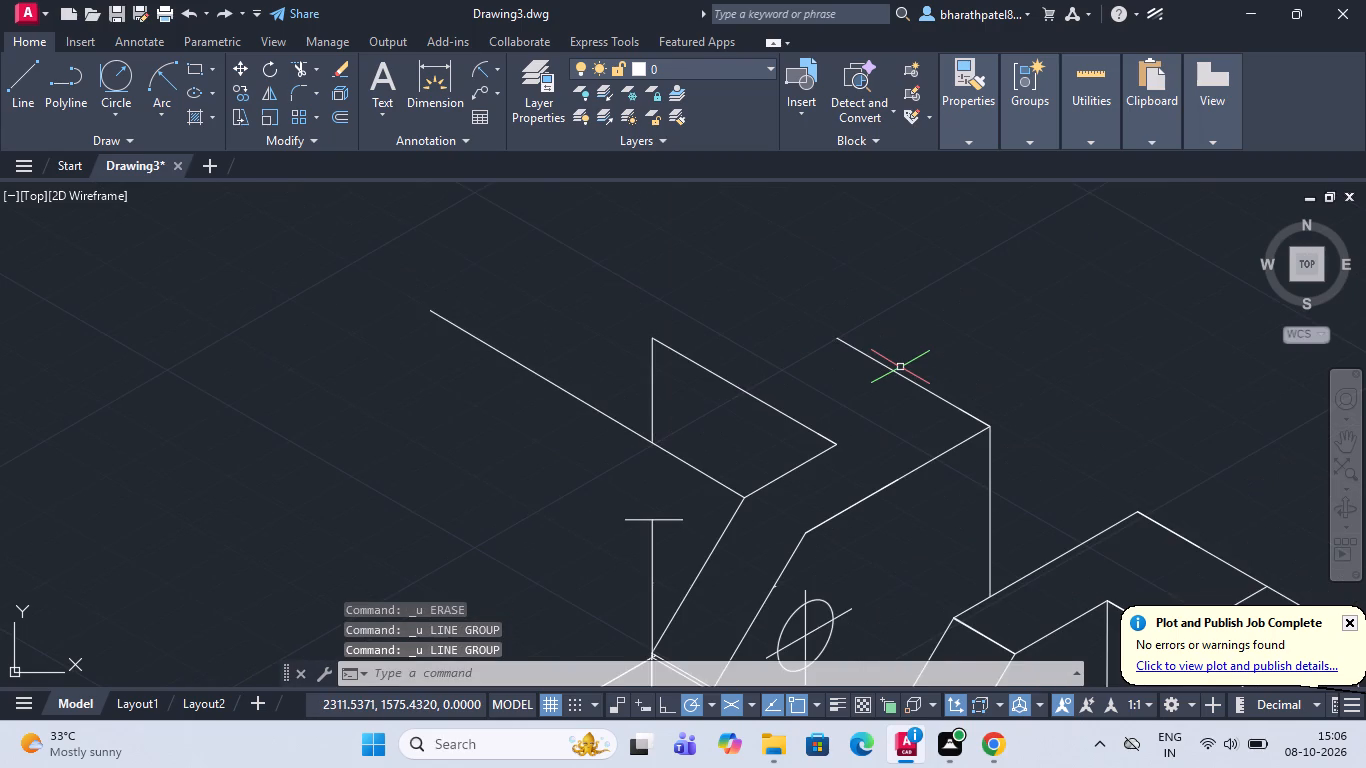
pyautogui.hotkey('ctrl', 'z')
pyautogui.hotkey('ctrl', 'z')
pyautogui.hotkey('ctrl', 'z')
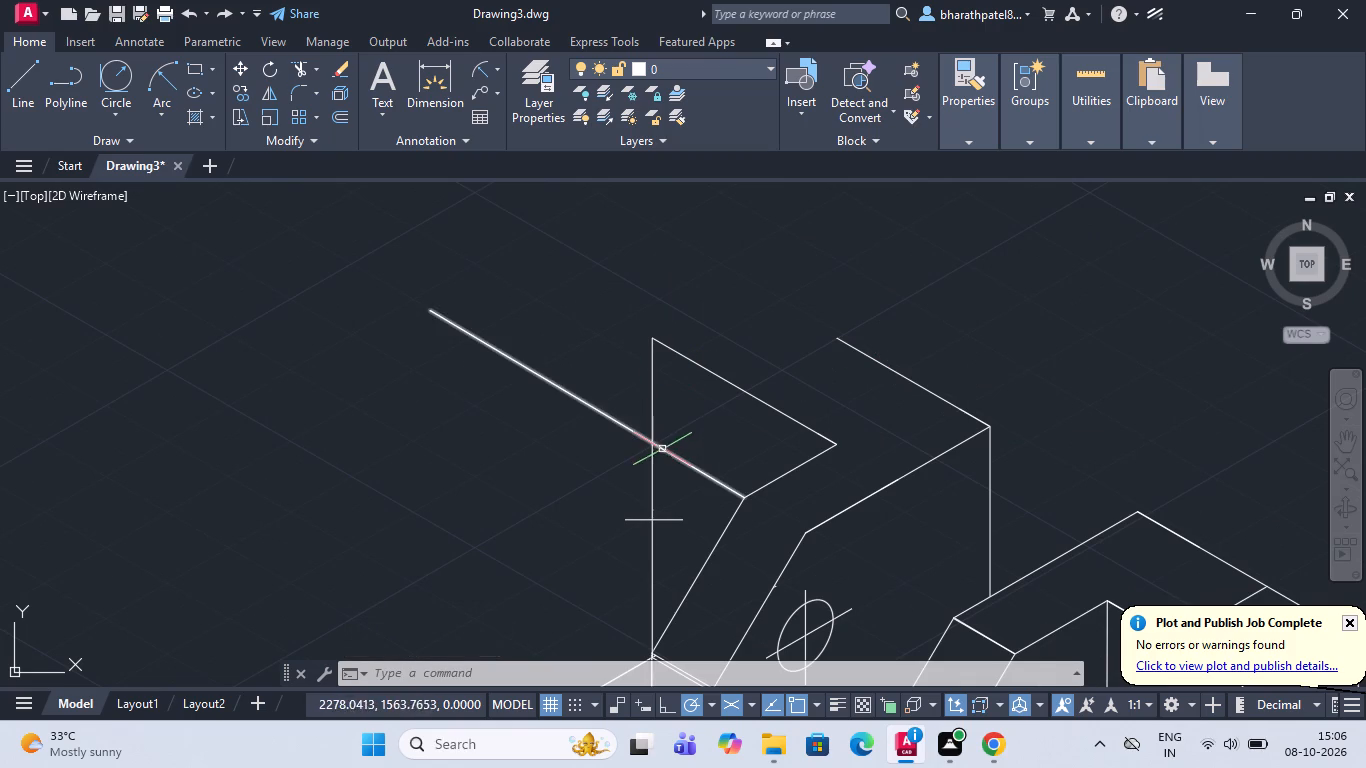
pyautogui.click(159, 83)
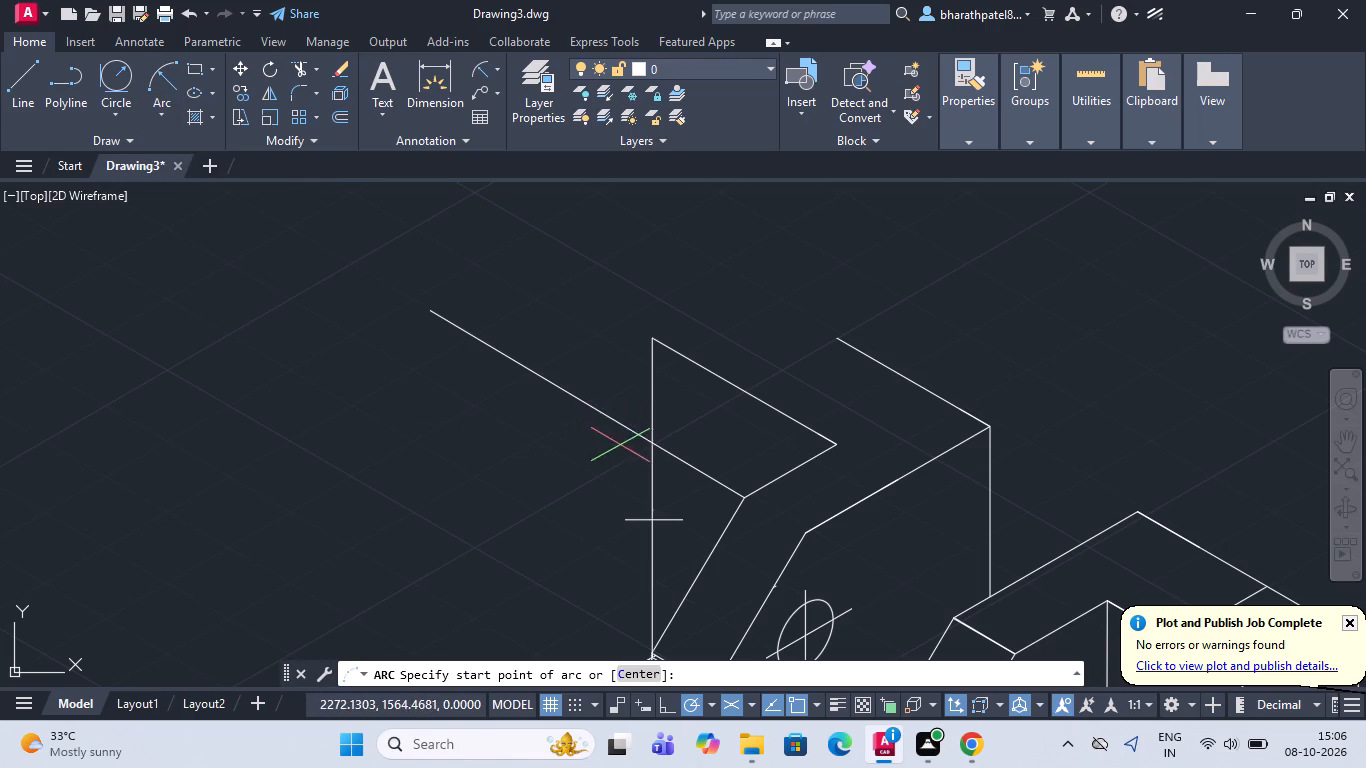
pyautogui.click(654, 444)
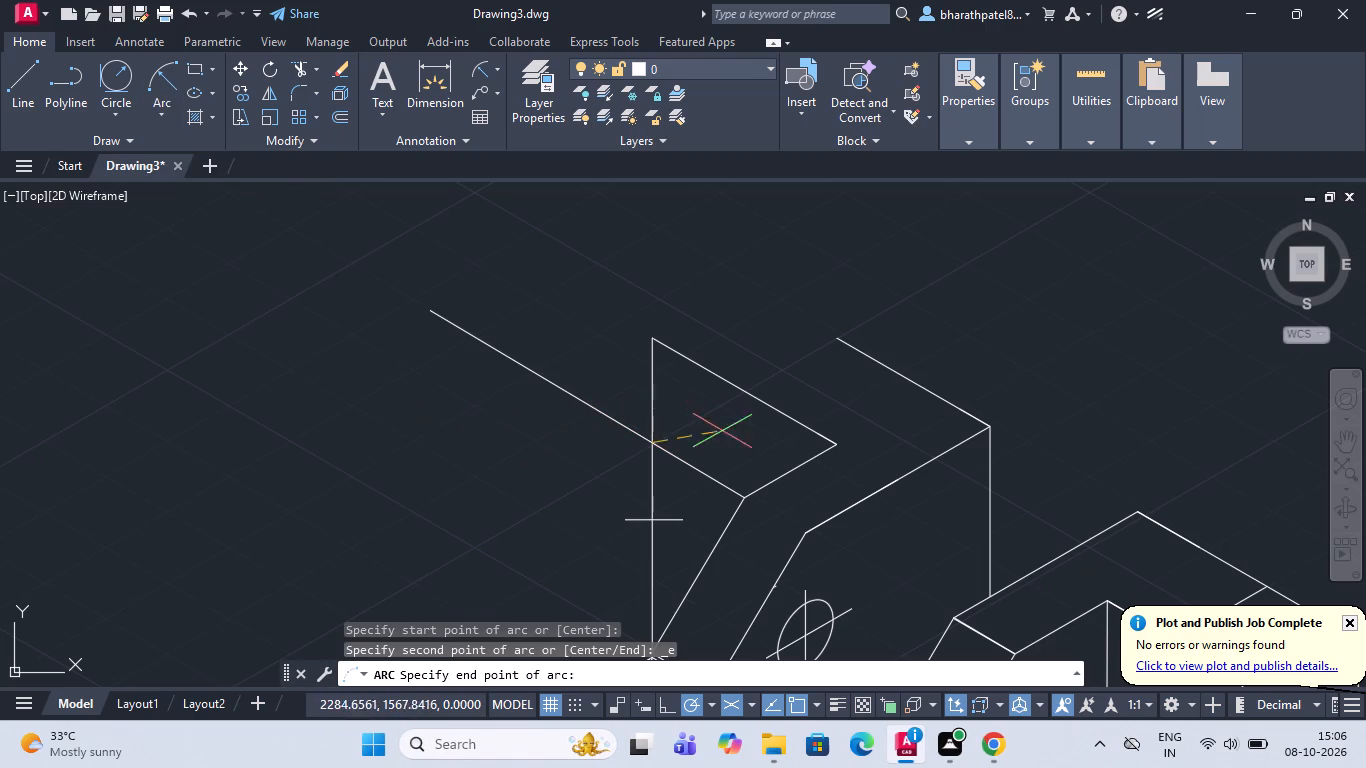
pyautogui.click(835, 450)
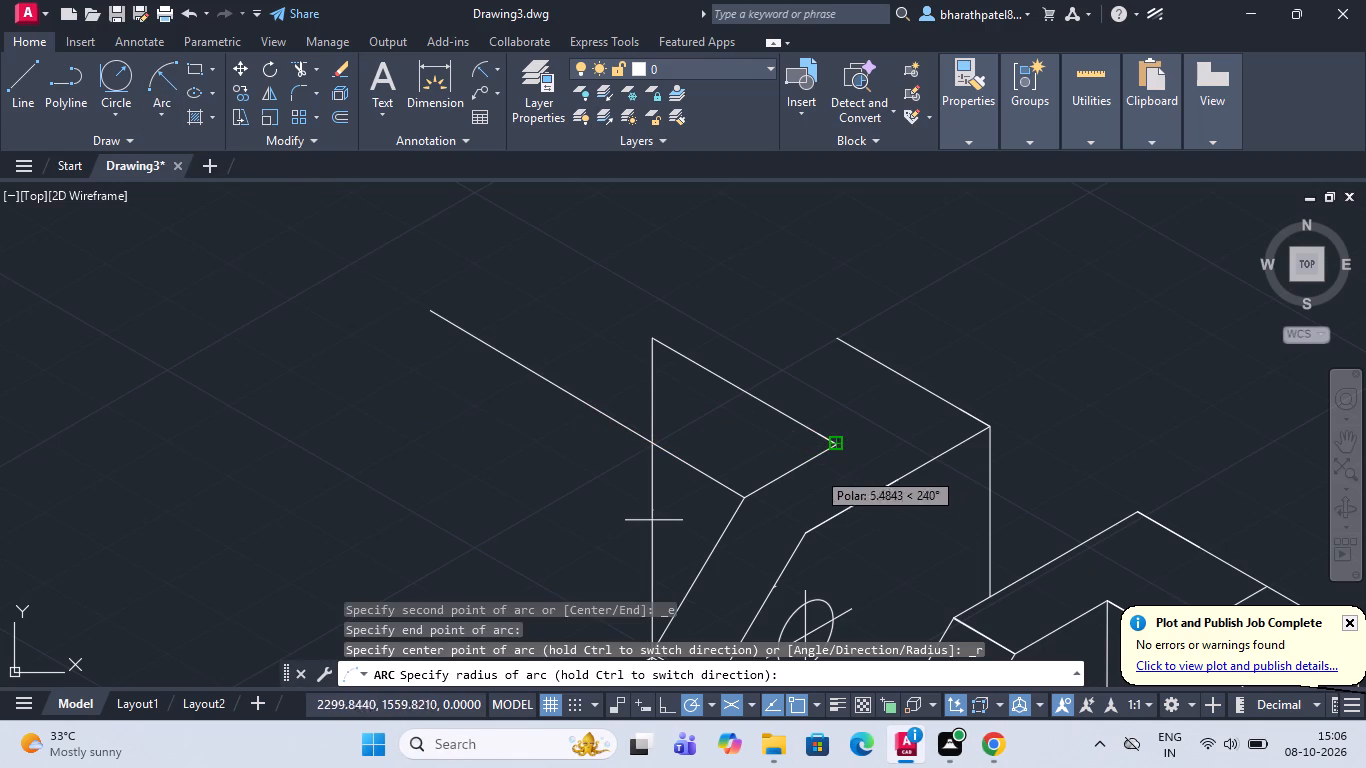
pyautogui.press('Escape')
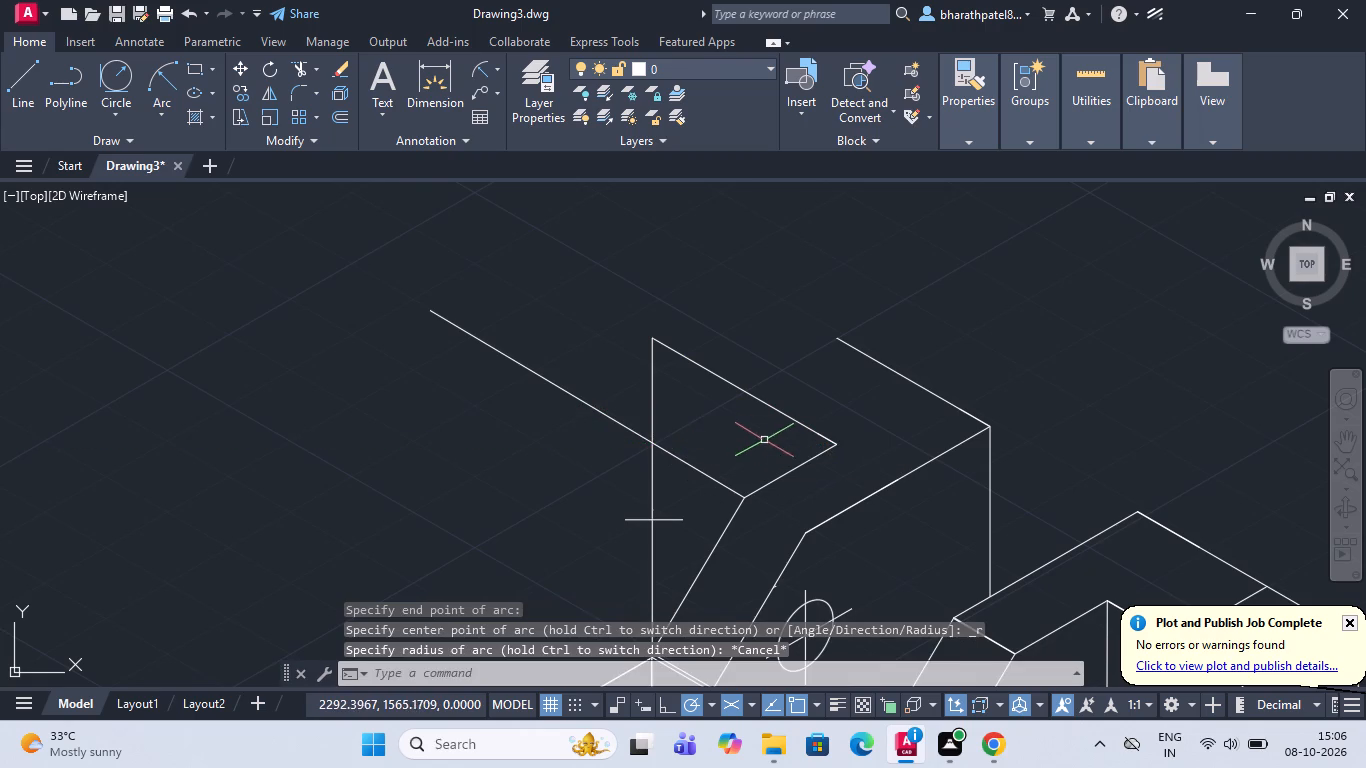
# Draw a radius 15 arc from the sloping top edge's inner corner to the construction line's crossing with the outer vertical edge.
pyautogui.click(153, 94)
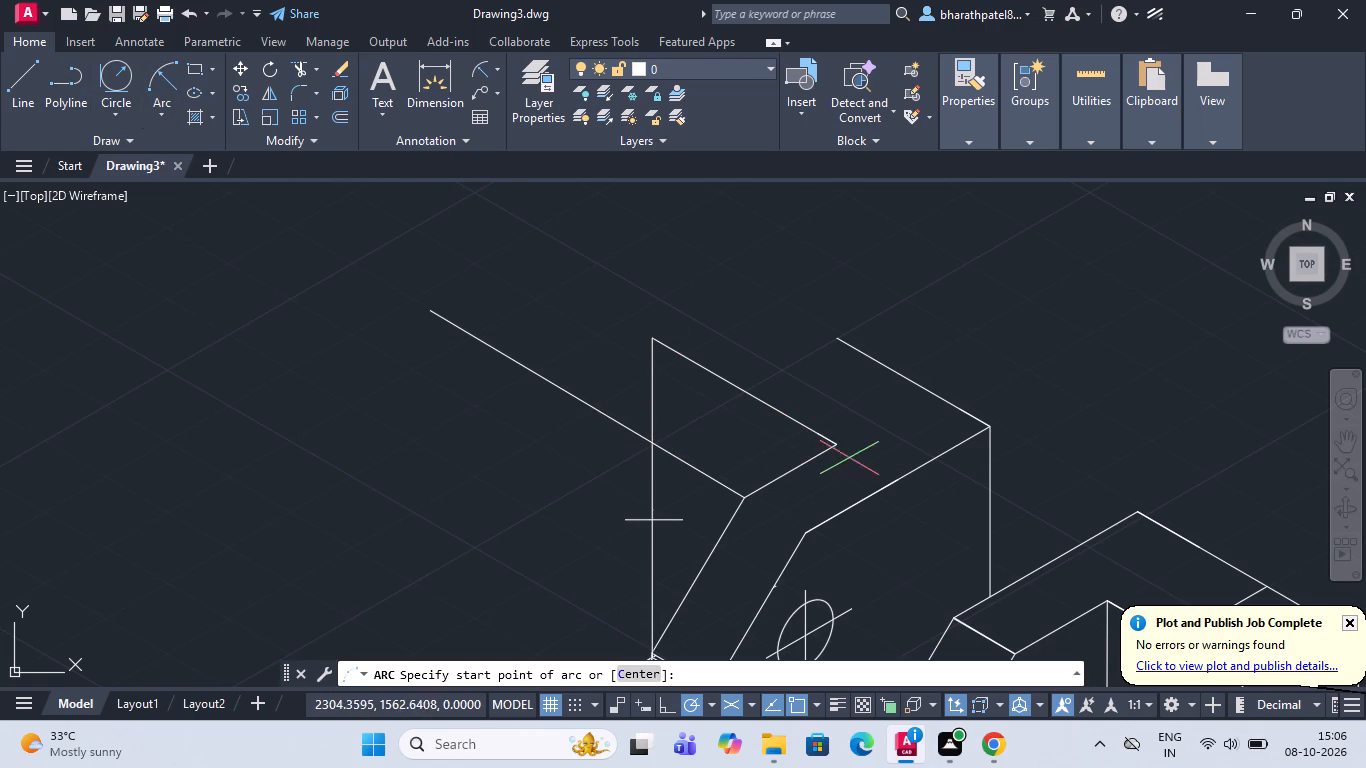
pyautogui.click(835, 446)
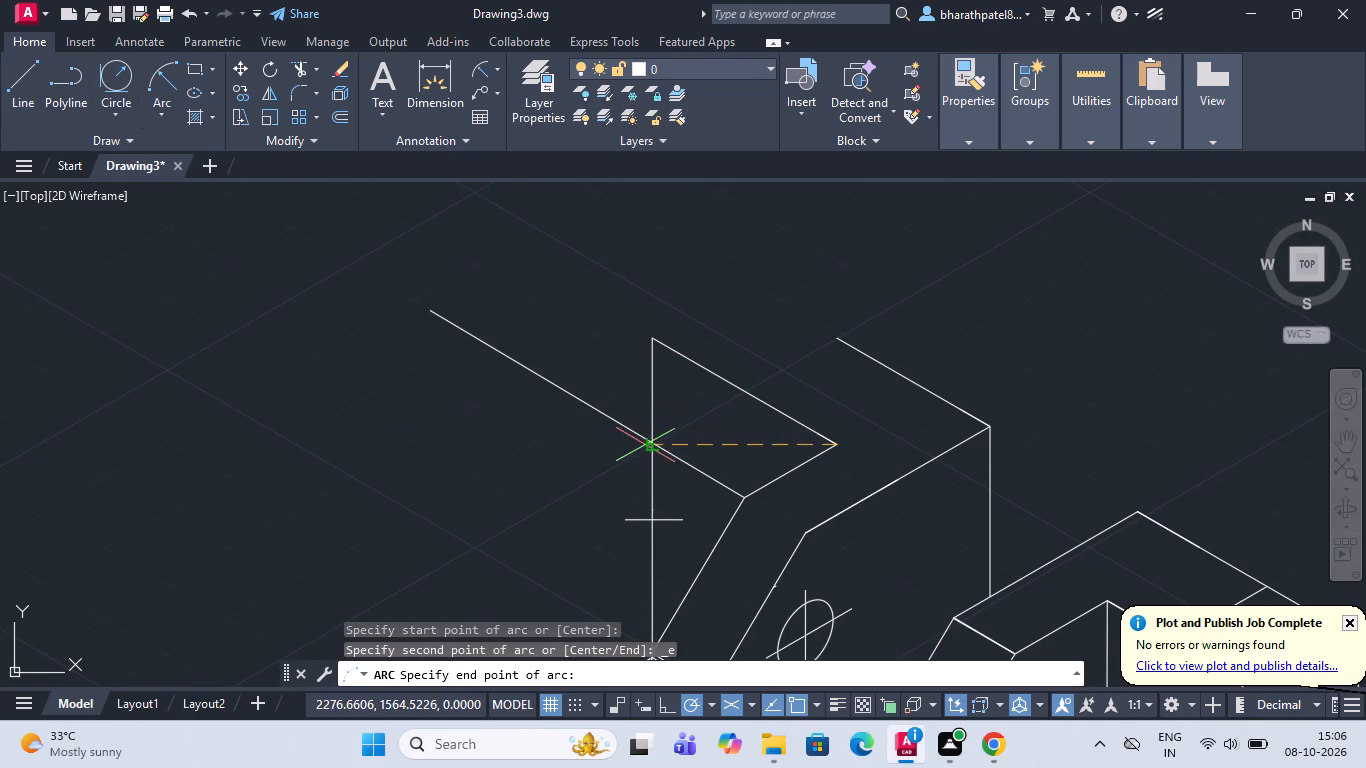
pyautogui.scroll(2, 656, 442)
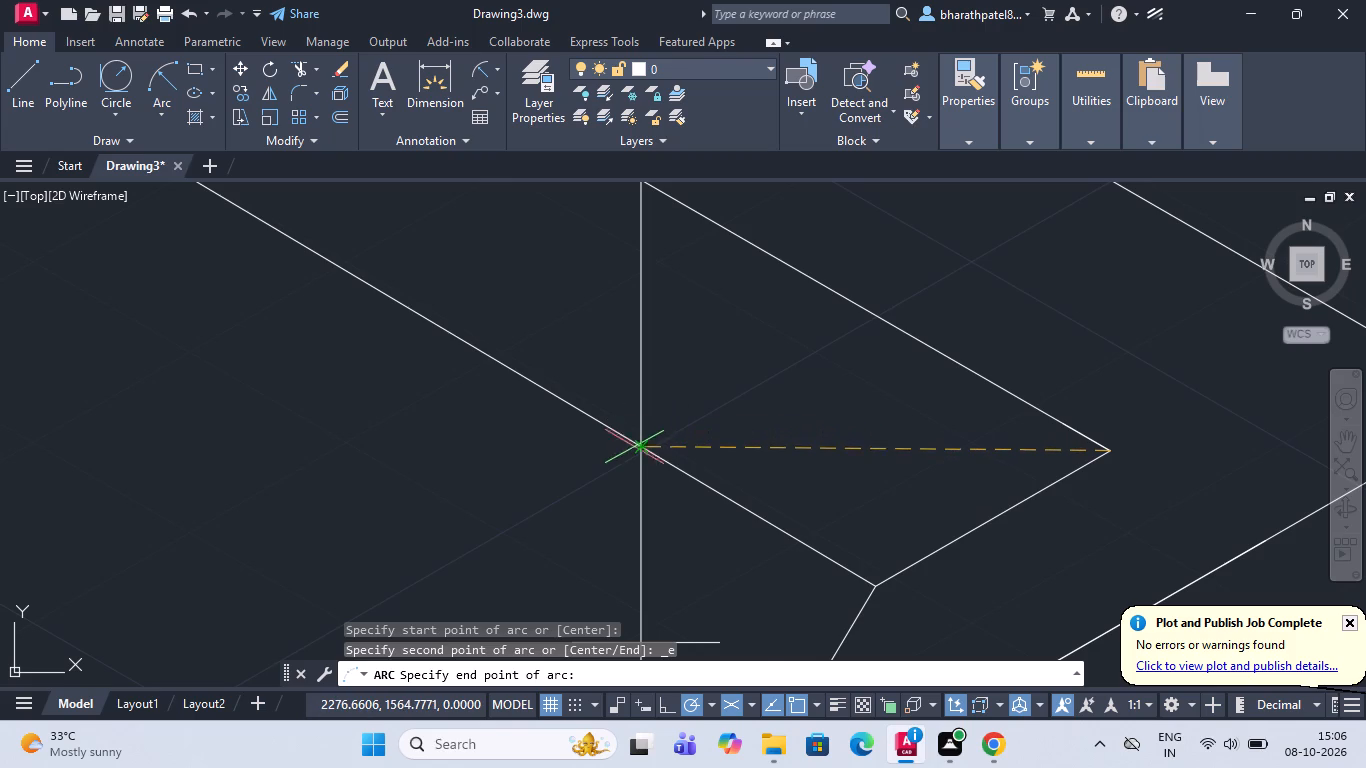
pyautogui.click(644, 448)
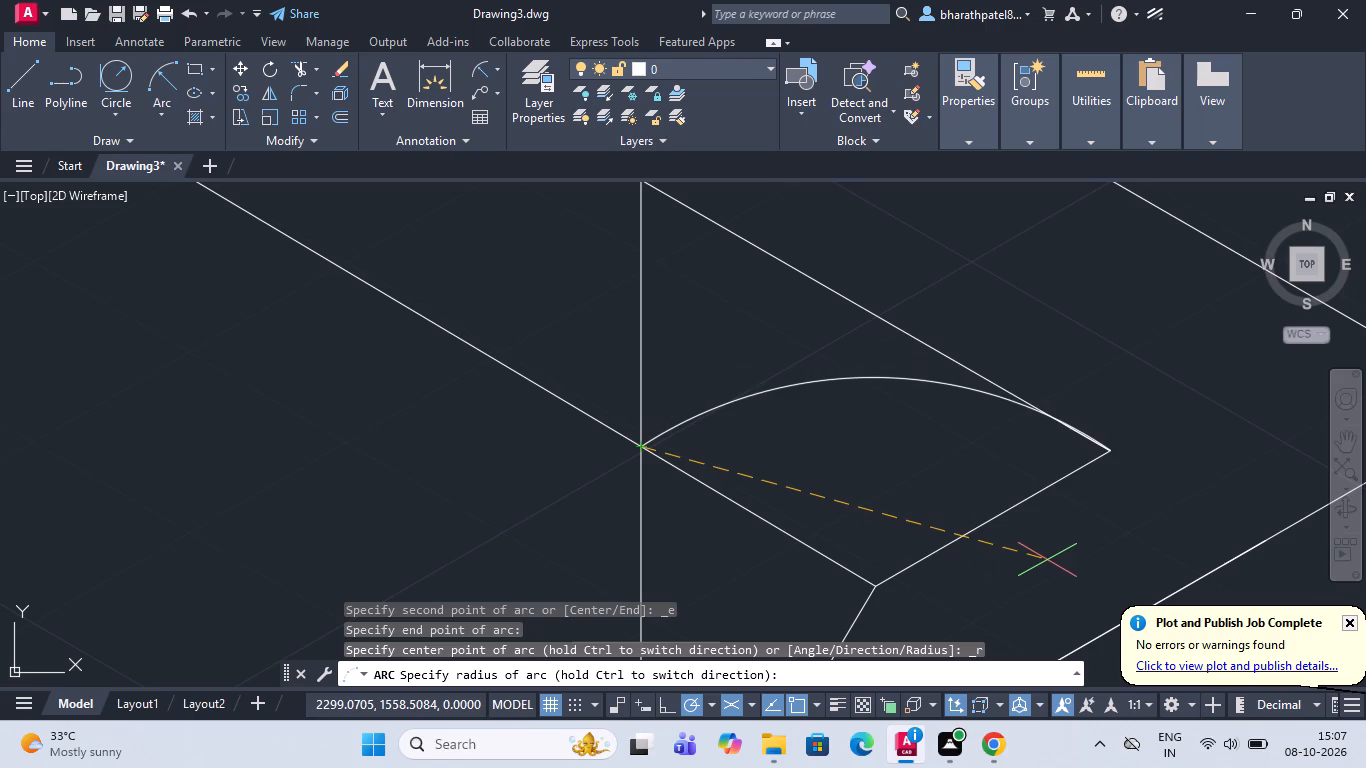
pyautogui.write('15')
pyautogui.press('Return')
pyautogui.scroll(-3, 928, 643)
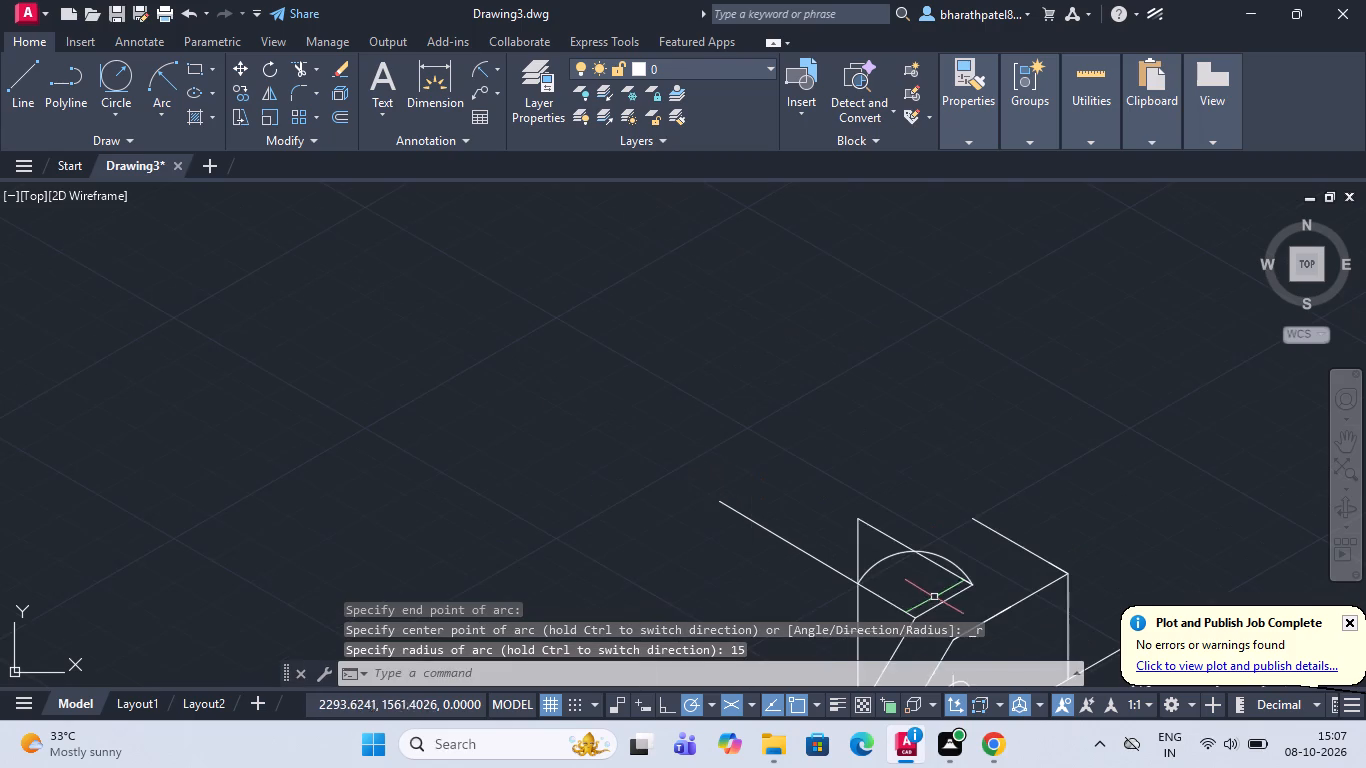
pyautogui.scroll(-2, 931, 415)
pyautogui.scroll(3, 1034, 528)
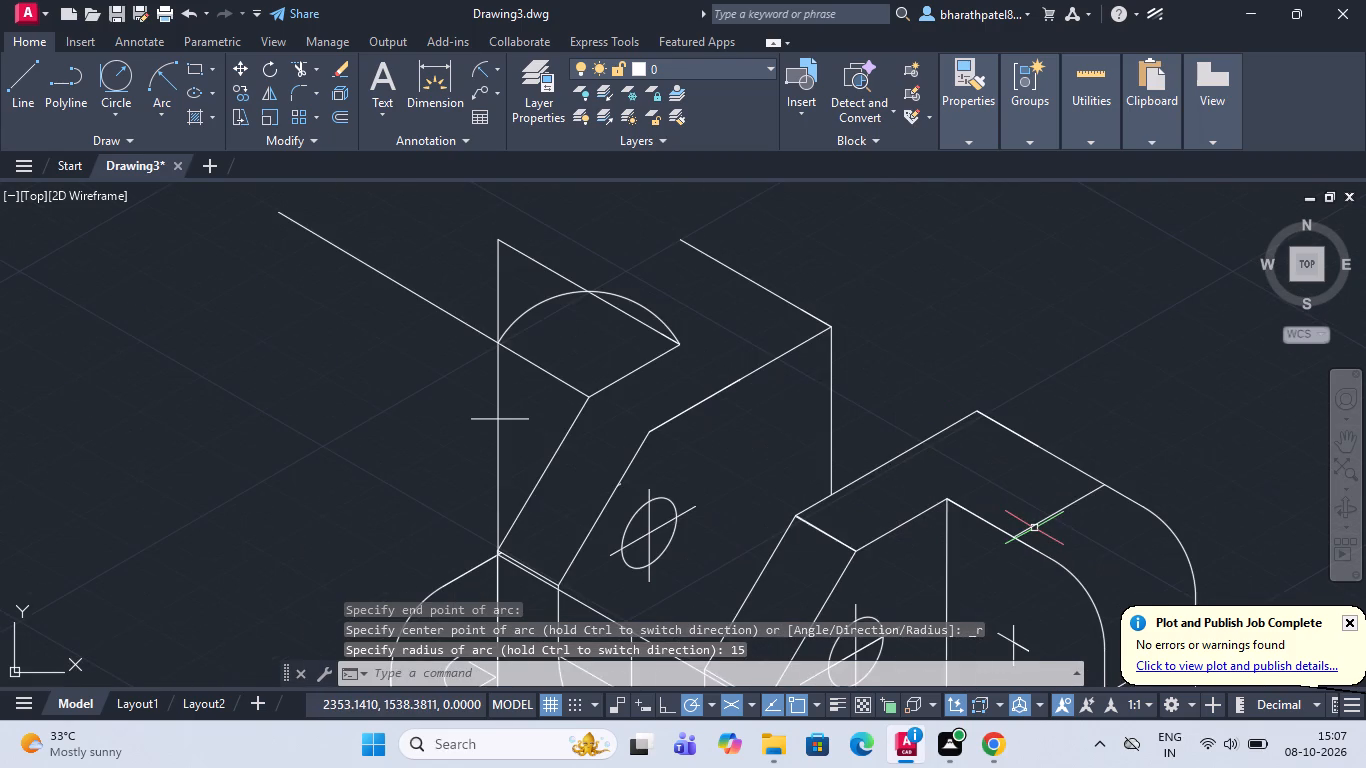
# Delete the radius 15 arc and the sloping construction line that crosses the rear upright's outer vertical edge.
pyautogui.click(625, 296)
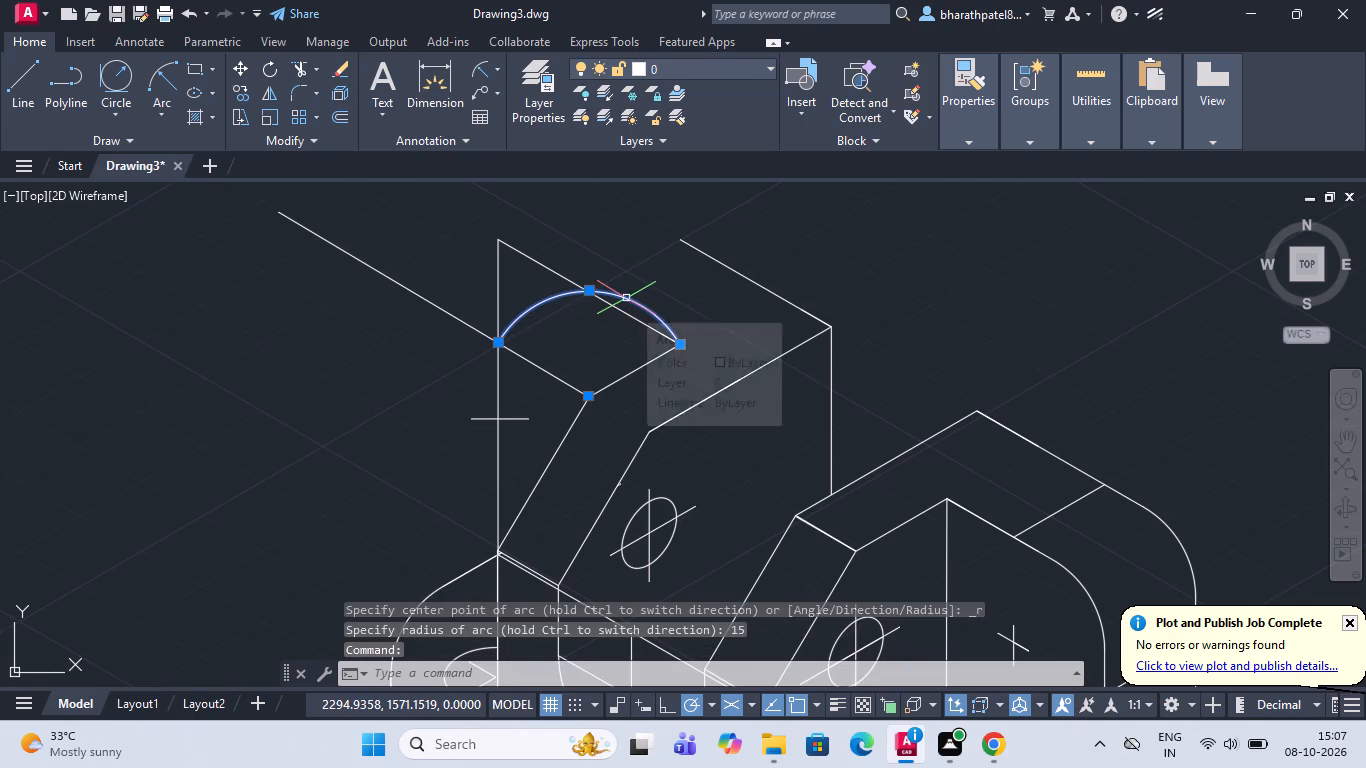
pyautogui.press('Delete')
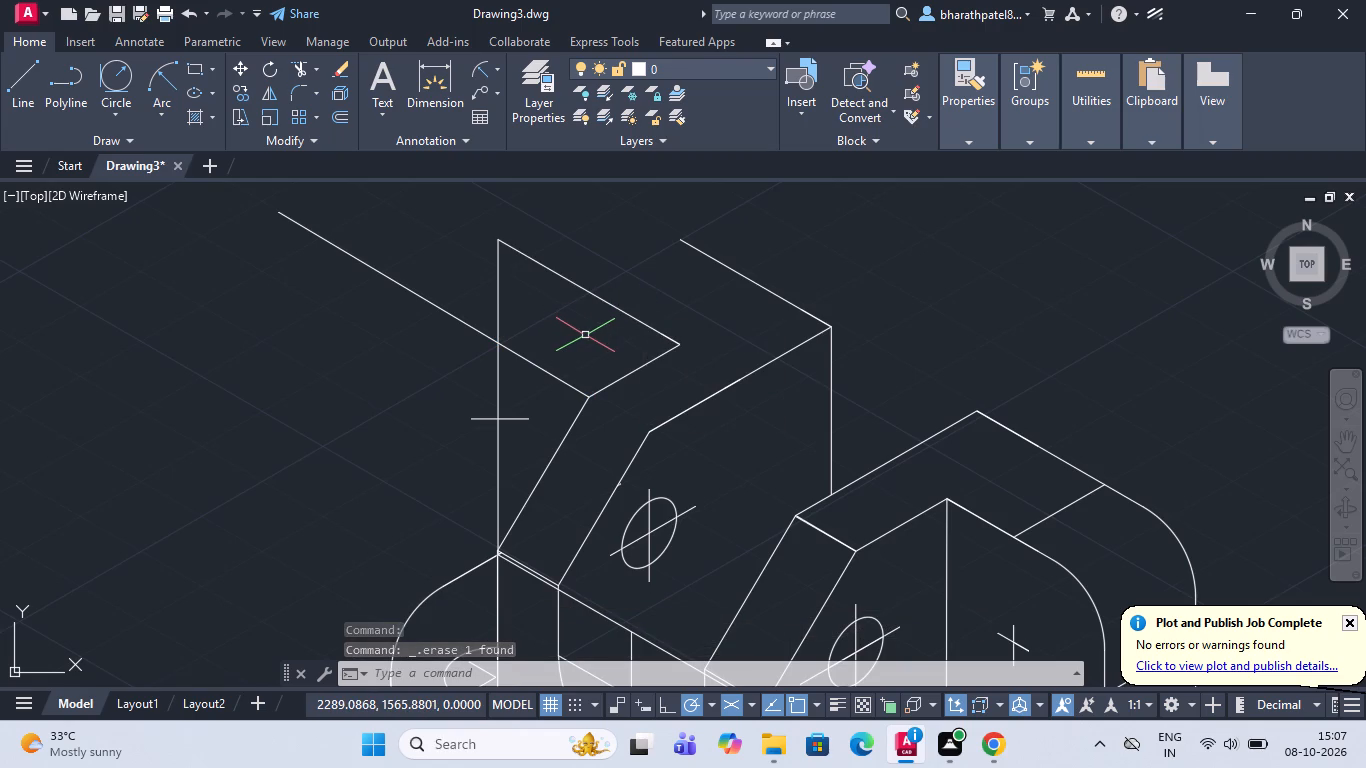
pyautogui.click(535, 363)
pyautogui.press('Delete')
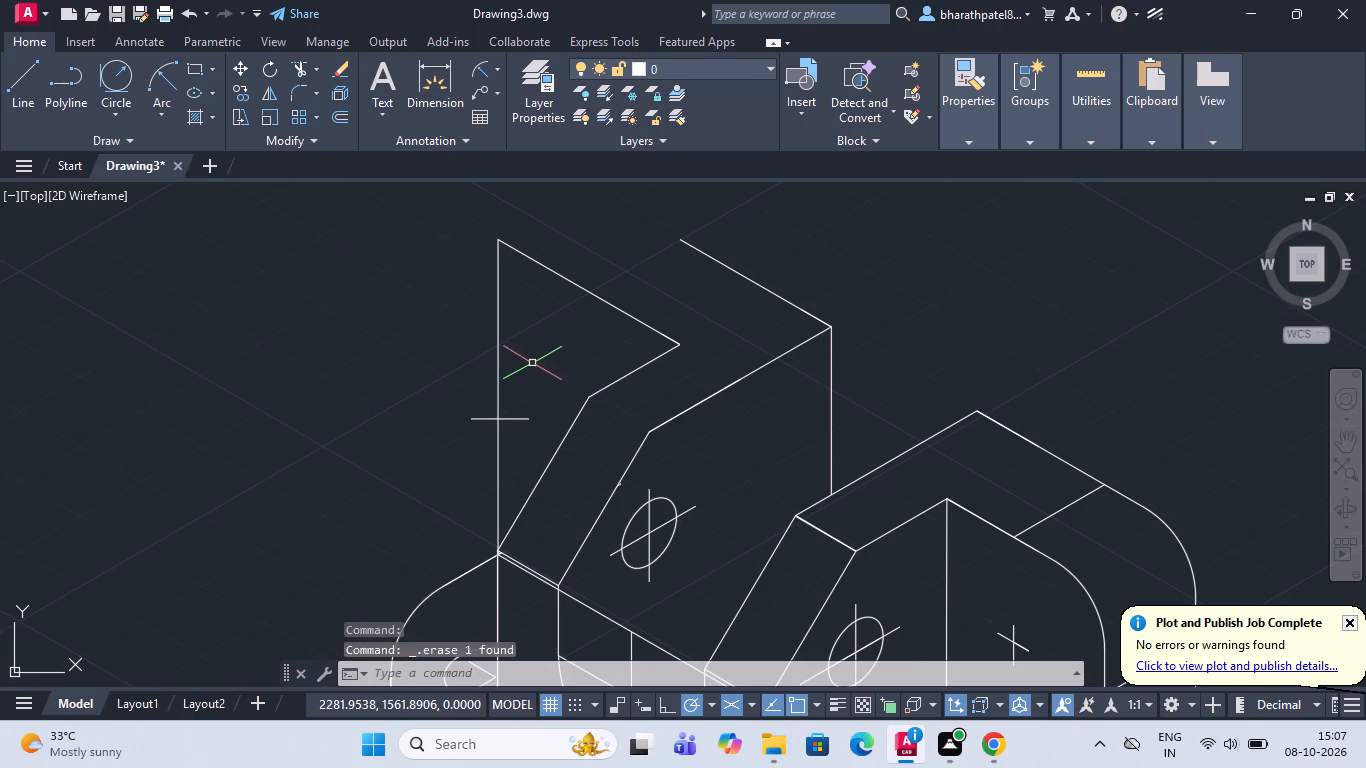
# Draw a line at 150° from the upper end of the front face's slanted edge, through the rear slanted edge's top and past the outer vertical.
pyautogui.click(4, 94)
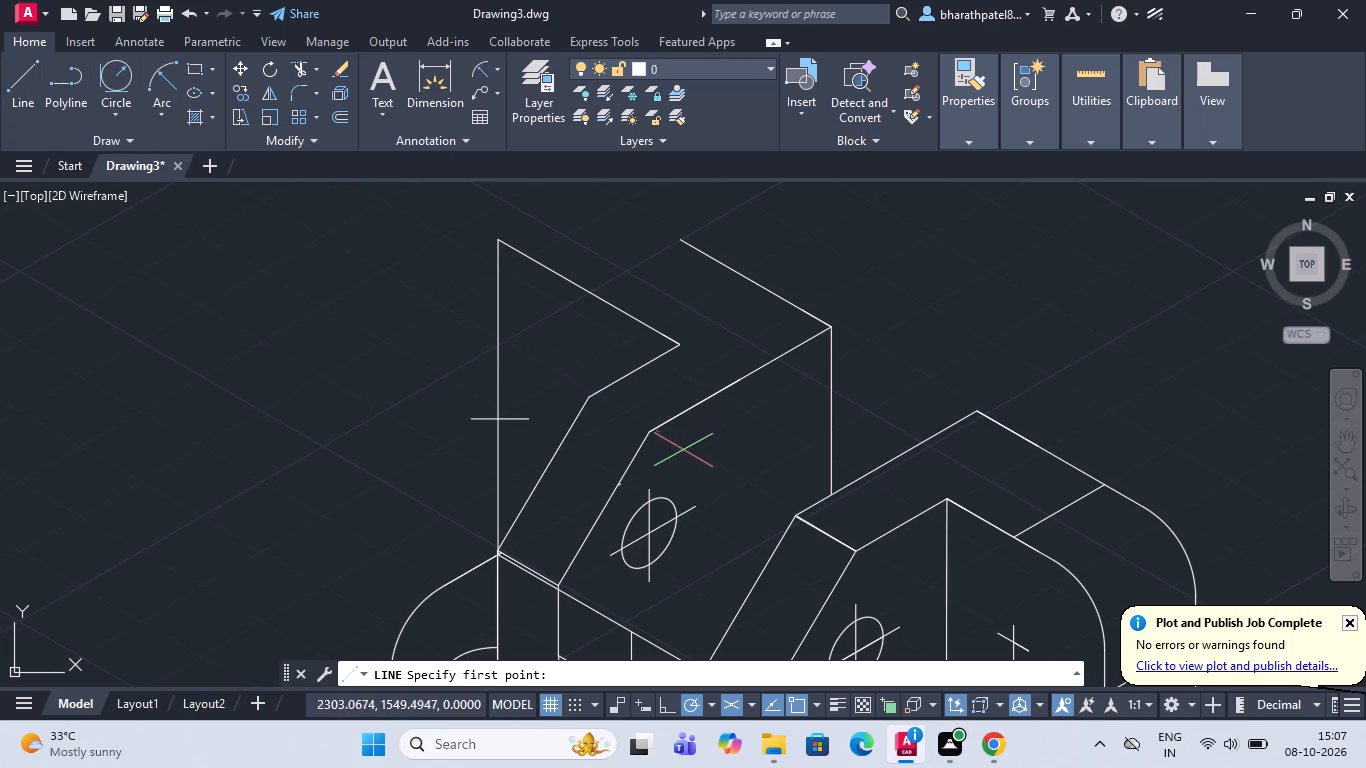
pyautogui.click(652, 433)
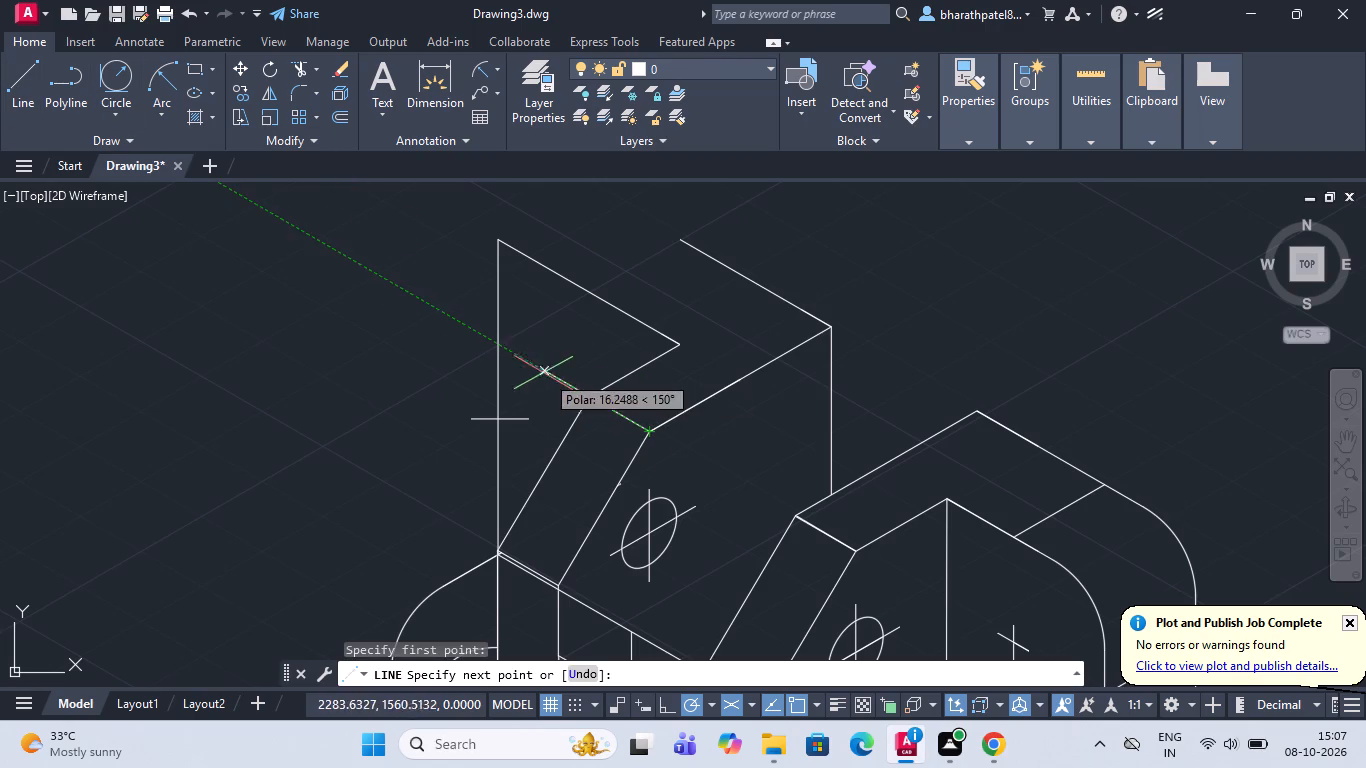
pyautogui.click(448, 321)
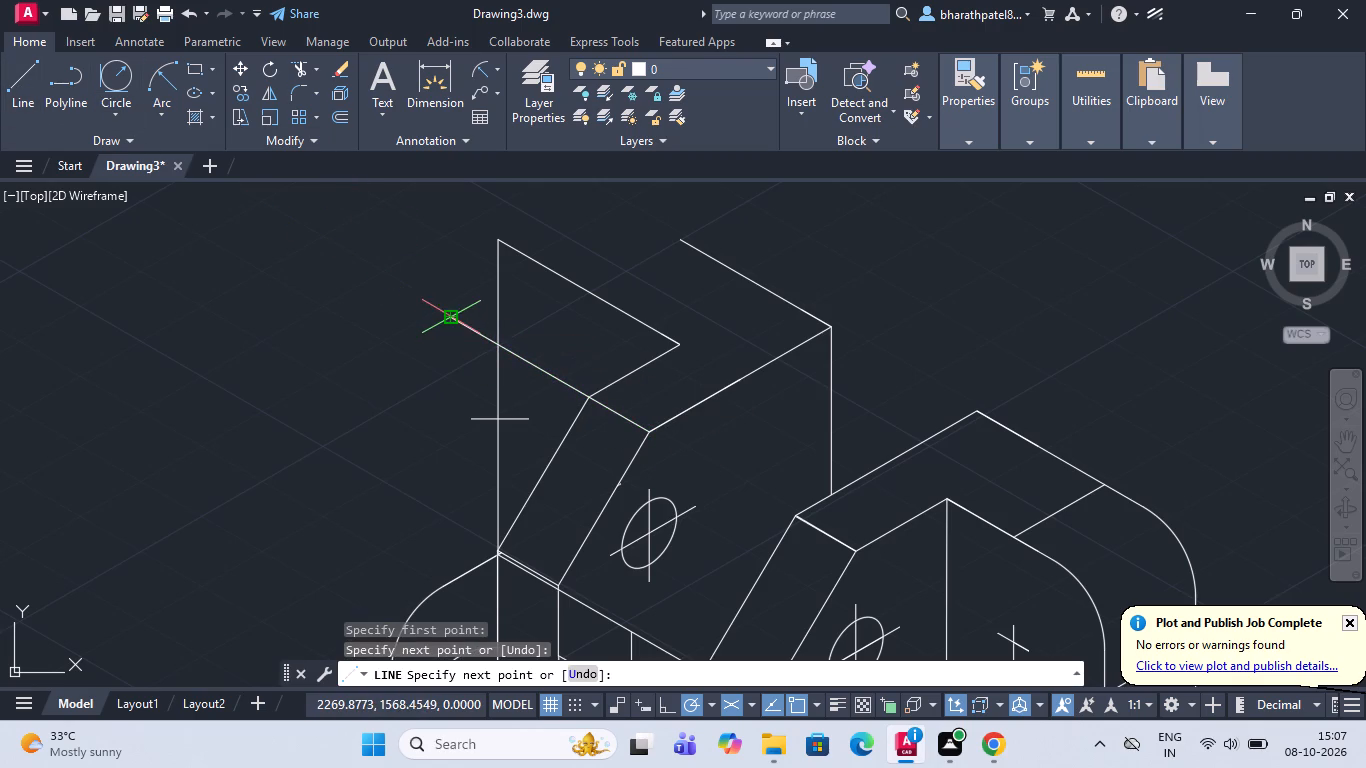
# Measure the distance between the two vertical edges of the front upright's side face with an aligned dimension.
pyautogui.press('`')
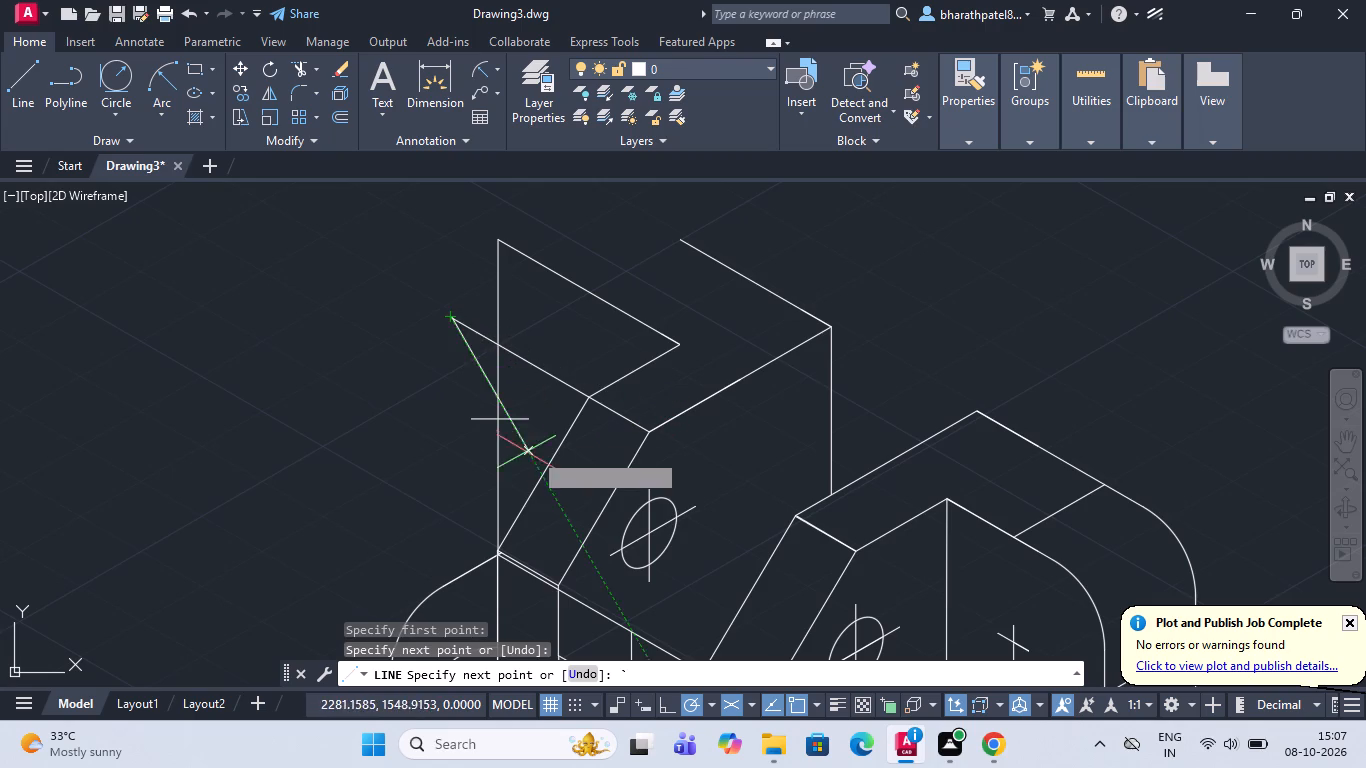
pyautogui.press('Escape')
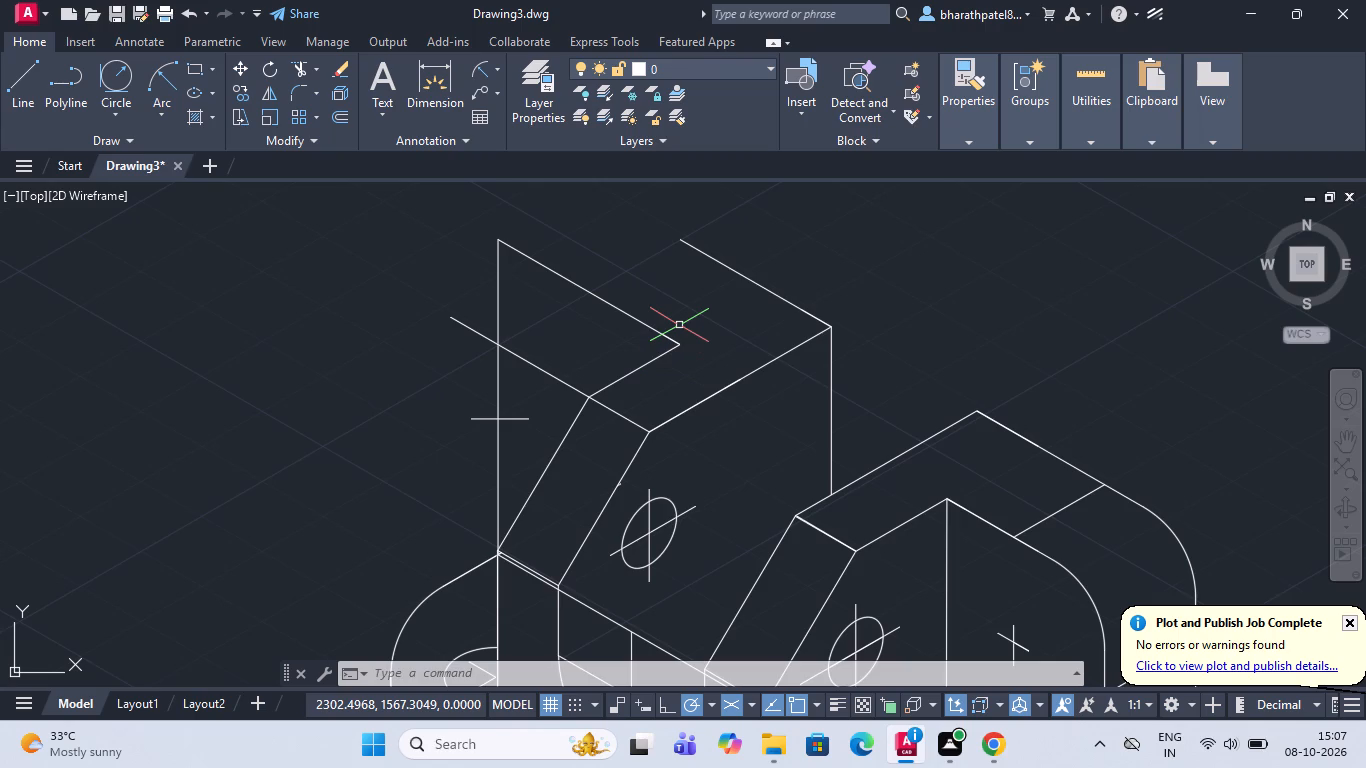
pyautogui.scroll(-2, 985, 327)
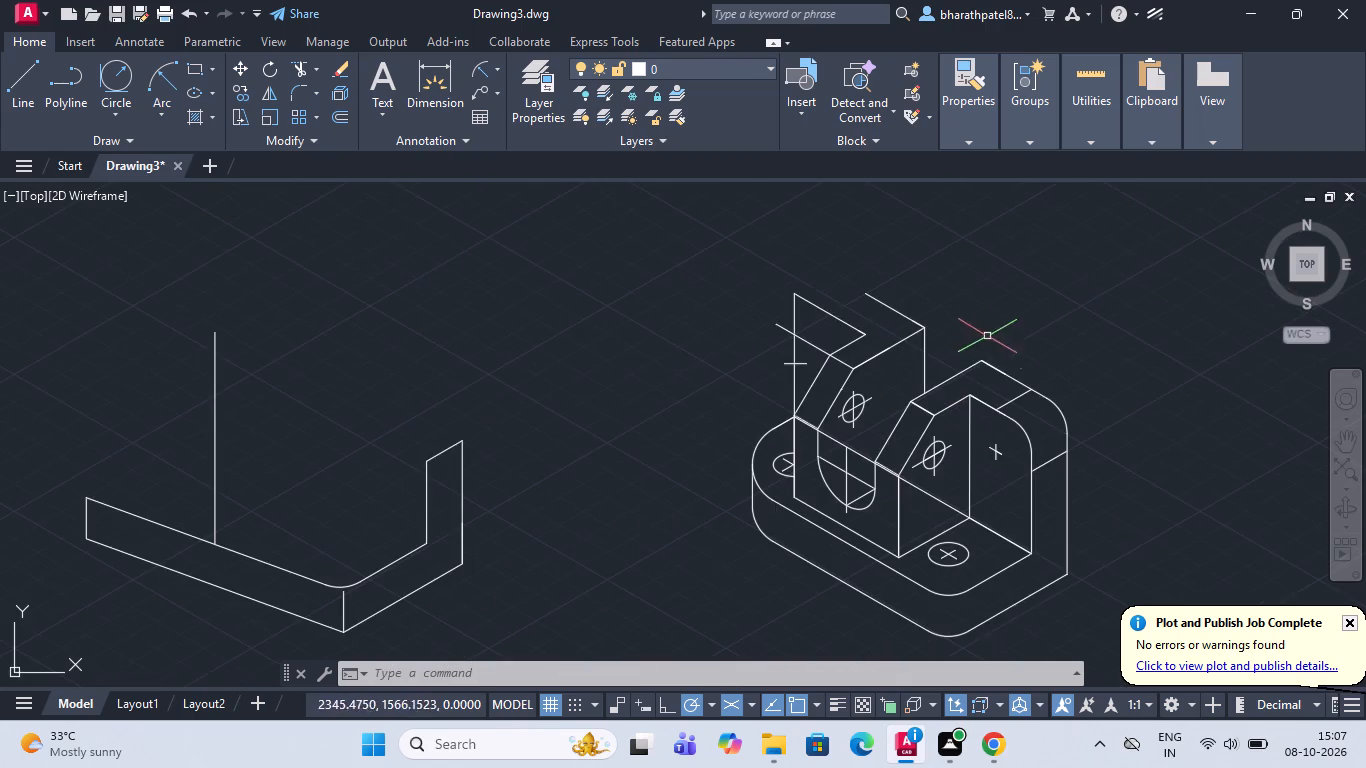
pyautogui.scroll(2, 1058, 437)
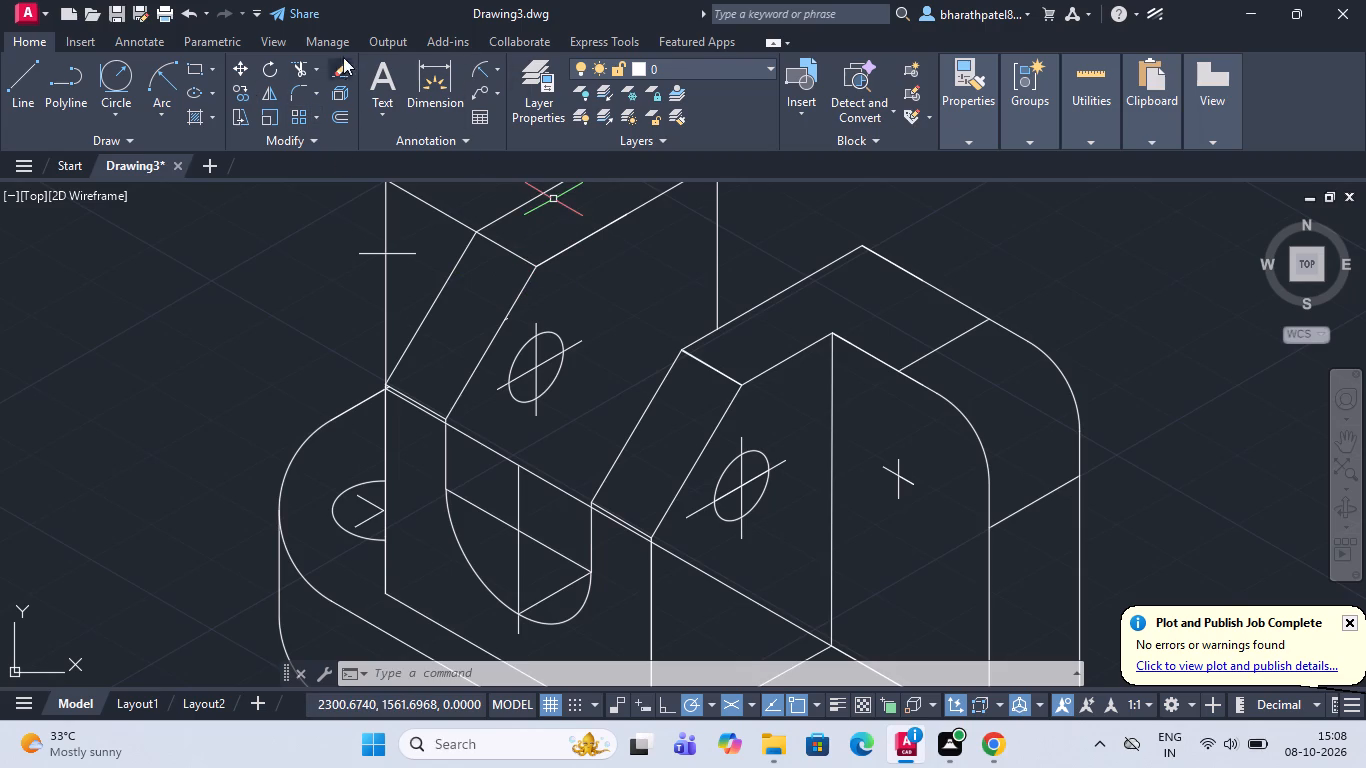
pyautogui.click(495, 65)
pyautogui.click(494, 146)
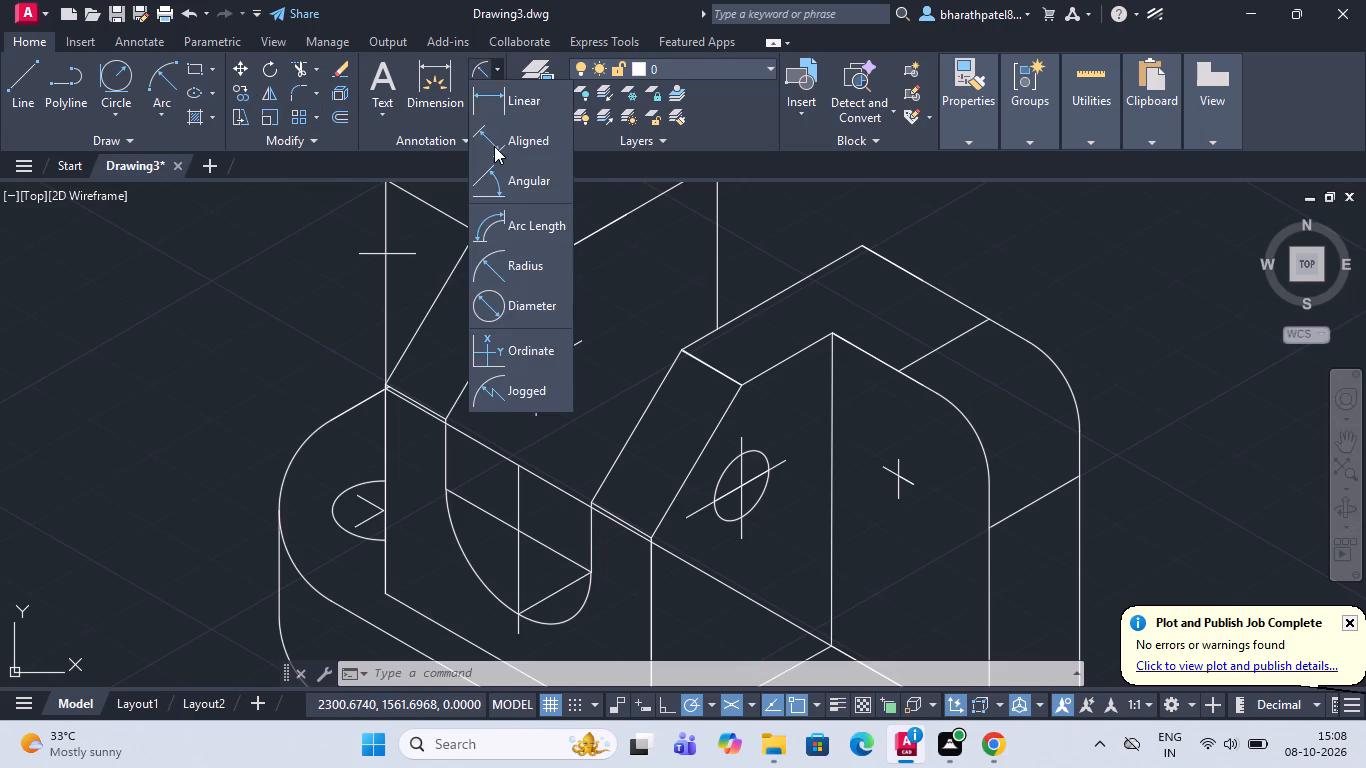
pyautogui.click(834, 457)
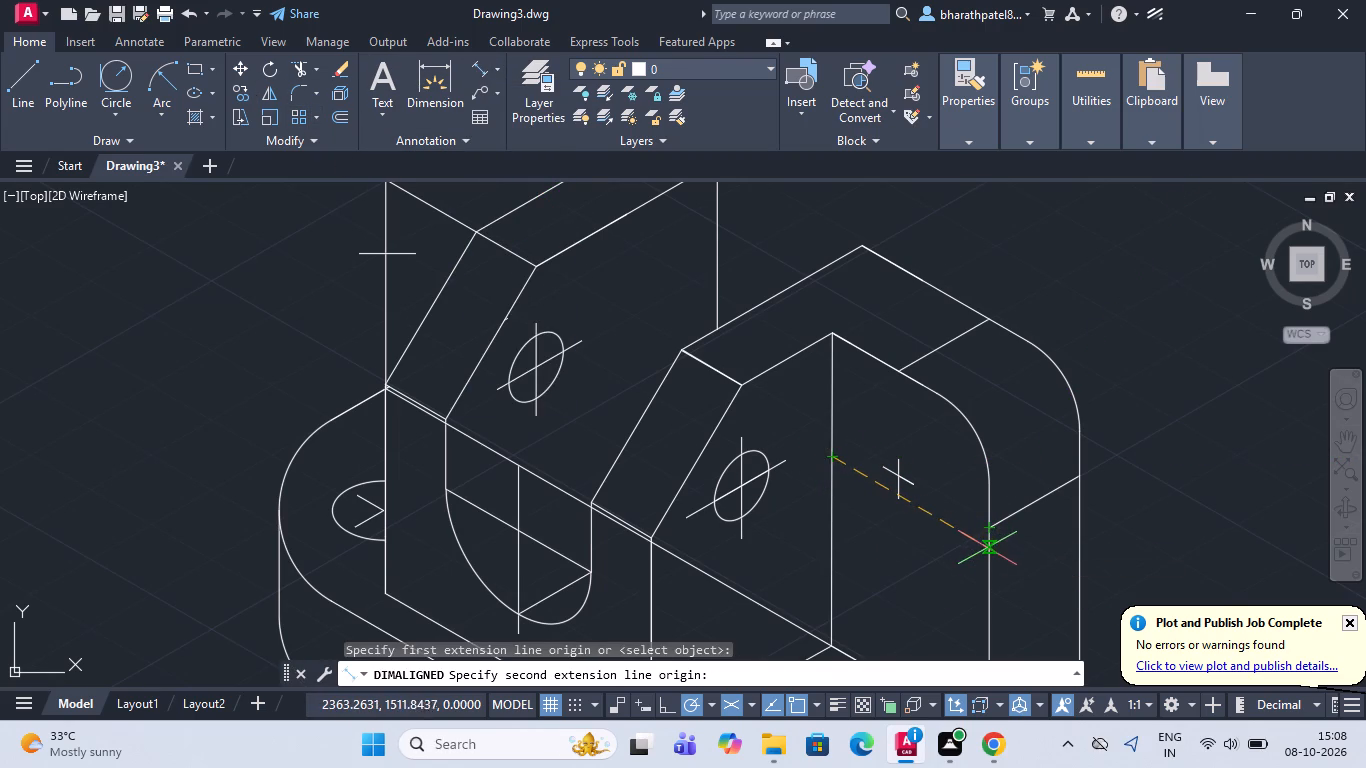
pyautogui.scroll(2, 989, 528)
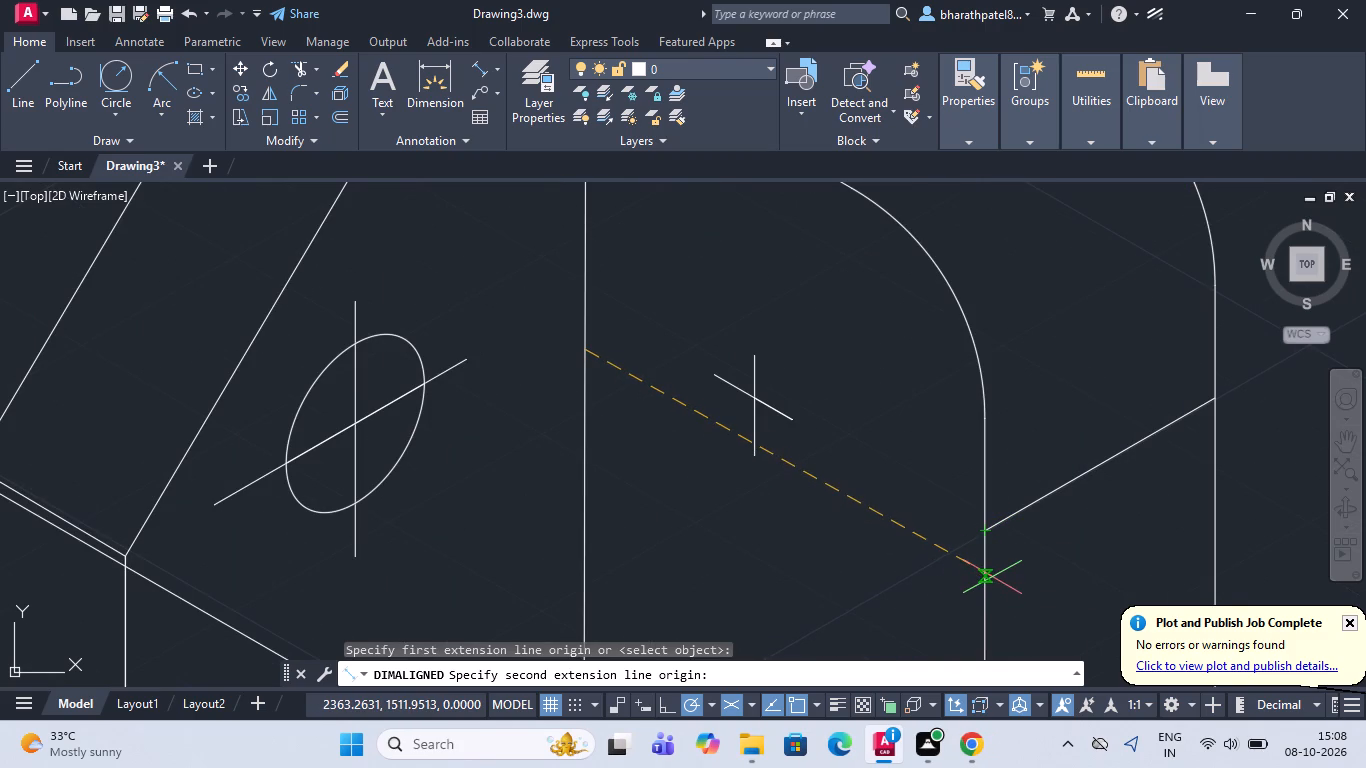
pyautogui.click(989, 577)
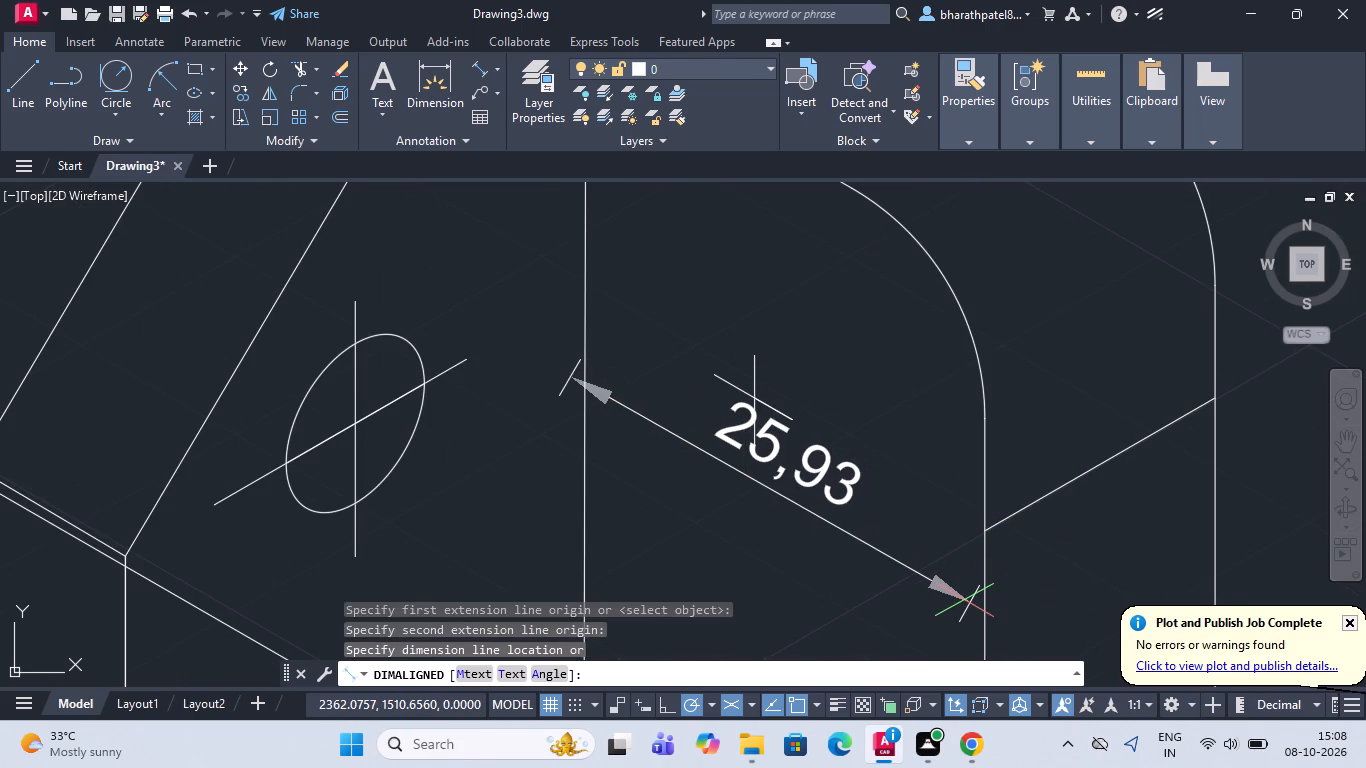
pyautogui.press('Escape')
# Draw a 25 long line at 150° from the inner corner of the rear upright's top, continued by a short vertical segment downward.
pyautogui.scroll(-4, 928, 551)
pyautogui.scroll(1, 712, 433)
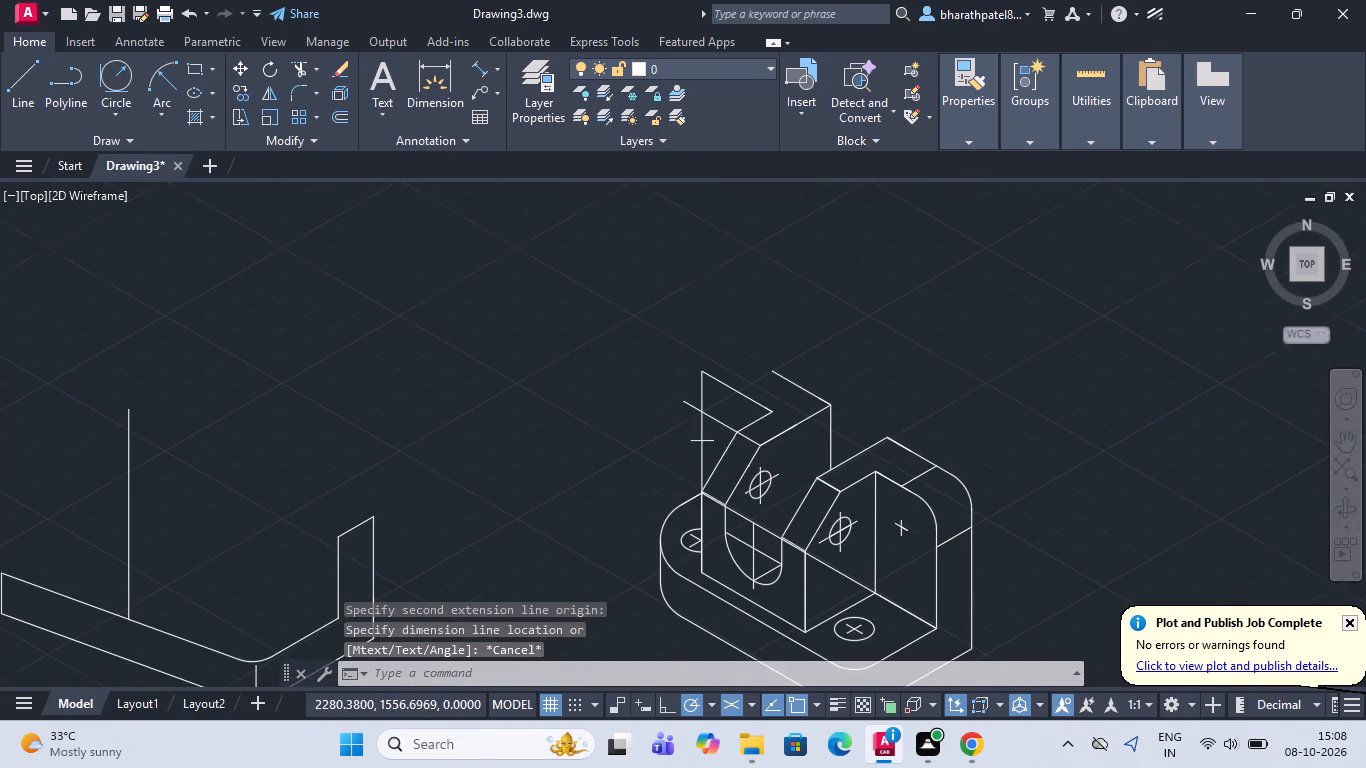
pyautogui.scroll(2, 712, 433)
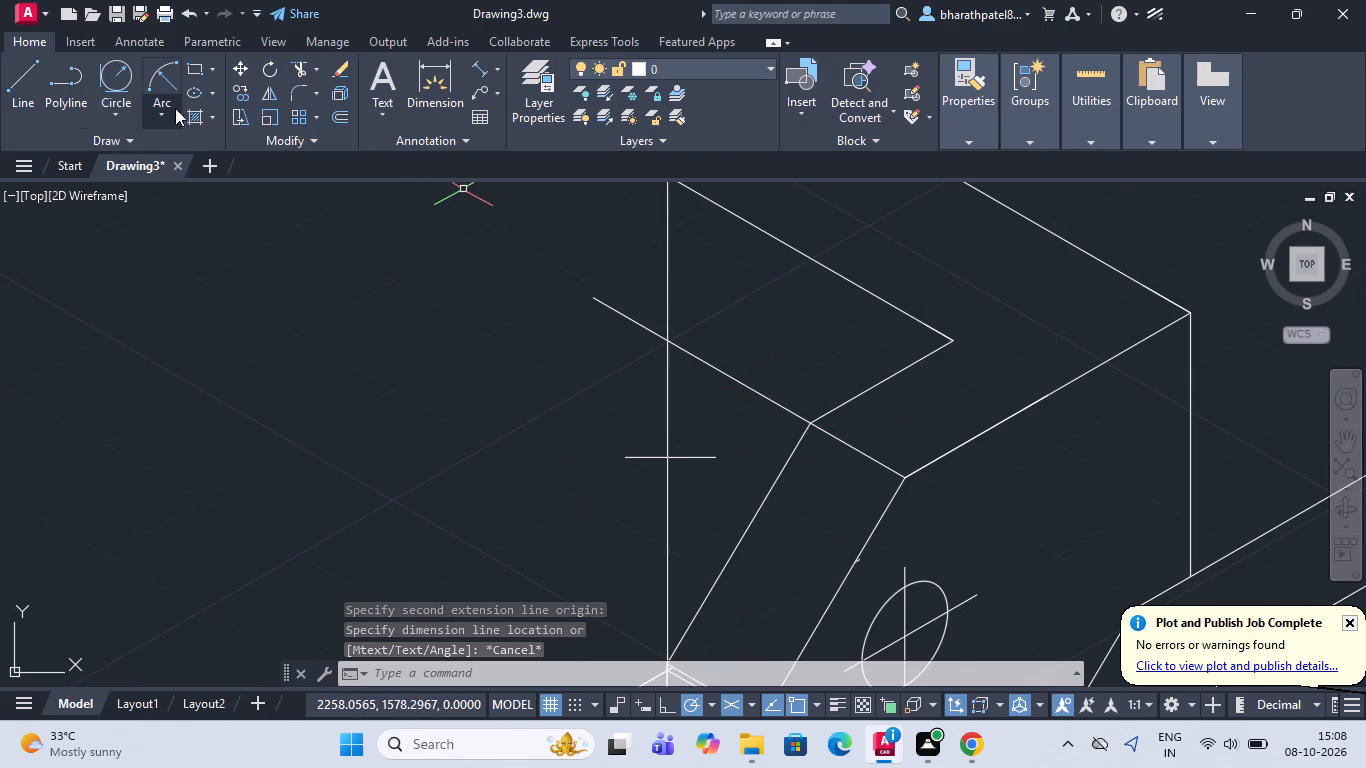
pyautogui.click(2, 82)
pyautogui.click(14, 88)
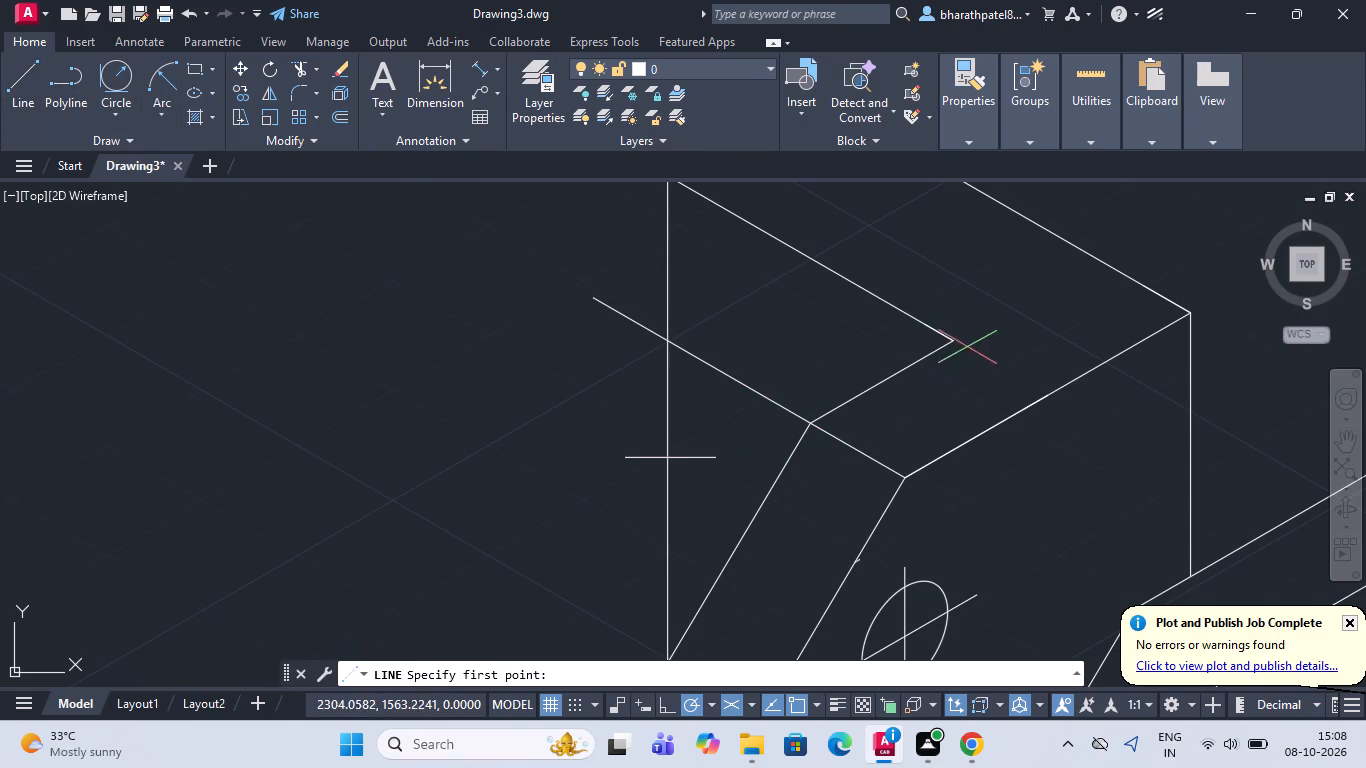
pyautogui.click(949, 340)
pyautogui.scroll(-4, 949, 340)
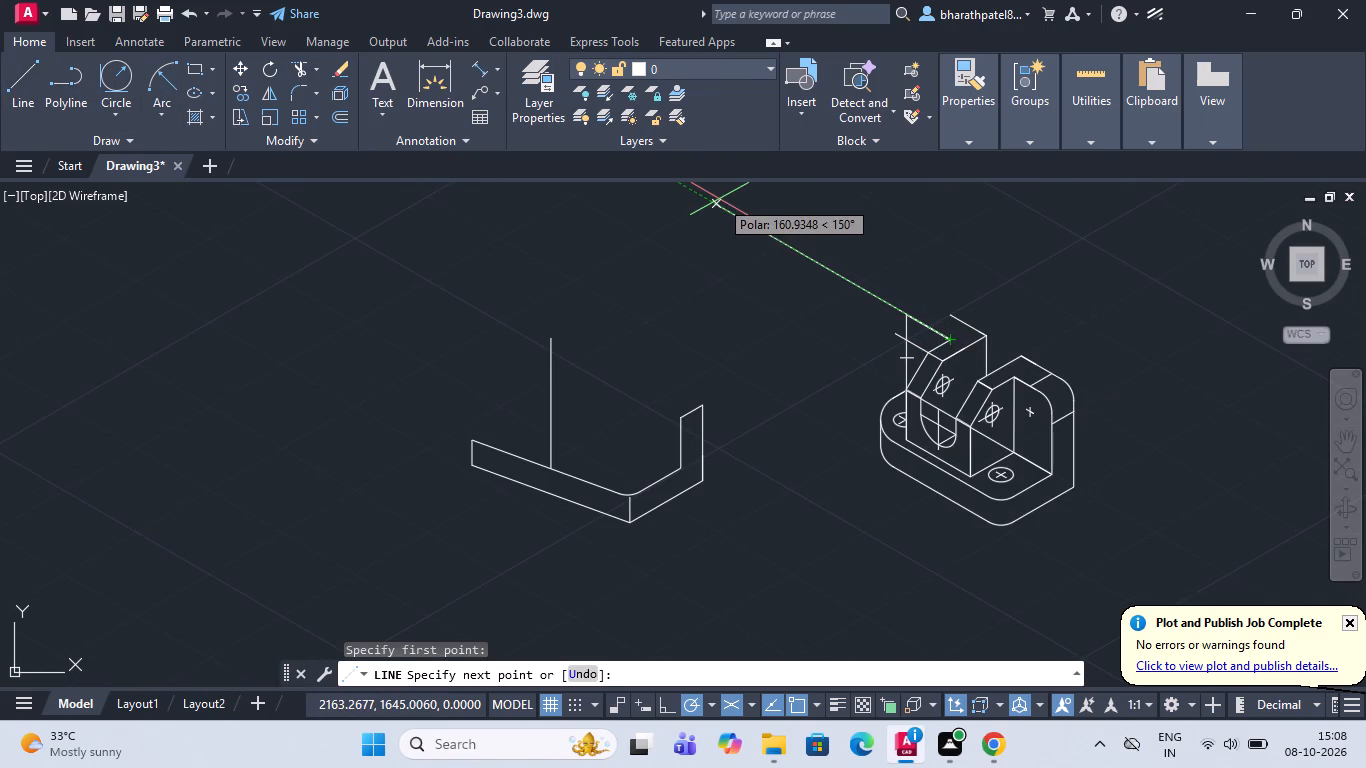
pyautogui.write('25')
pyautogui.press('Return')
pyautogui.scroll(1, 928, 338)
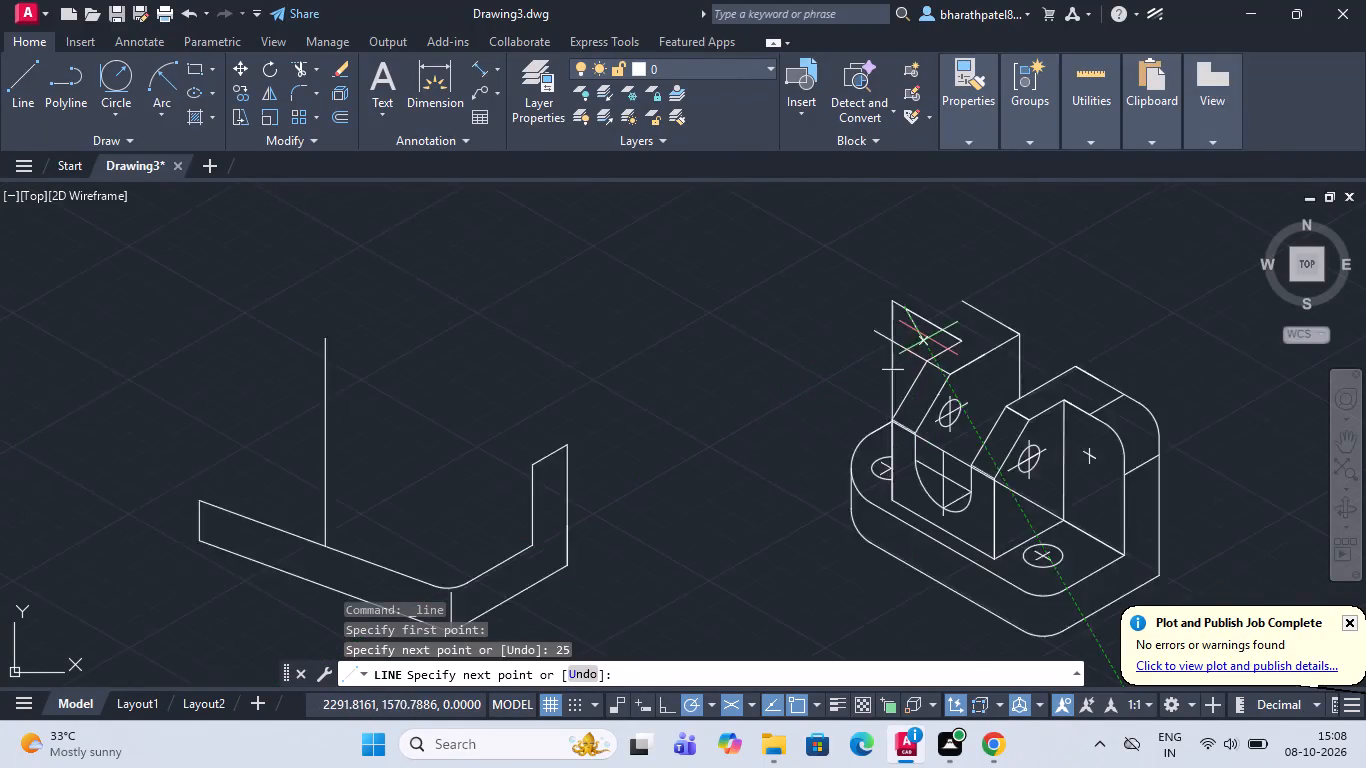
pyautogui.scroll(1, 928, 338)
pyautogui.click(890, 323)
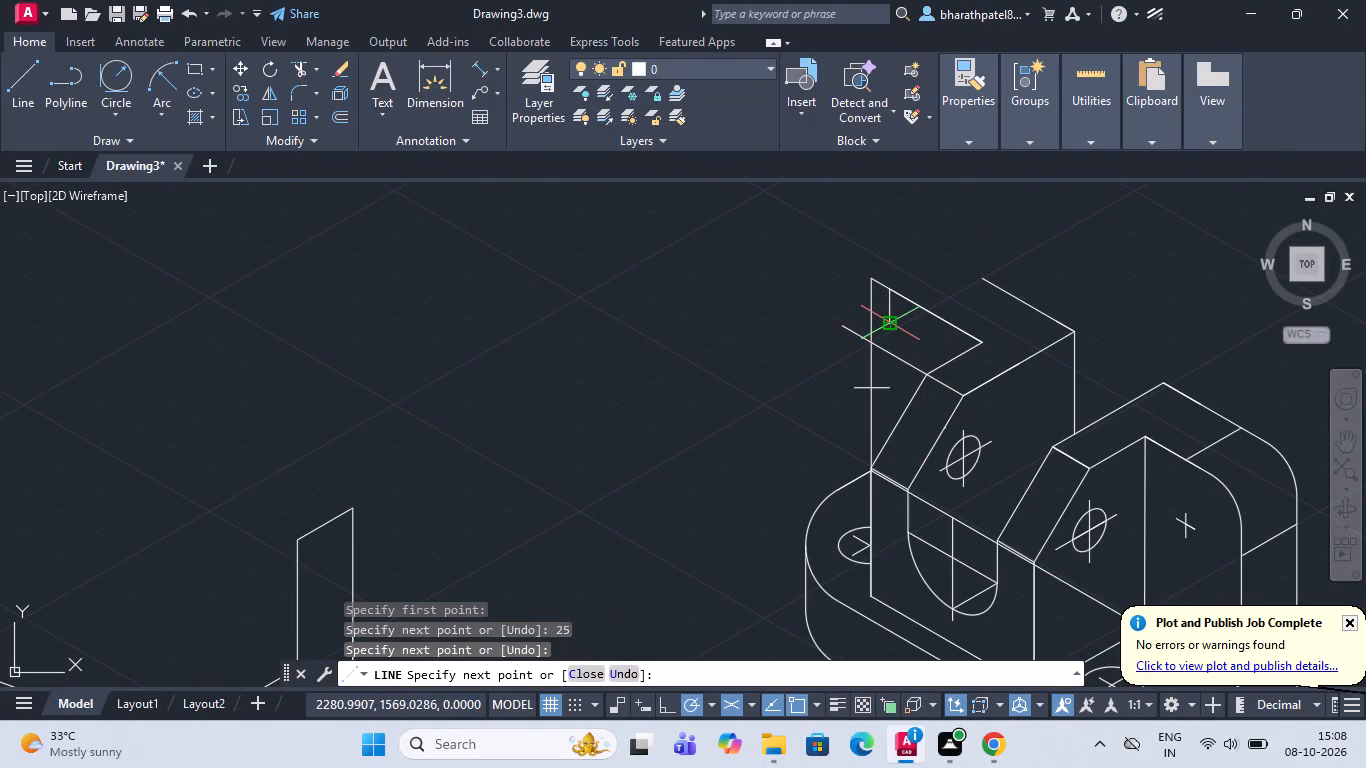
pyautogui.press('Escape')
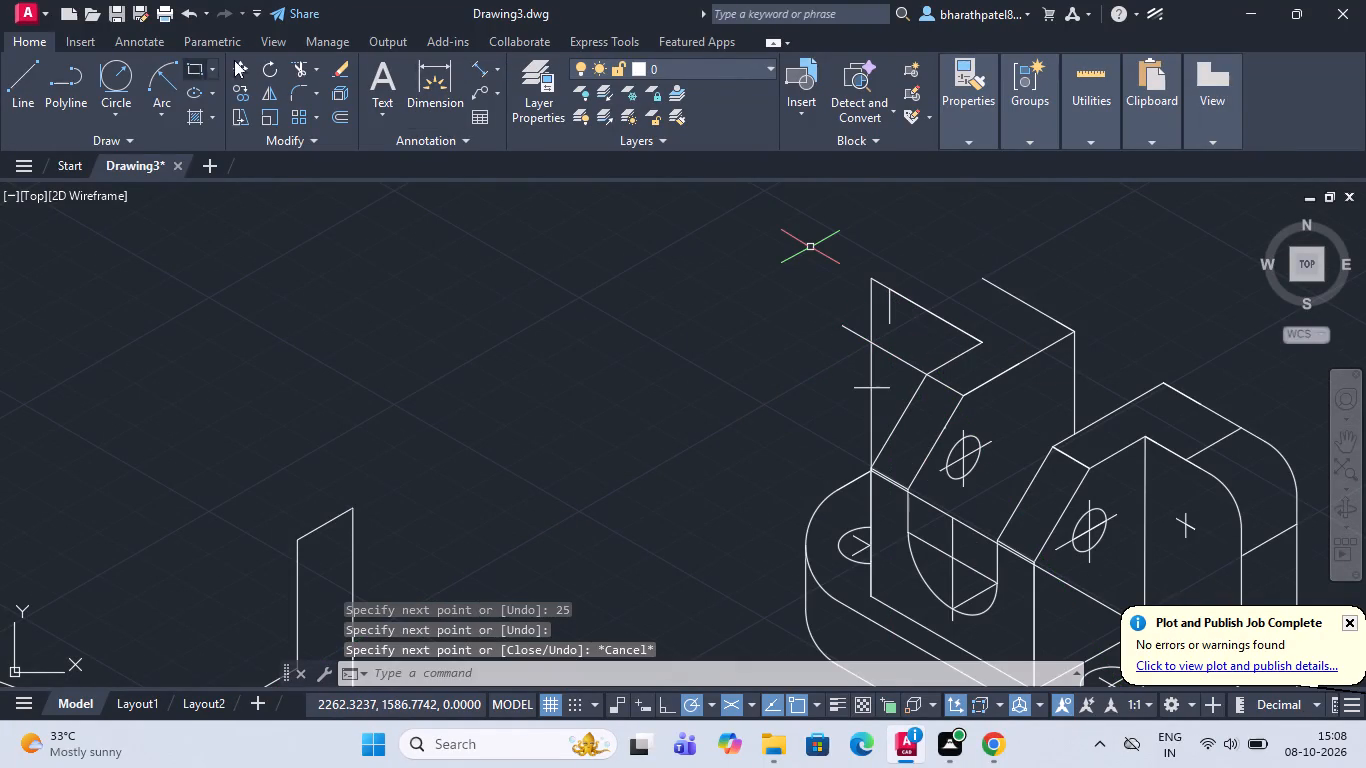
# Trim the rear upright's top edge beyond the short vertical segment and the old outer vertical above the 150° construction line.
pyautogui.click(295, 66)
pyautogui.moveTo(905, 274); pyautogui.dragTo(889, 273)
pyautogui.click(846, 303)
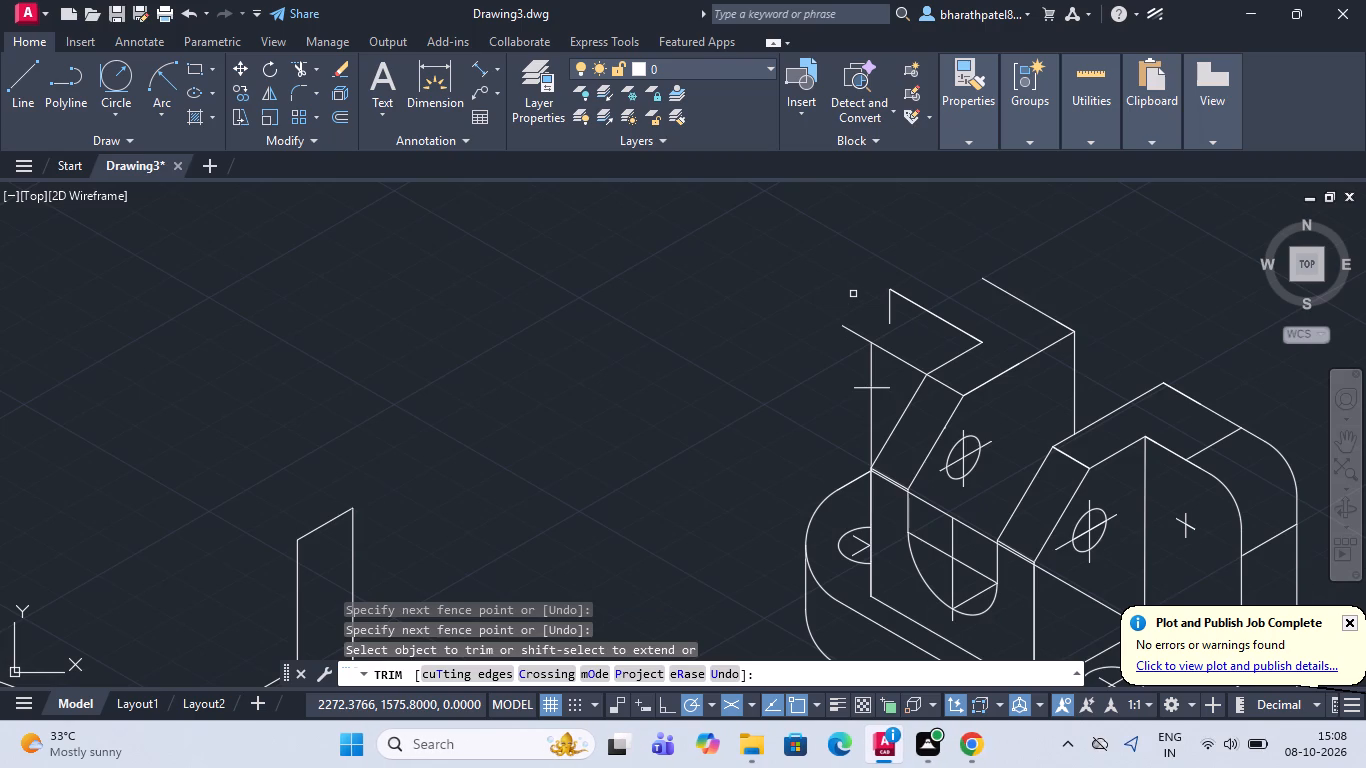
# Draw a vertical line from the outer end of the rear upright's top edge down to the slanted face's lower edge.
pyautogui.click(22, 80)
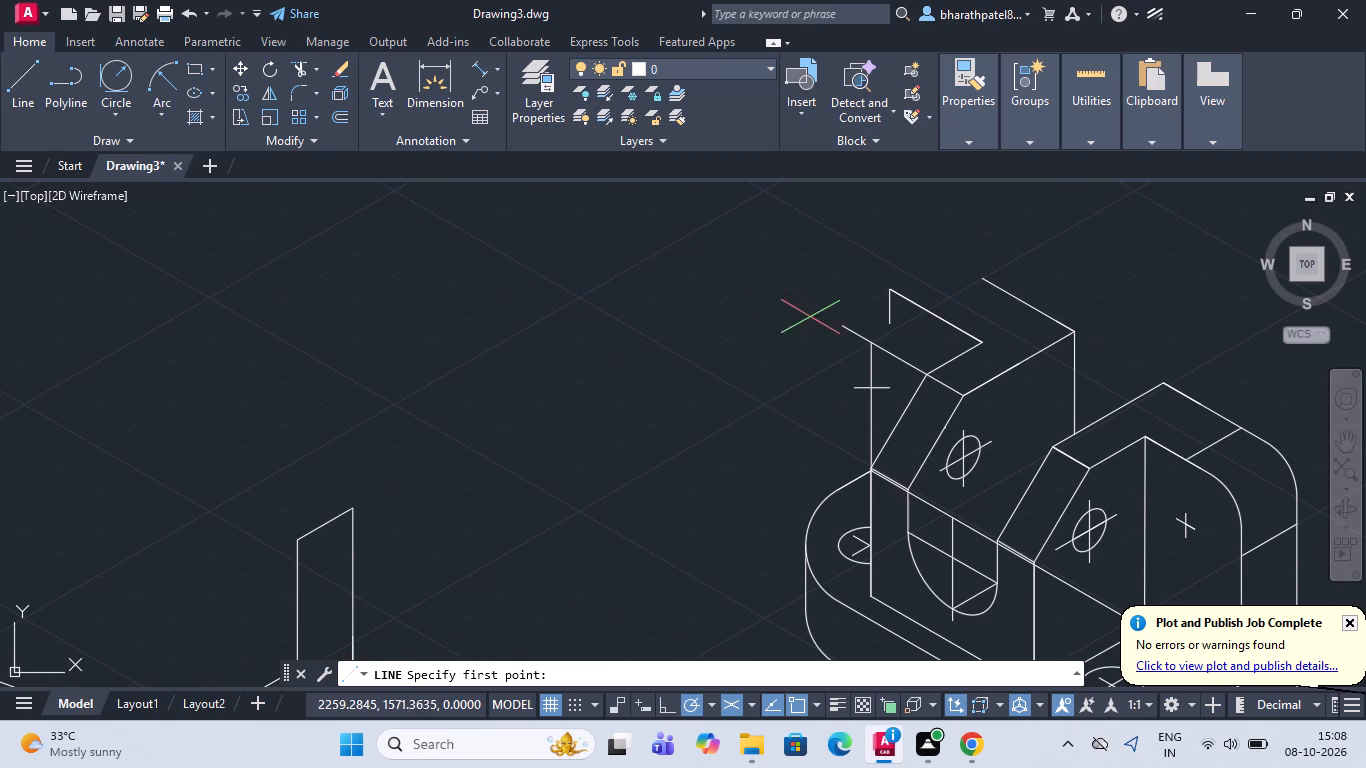
pyautogui.click(890, 293)
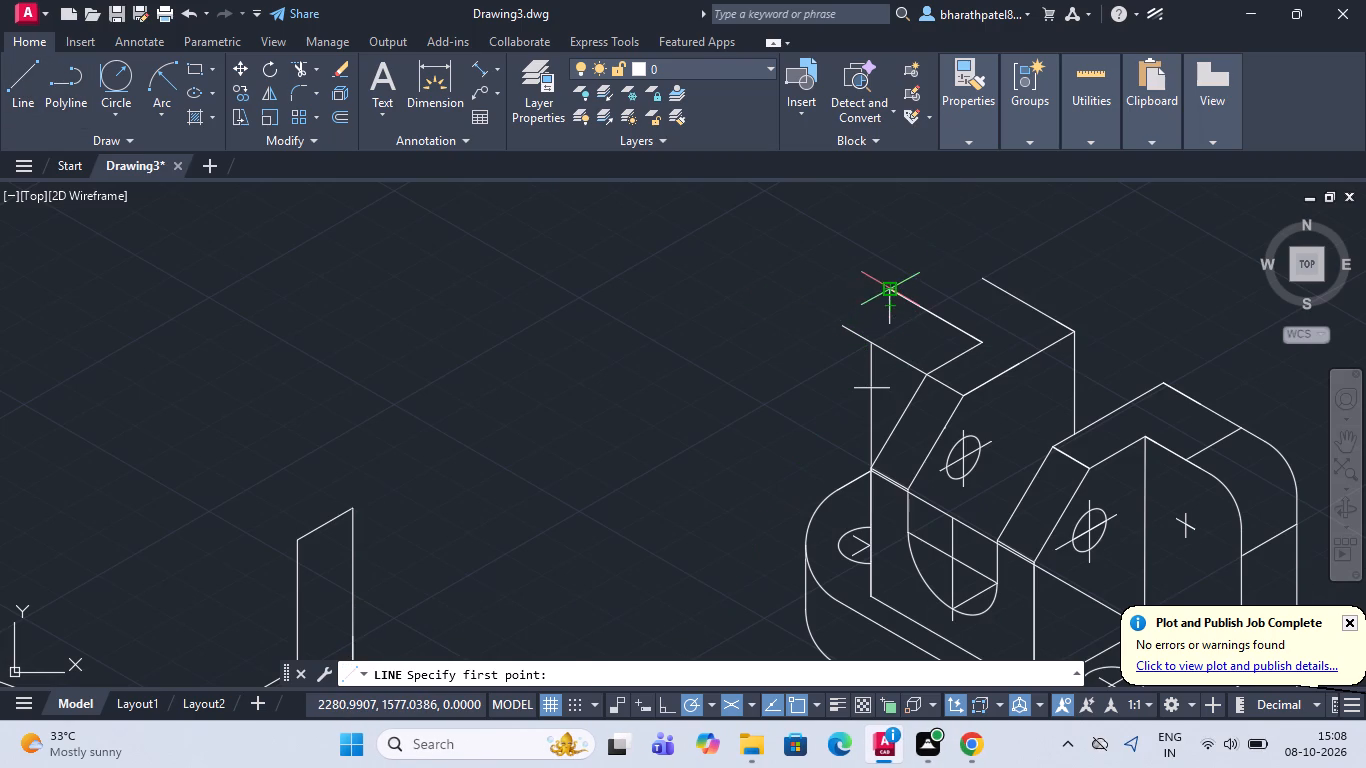
pyautogui.click(895, 460)
pyautogui.press('Escape')
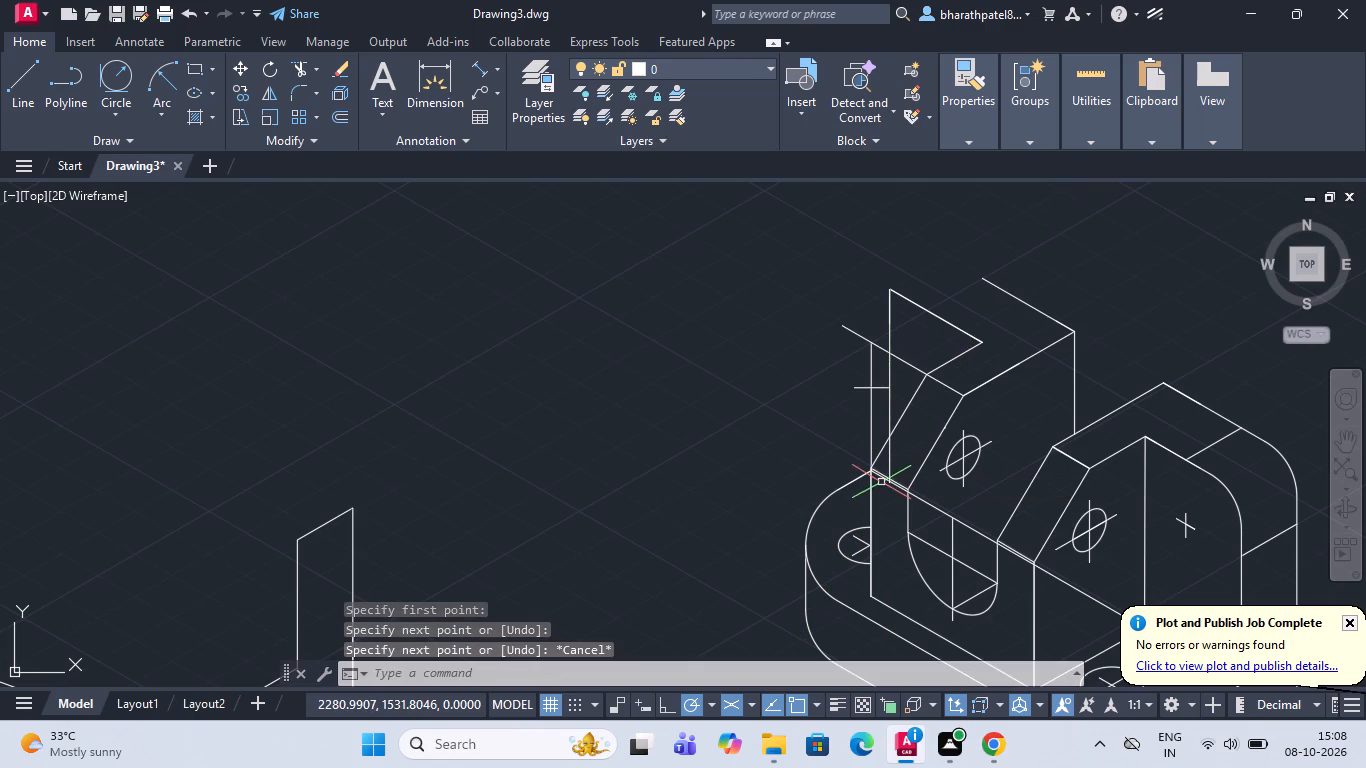
# Delete the rear upright's old outer vertical line and the short horizontal line crossing it.
pyautogui.click(873, 401)
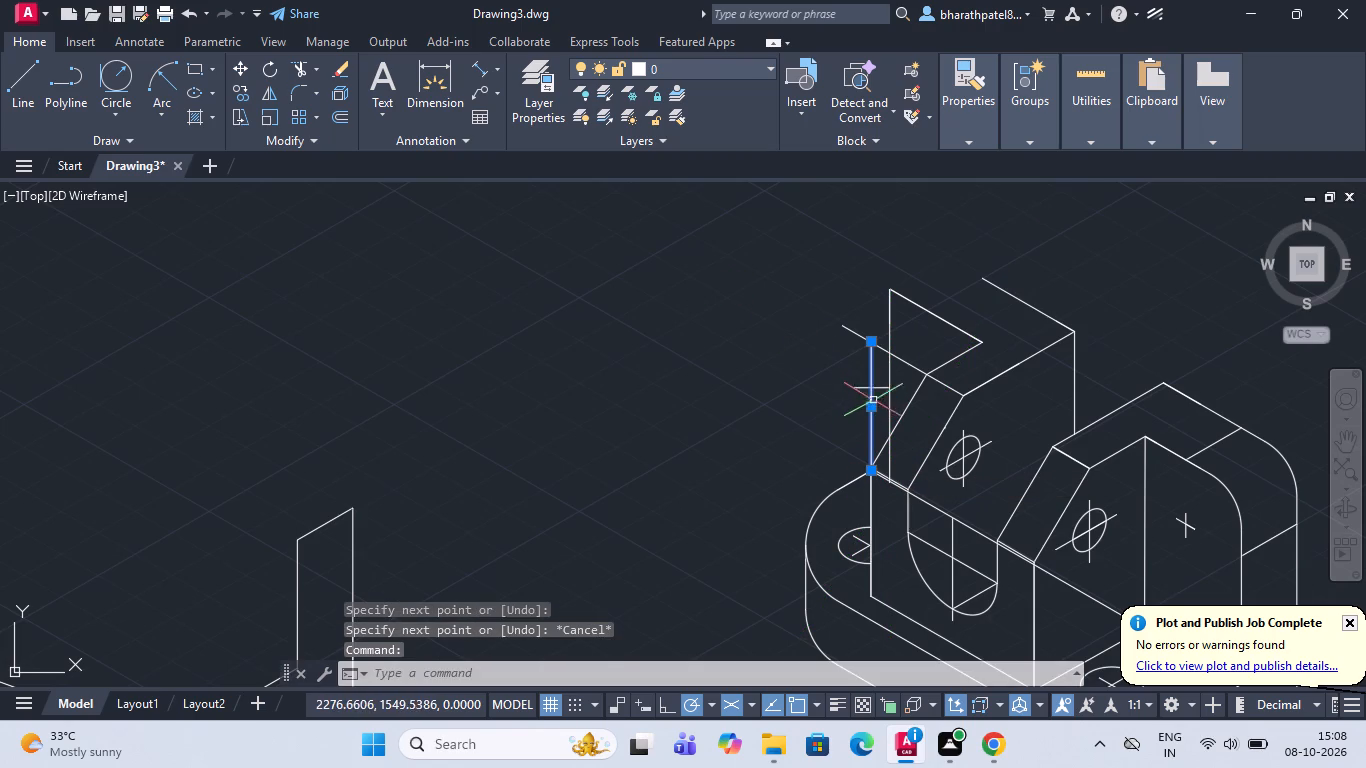
pyautogui.click(874, 389)
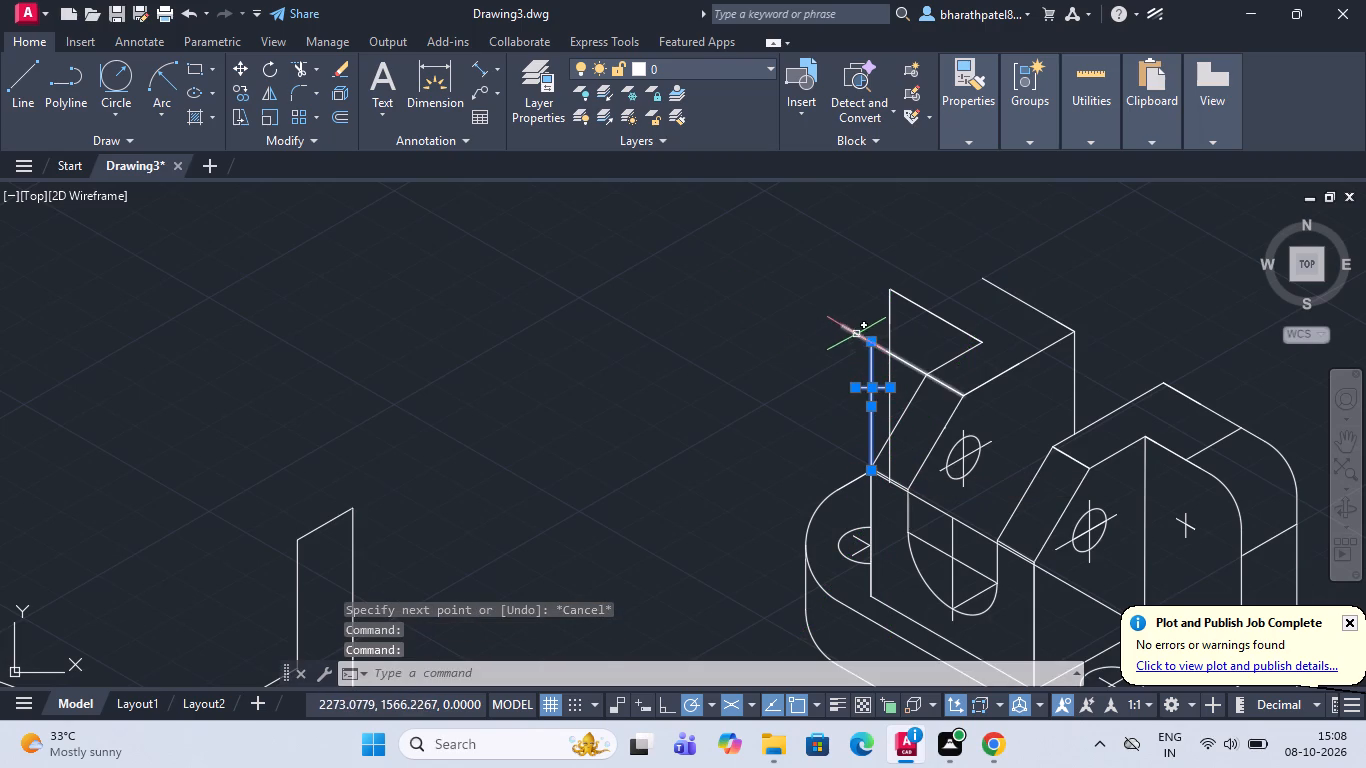
pyautogui.click(856, 332)
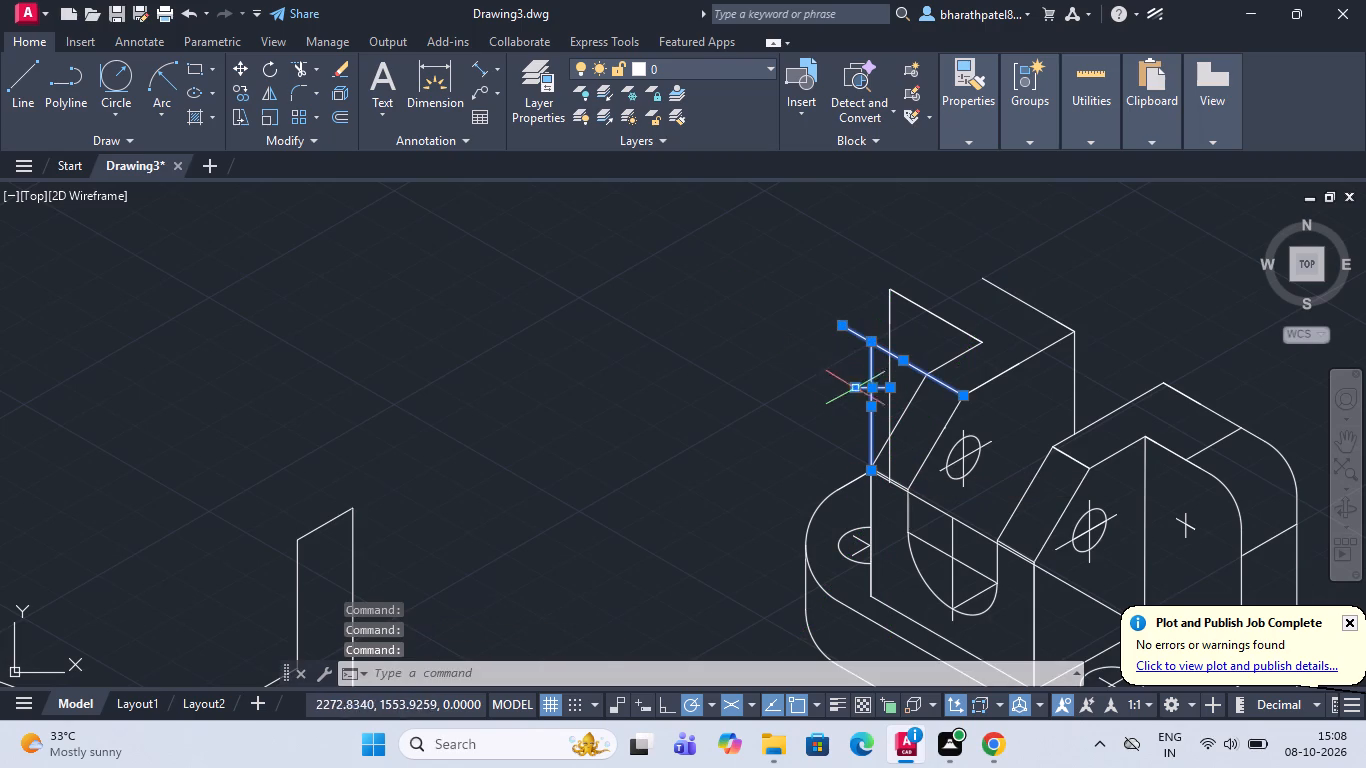
pyautogui.press('Escape')
pyautogui.click(870, 408)
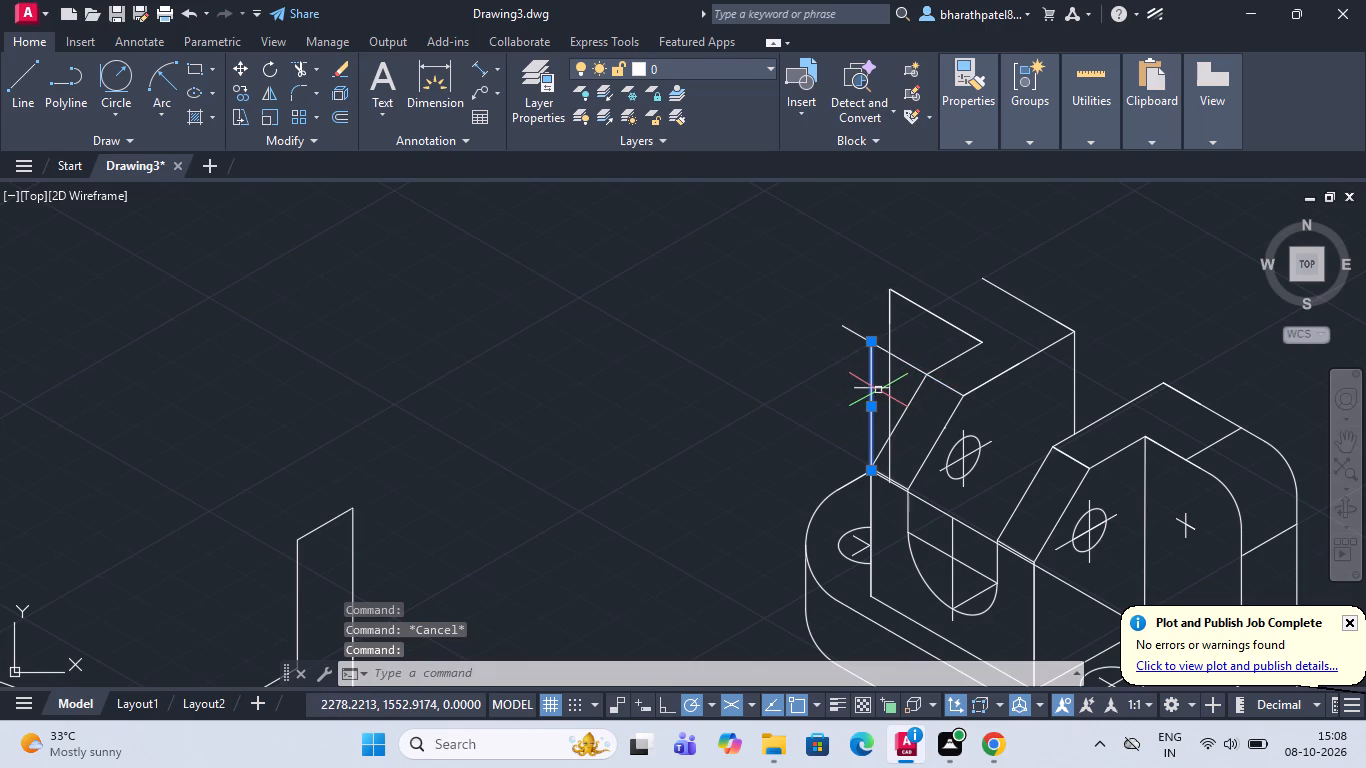
pyautogui.click(878, 390)
pyautogui.press('Delete')
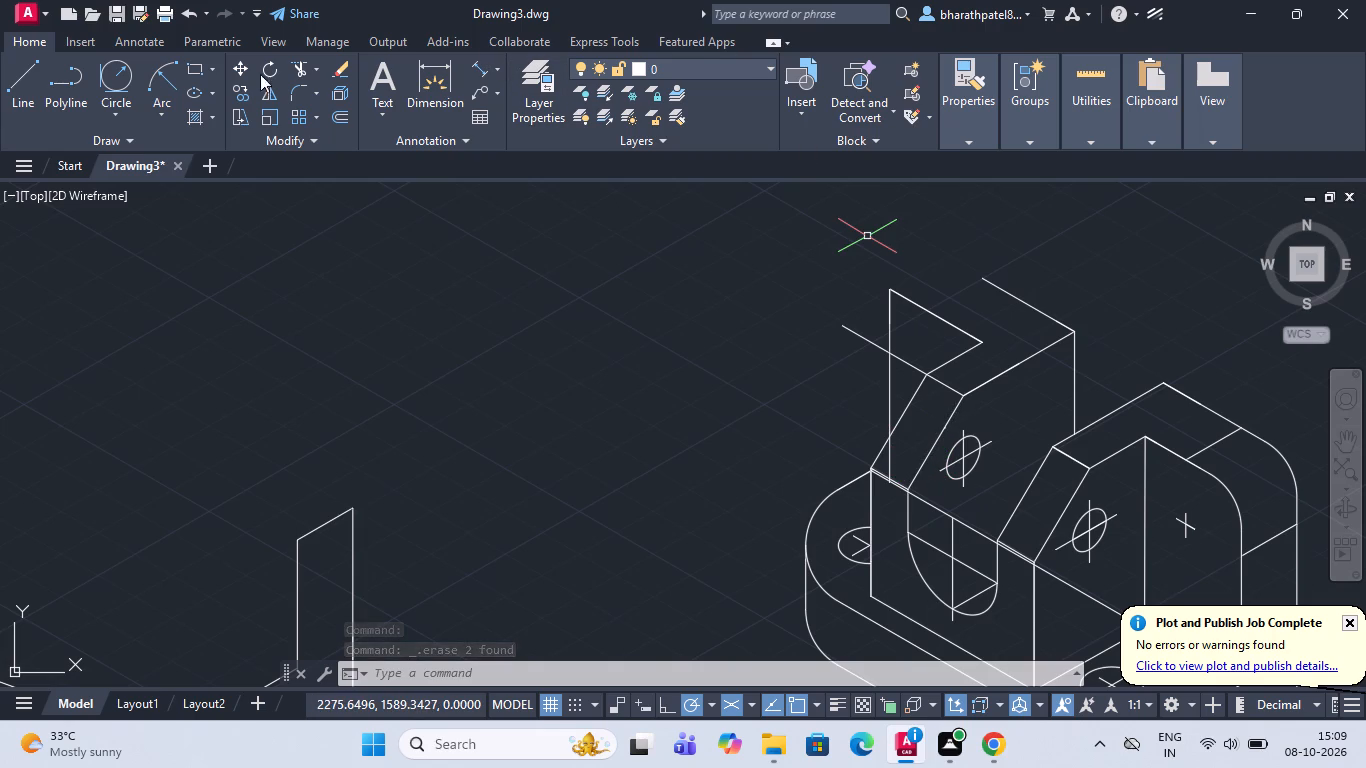
# Trim the 150° construction line outside the new outer vertical, and that vertical's part below the rear slanted edge.
pyautogui.click(292, 72)
pyautogui.moveTo(864, 308); pyautogui.dragTo(864, 319)
pyautogui.click(843, 360)
pyautogui.scroll(4, 896, 472)
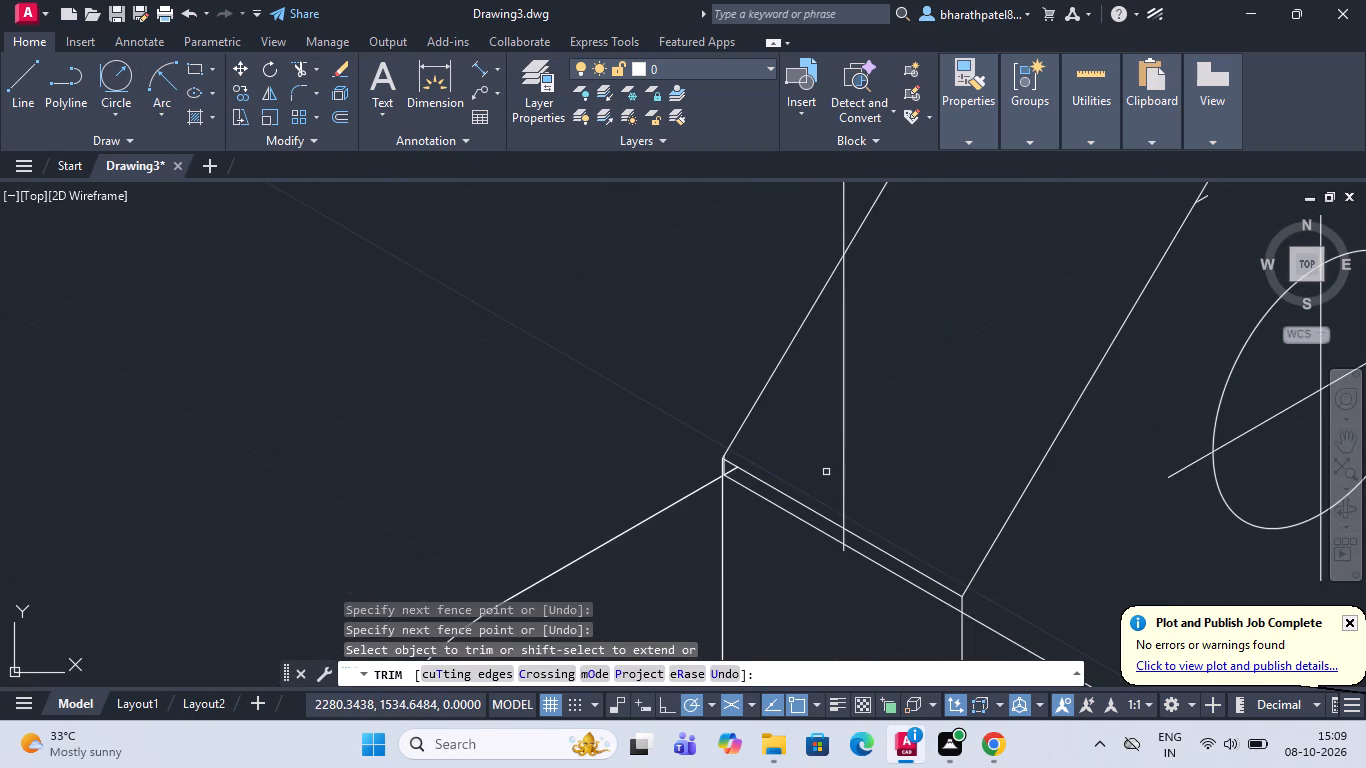
pyautogui.click(821, 468)
pyautogui.click(882, 471)
pyautogui.scroll(-3, 882, 471)
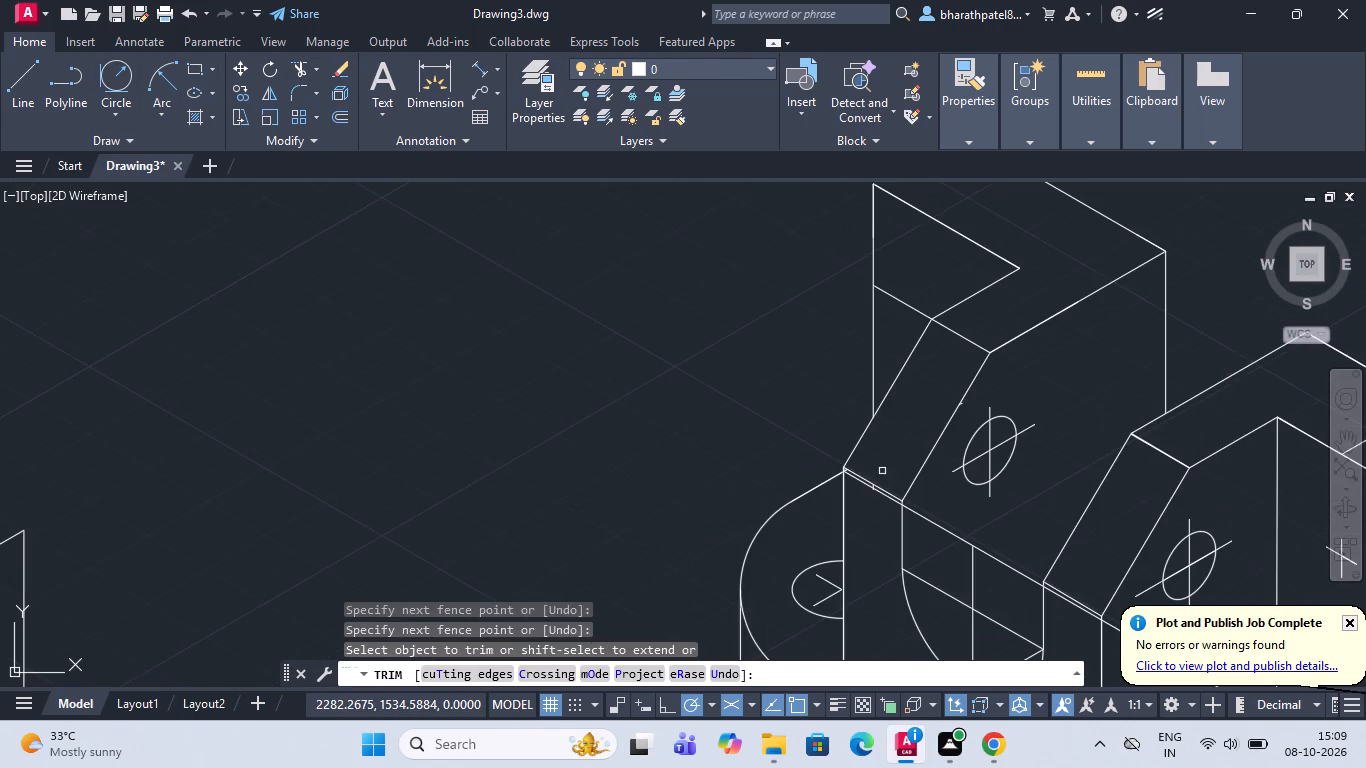
pyautogui.scroll(4, 869, 497)
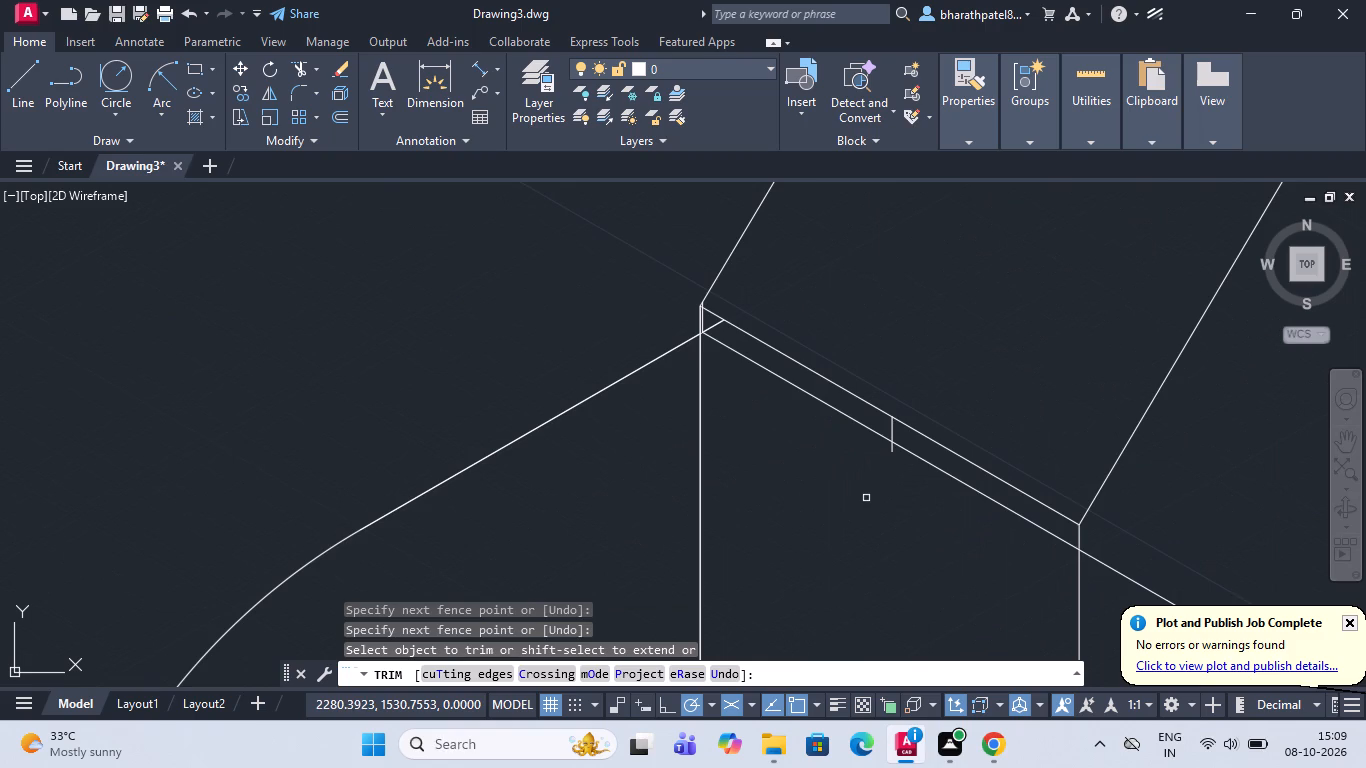
pyautogui.scroll(-2, 866, 469)
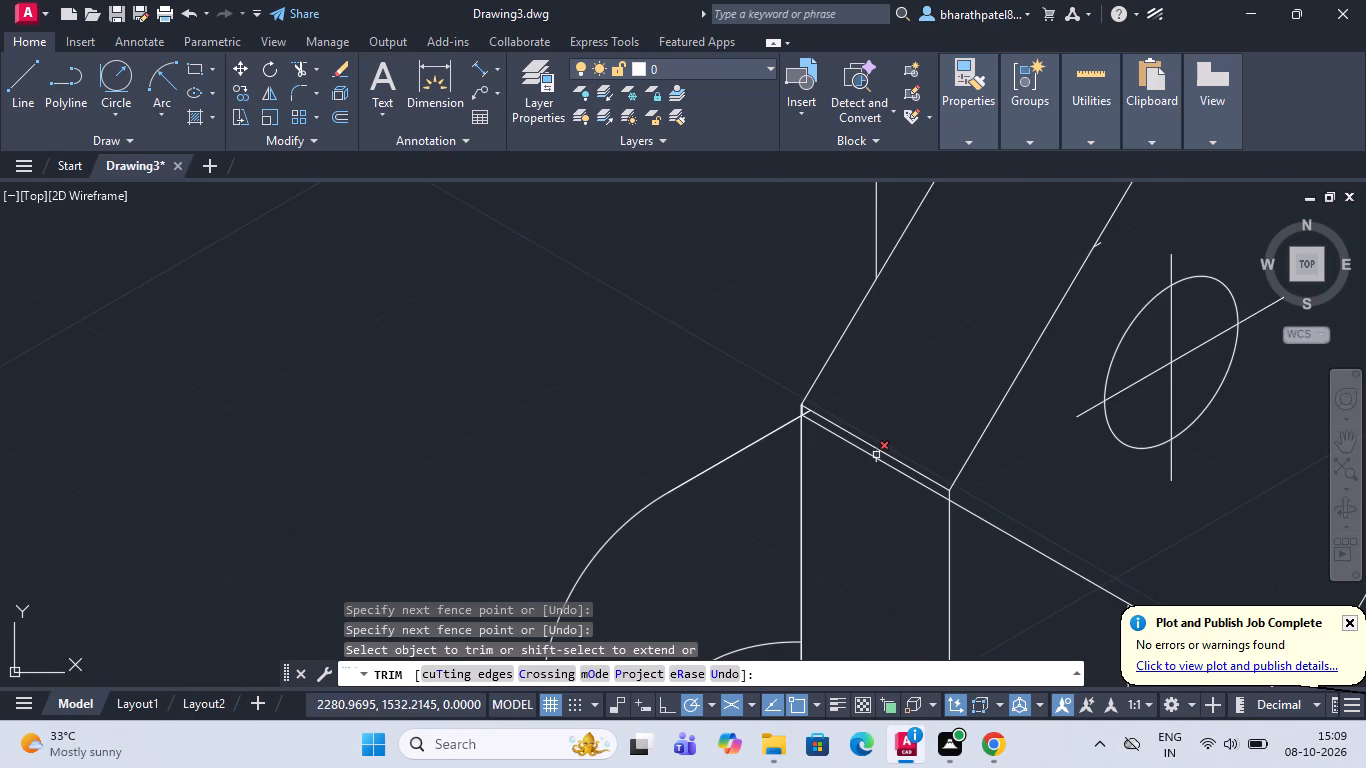
pyautogui.click(876, 455)
pyautogui.scroll(-4, 861, 472)
pyautogui.scroll(4, 856, 476)
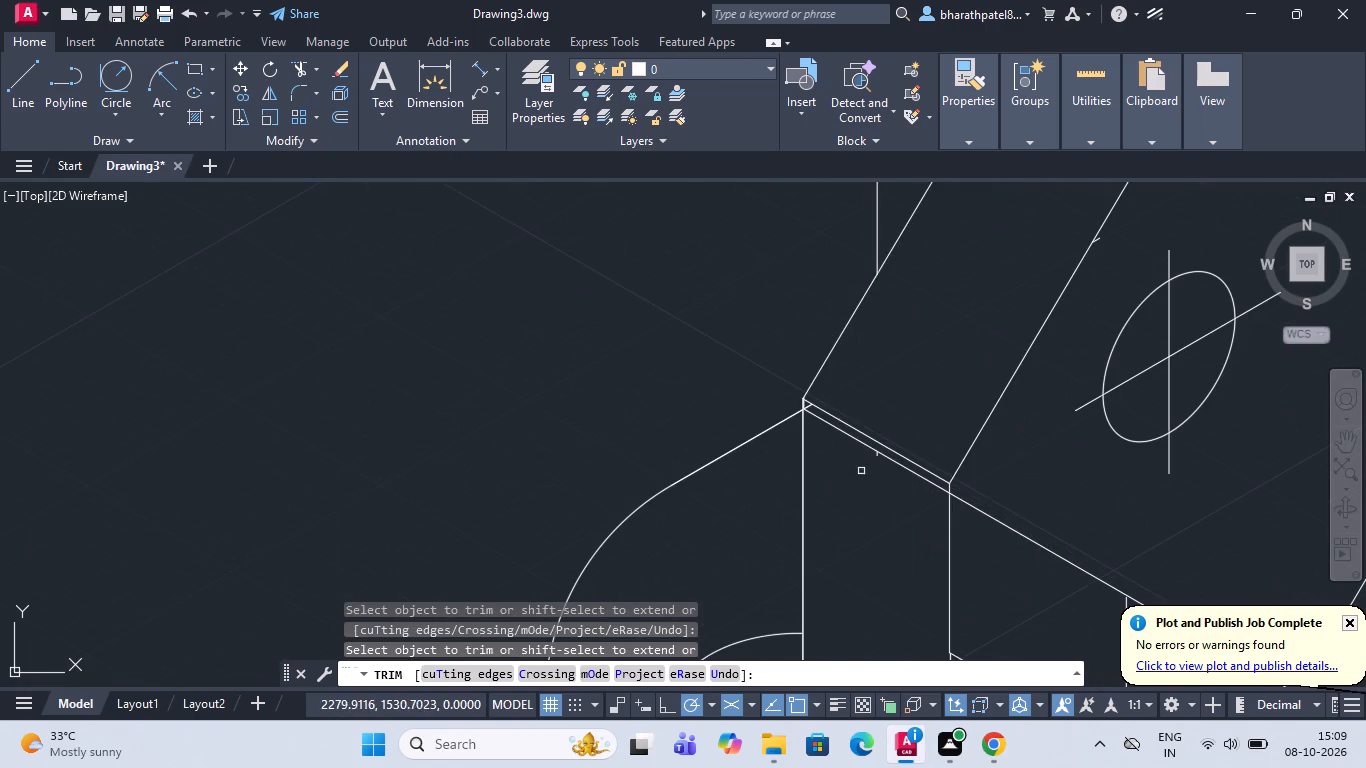
pyautogui.scroll(4, 877, 453)
pyautogui.click(864, 472)
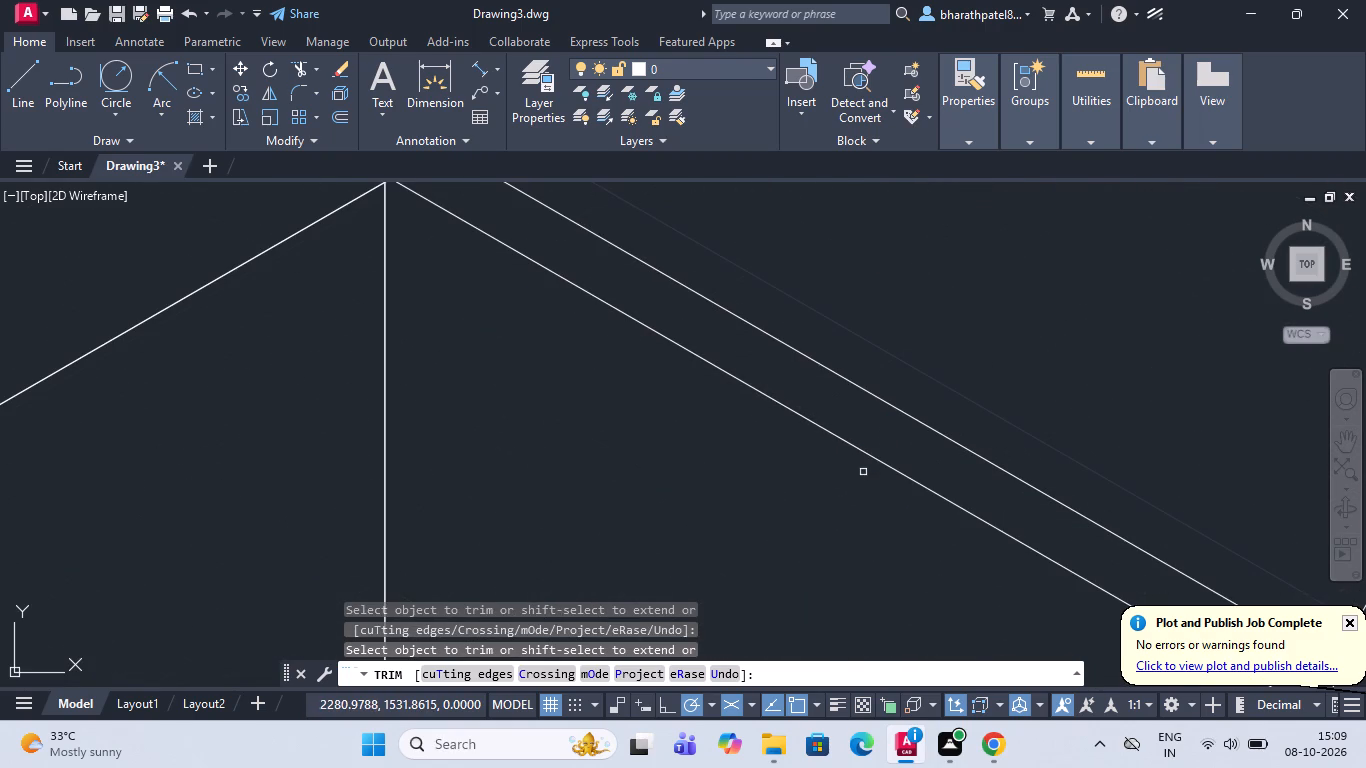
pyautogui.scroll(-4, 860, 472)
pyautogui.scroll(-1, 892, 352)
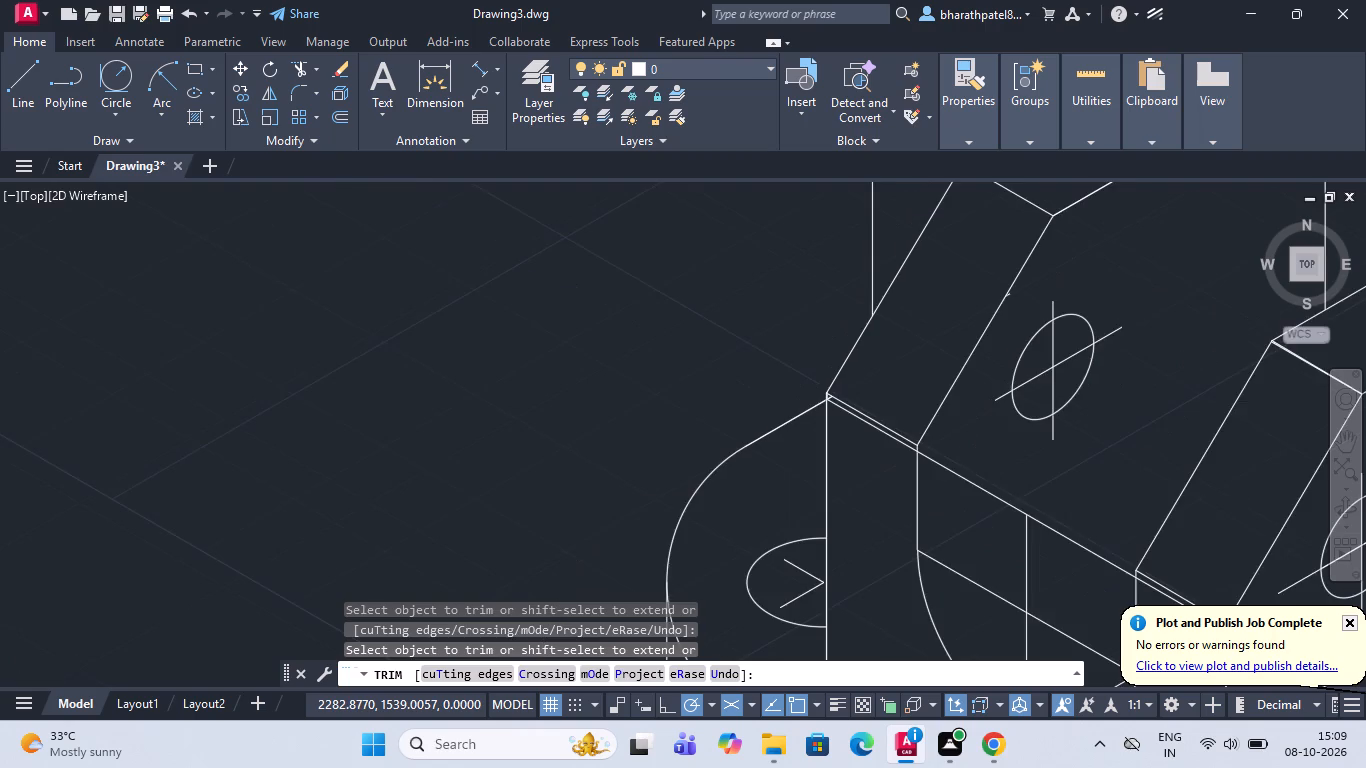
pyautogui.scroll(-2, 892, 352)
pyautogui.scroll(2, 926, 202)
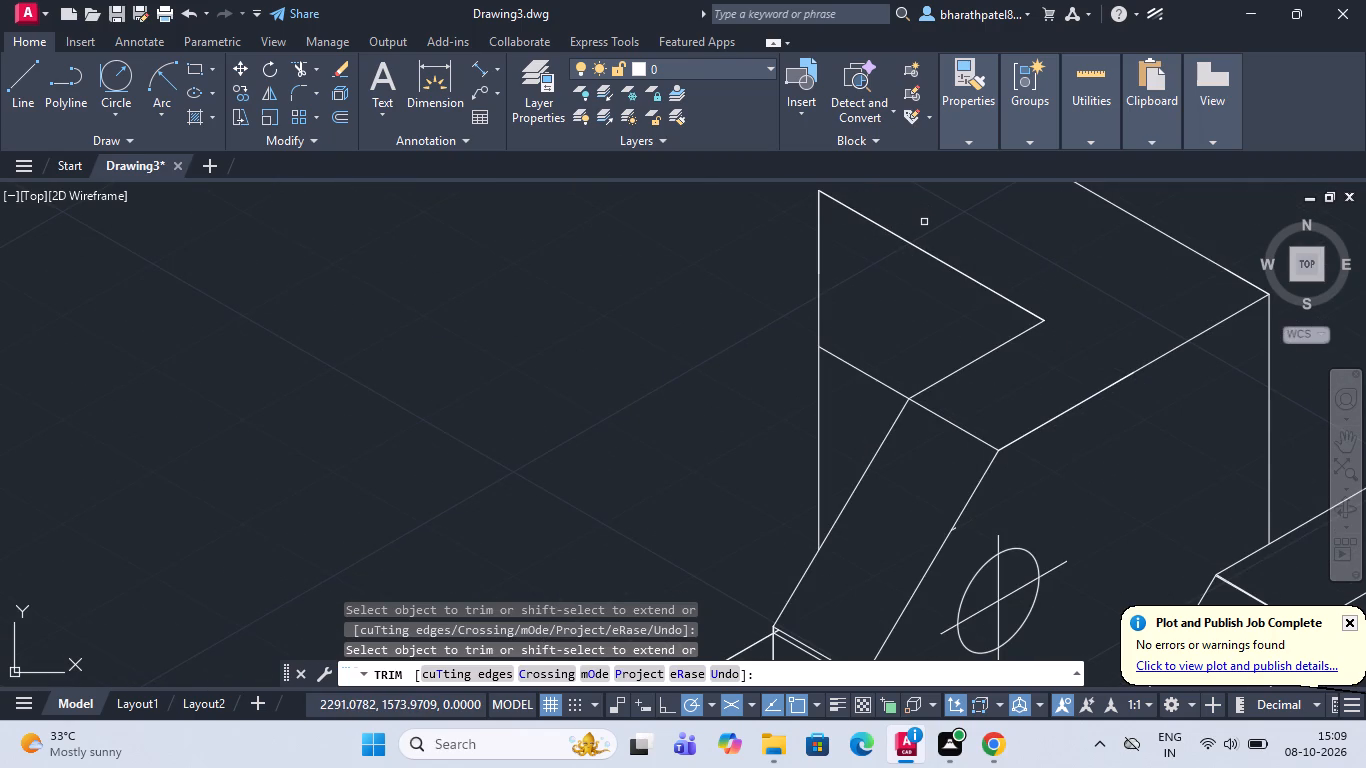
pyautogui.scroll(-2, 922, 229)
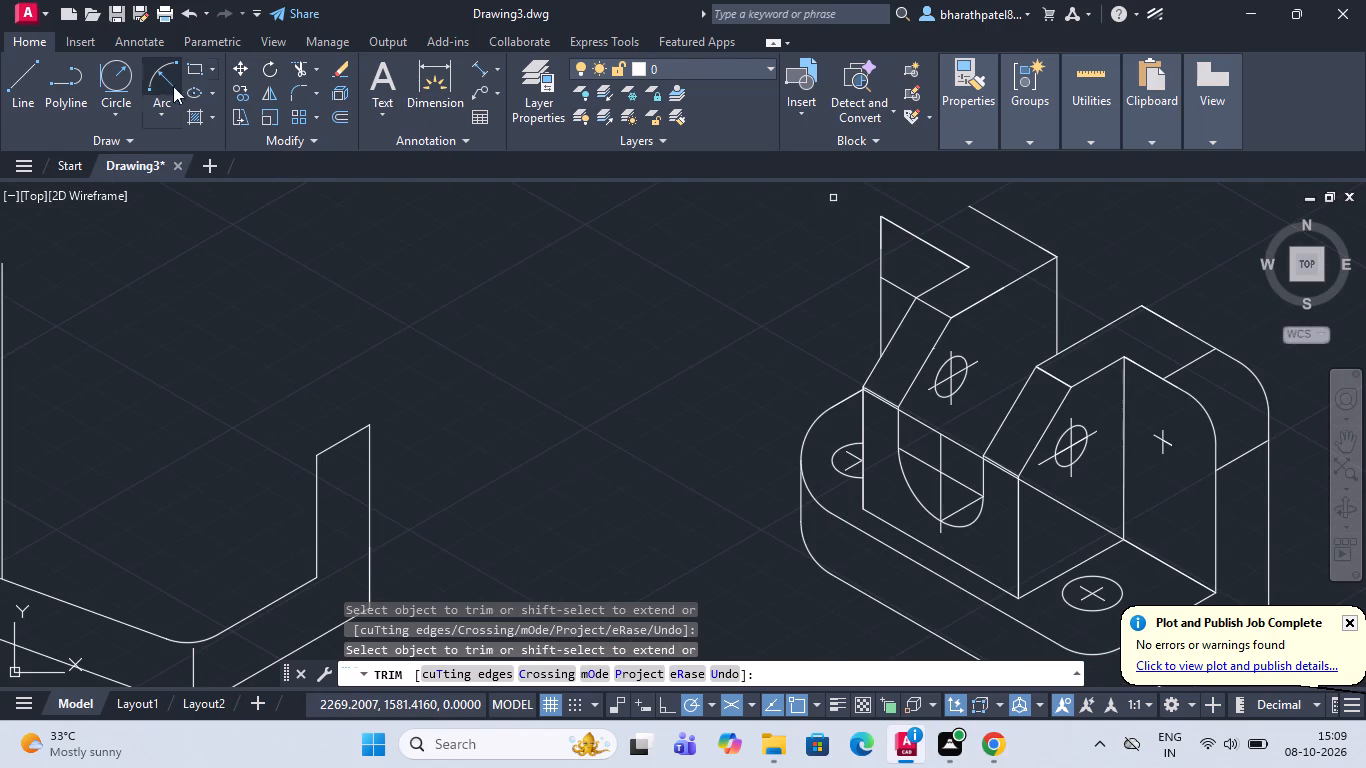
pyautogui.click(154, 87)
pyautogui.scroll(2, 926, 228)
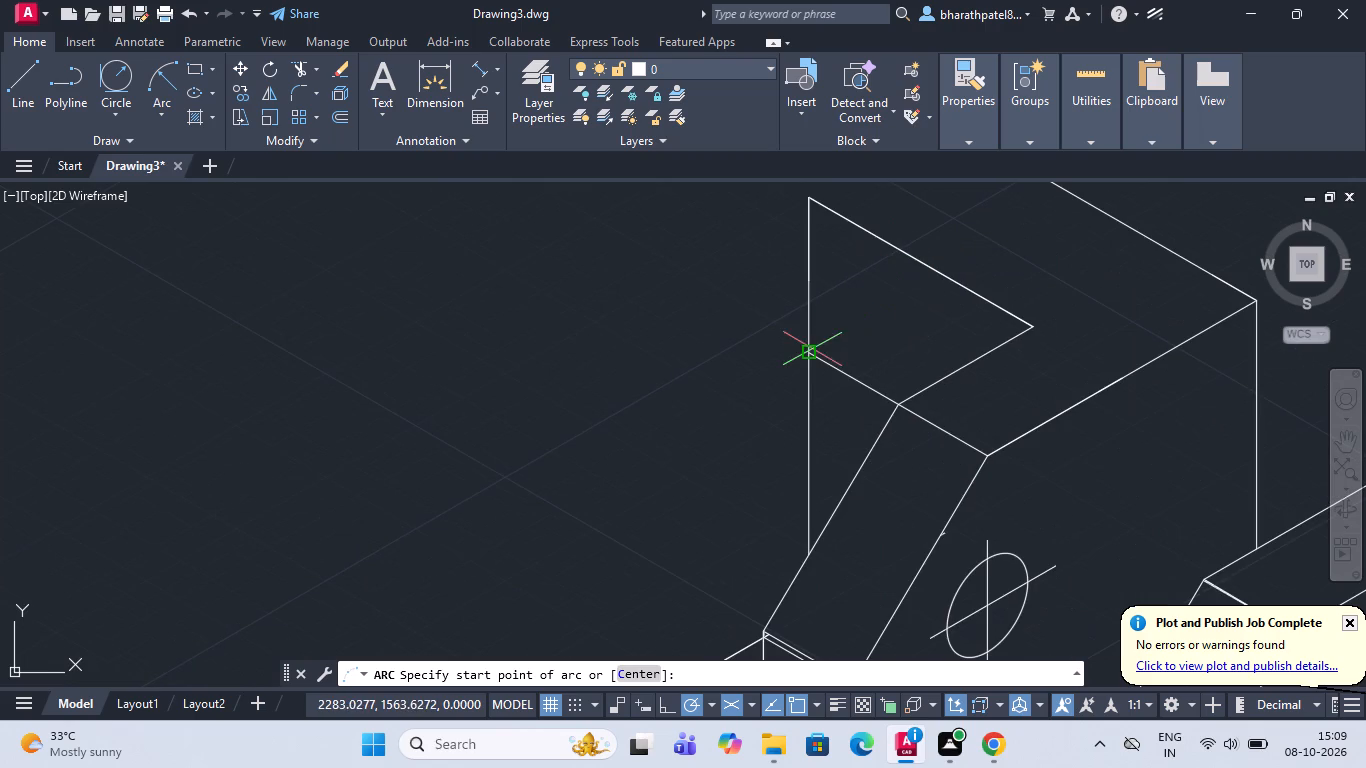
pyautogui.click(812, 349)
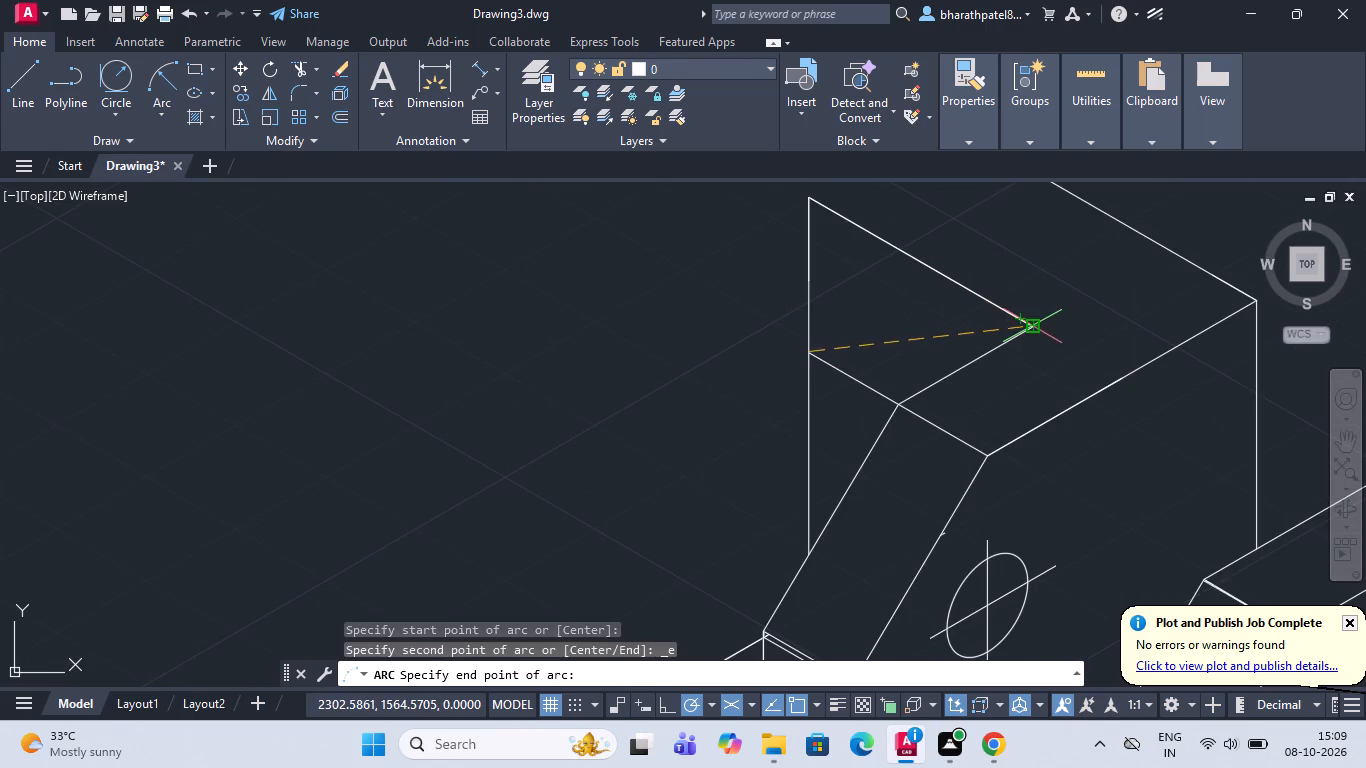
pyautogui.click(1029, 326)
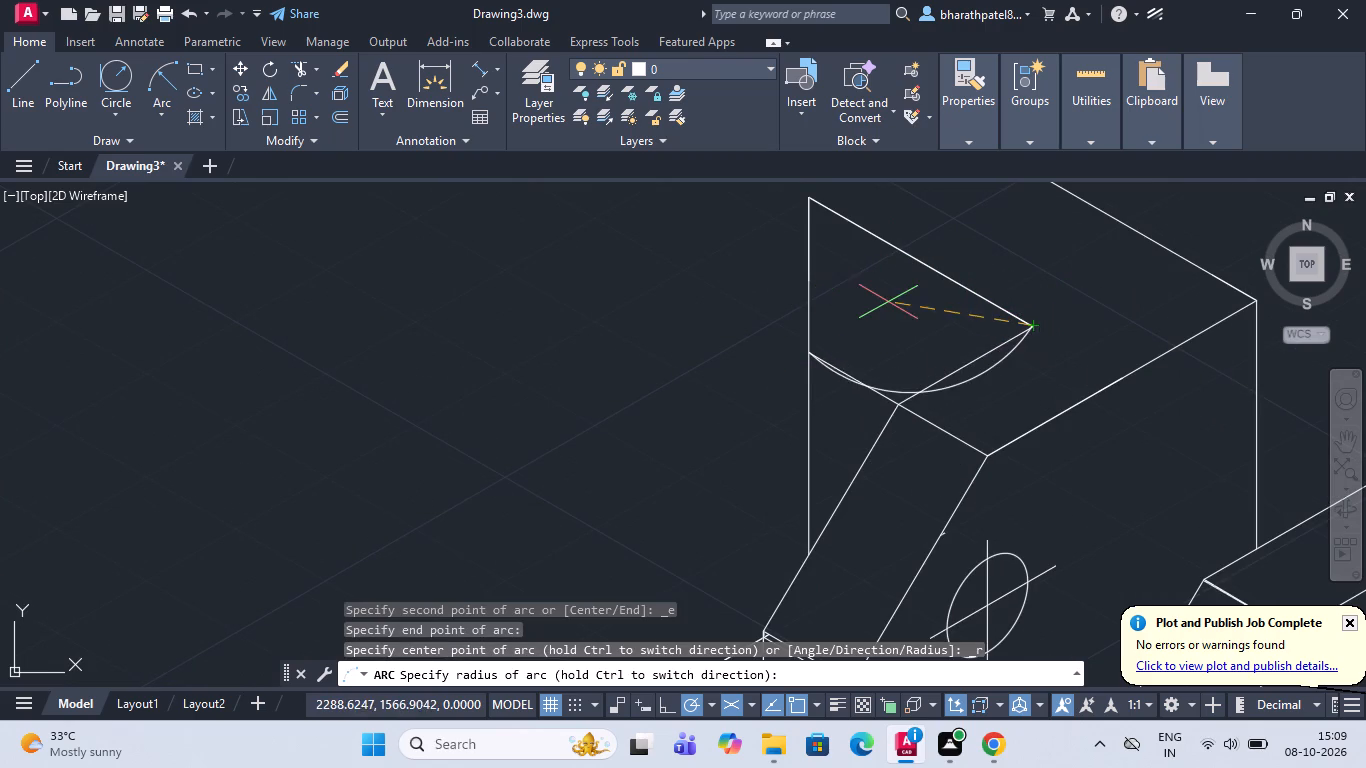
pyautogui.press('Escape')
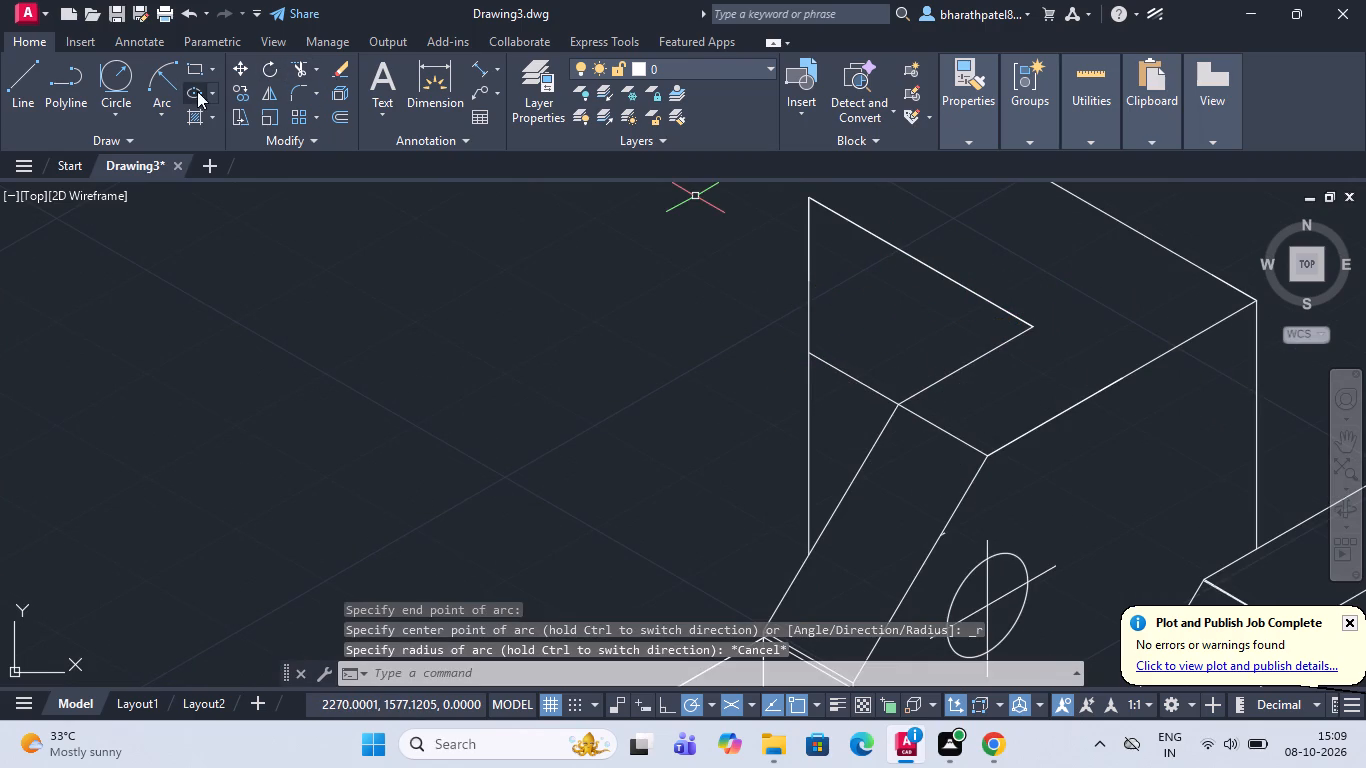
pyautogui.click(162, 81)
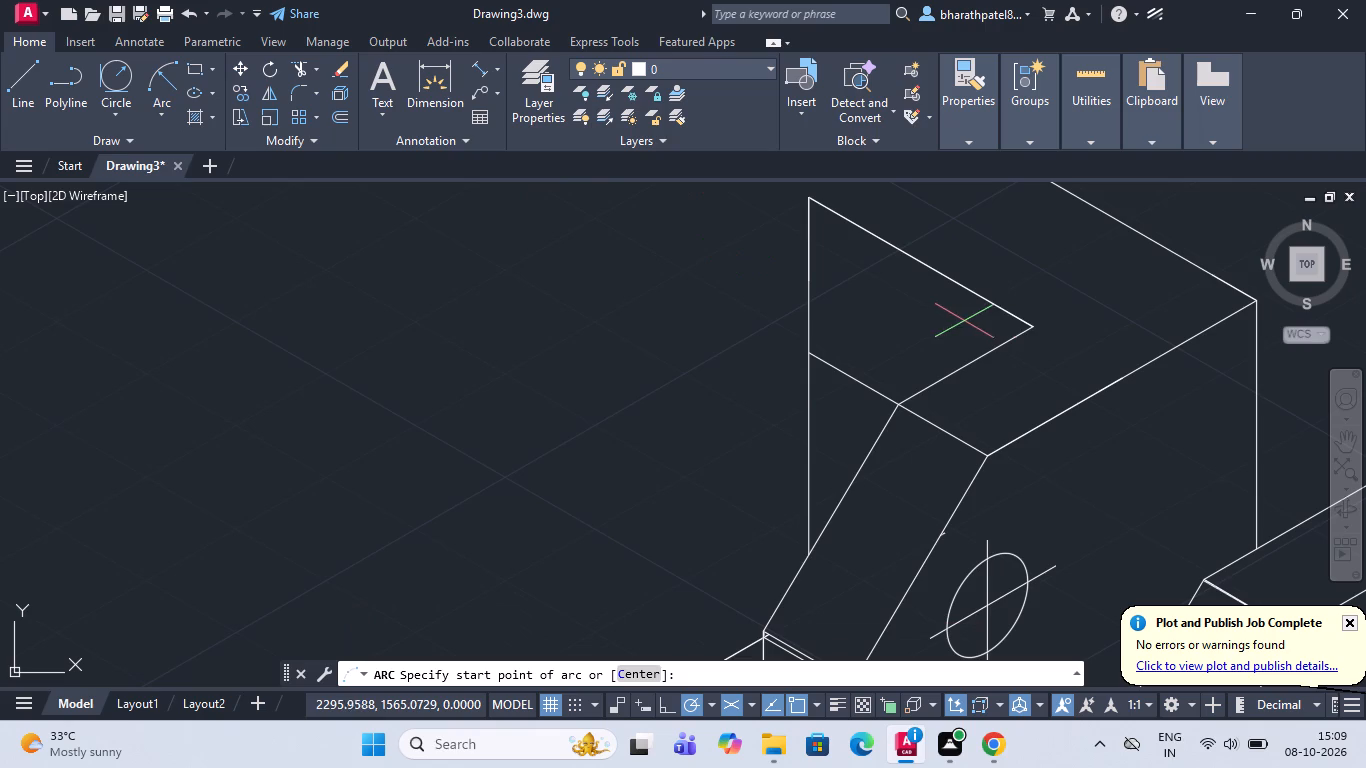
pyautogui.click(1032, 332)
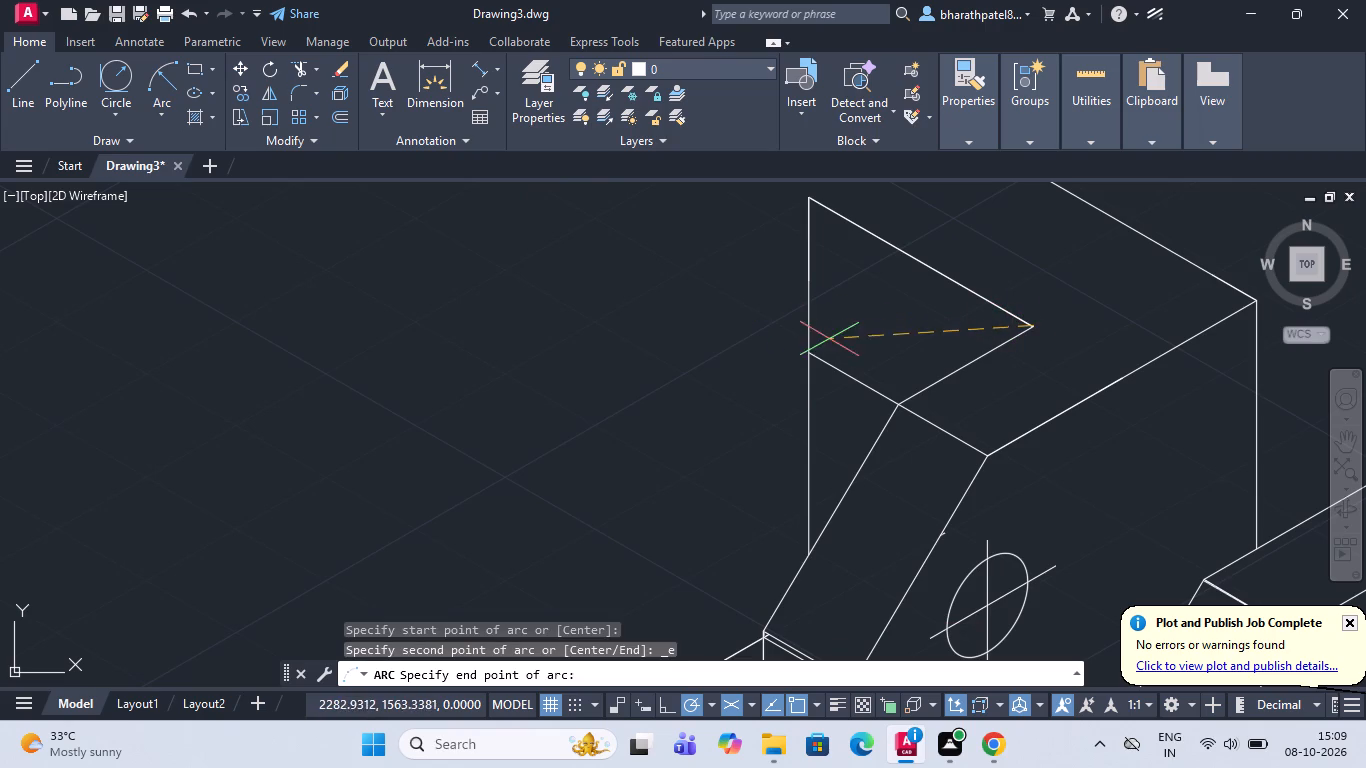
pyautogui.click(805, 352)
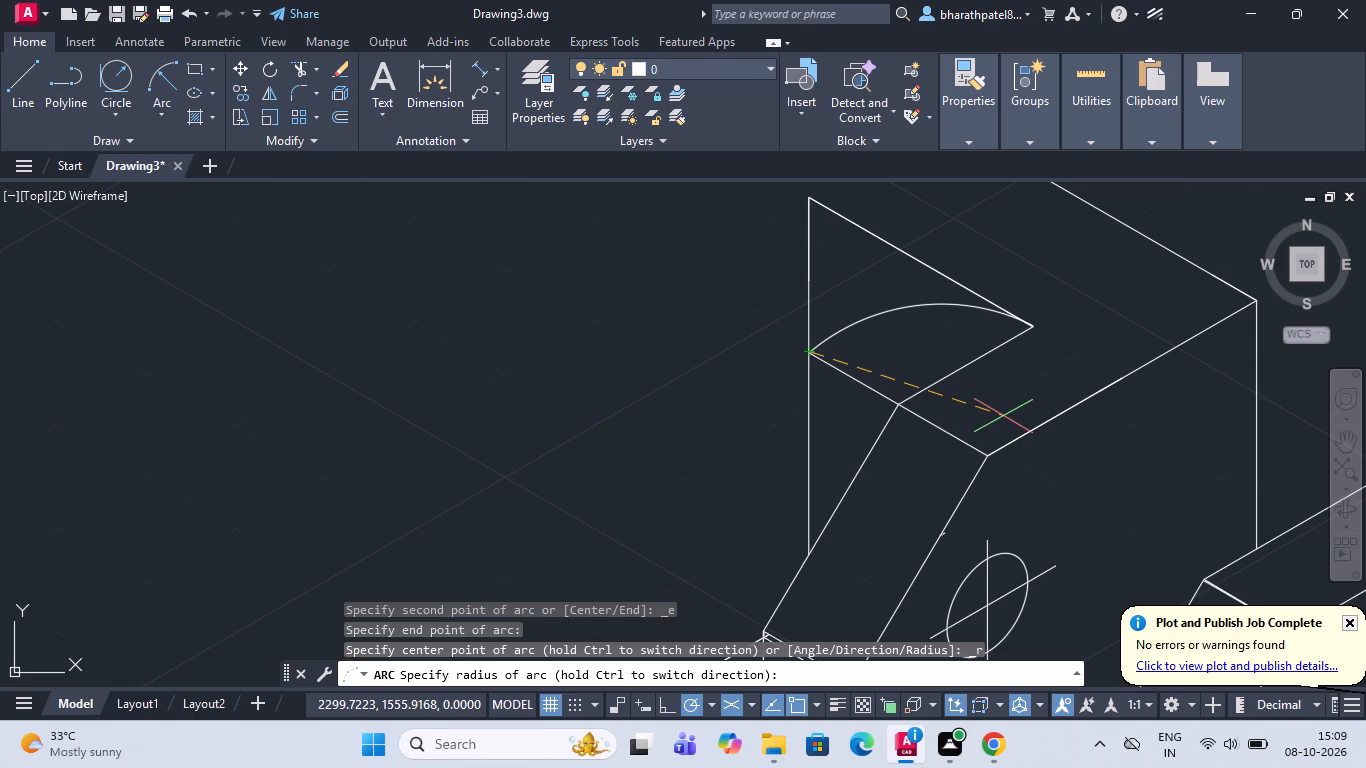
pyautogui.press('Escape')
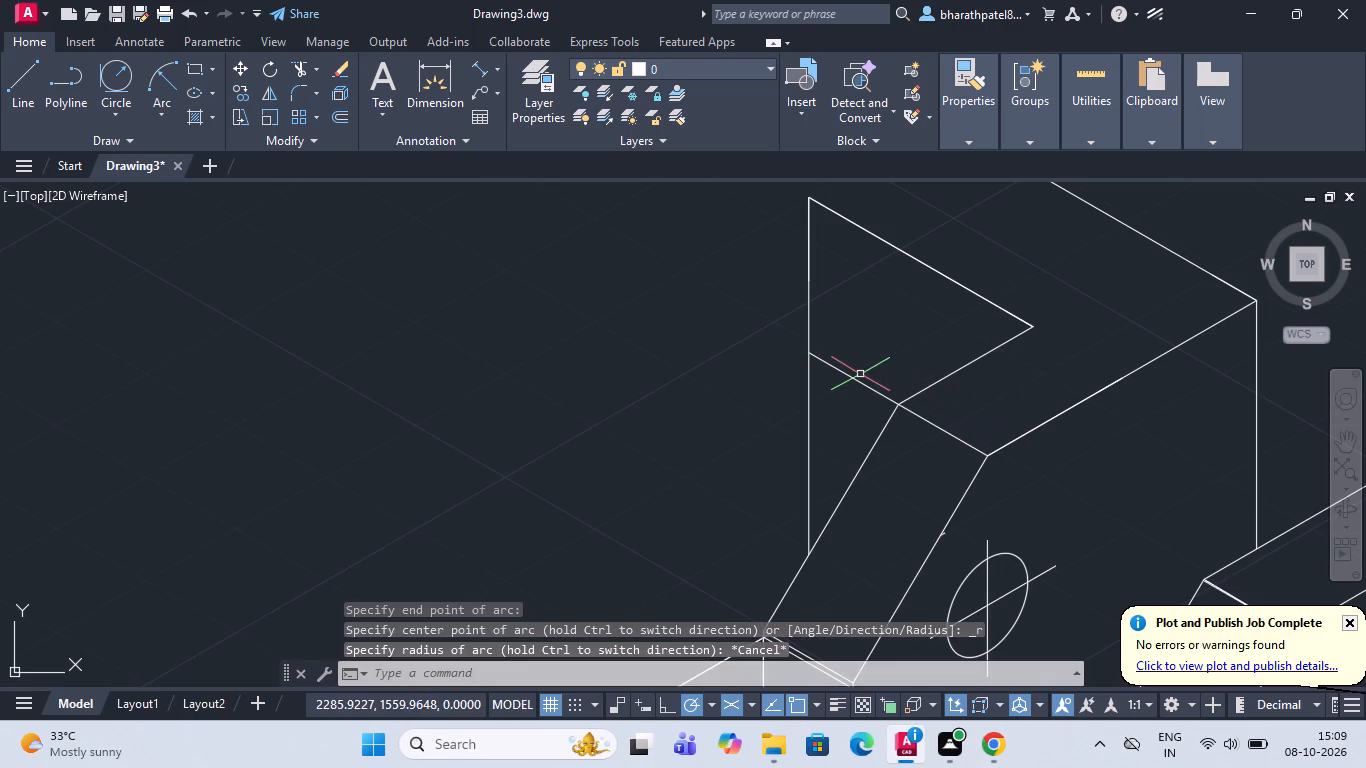
# Trim the 150° construction line between the rear upright's outer vertical and the upper corner of the slanted face.
pyautogui.click(293, 63)
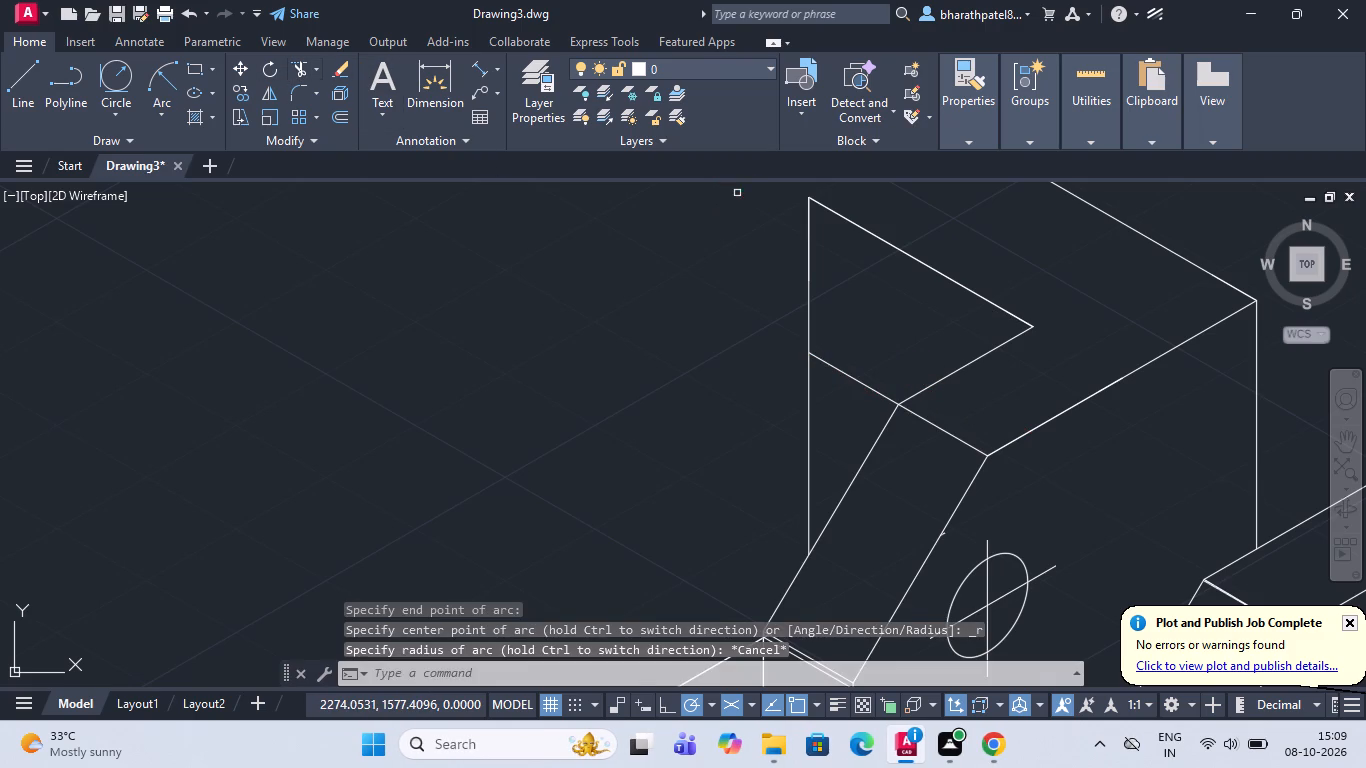
pyautogui.click(835, 368)
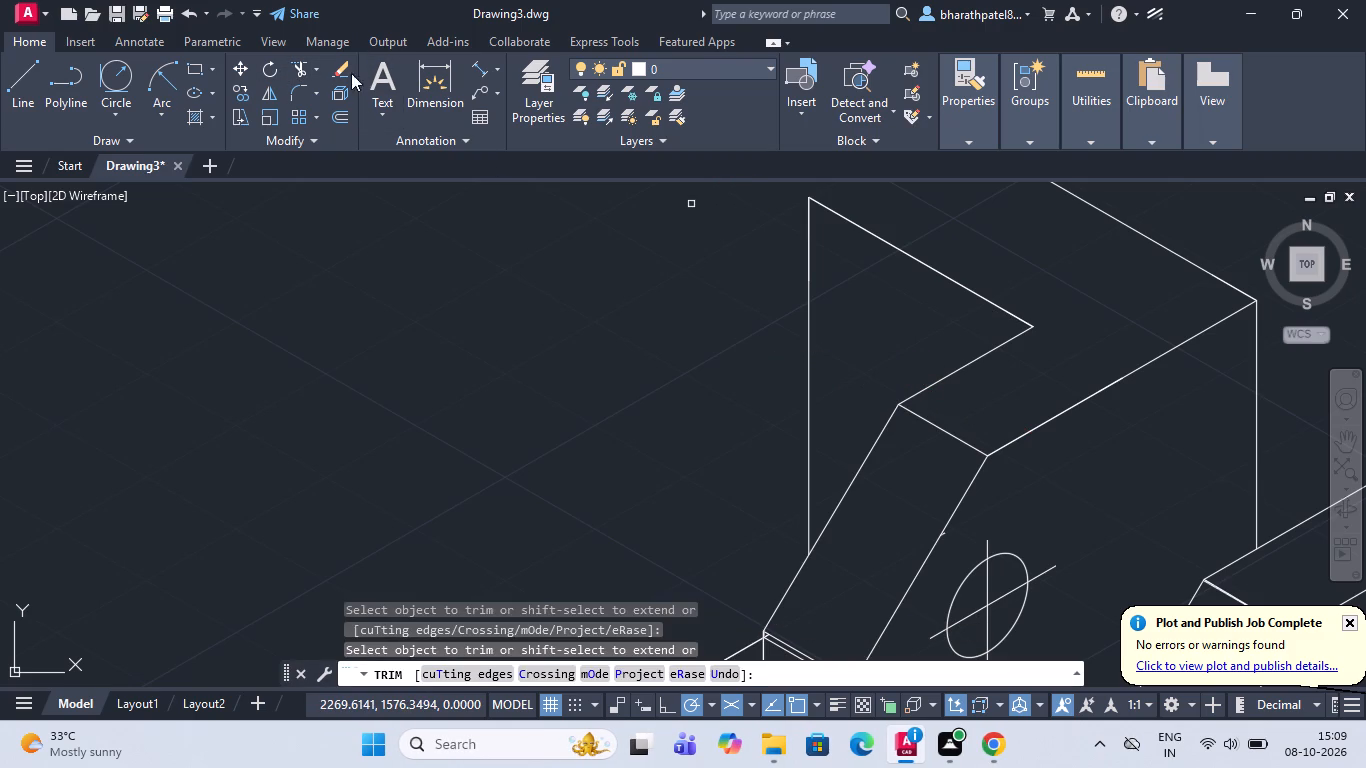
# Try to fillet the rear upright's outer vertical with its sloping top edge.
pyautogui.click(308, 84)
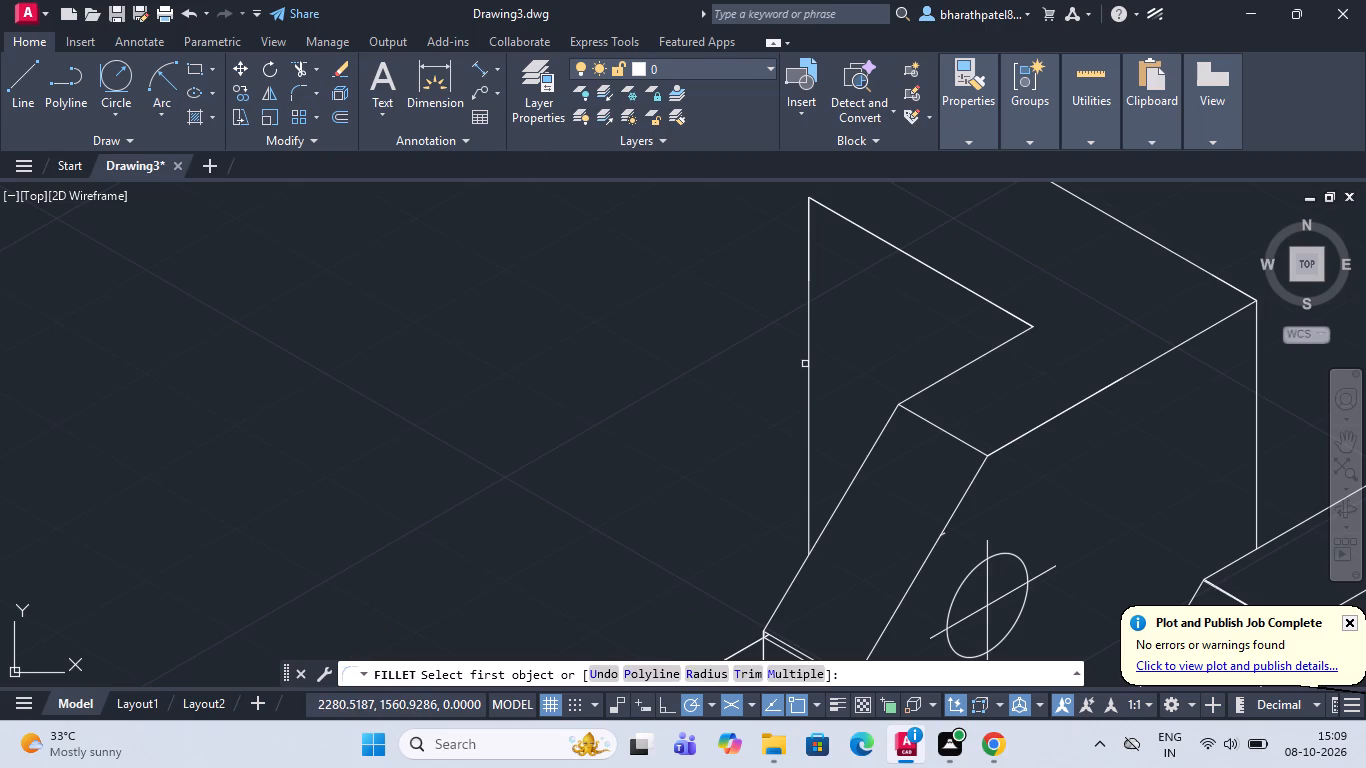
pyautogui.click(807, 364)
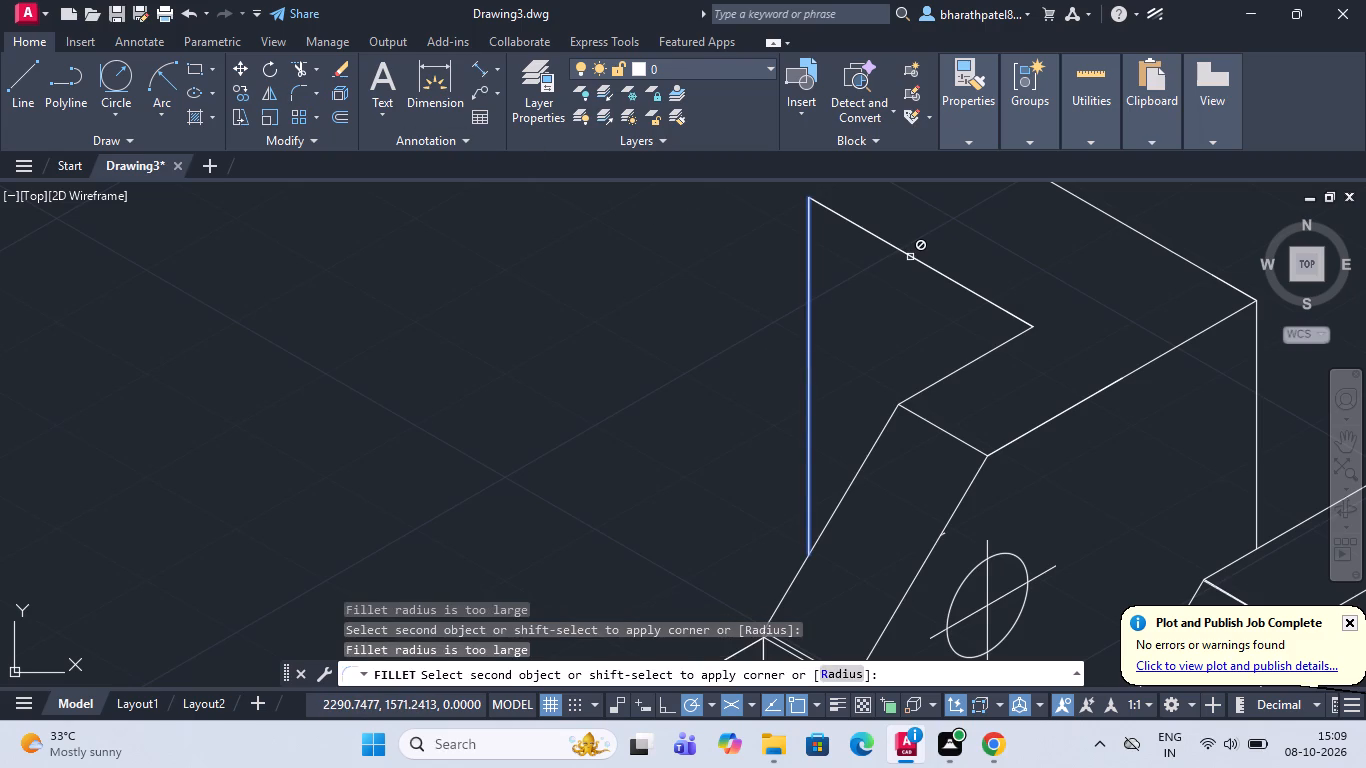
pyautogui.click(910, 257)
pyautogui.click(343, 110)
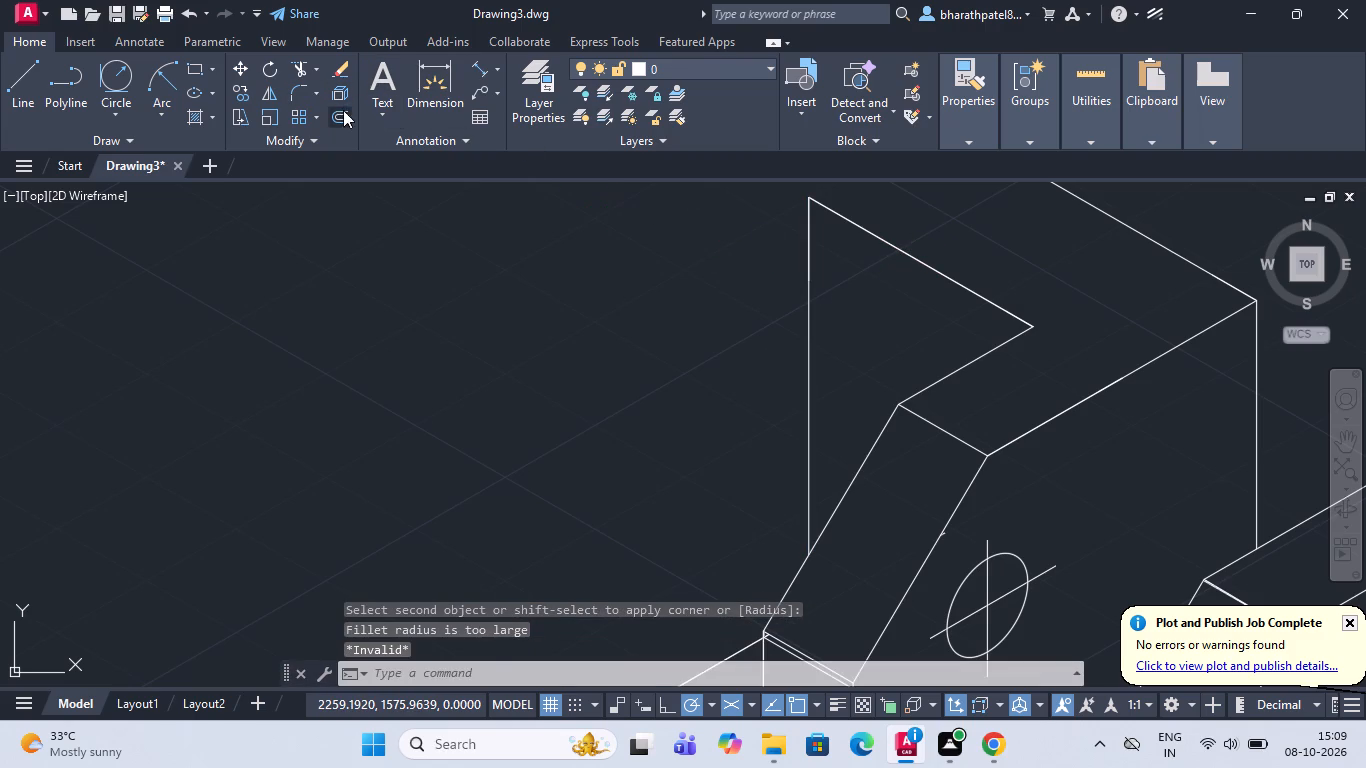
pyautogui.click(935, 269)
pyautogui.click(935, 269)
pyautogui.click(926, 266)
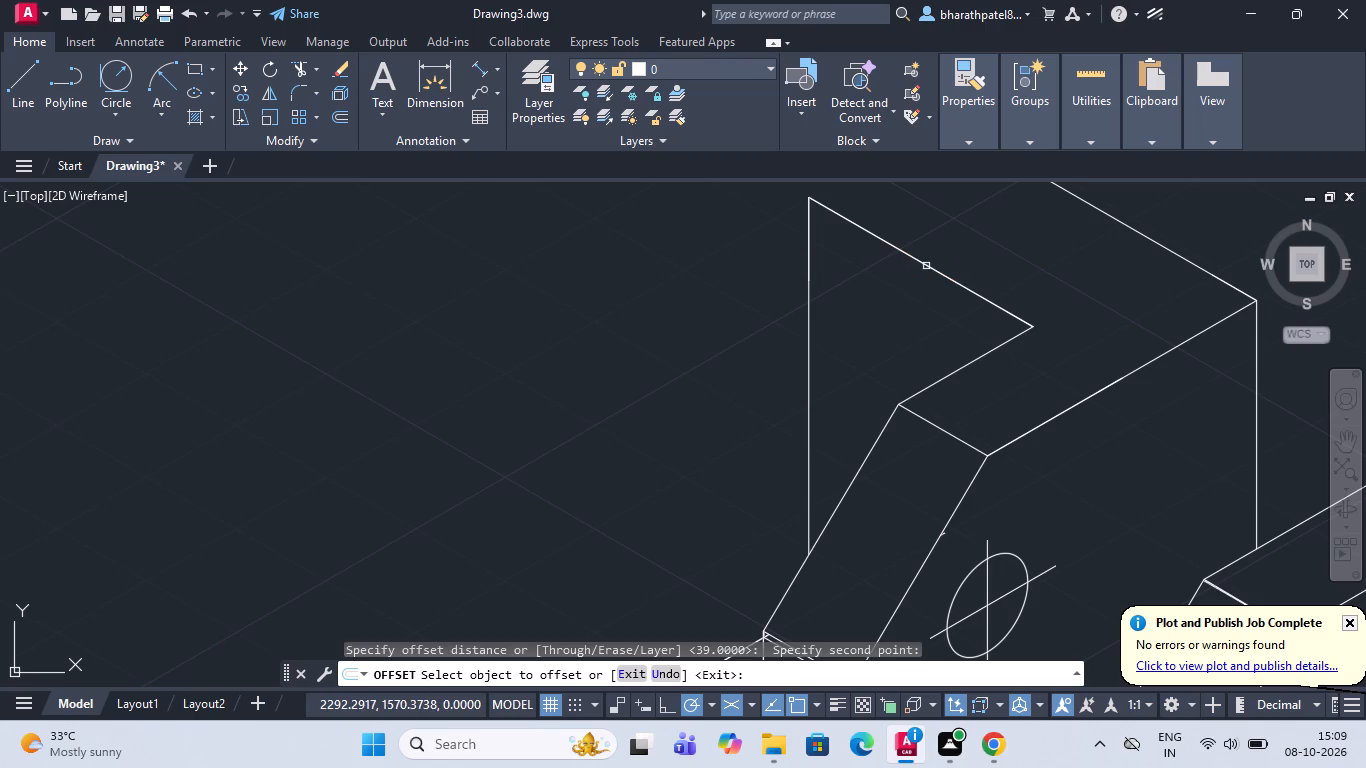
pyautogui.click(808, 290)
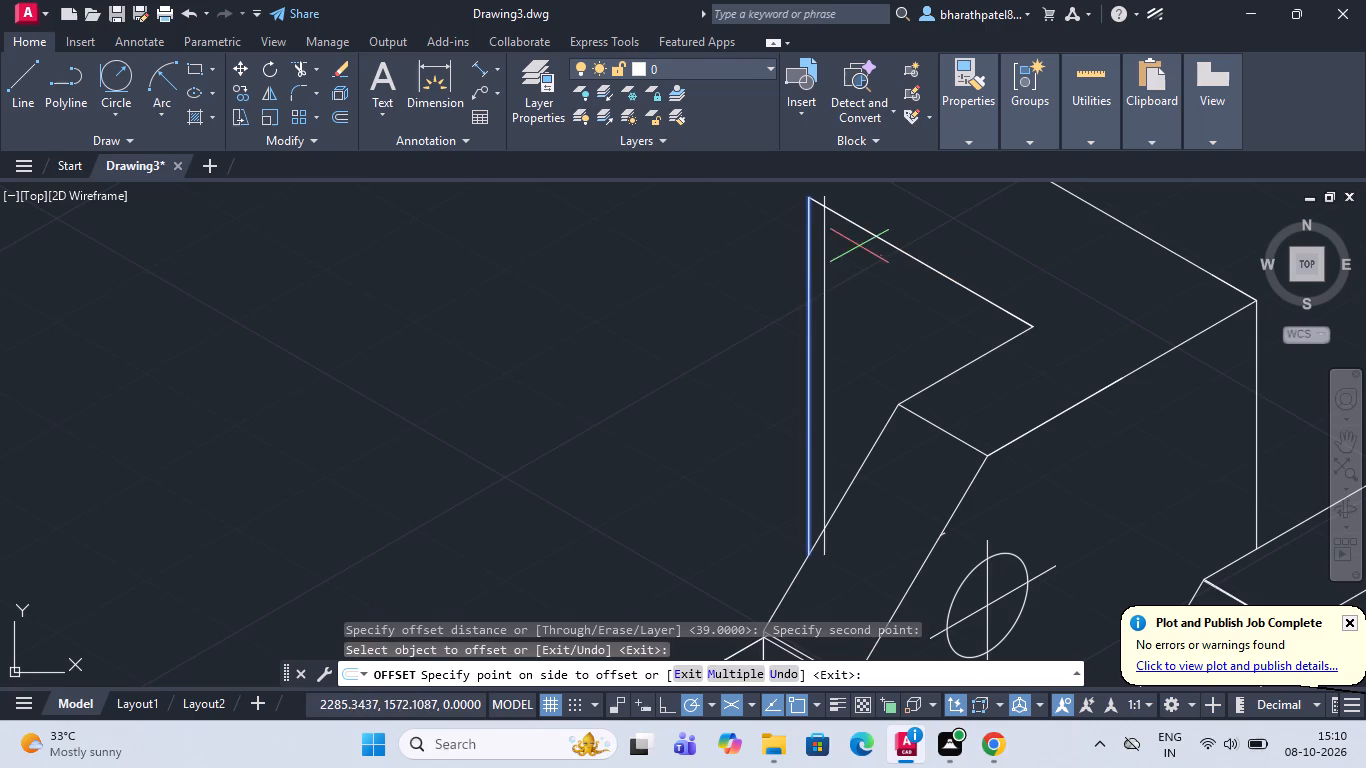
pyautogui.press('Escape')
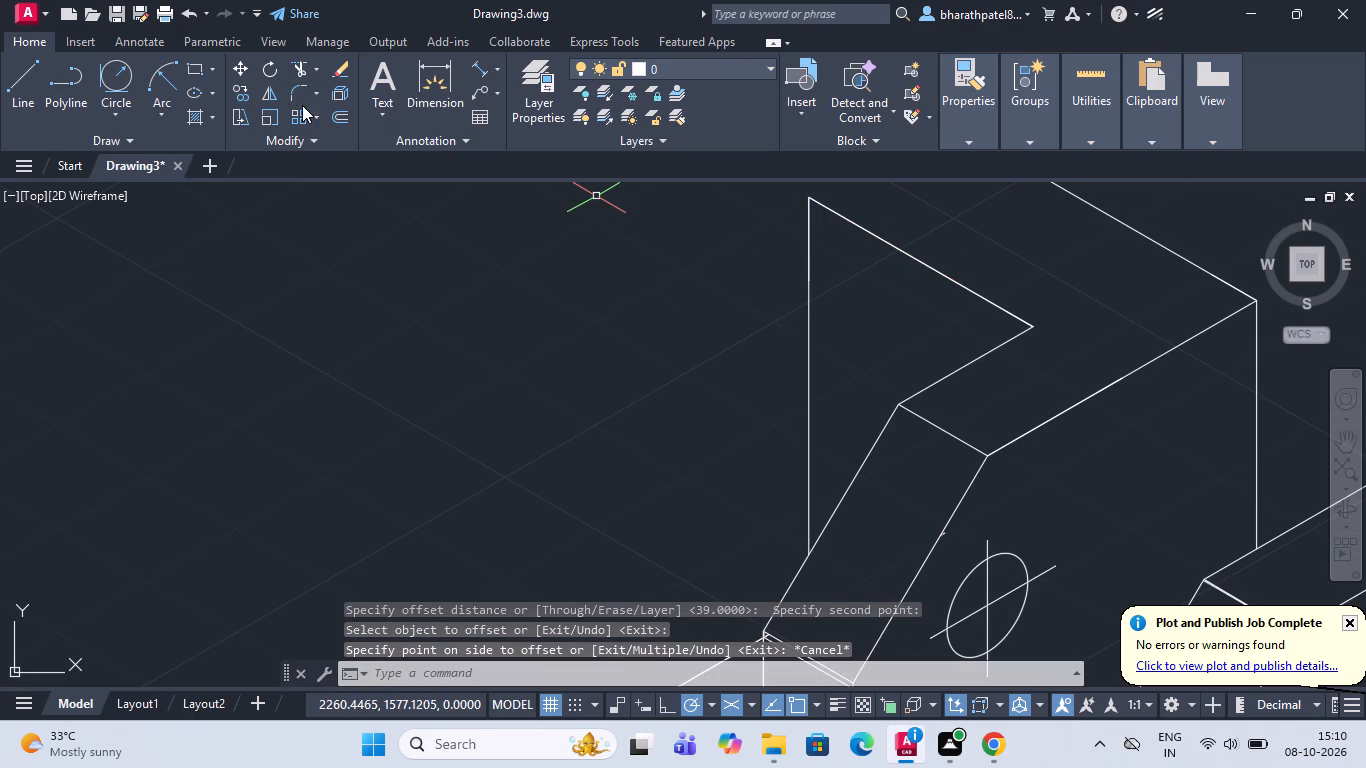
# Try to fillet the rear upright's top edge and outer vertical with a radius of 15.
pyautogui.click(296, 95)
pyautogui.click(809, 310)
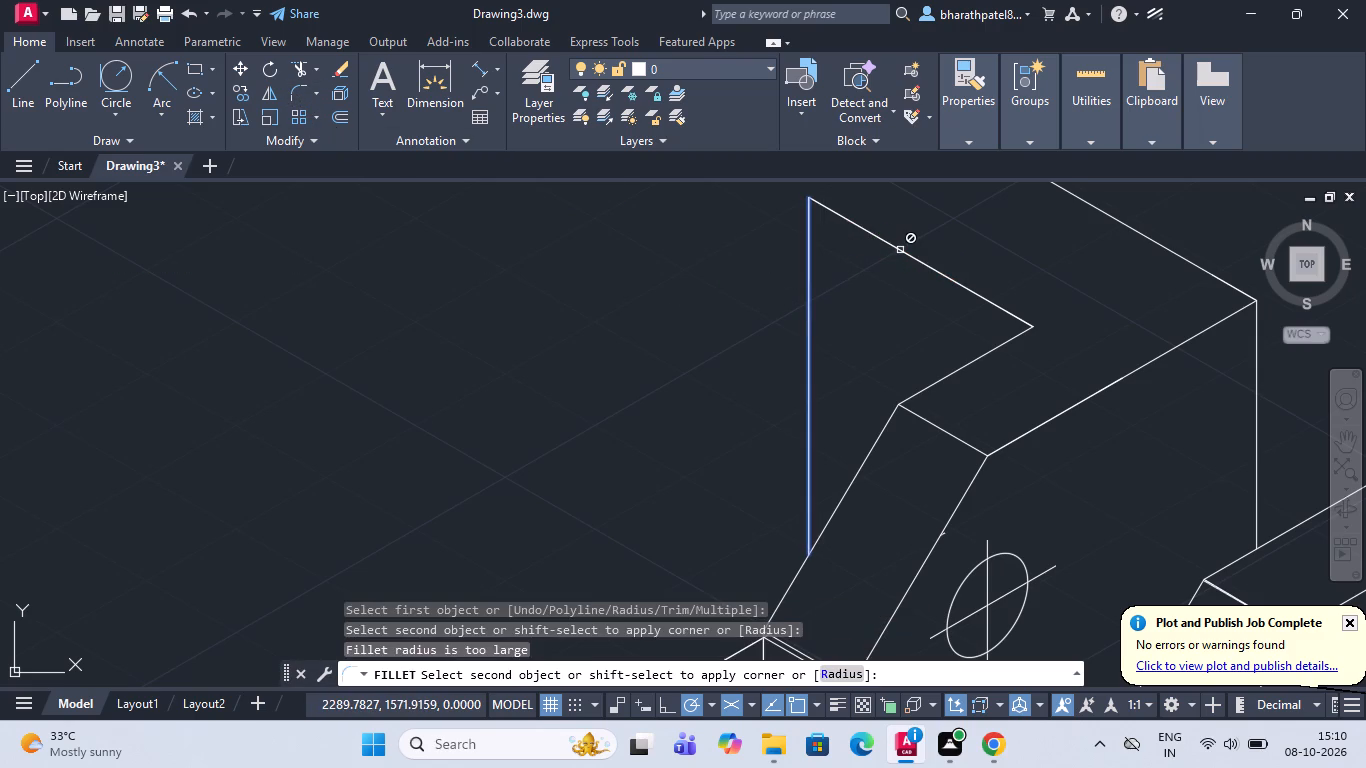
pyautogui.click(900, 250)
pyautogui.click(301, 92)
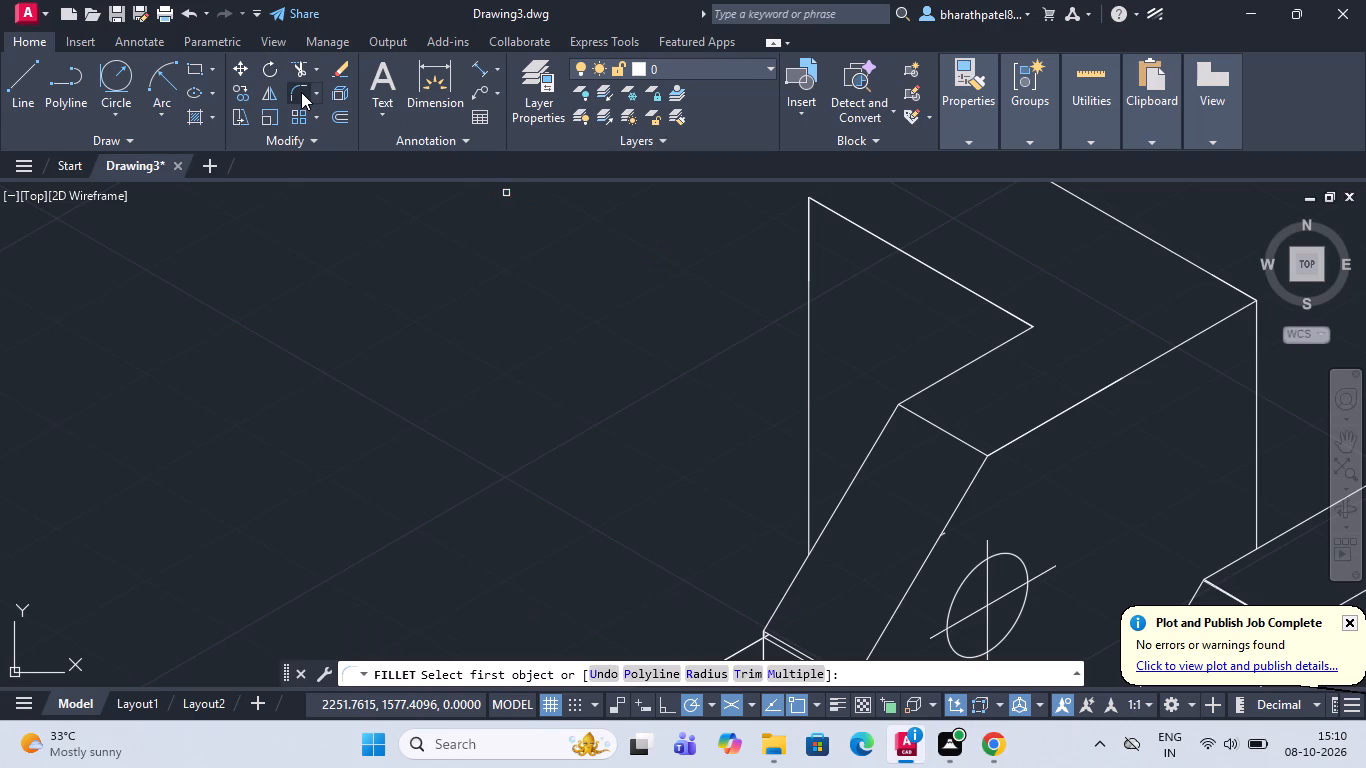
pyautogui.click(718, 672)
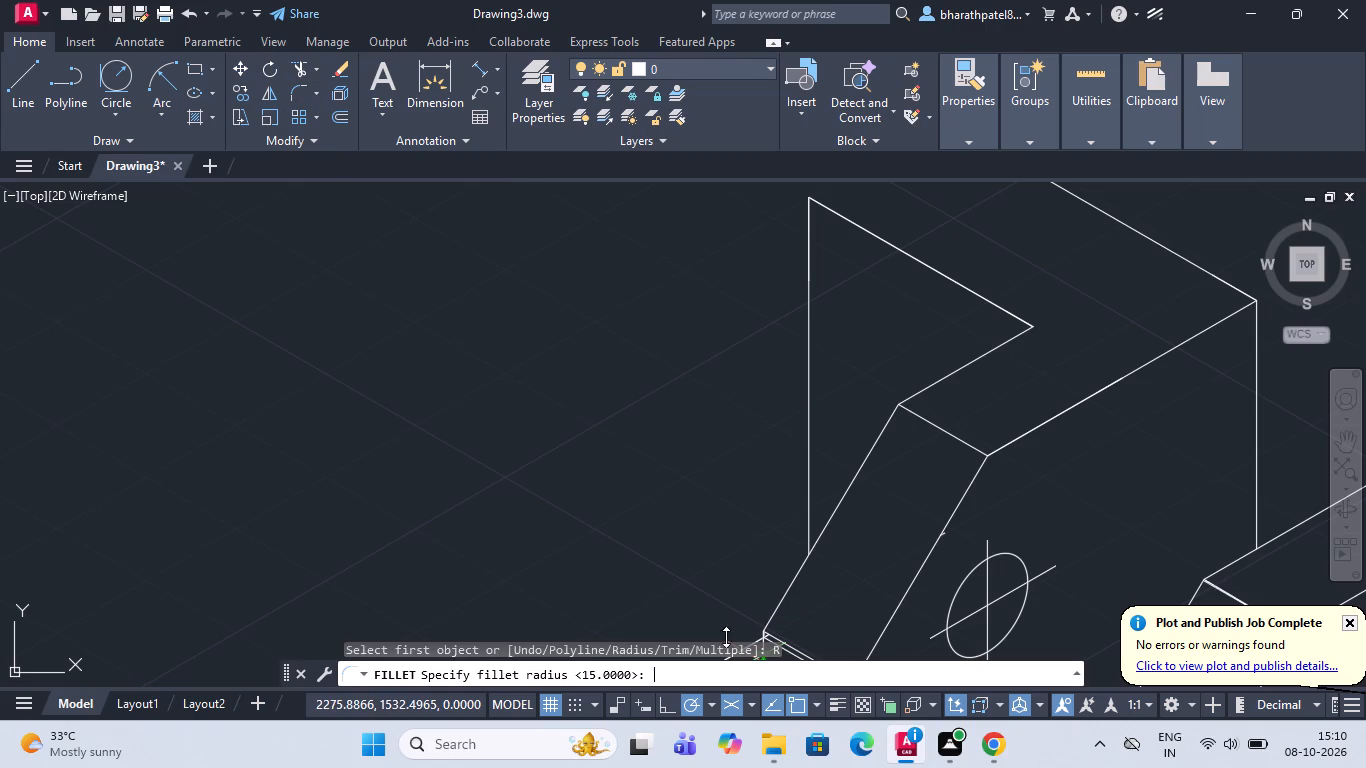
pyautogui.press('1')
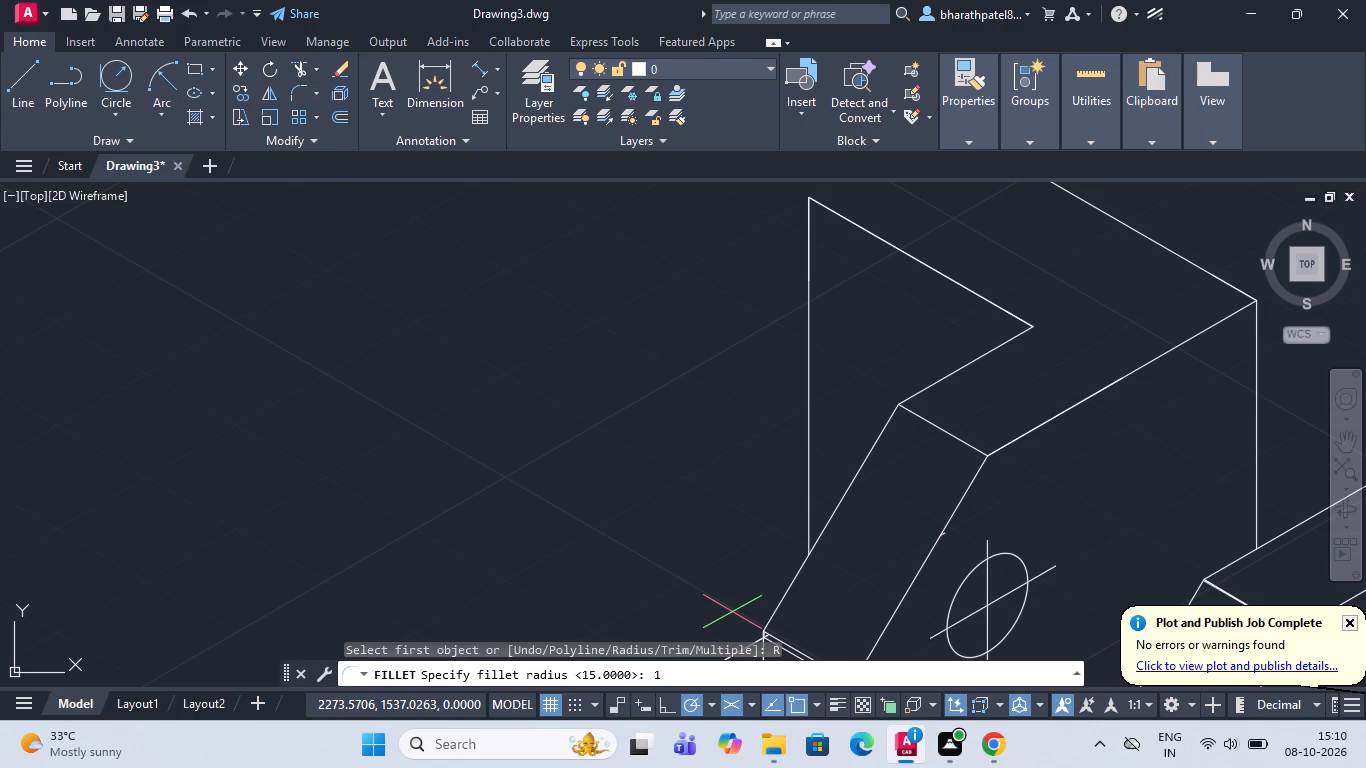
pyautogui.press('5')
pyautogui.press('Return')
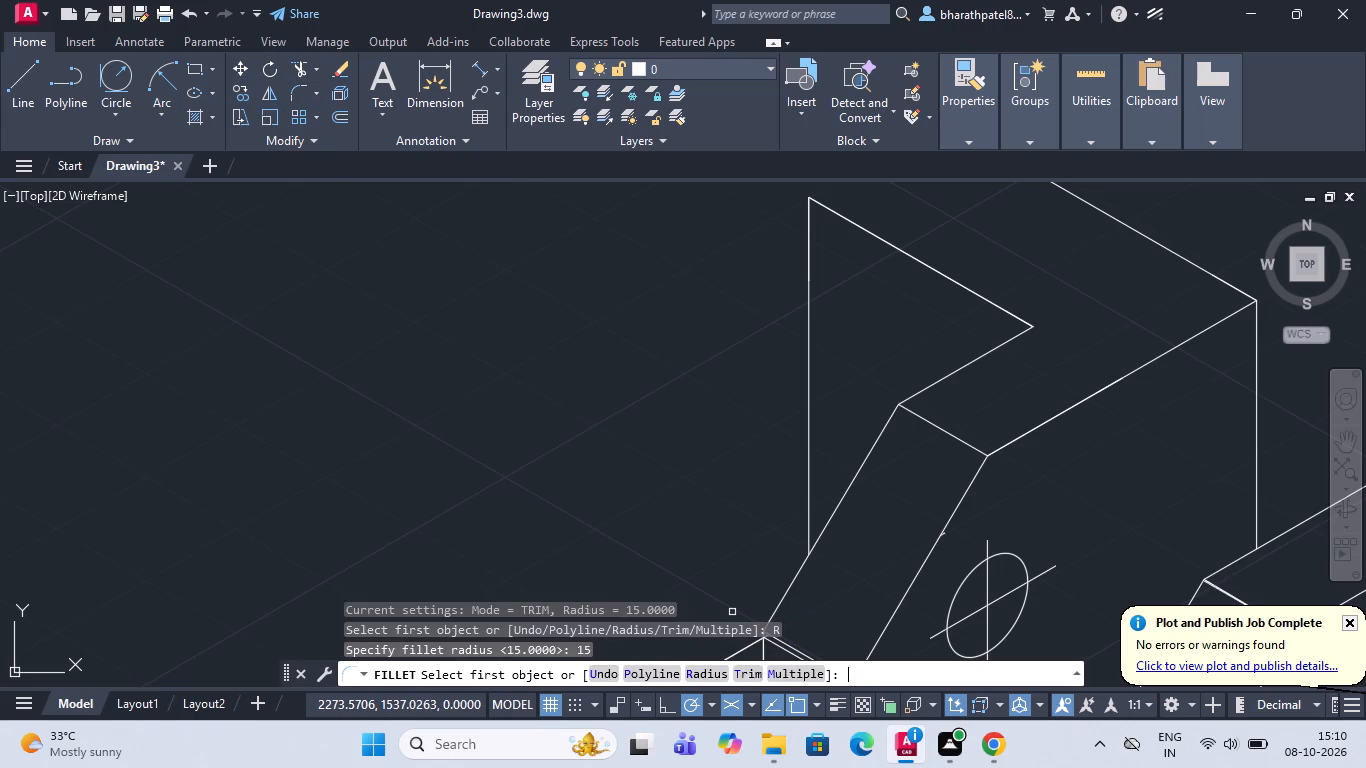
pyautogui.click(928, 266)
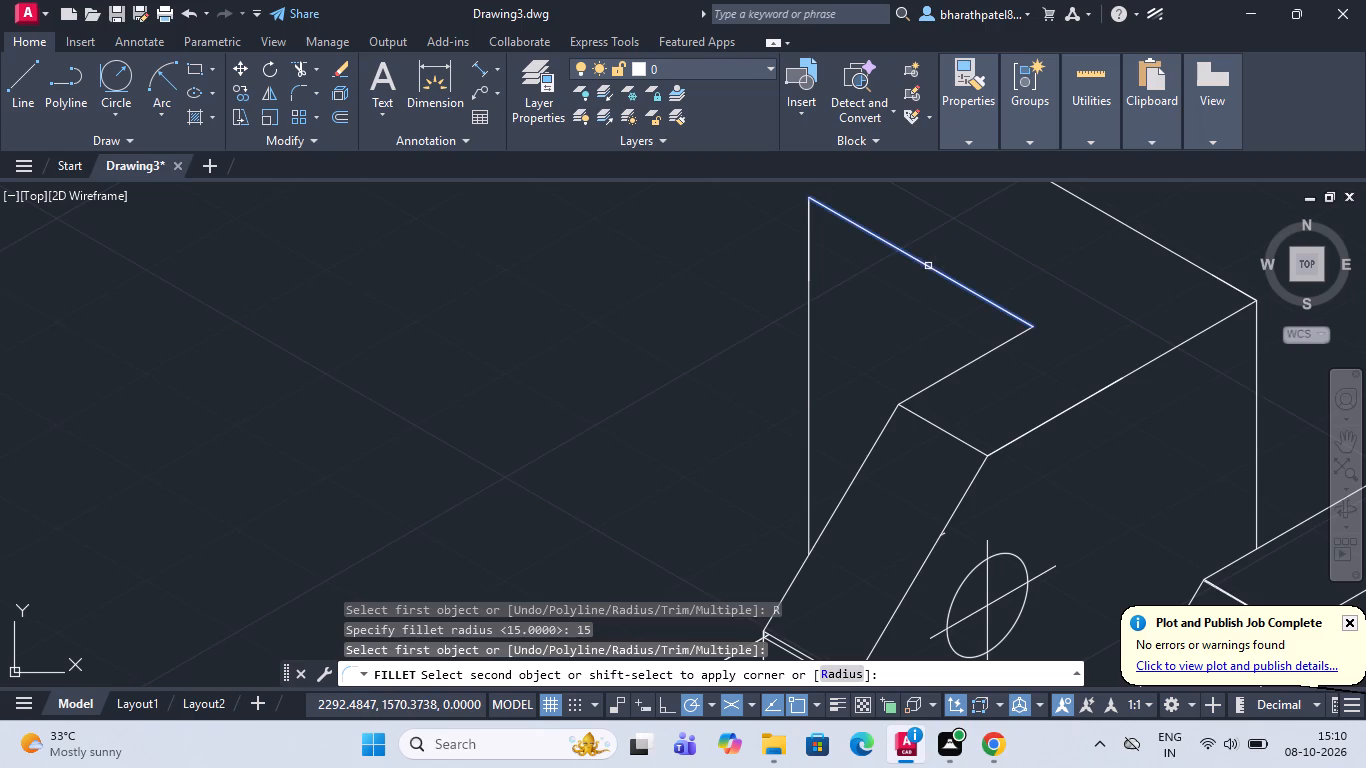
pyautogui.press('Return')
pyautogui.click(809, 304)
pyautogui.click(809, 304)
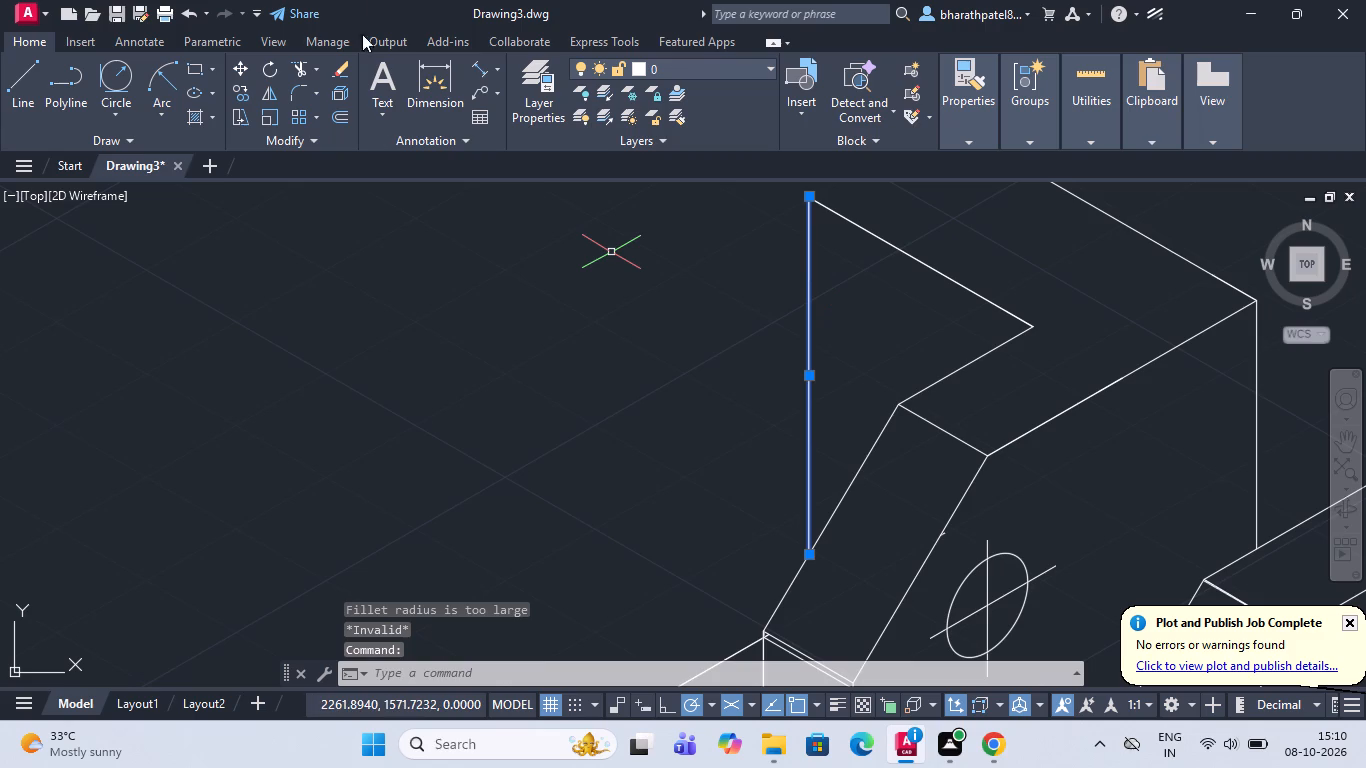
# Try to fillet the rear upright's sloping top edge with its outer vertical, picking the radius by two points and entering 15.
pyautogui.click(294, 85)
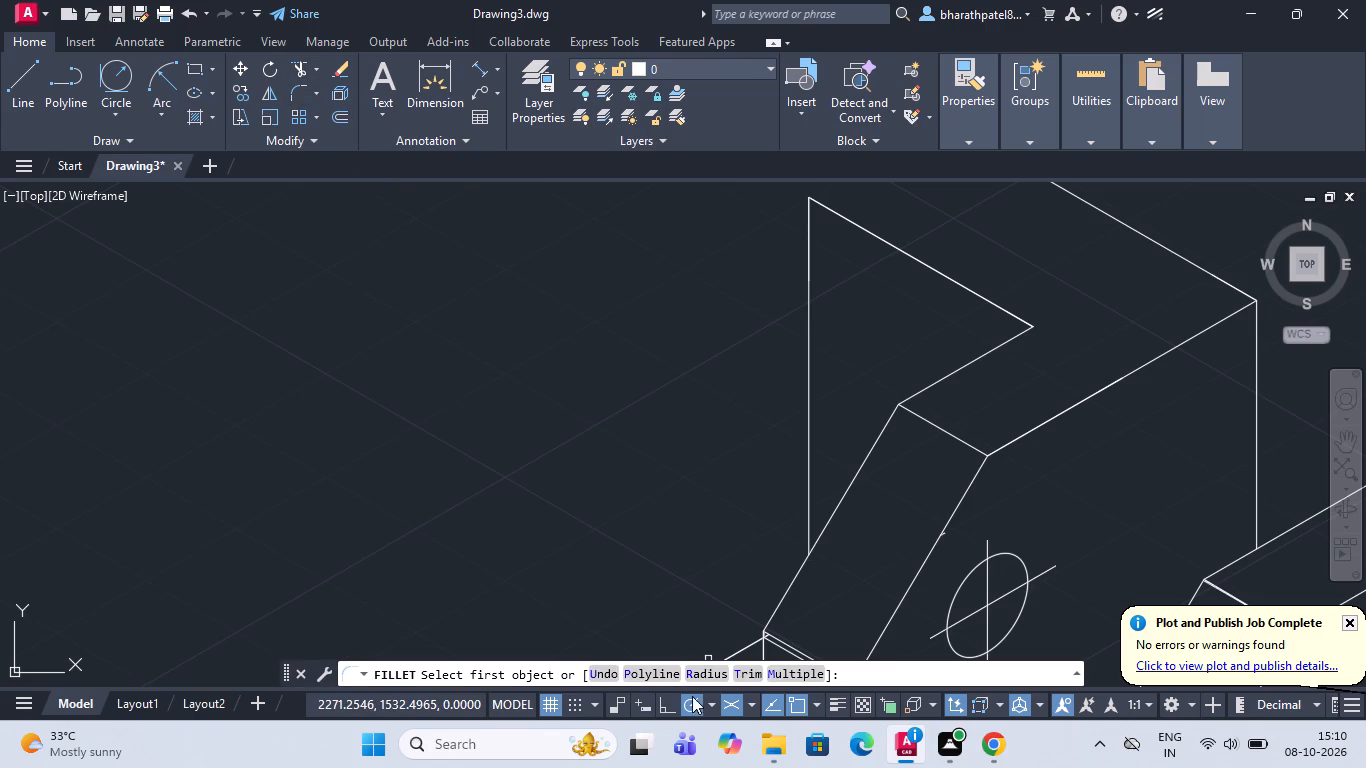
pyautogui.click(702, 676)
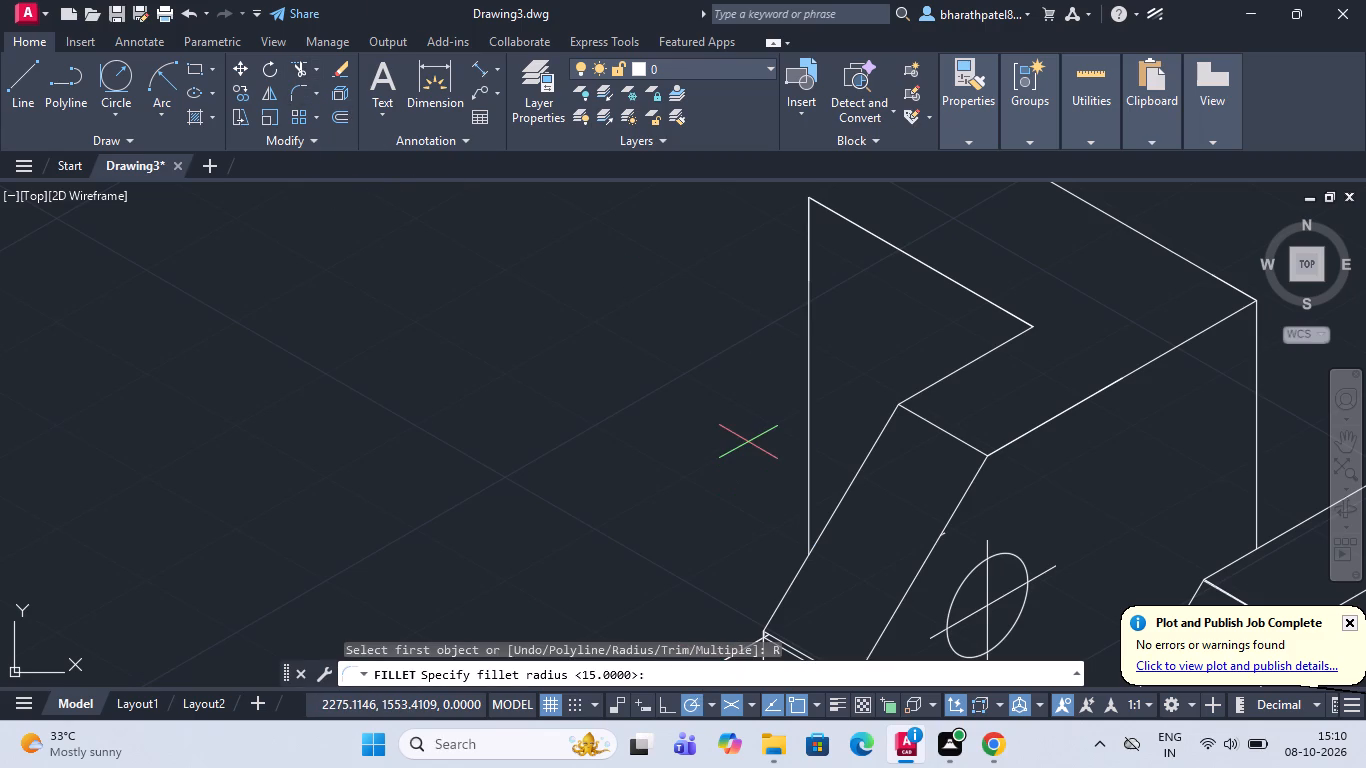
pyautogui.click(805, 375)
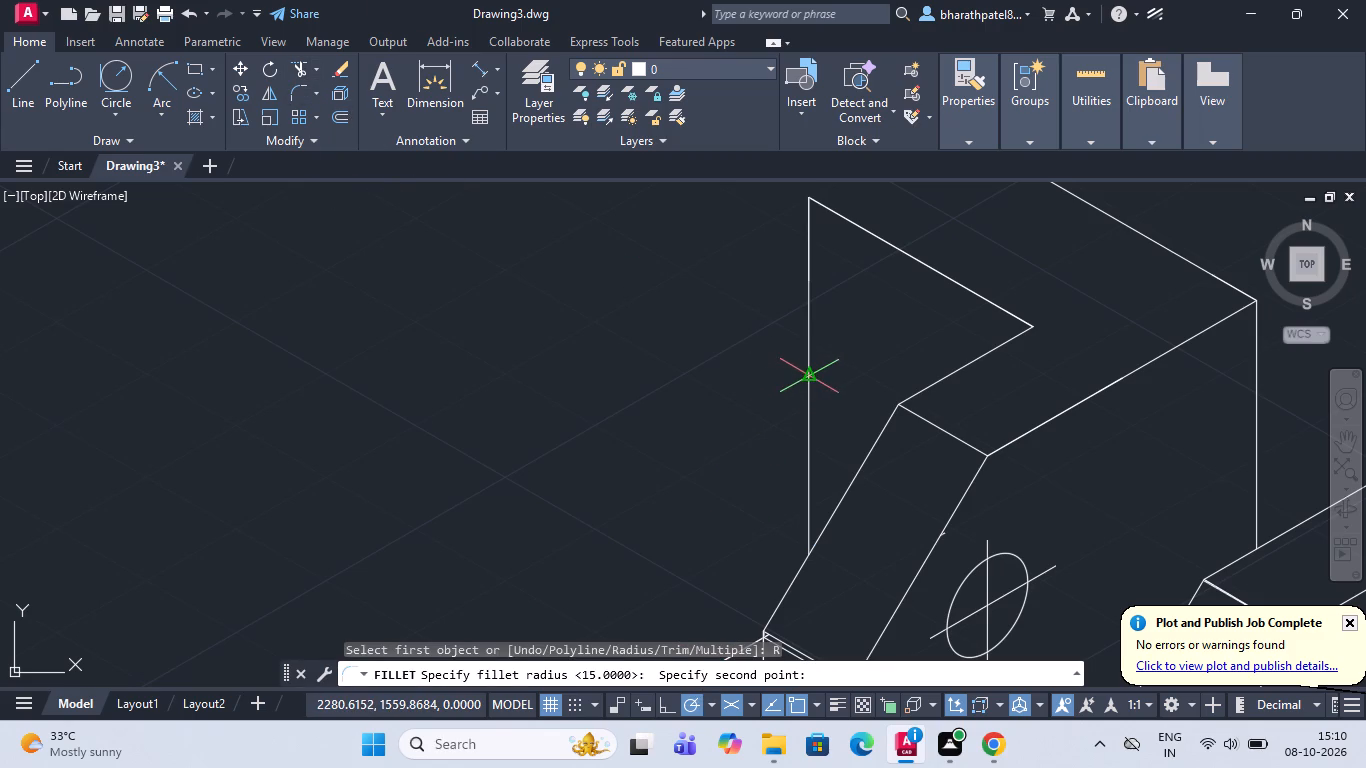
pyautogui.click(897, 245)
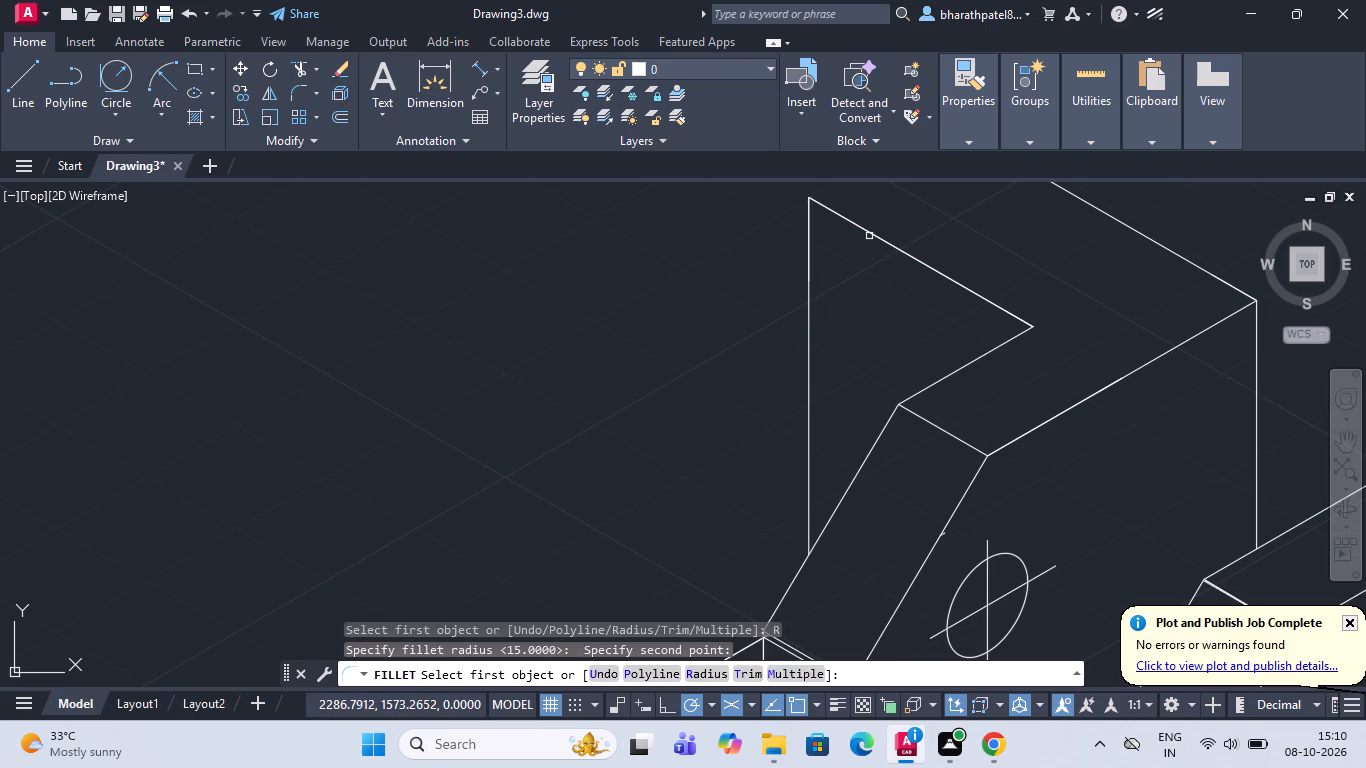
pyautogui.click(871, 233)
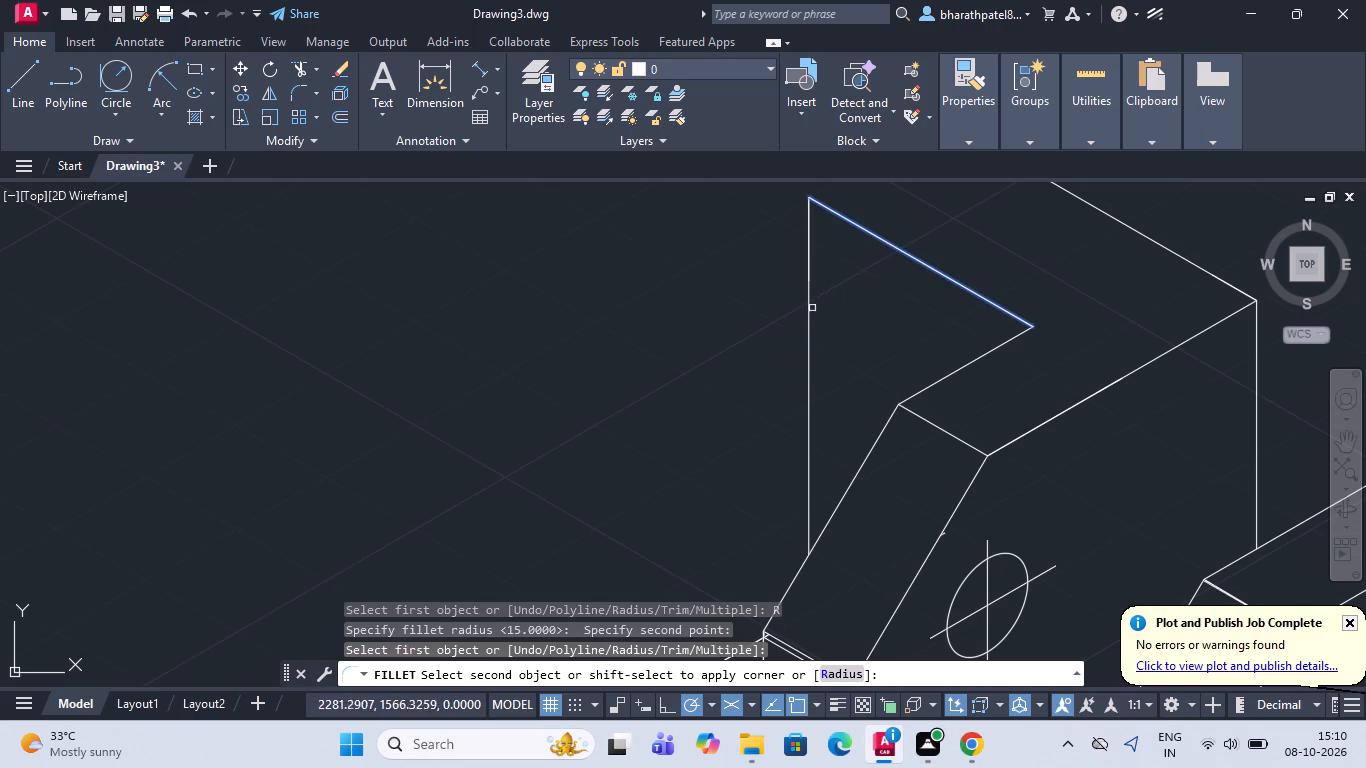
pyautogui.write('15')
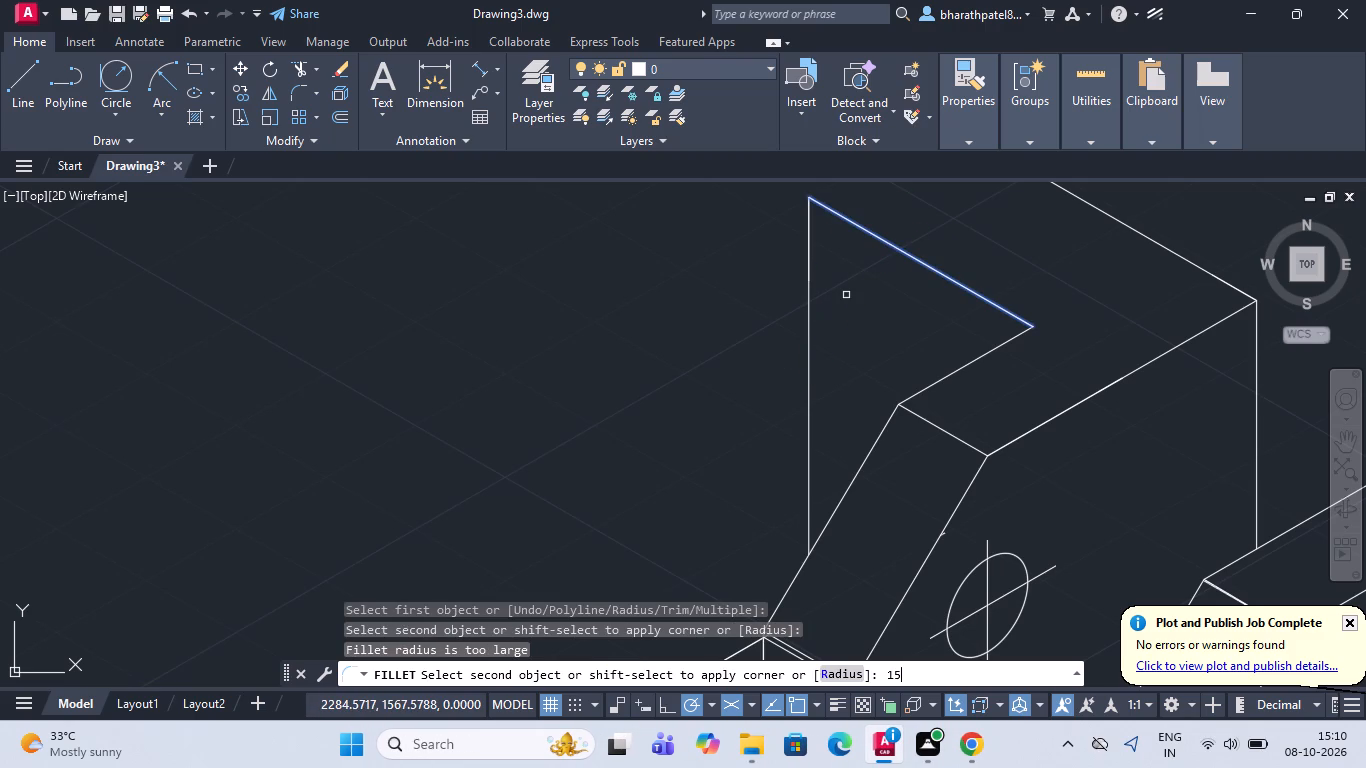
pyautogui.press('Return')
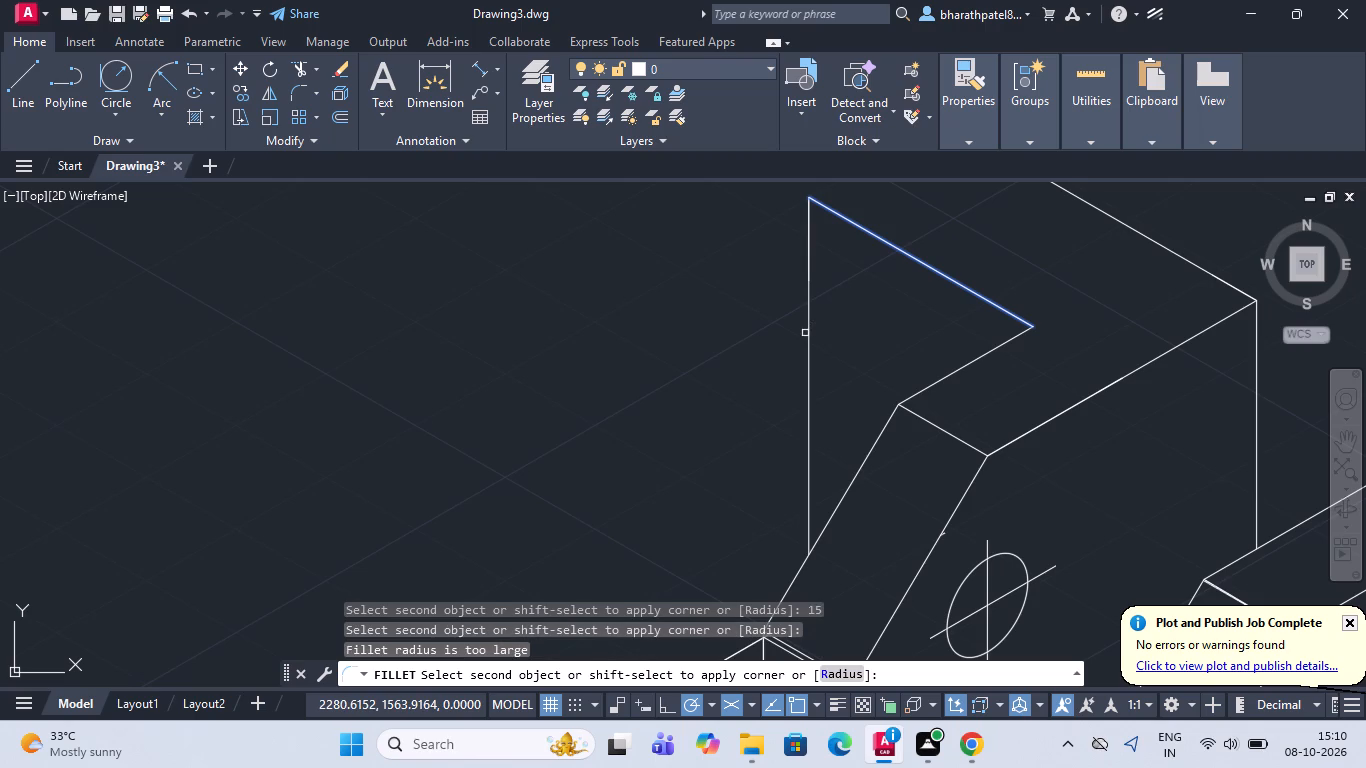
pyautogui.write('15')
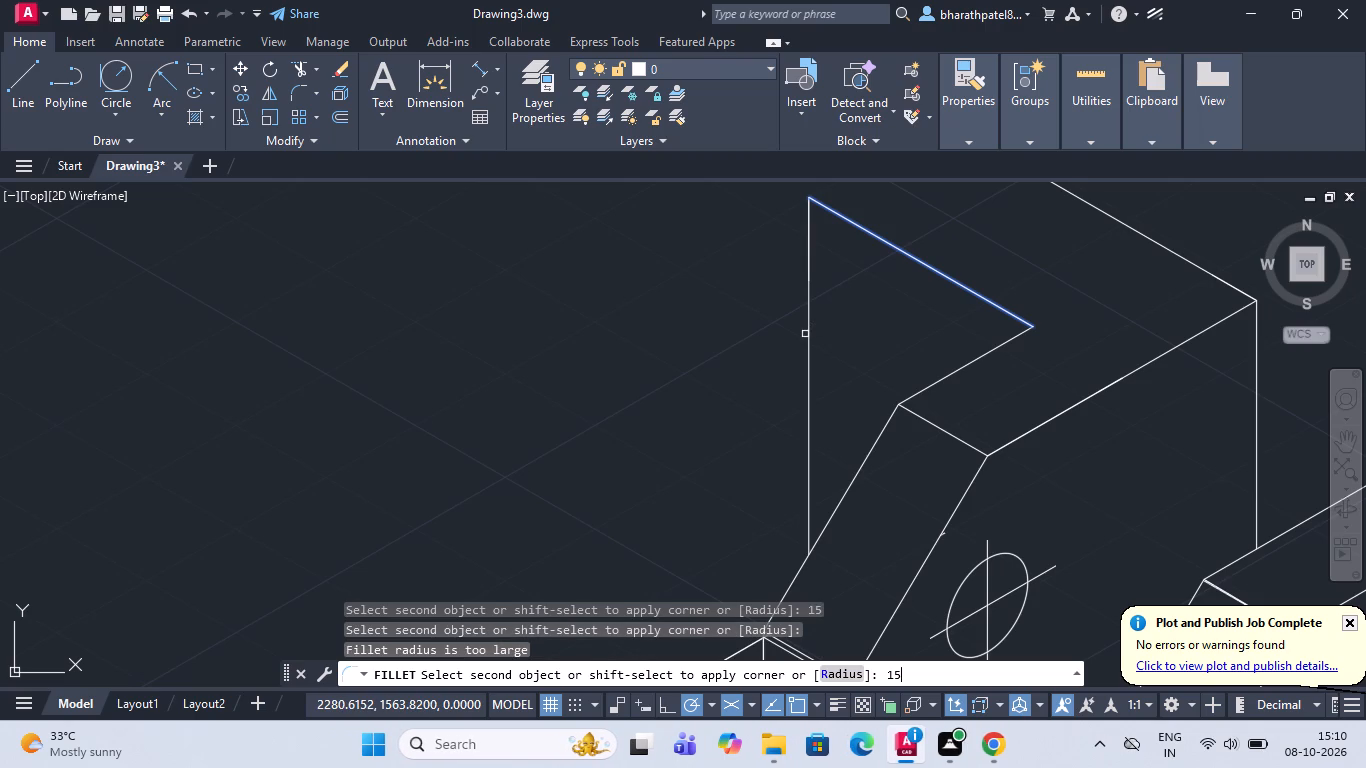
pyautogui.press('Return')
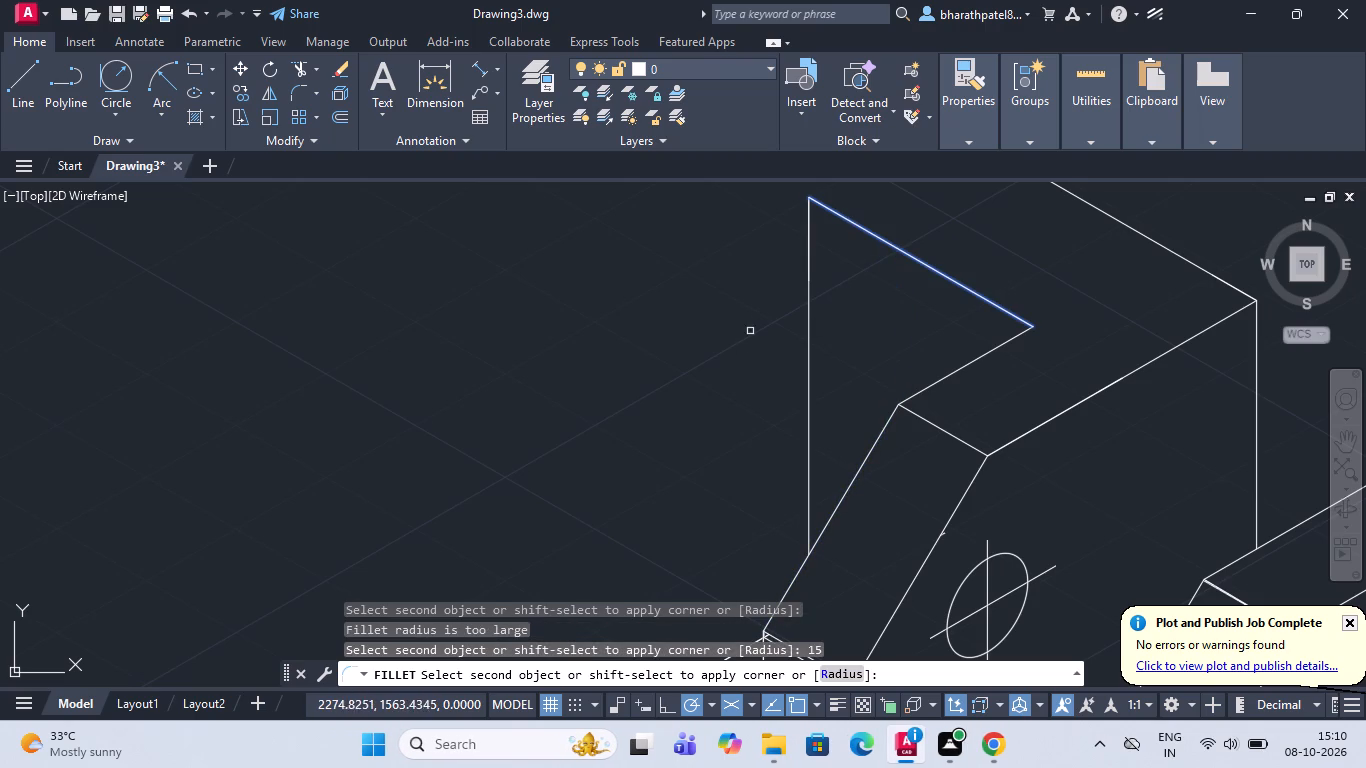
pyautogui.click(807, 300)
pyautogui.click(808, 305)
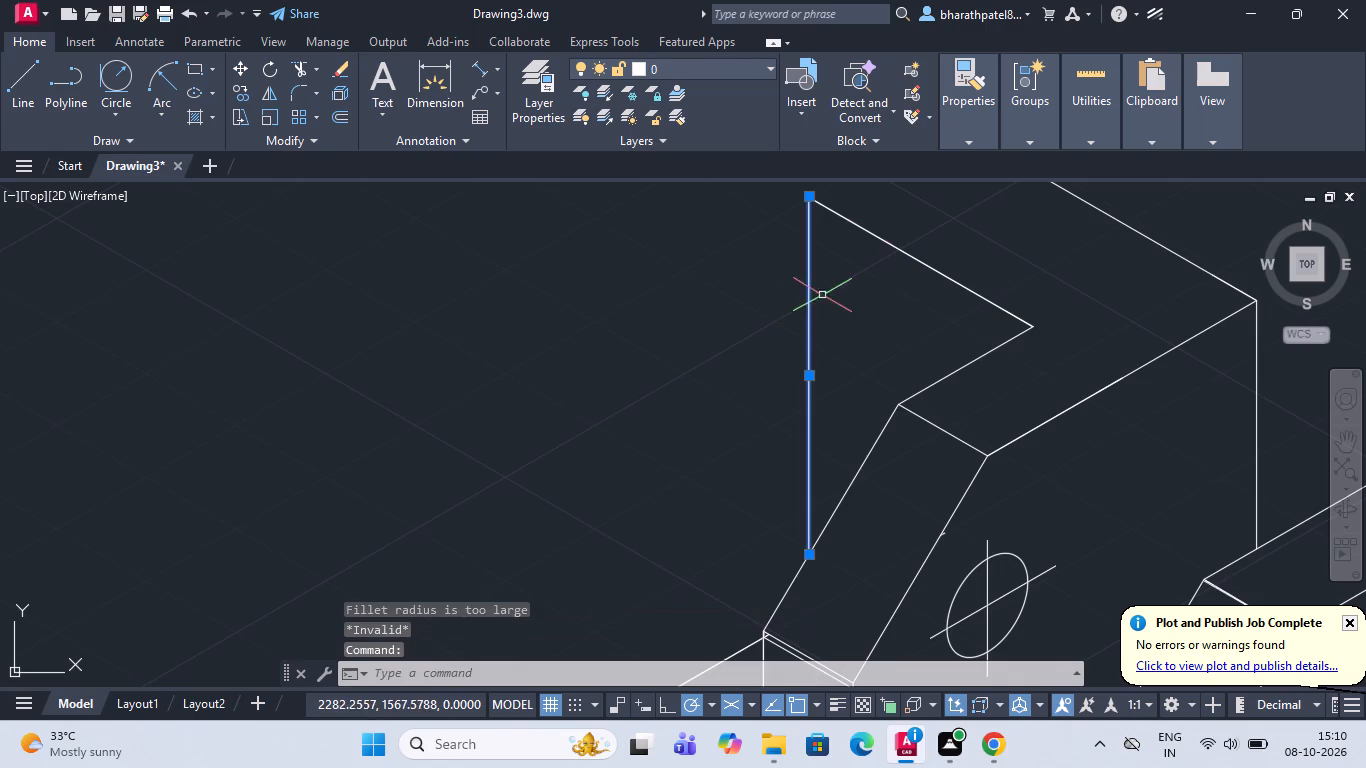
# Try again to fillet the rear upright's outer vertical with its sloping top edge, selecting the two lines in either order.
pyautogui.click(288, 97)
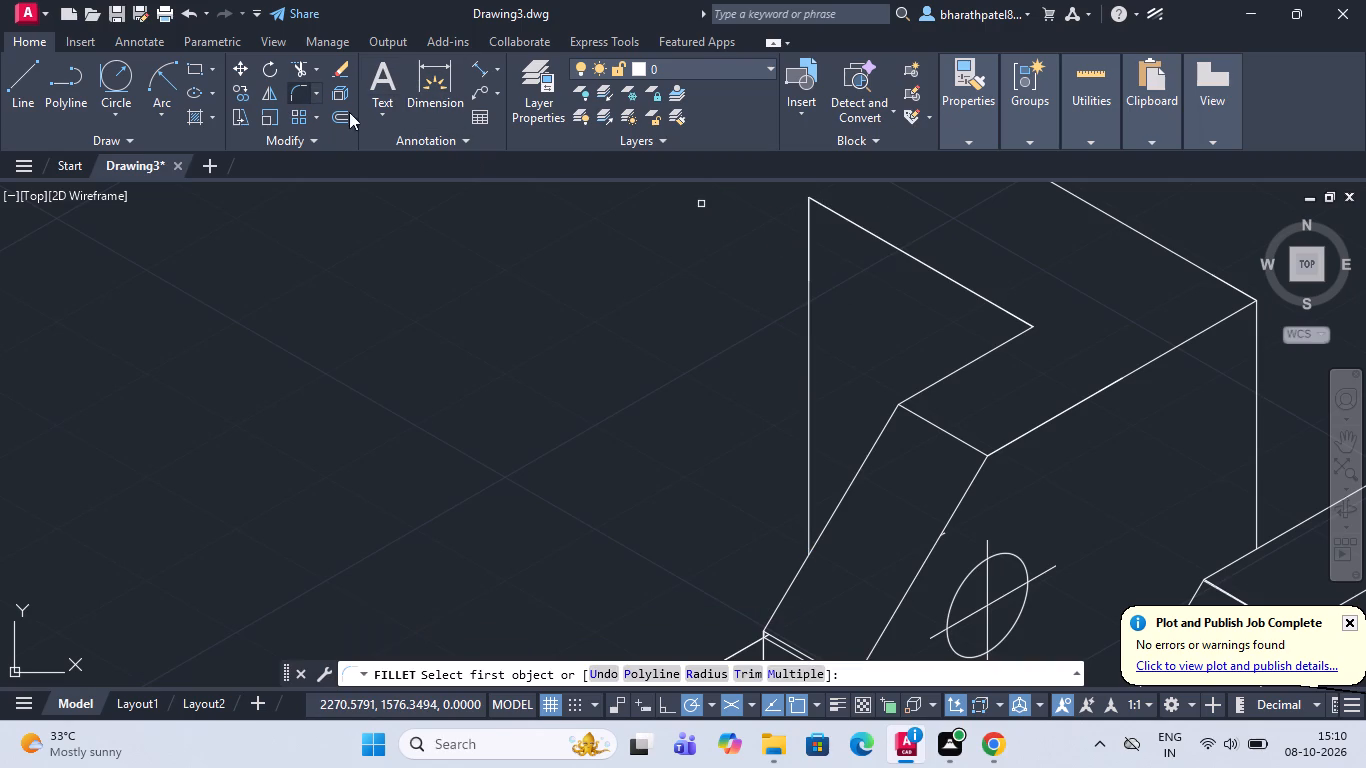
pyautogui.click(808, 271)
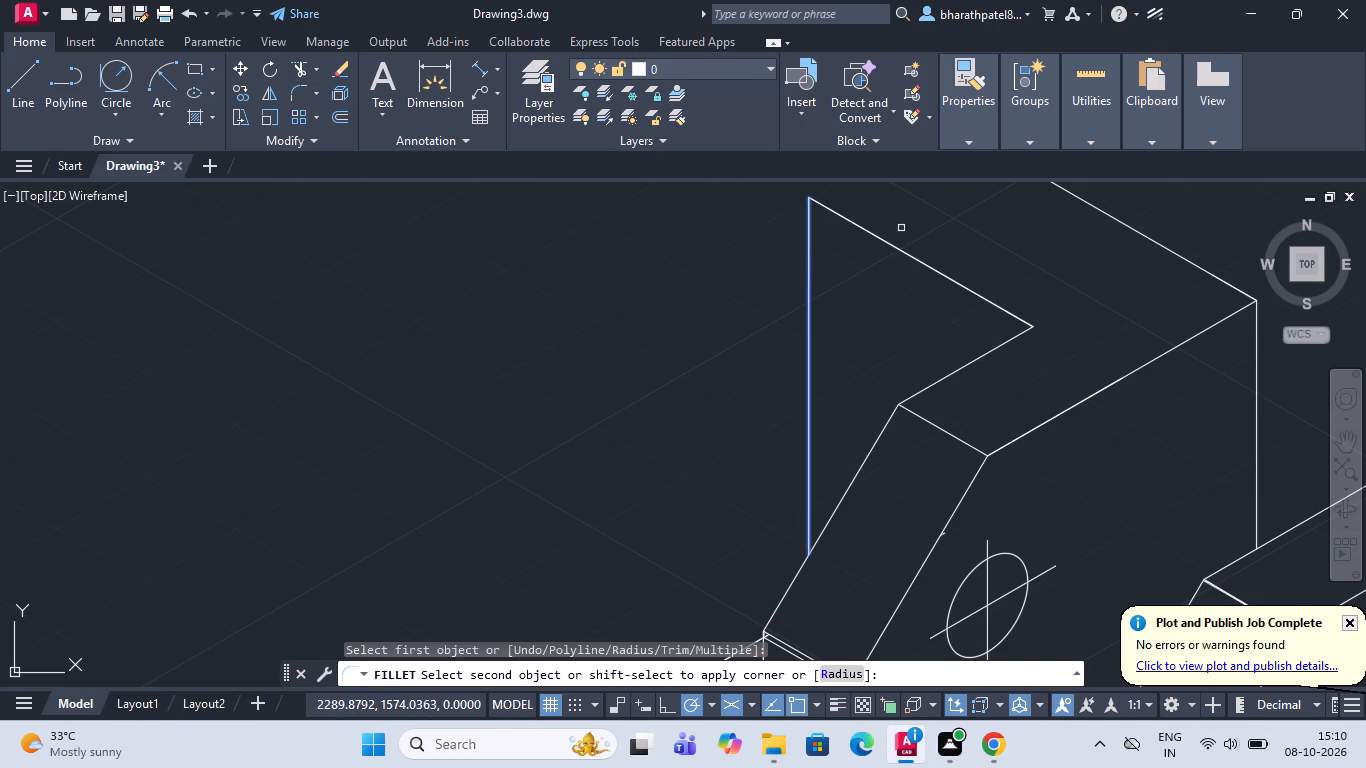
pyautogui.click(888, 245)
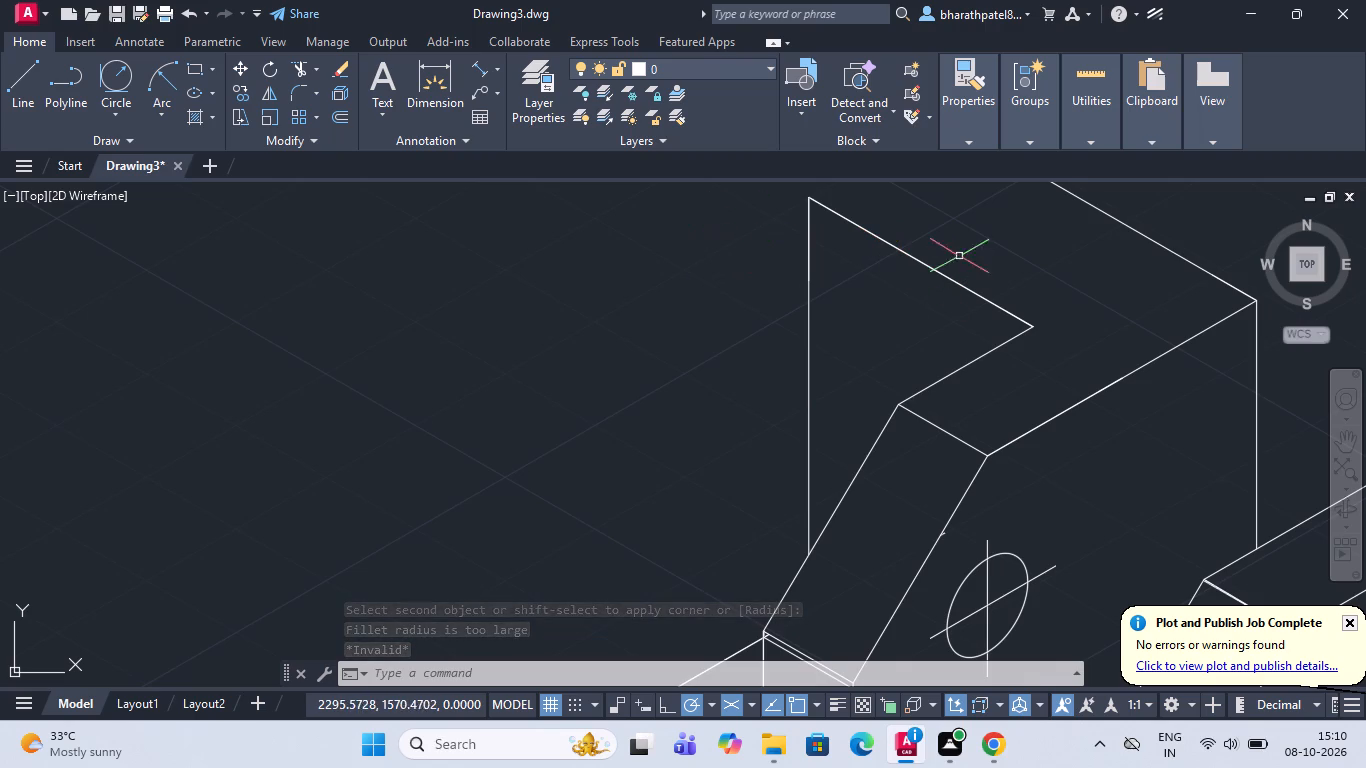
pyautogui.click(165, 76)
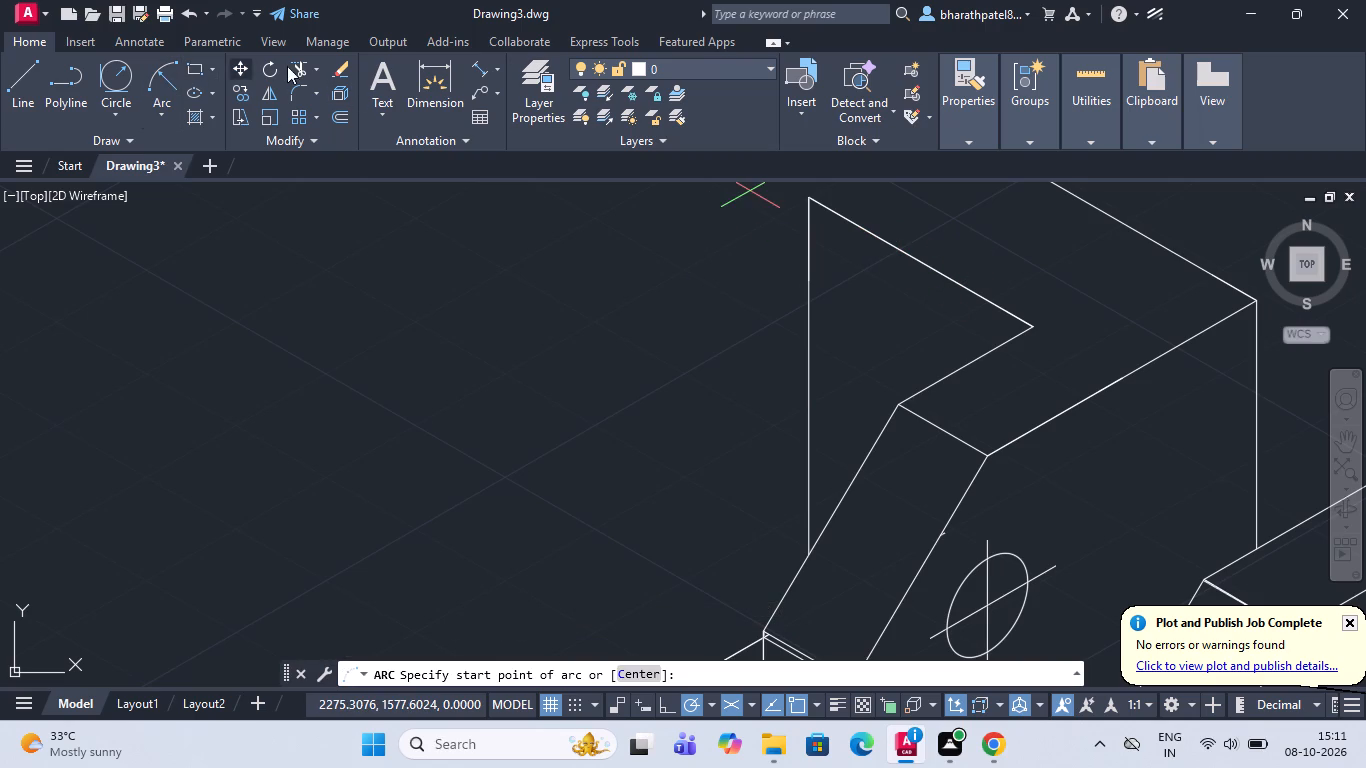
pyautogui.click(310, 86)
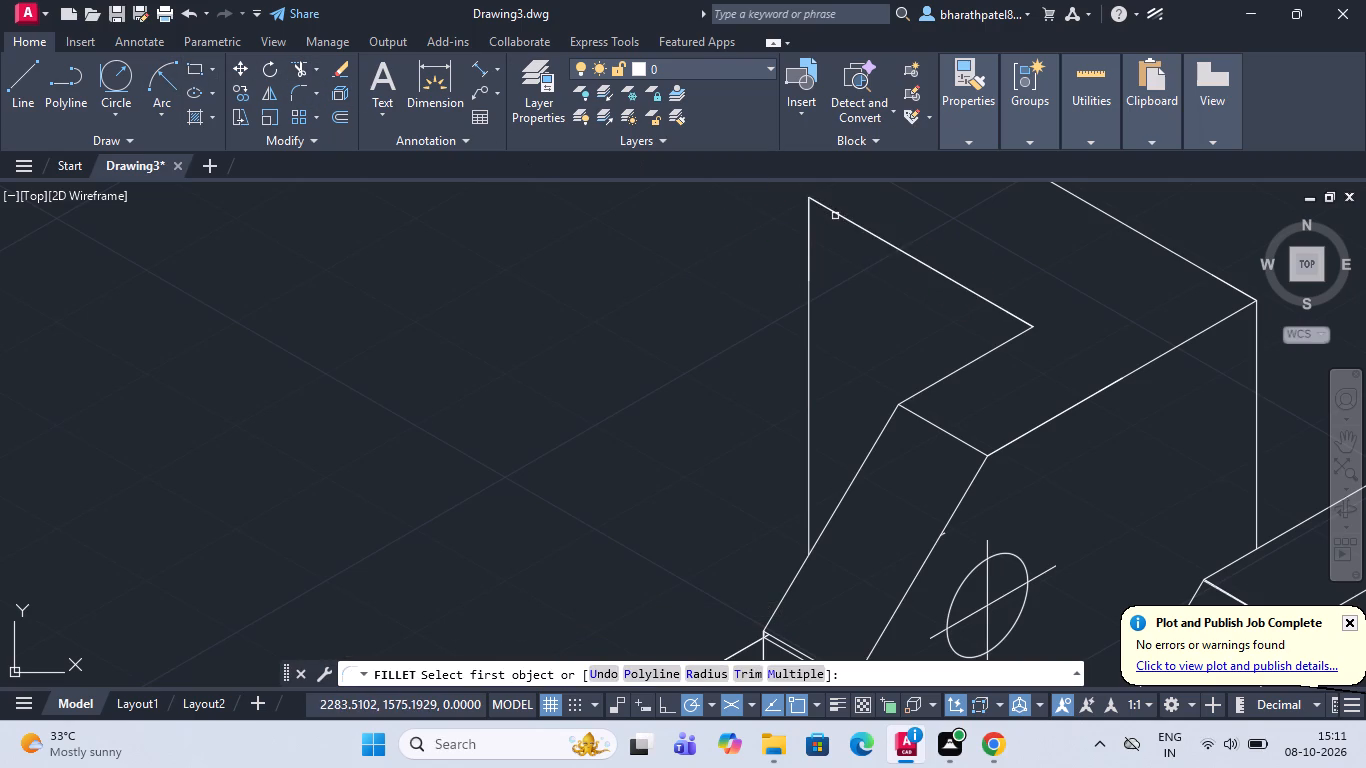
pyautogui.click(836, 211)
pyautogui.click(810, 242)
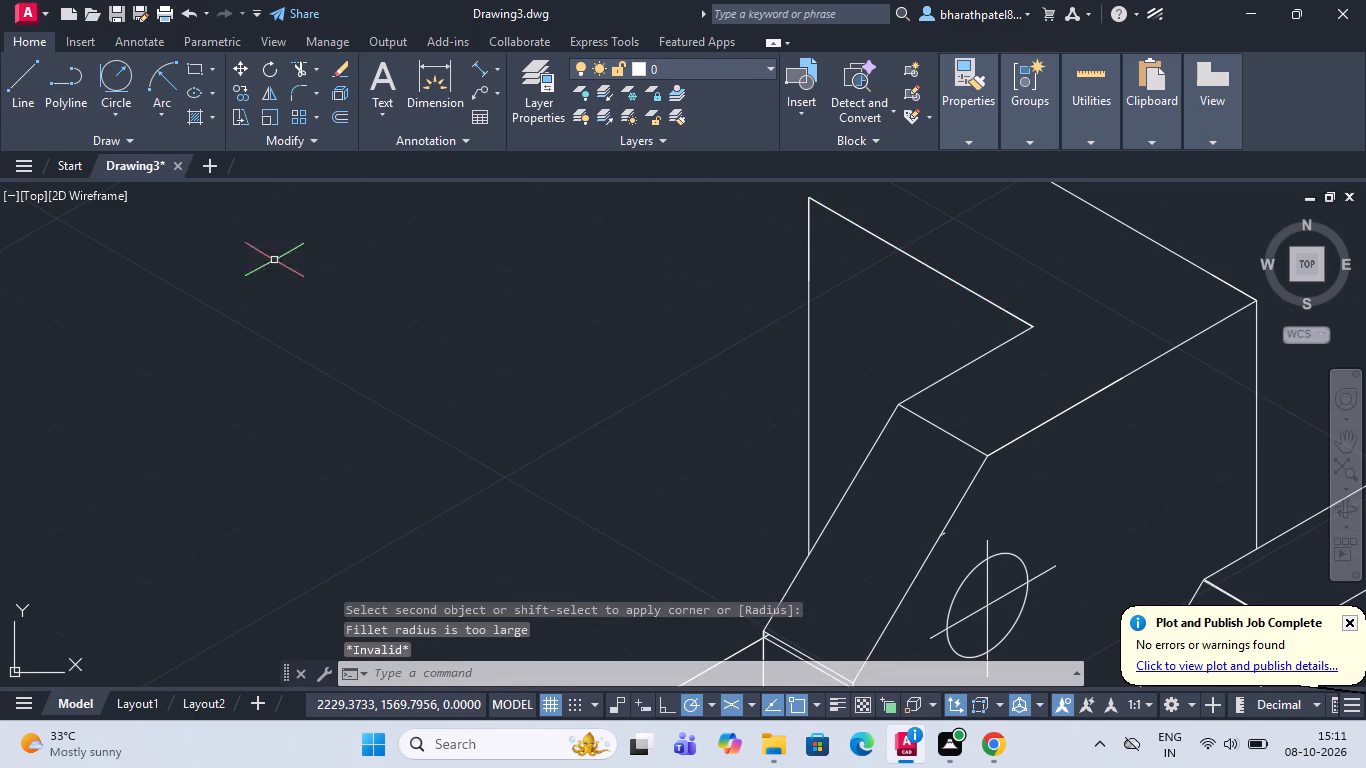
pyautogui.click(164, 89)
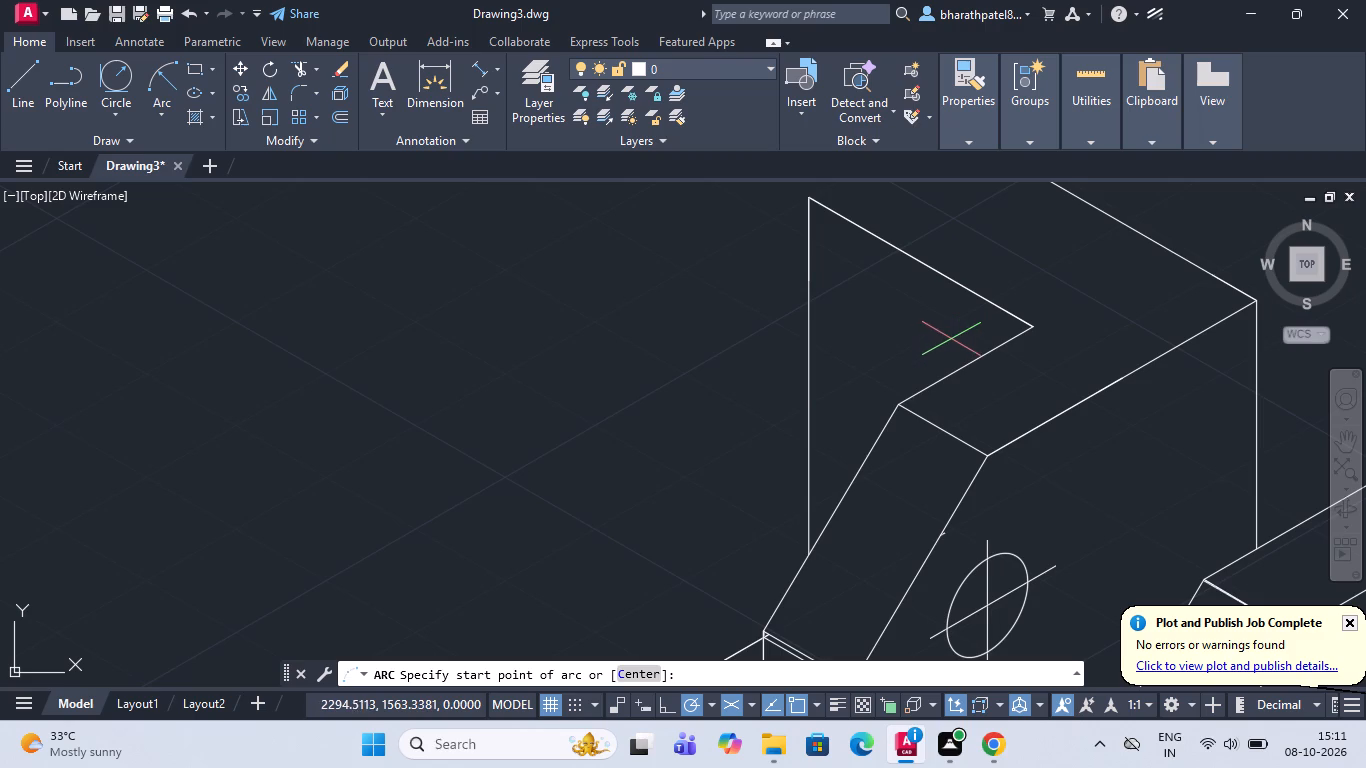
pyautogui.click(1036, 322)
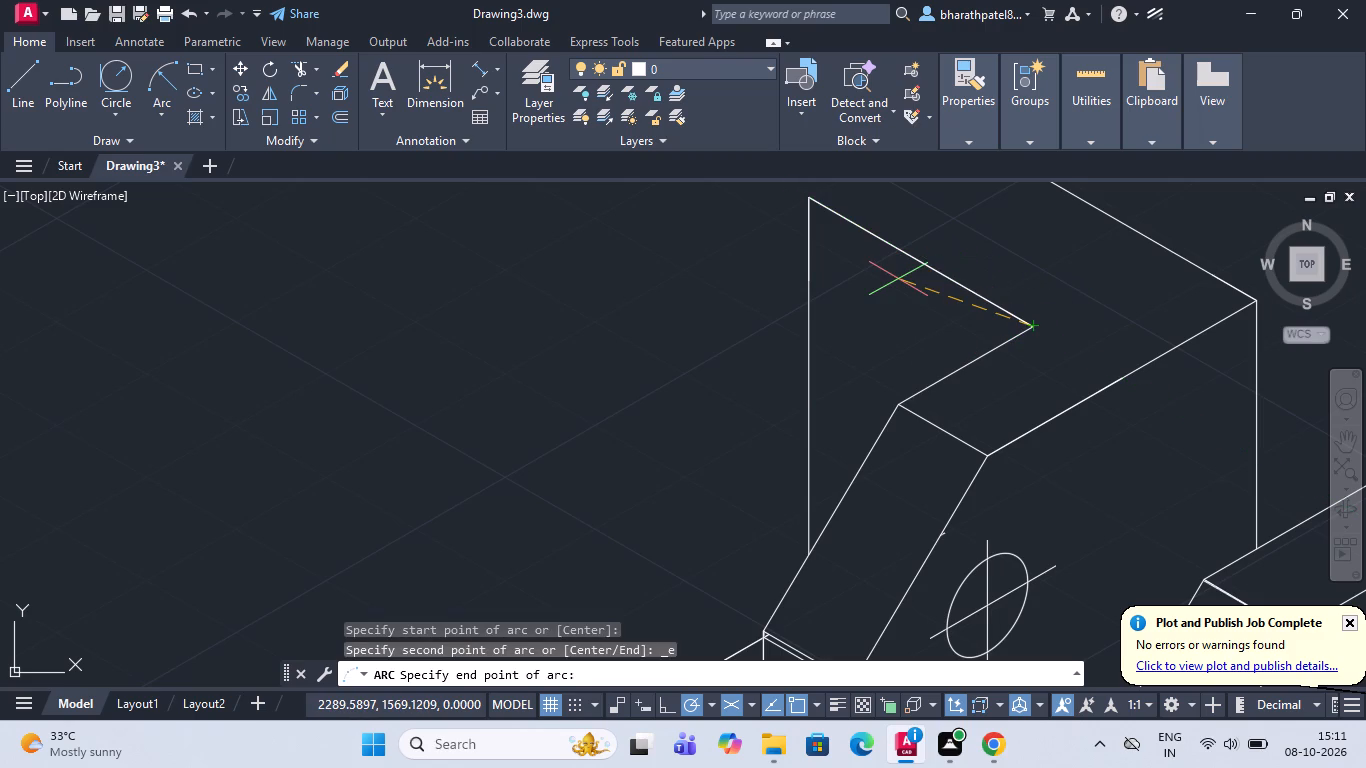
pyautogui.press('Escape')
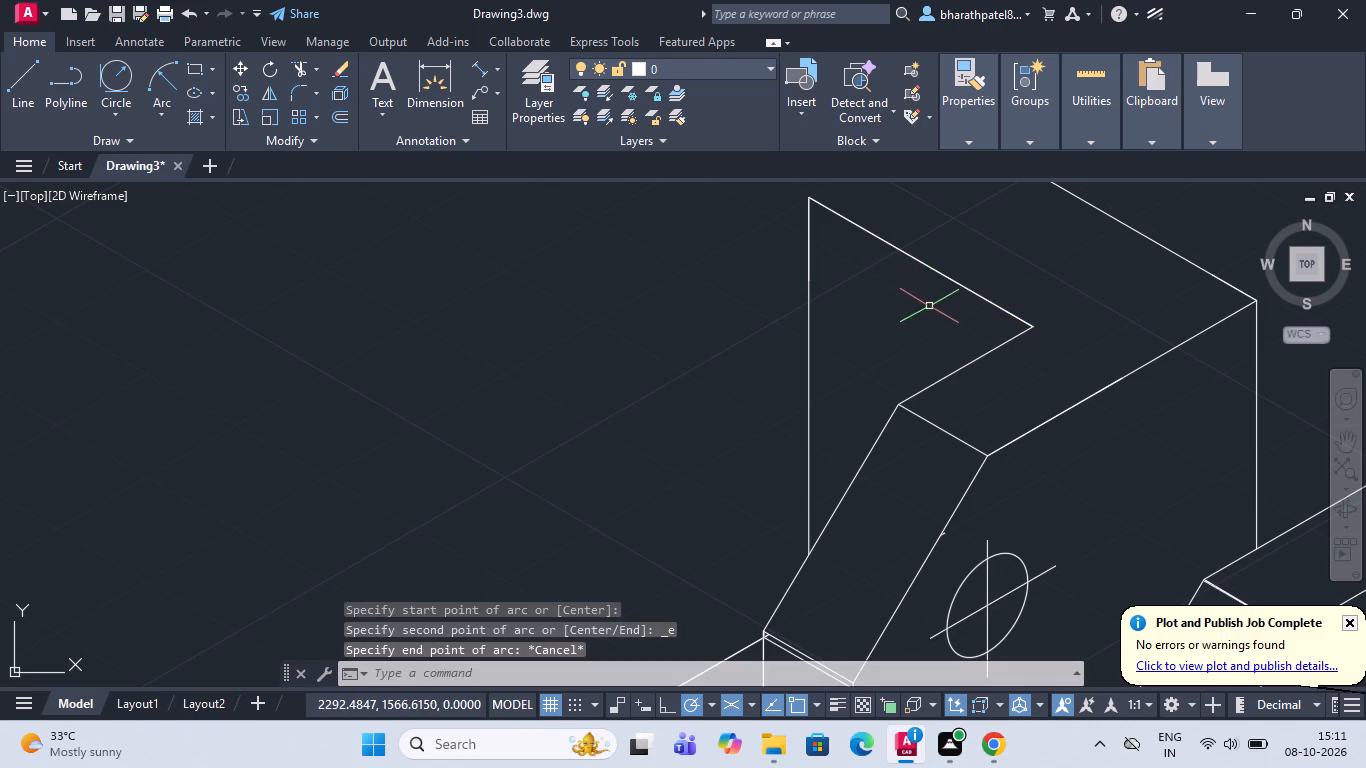
# Draw a 15-unit line from the rear upright's outer top corner along its top edge, continuing vertically down about 8 units.
pyautogui.click(12, 89)
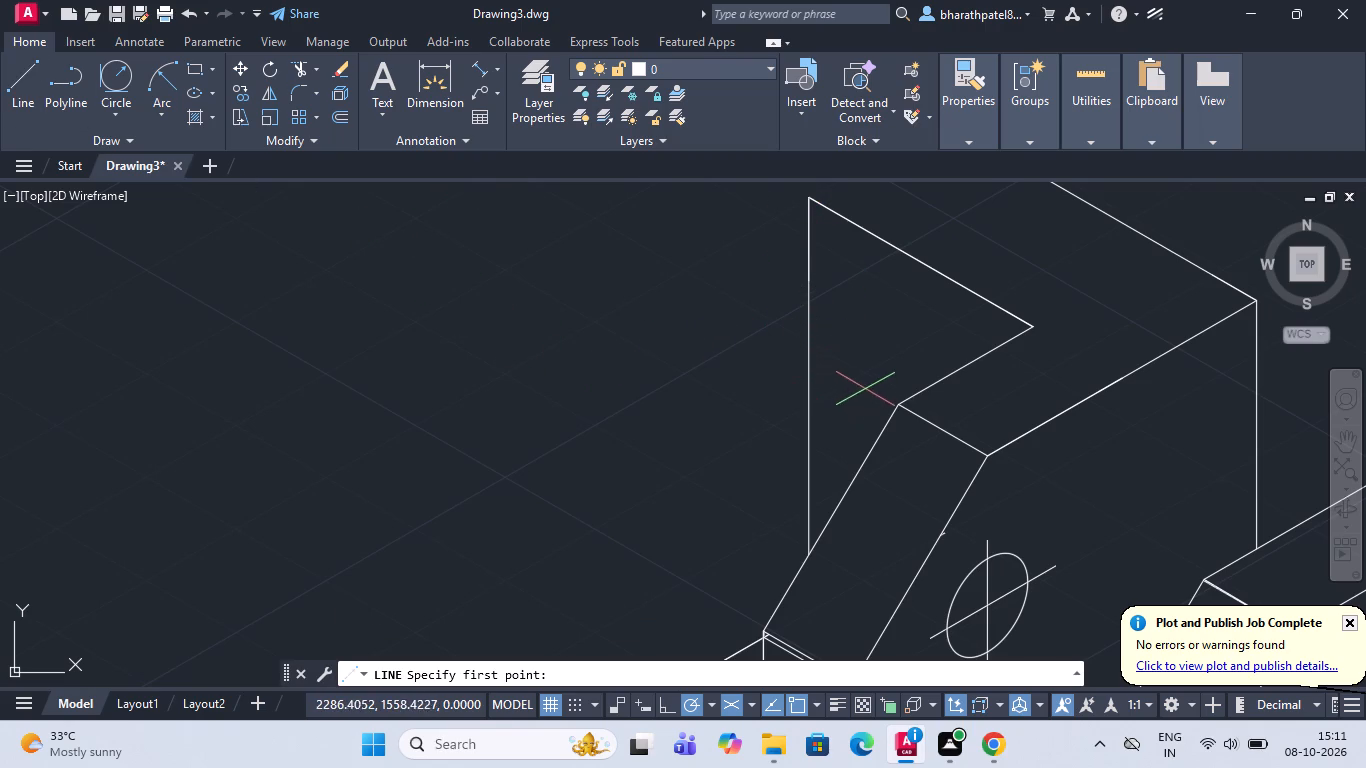
pyautogui.click(809, 196)
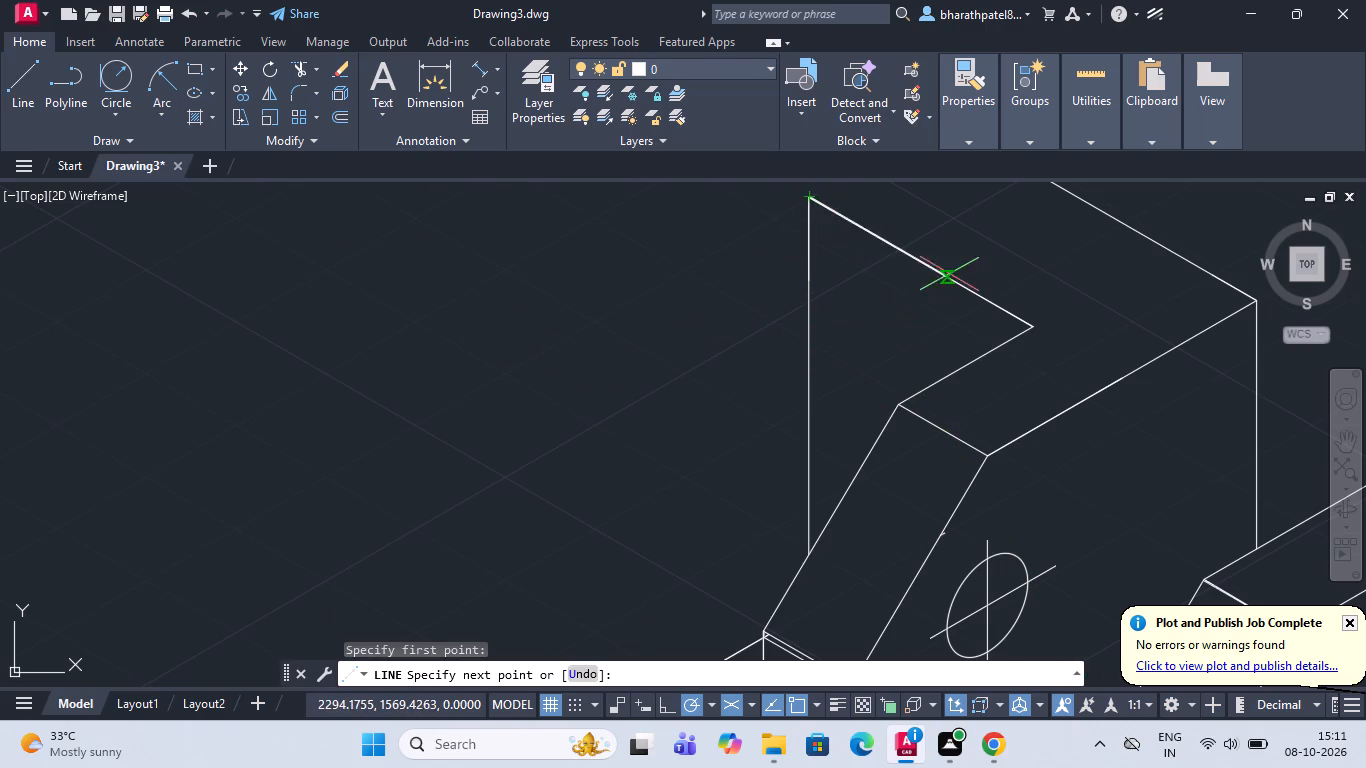
pyautogui.write('15')
pyautogui.press('Return')
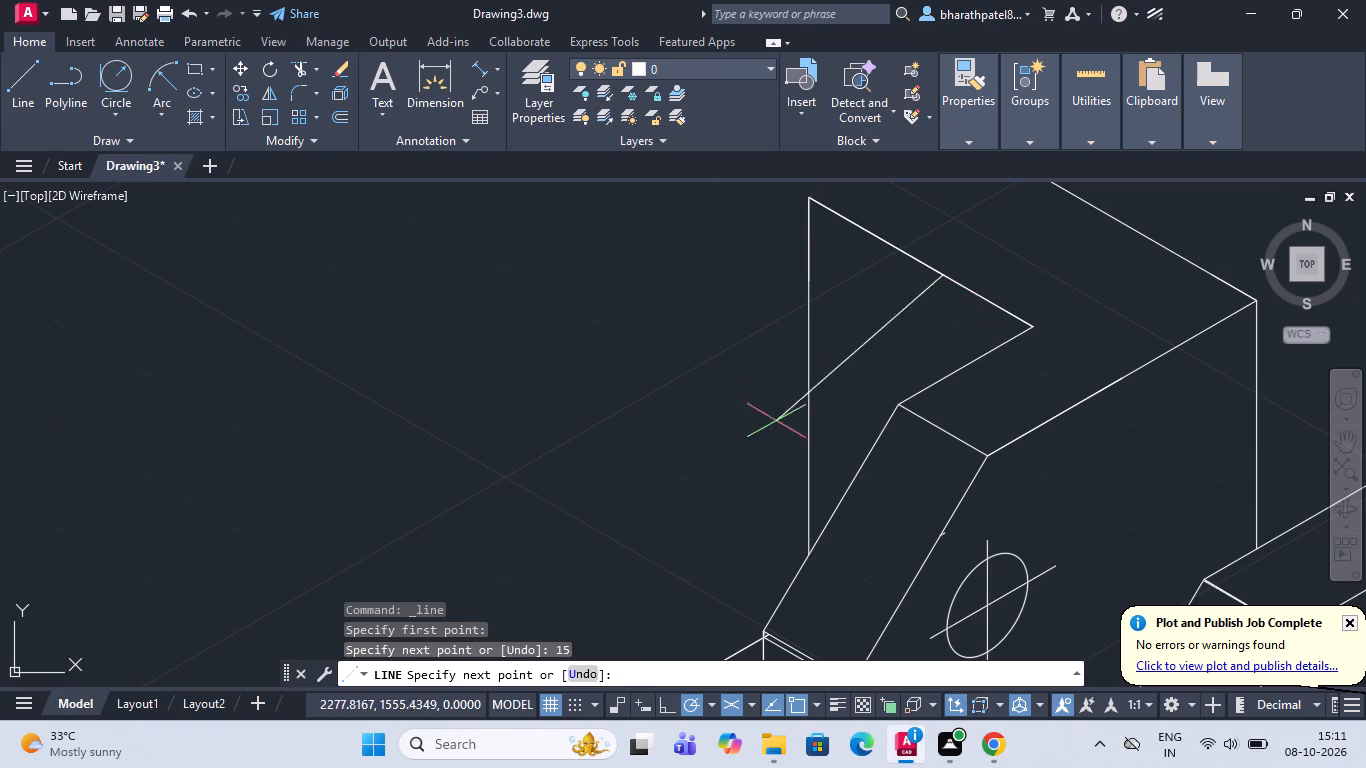
pyautogui.click(947, 360)
pyautogui.press('Escape')
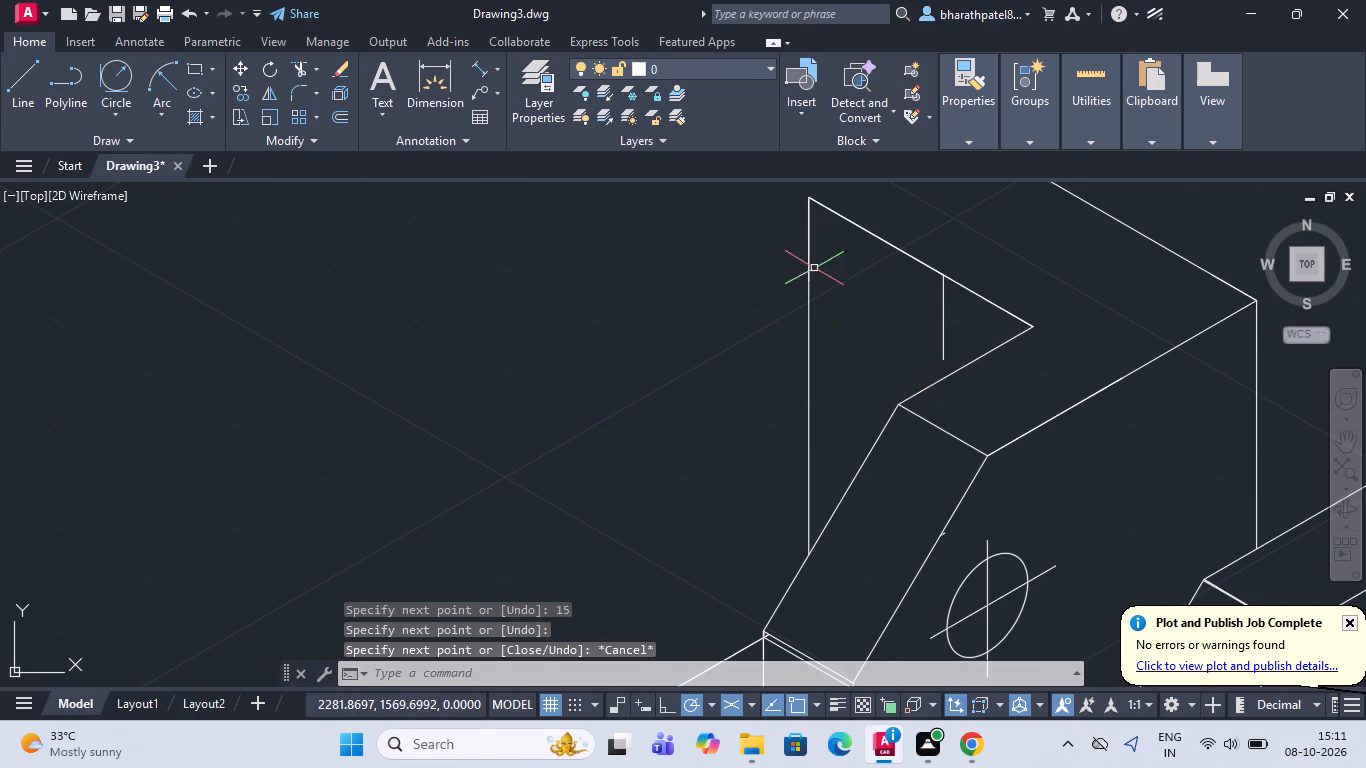
# From the 15-unit point on the top edge, draw a line 15 units down and 15 units at 150° to the outer vertical.
pyautogui.click(22, 84)
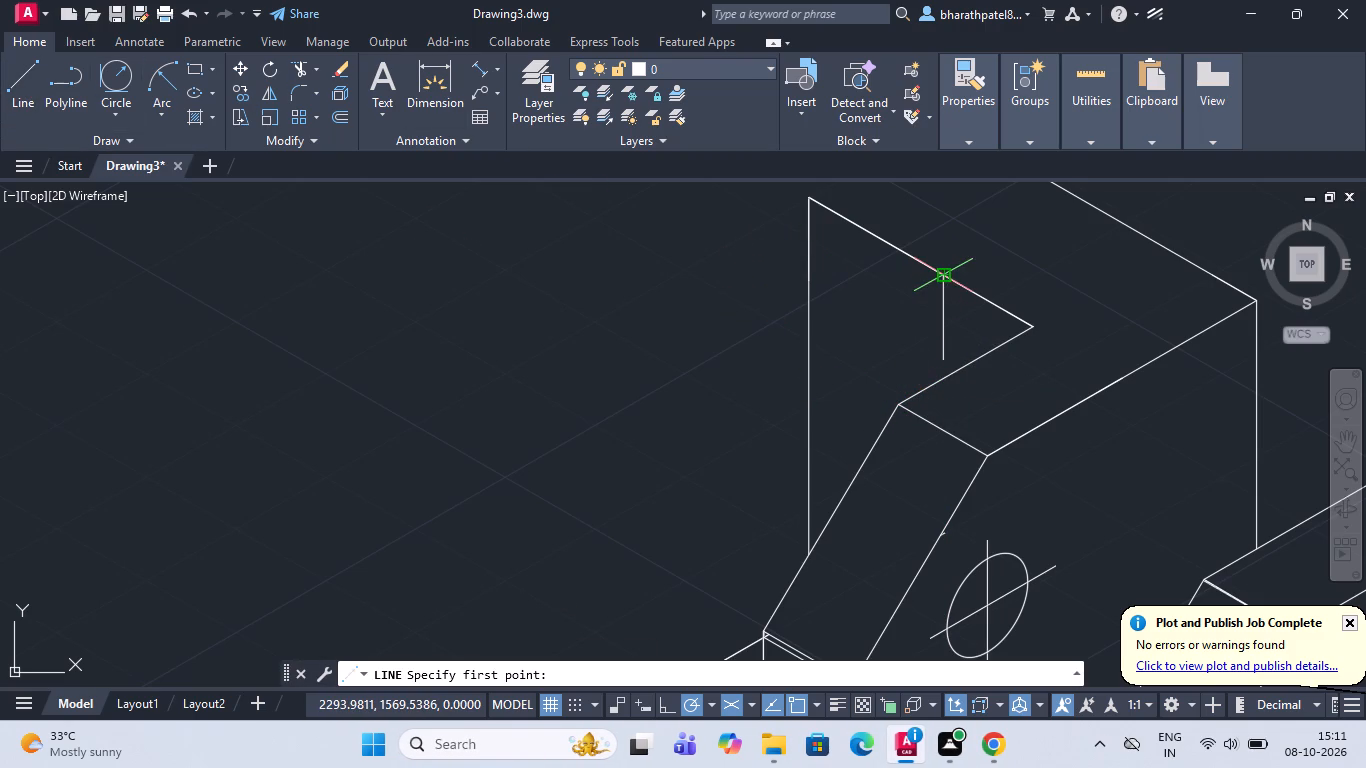
pyautogui.click(944, 278)
pyautogui.write('15')
pyautogui.press('Return')
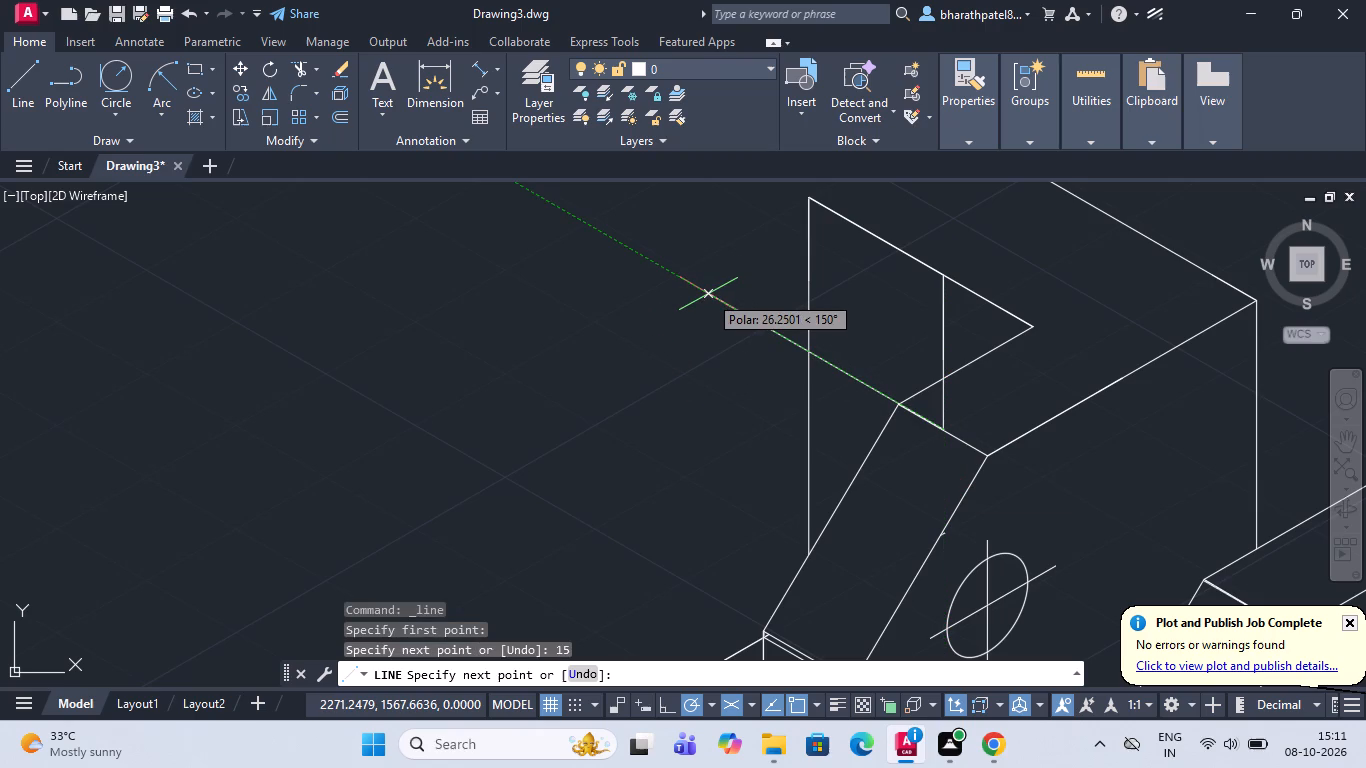
pyautogui.write('15')
pyautogui.press('Return')
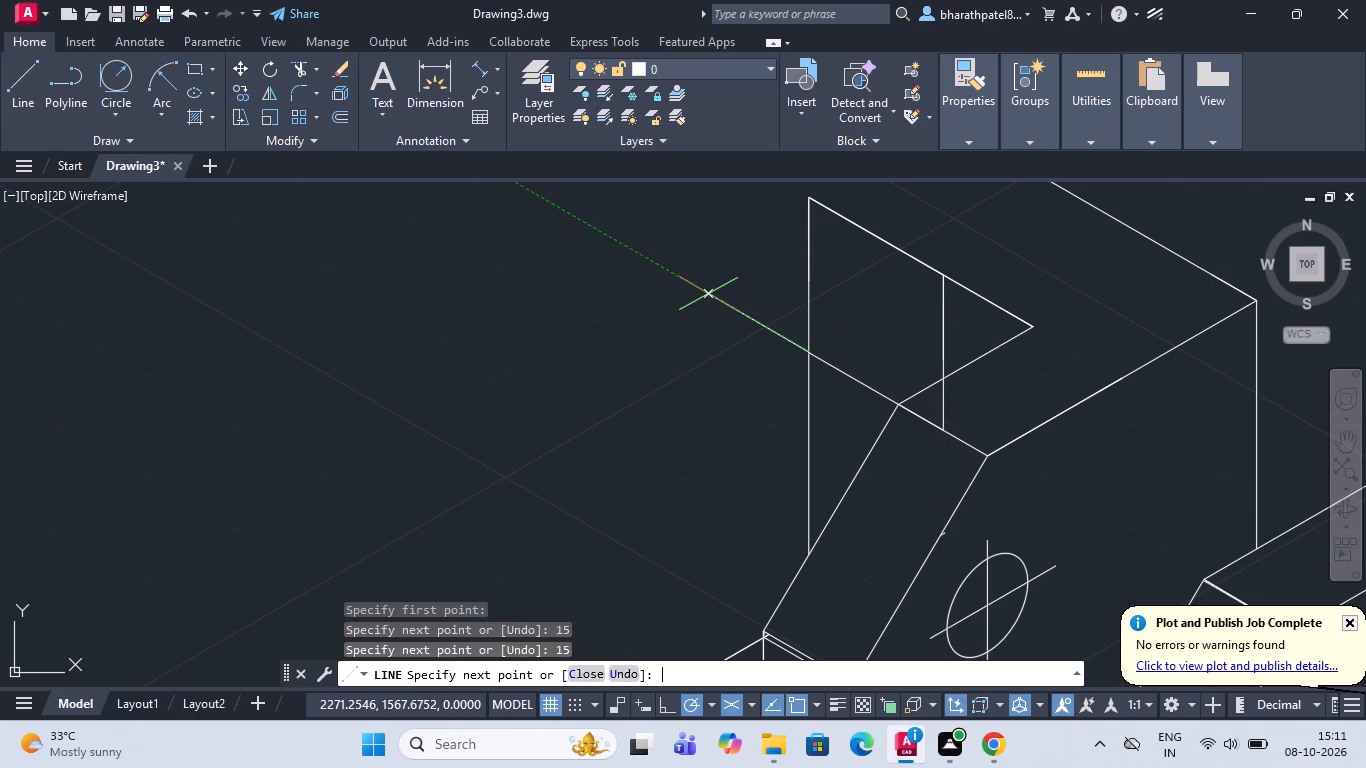
pyautogui.press('Escape')
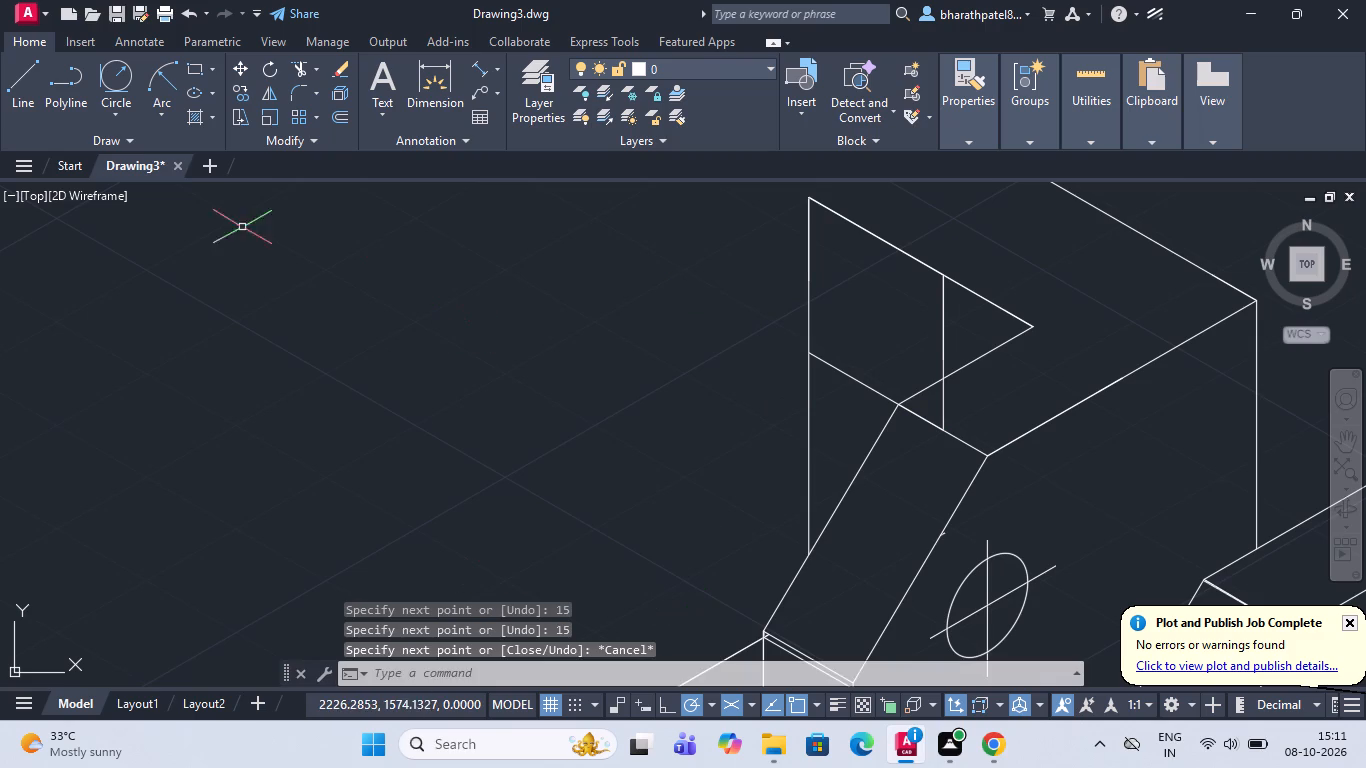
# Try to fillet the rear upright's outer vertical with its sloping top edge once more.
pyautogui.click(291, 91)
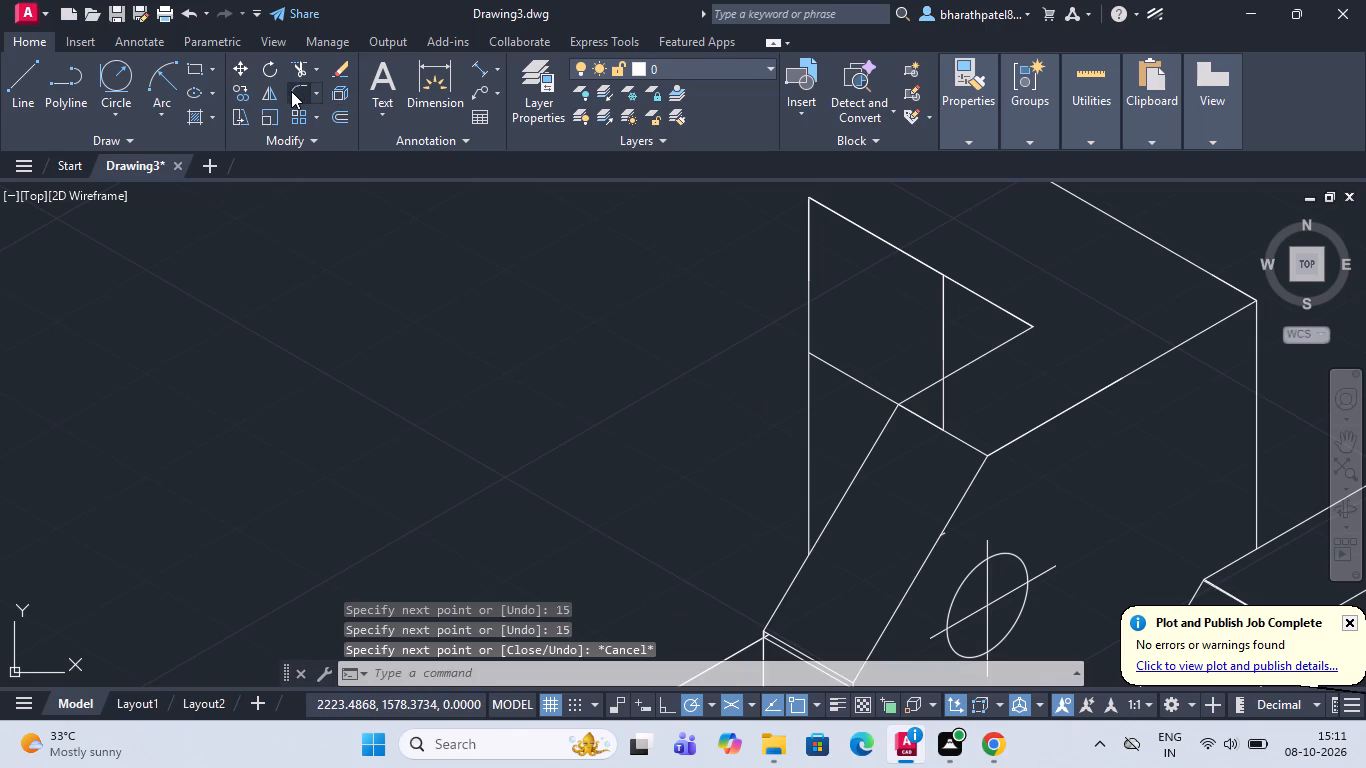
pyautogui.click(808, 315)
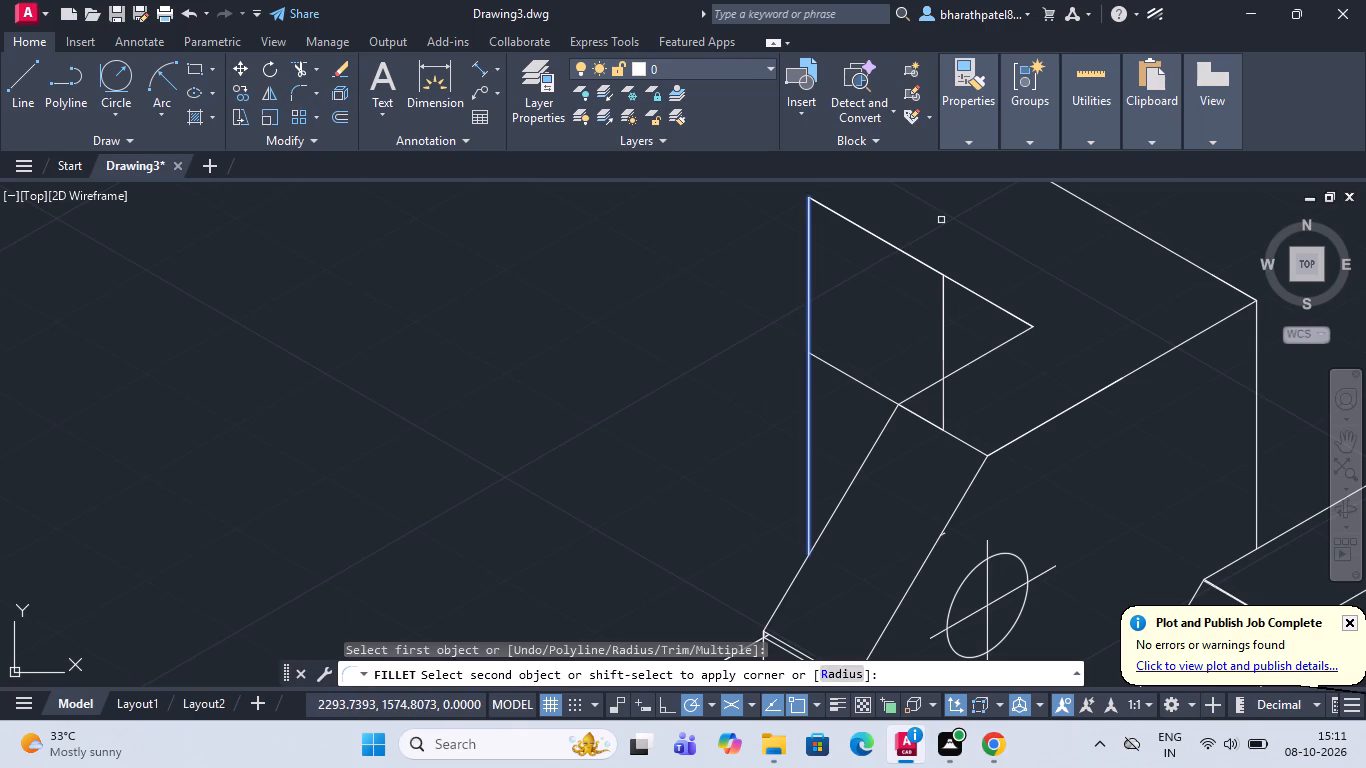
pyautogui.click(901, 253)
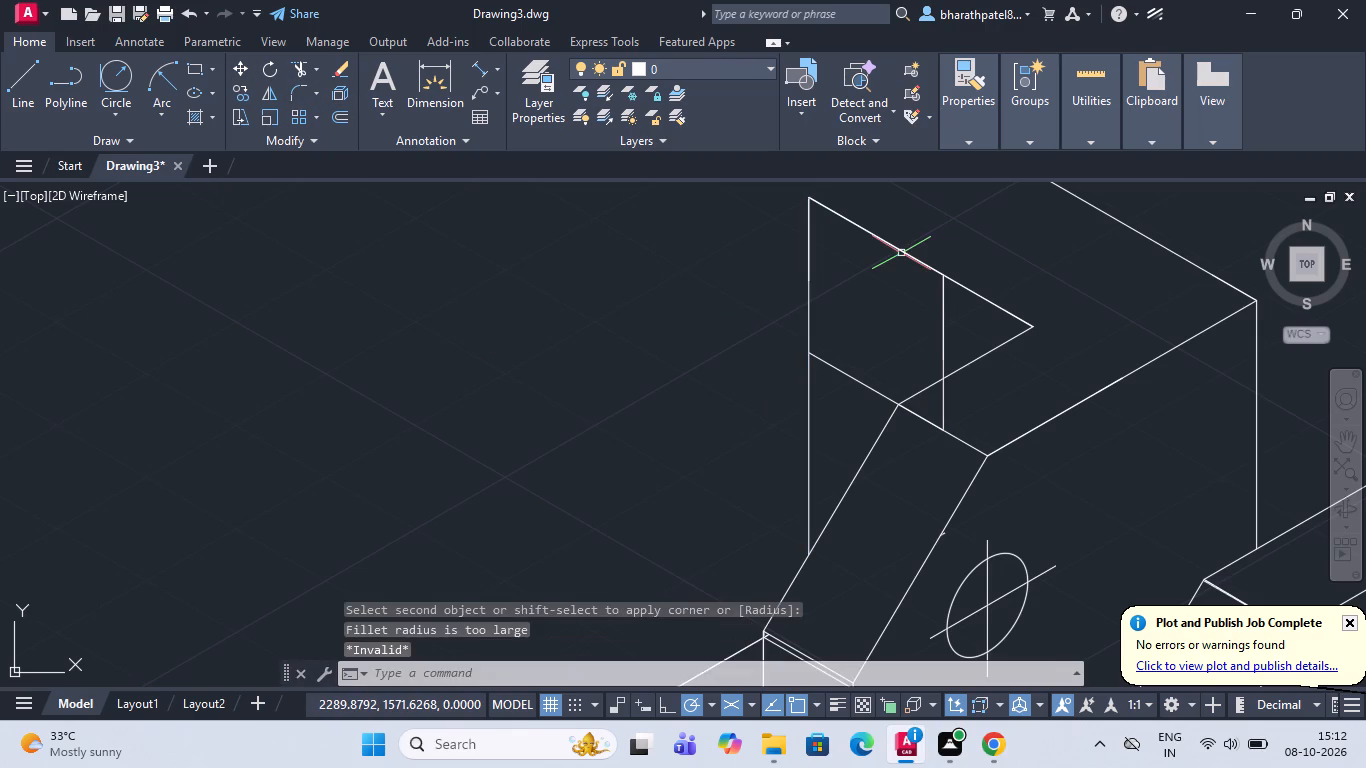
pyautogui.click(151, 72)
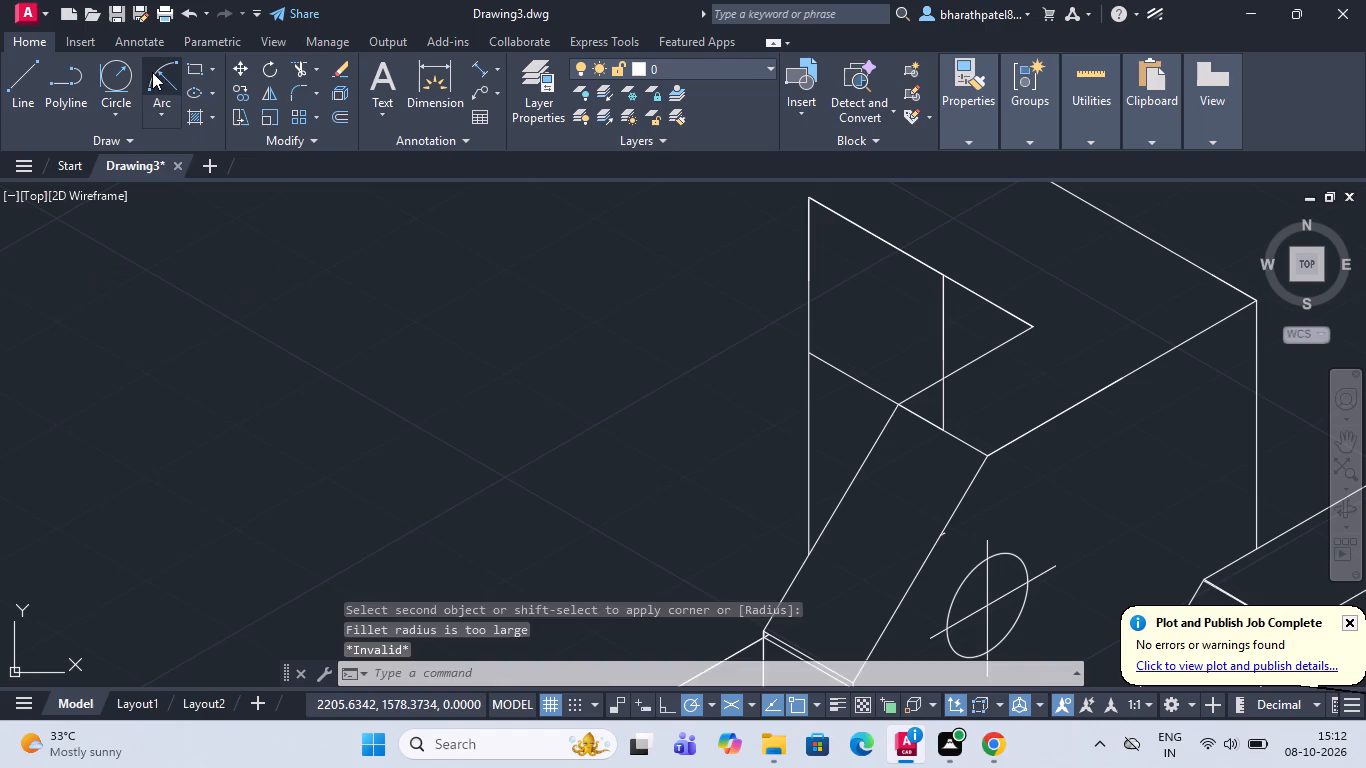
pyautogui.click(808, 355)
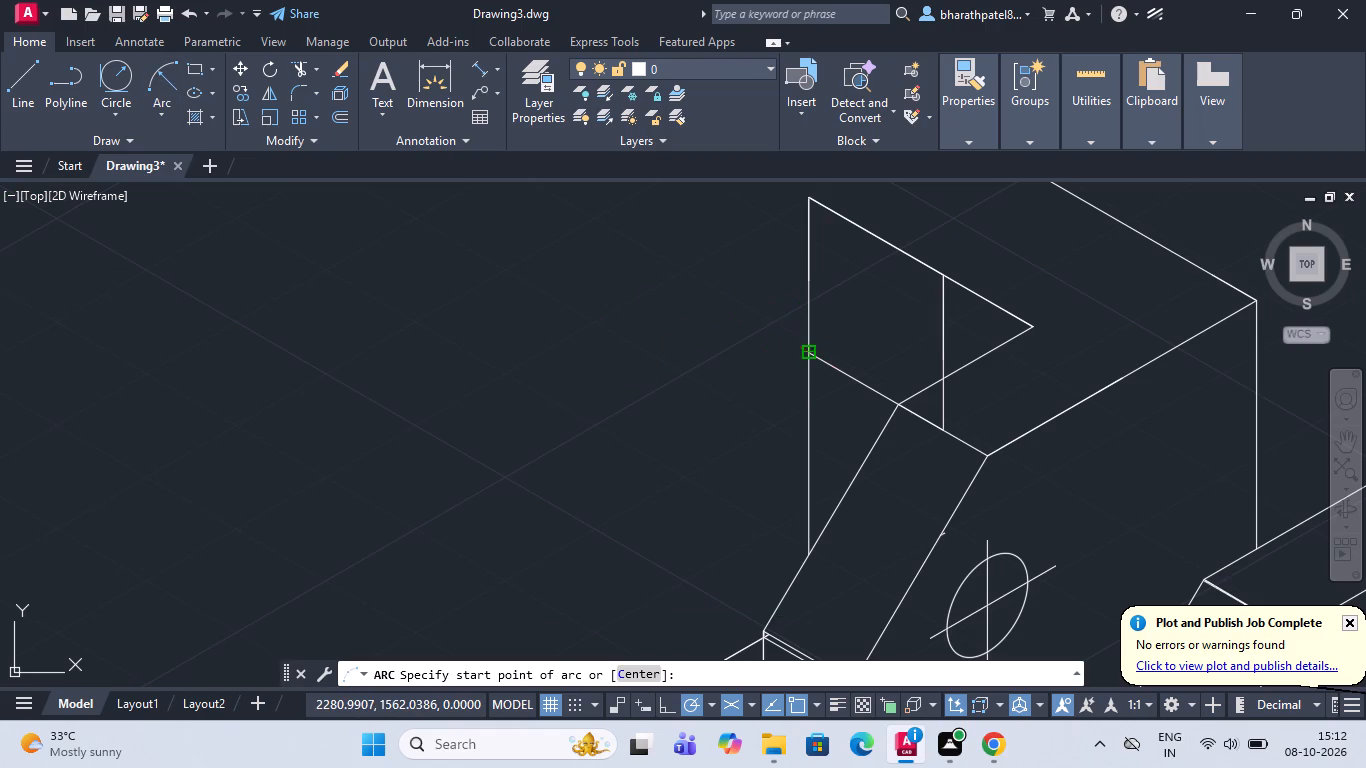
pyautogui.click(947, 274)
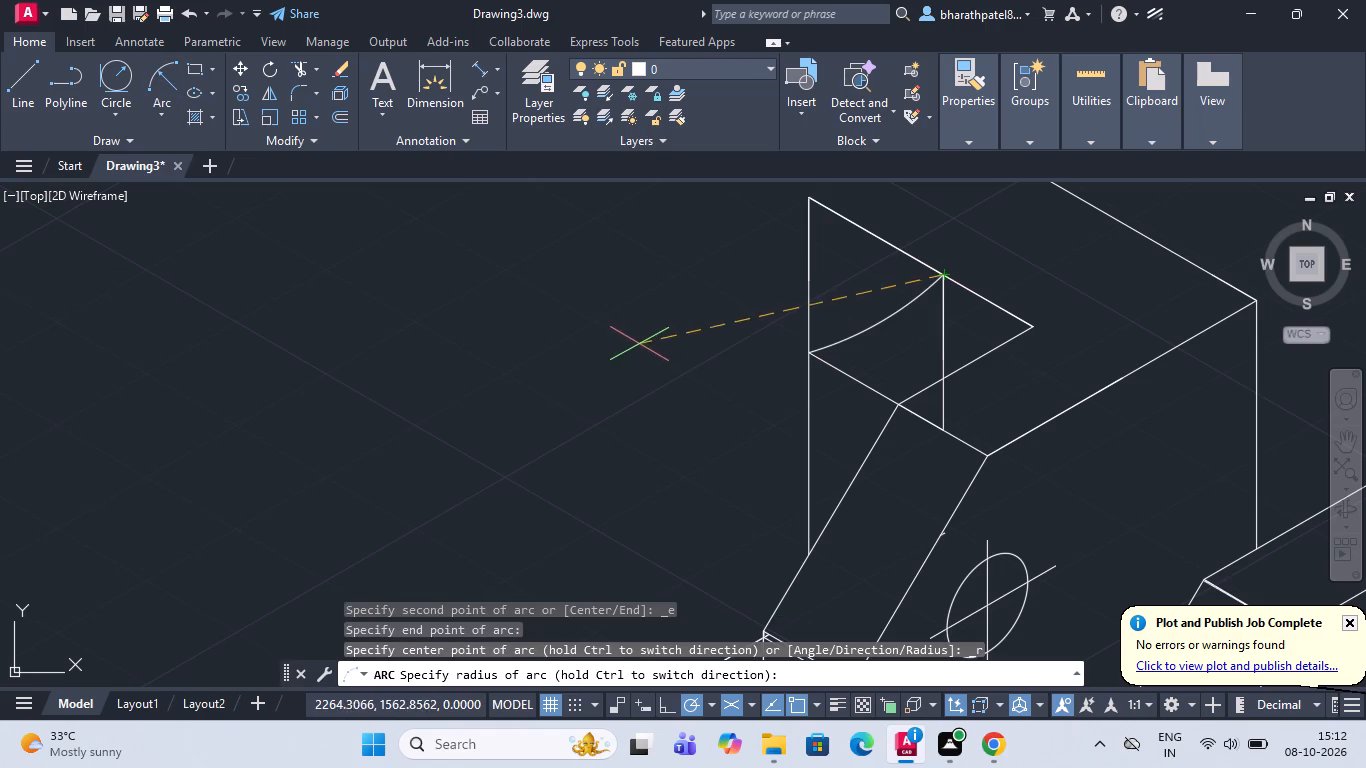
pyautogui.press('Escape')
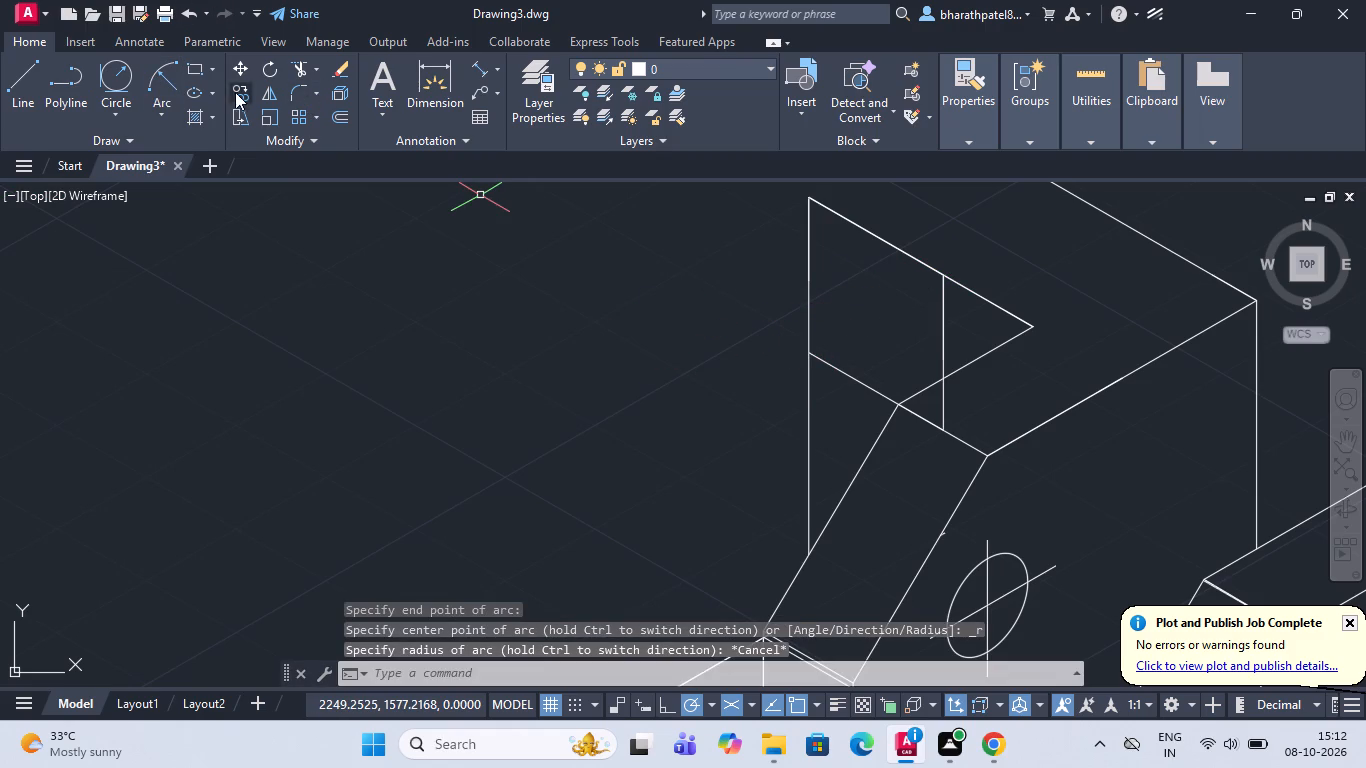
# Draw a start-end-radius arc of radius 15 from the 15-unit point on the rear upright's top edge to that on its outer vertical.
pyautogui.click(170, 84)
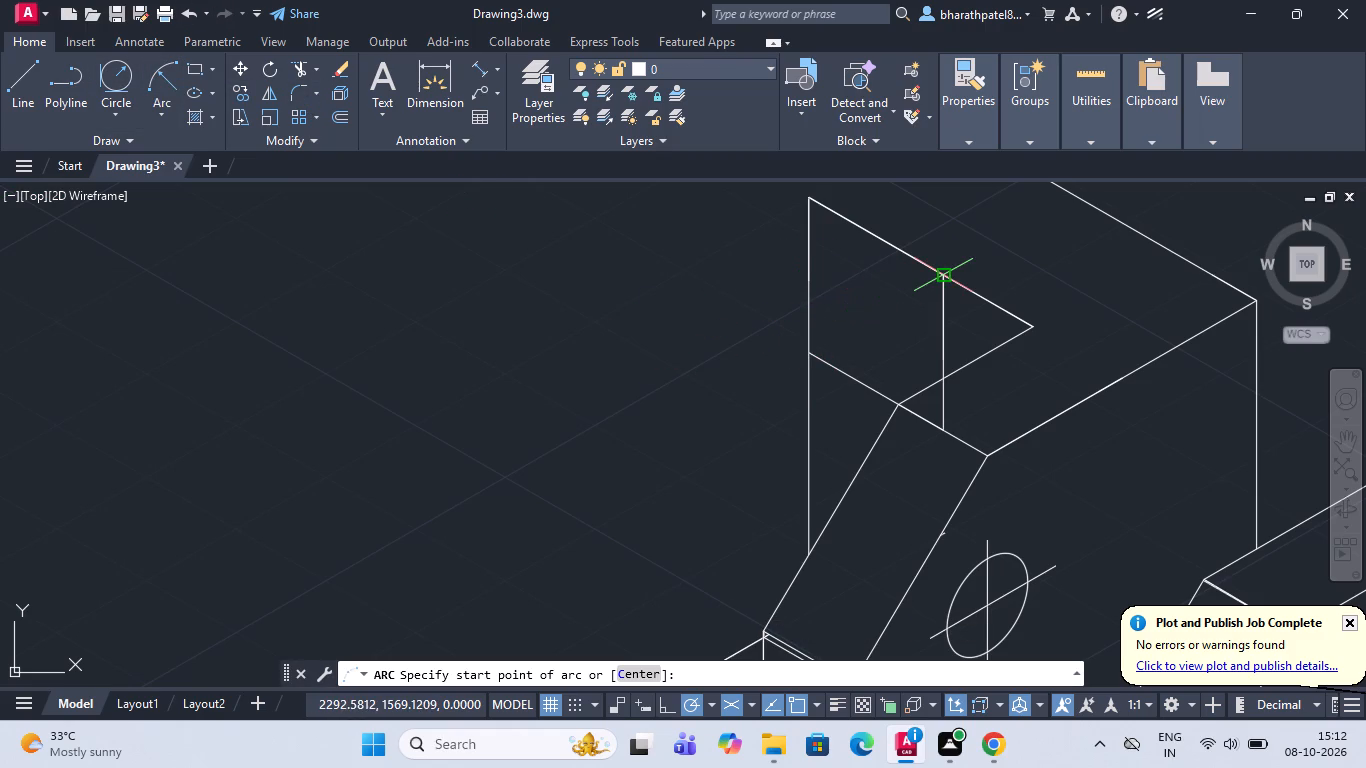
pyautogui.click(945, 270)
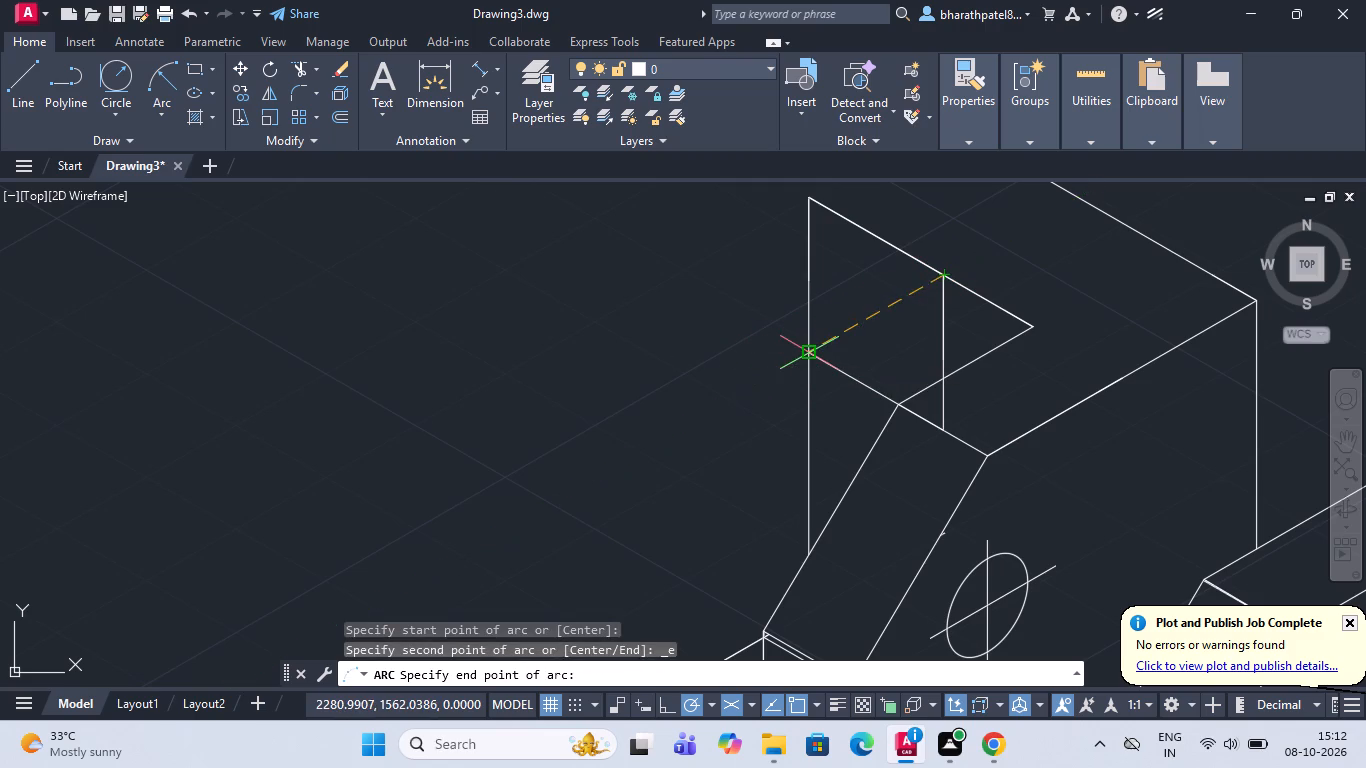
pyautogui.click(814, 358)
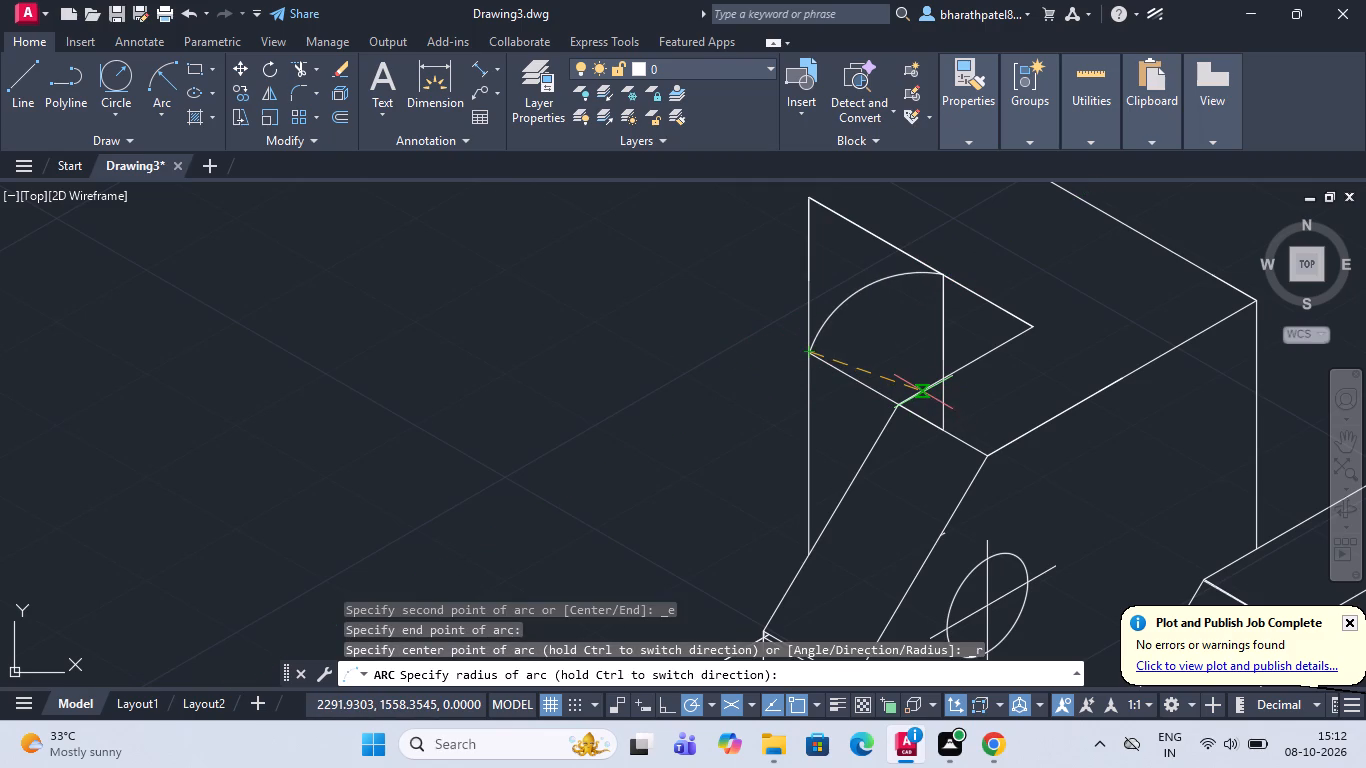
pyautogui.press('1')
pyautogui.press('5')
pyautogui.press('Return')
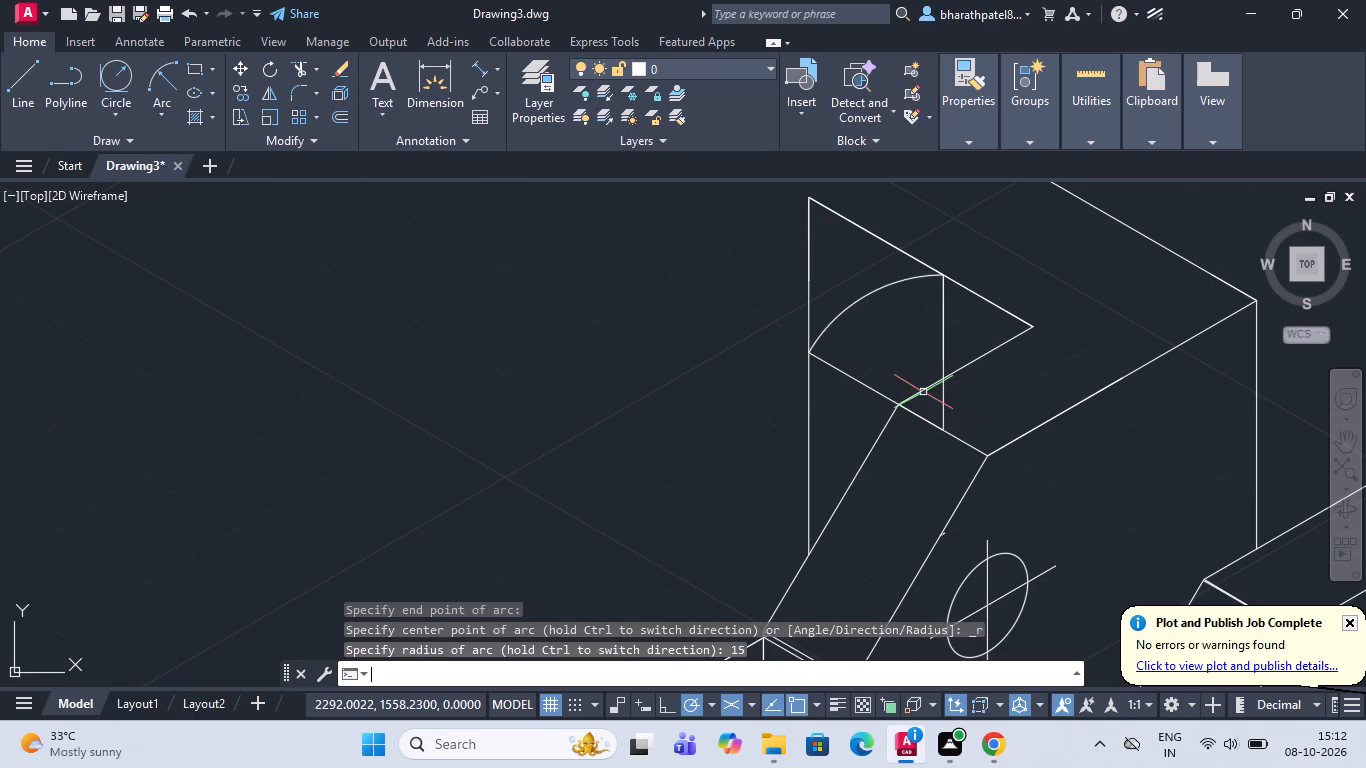
# Trim away the rear upright's sharp outer top corner beyond the arc and the construction lines beneath it.
pyautogui.click(301, 61)
pyautogui.click(897, 191)
pyautogui.click(772, 282)
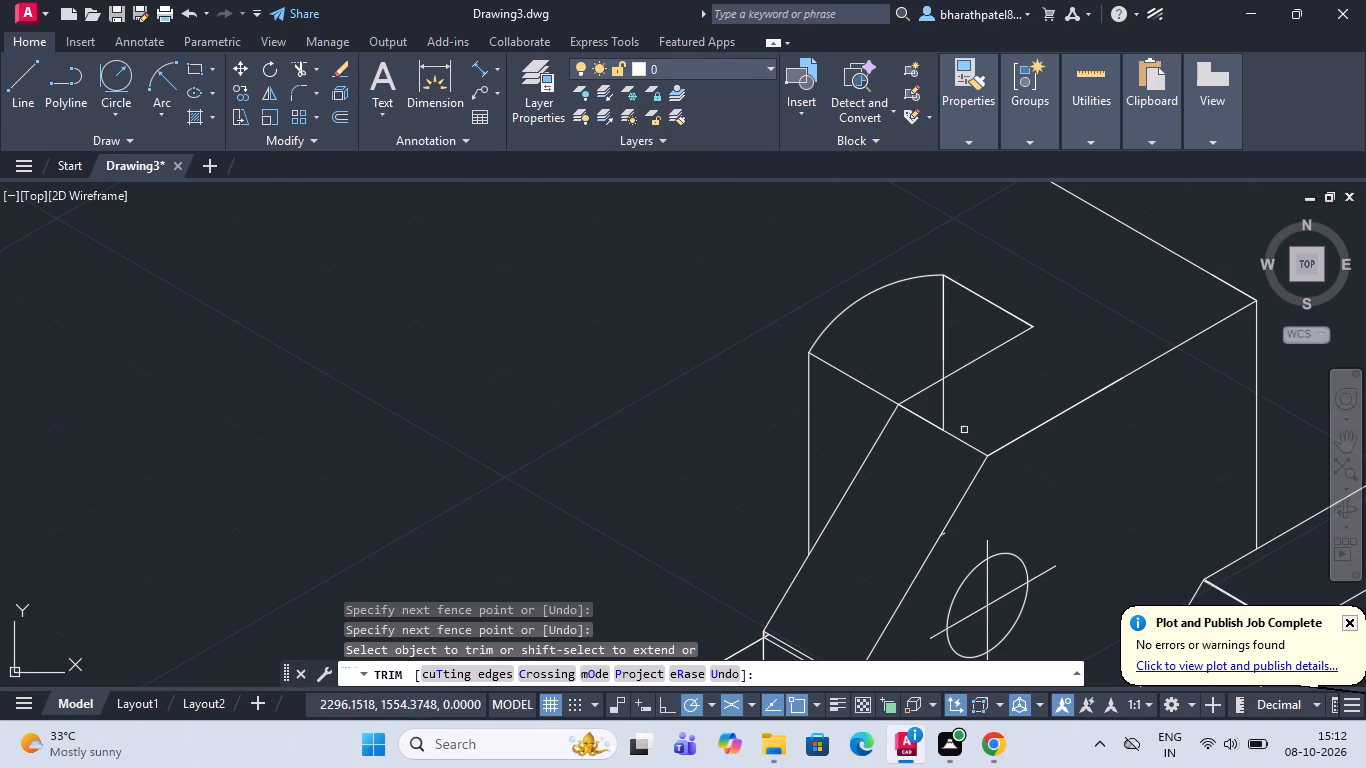
pyautogui.click(943, 405)
pyautogui.click(933, 314)
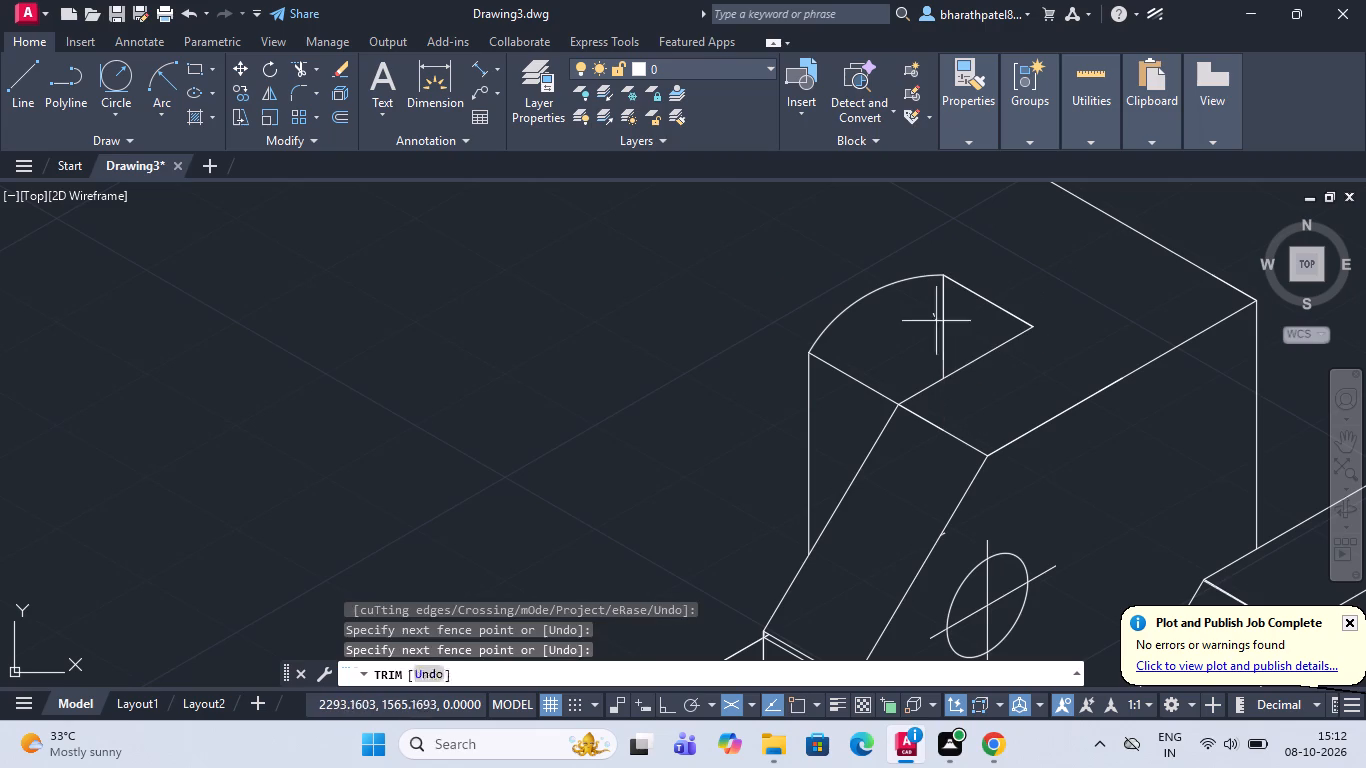
pyautogui.click(973, 327)
pyautogui.click(855, 398)
pyautogui.click(889, 346)
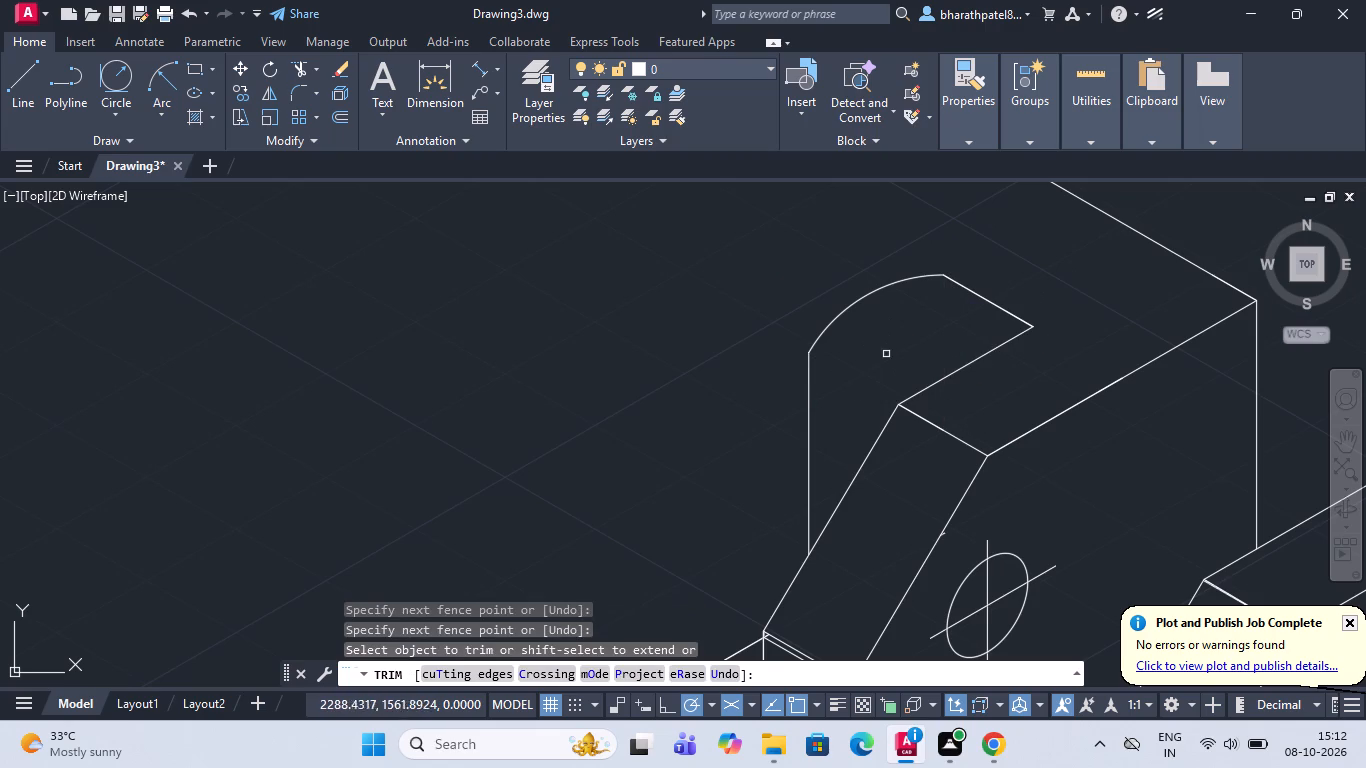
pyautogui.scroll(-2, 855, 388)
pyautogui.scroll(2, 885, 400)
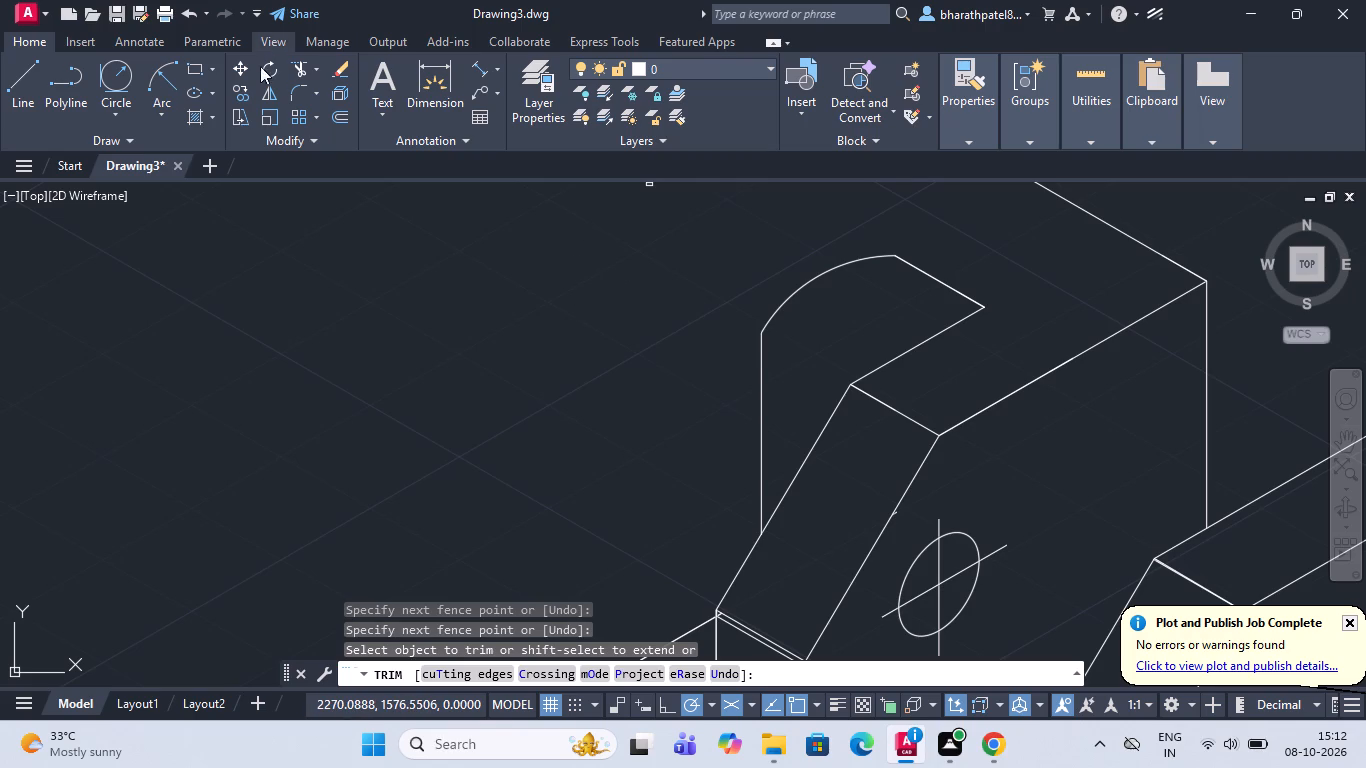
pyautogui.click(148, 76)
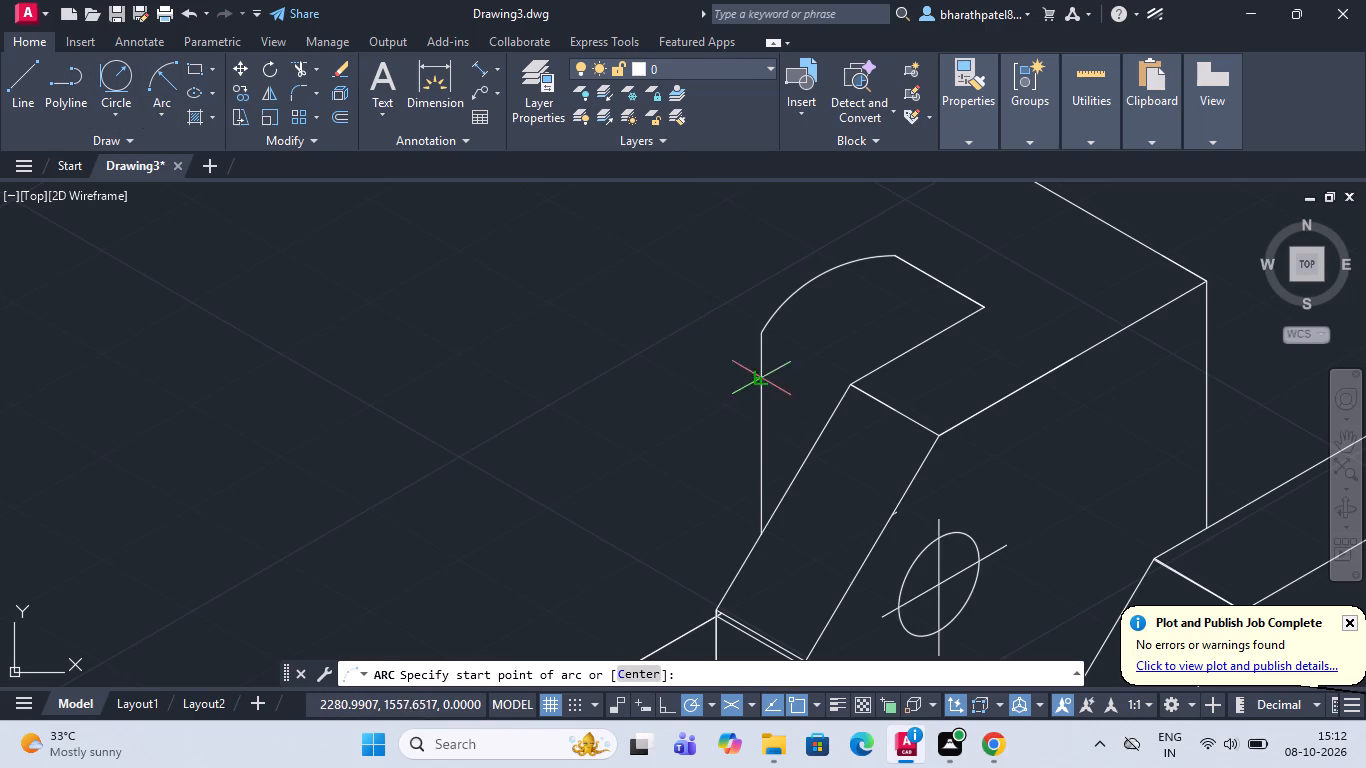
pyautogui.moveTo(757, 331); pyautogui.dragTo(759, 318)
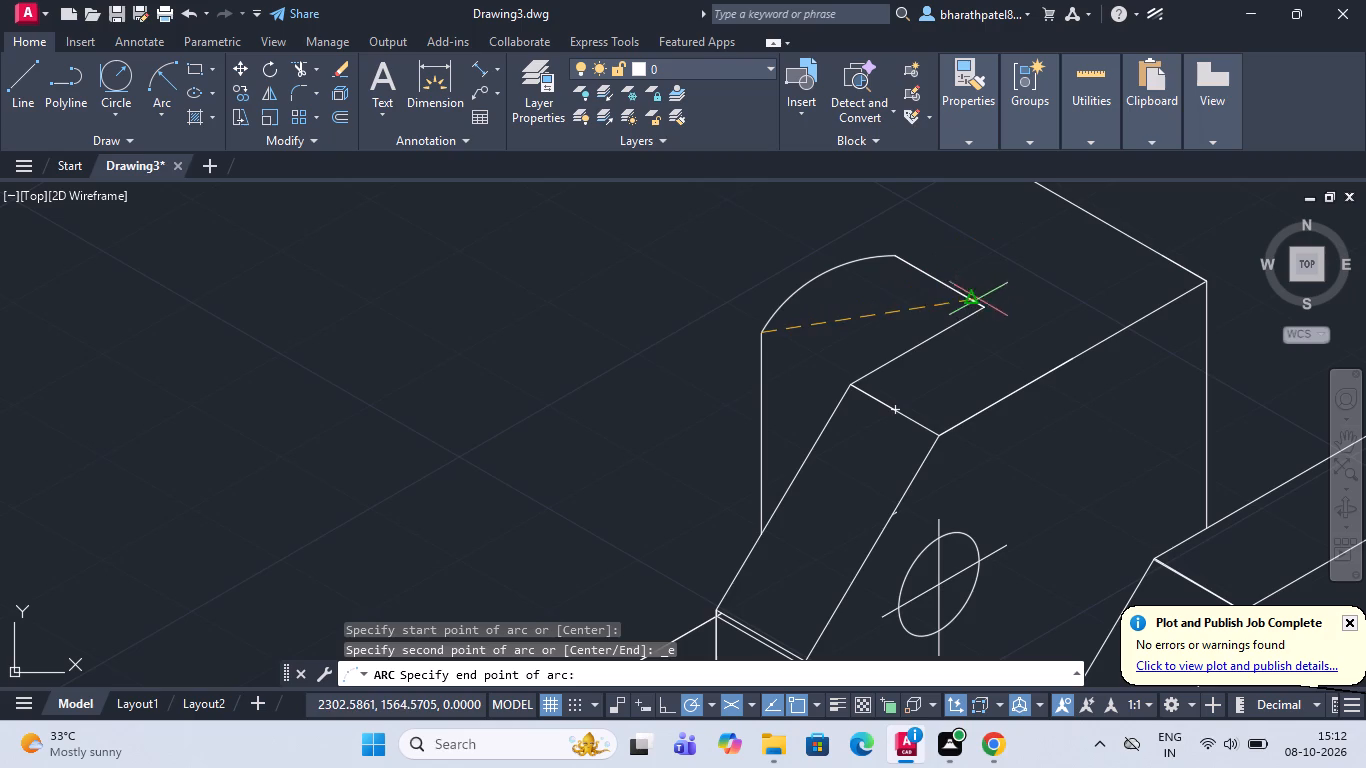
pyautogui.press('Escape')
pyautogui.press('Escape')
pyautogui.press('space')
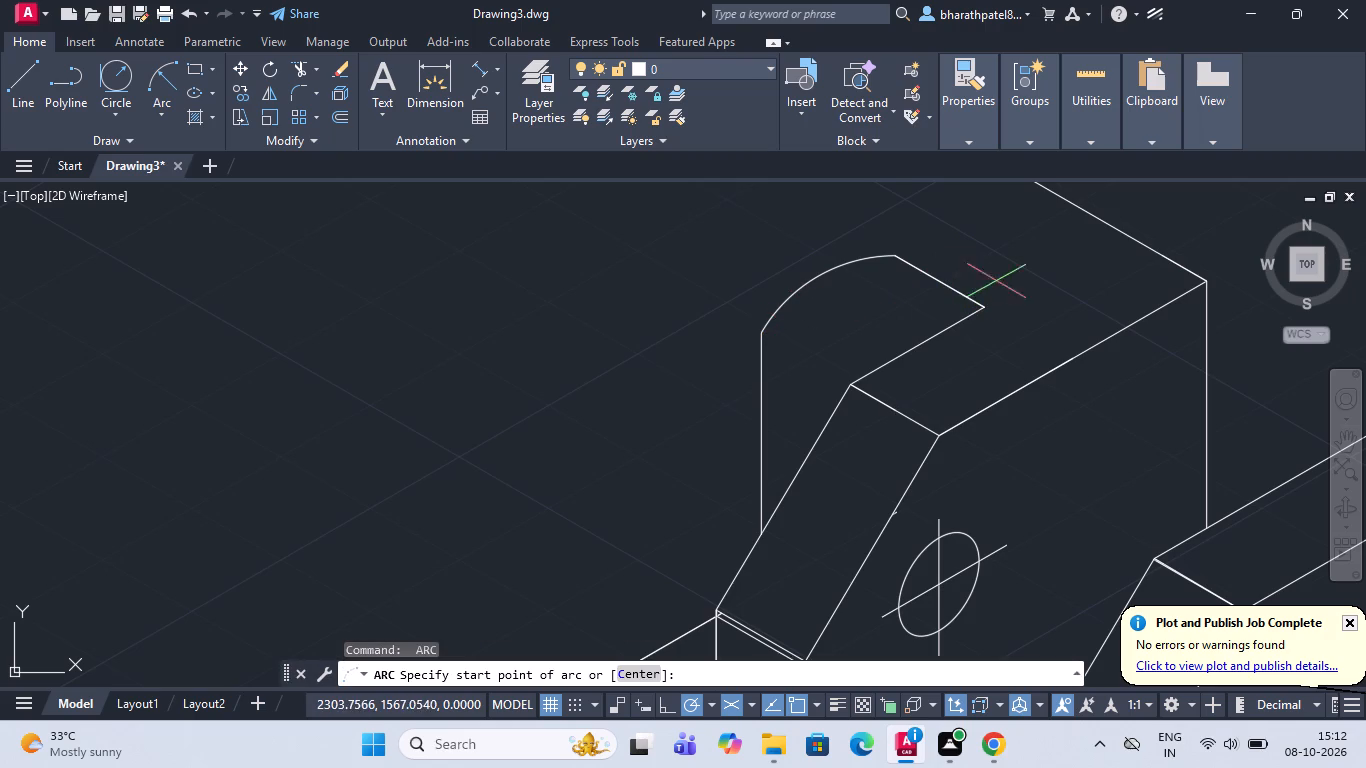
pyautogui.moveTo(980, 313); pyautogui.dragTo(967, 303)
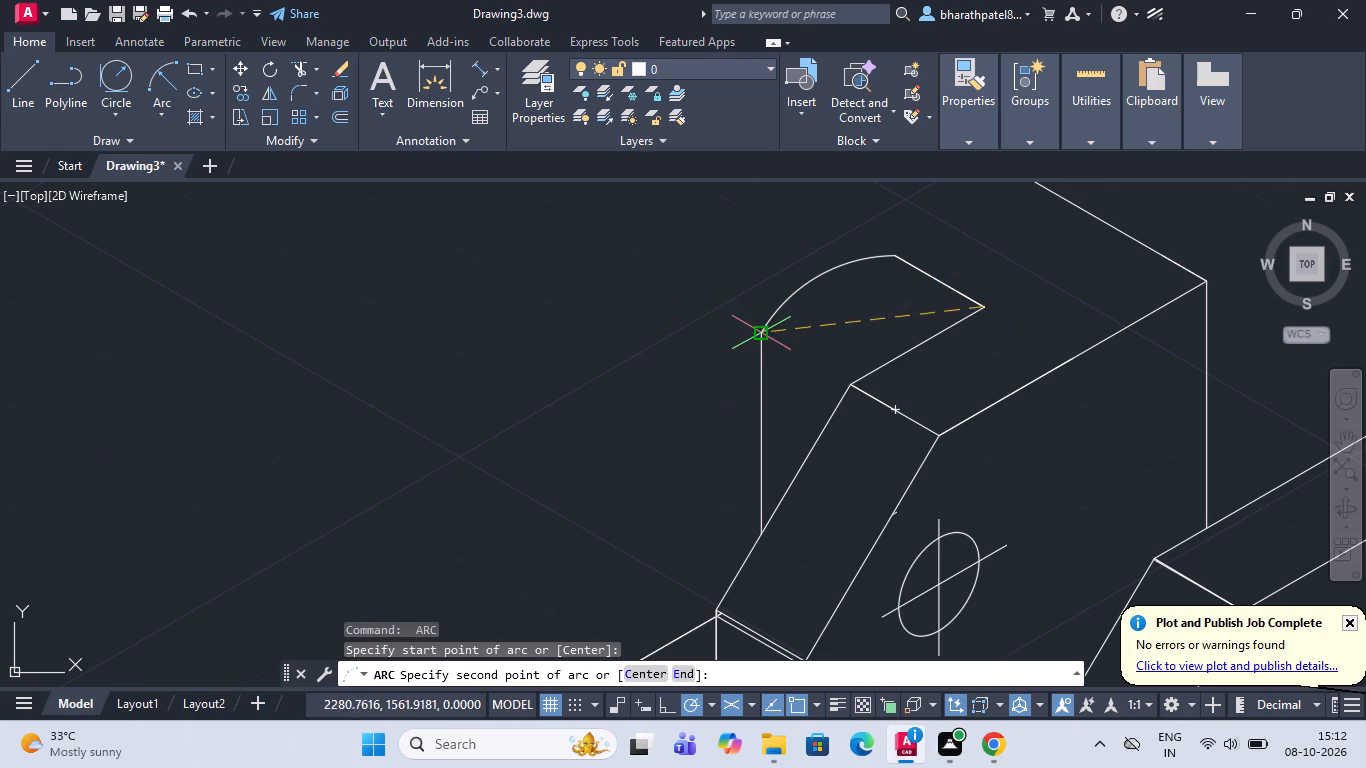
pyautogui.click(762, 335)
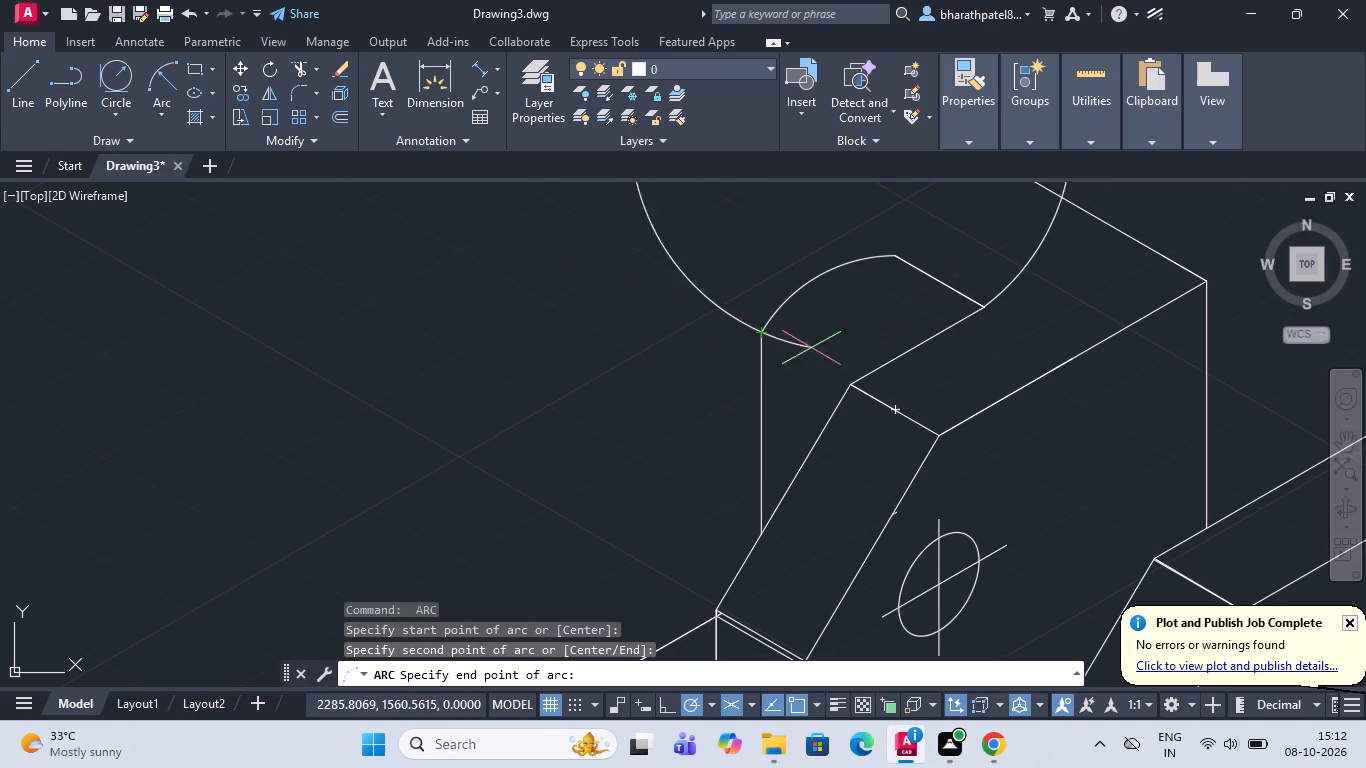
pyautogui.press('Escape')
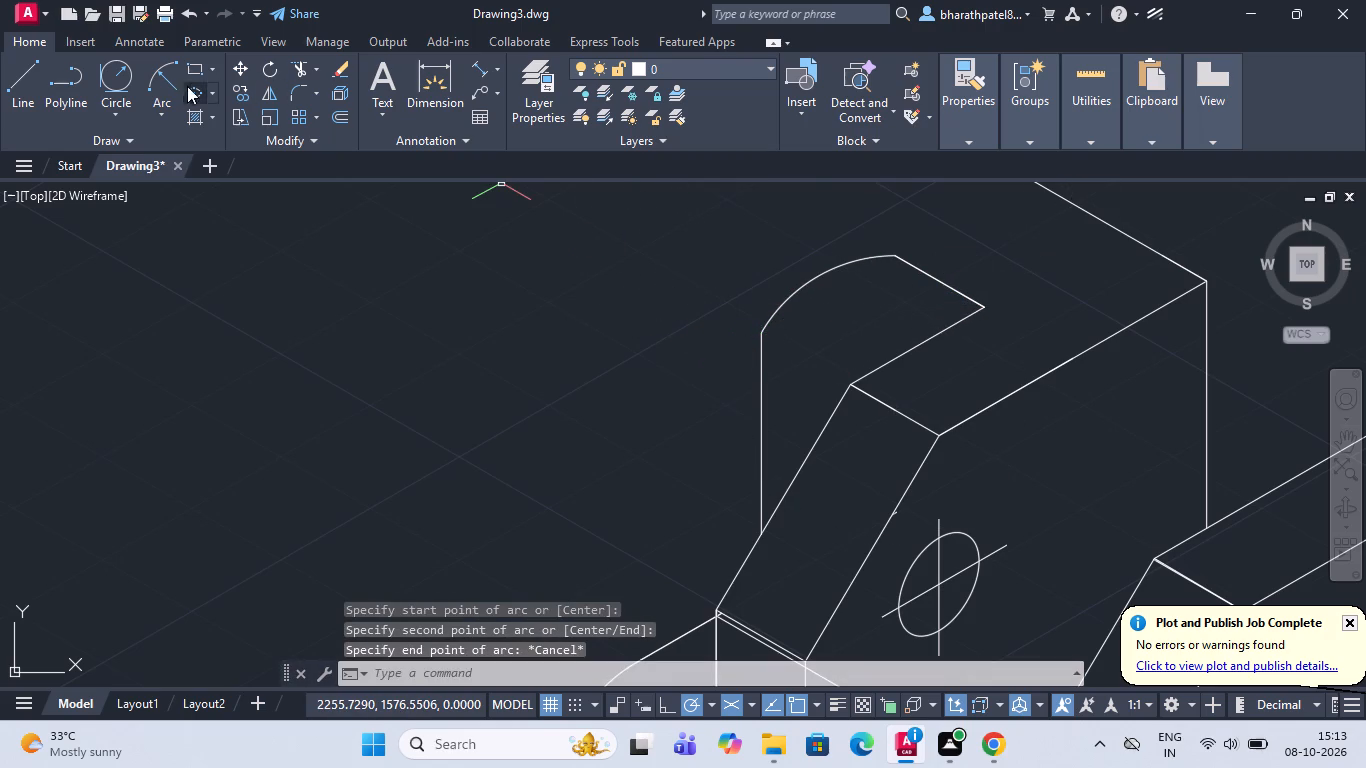
# Draw a start-end-radius arc of radius 15 from the top edge's inner end to the upper end of the outer vertical.
pyautogui.click(148, 110)
pyautogui.click(191, 402)
pyautogui.click(990, 307)
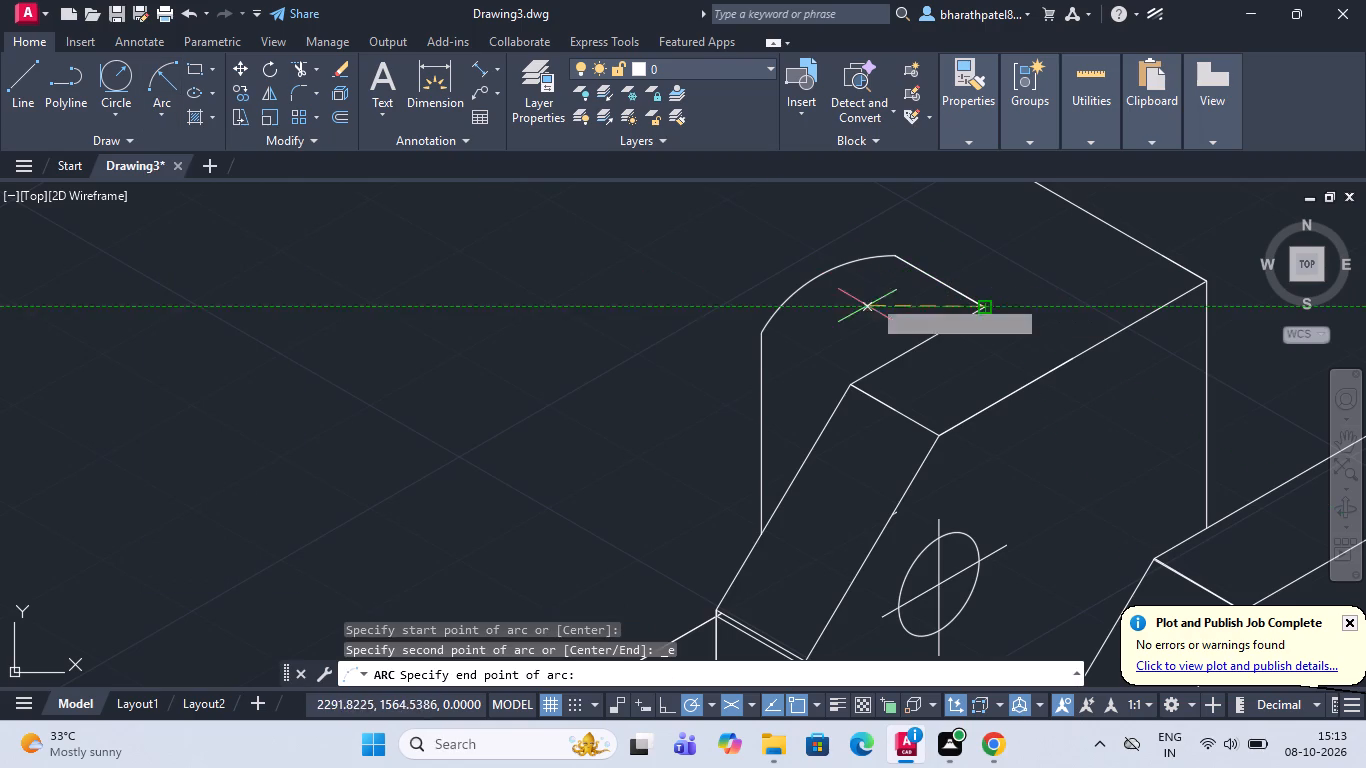
pyautogui.click(762, 328)
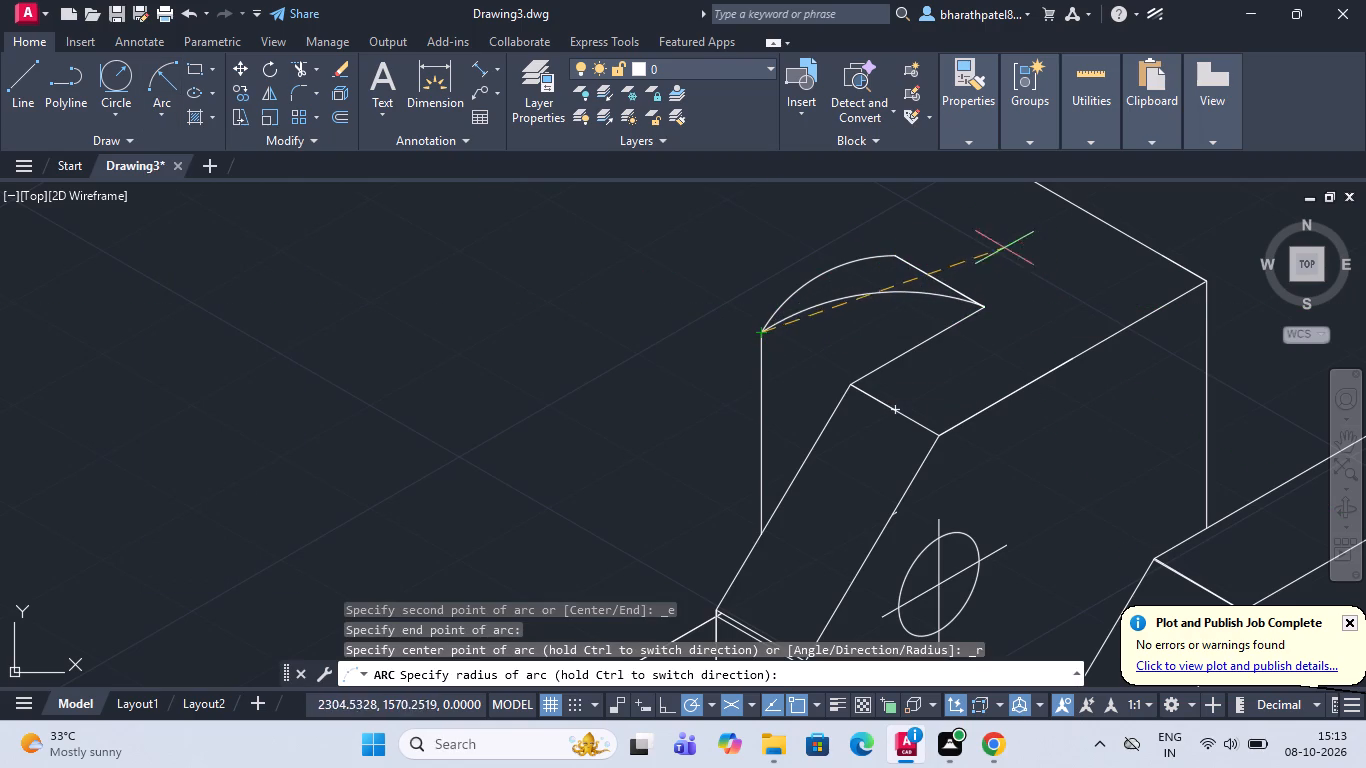
pyautogui.write('15')
pyautogui.press('Return')
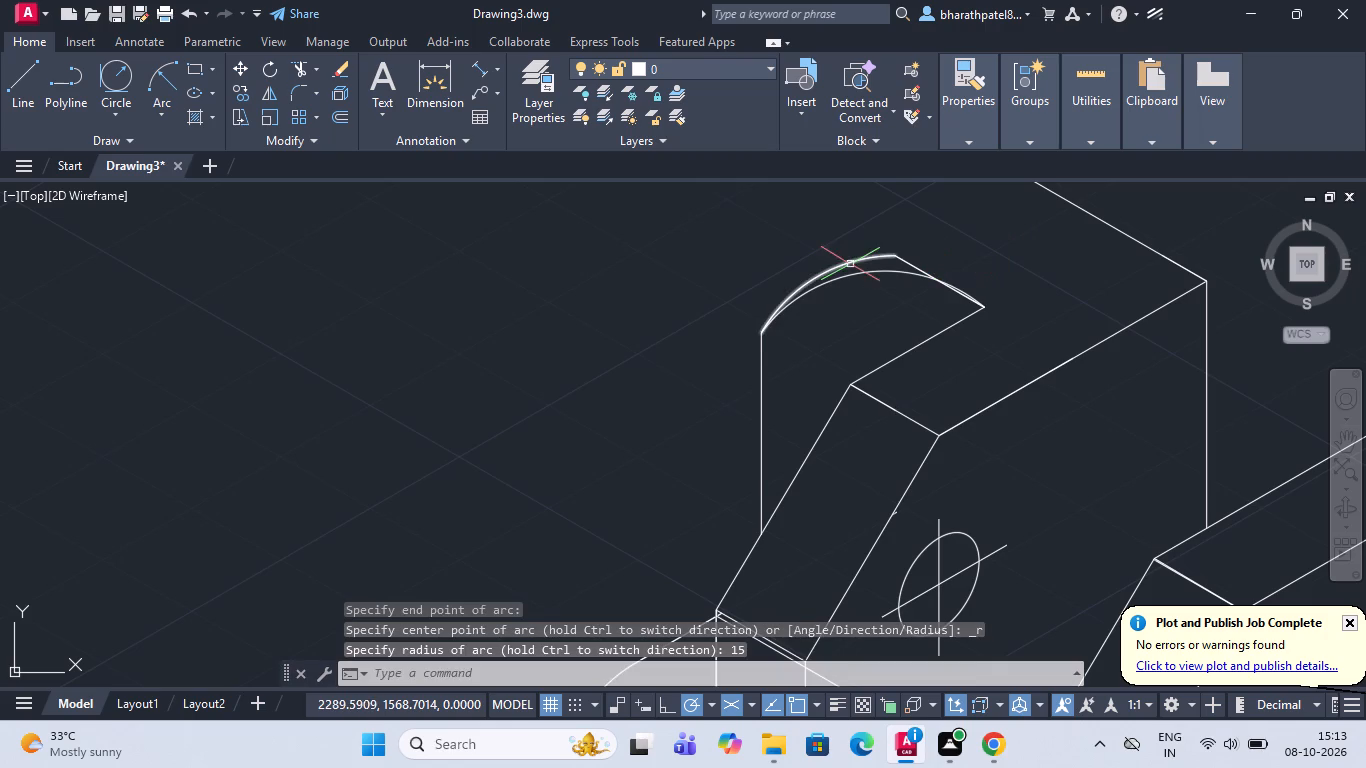
# Erase the earlier, shorter corner arc and all overlapping top-edge line pieces at the rear upright's top.
pyautogui.click(855, 262)
pyautogui.scroll(2, 919, 268)
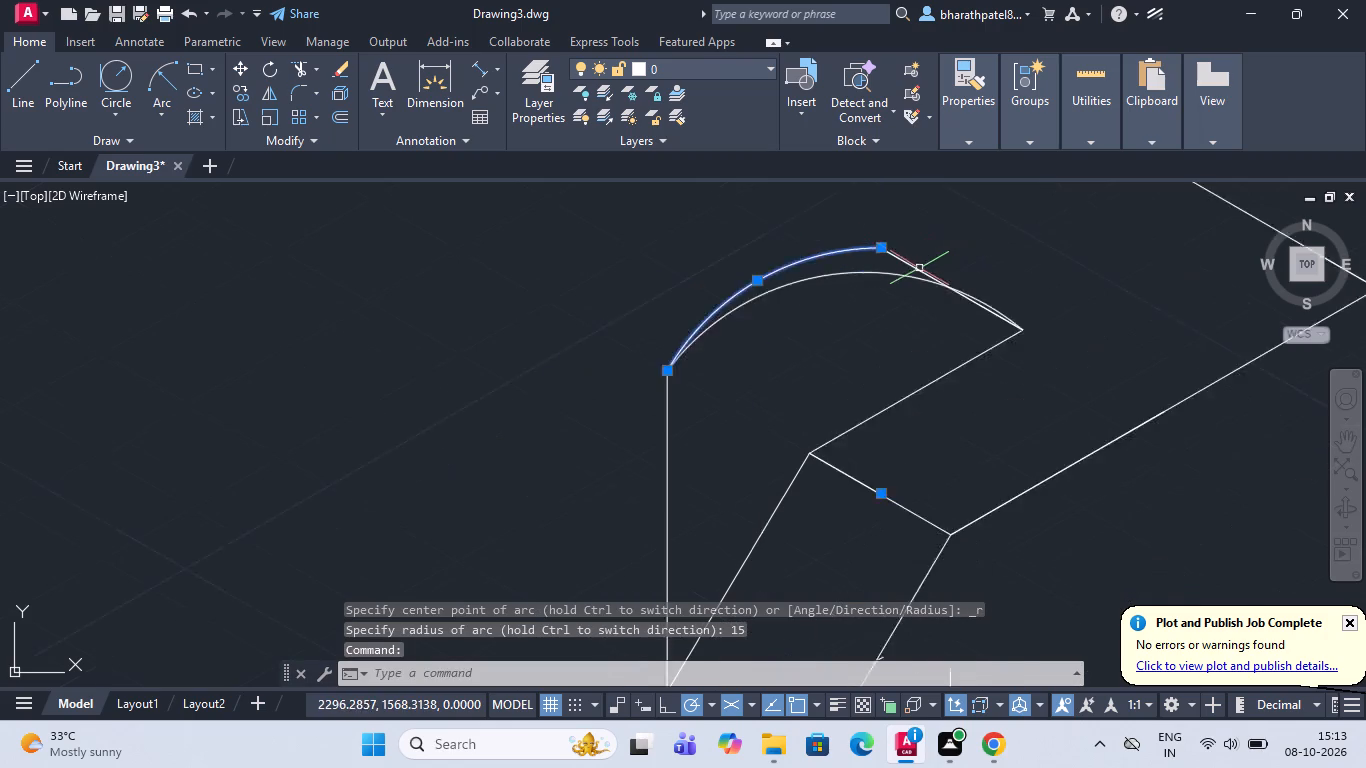
pyautogui.click(911, 266)
pyautogui.press('Delete')
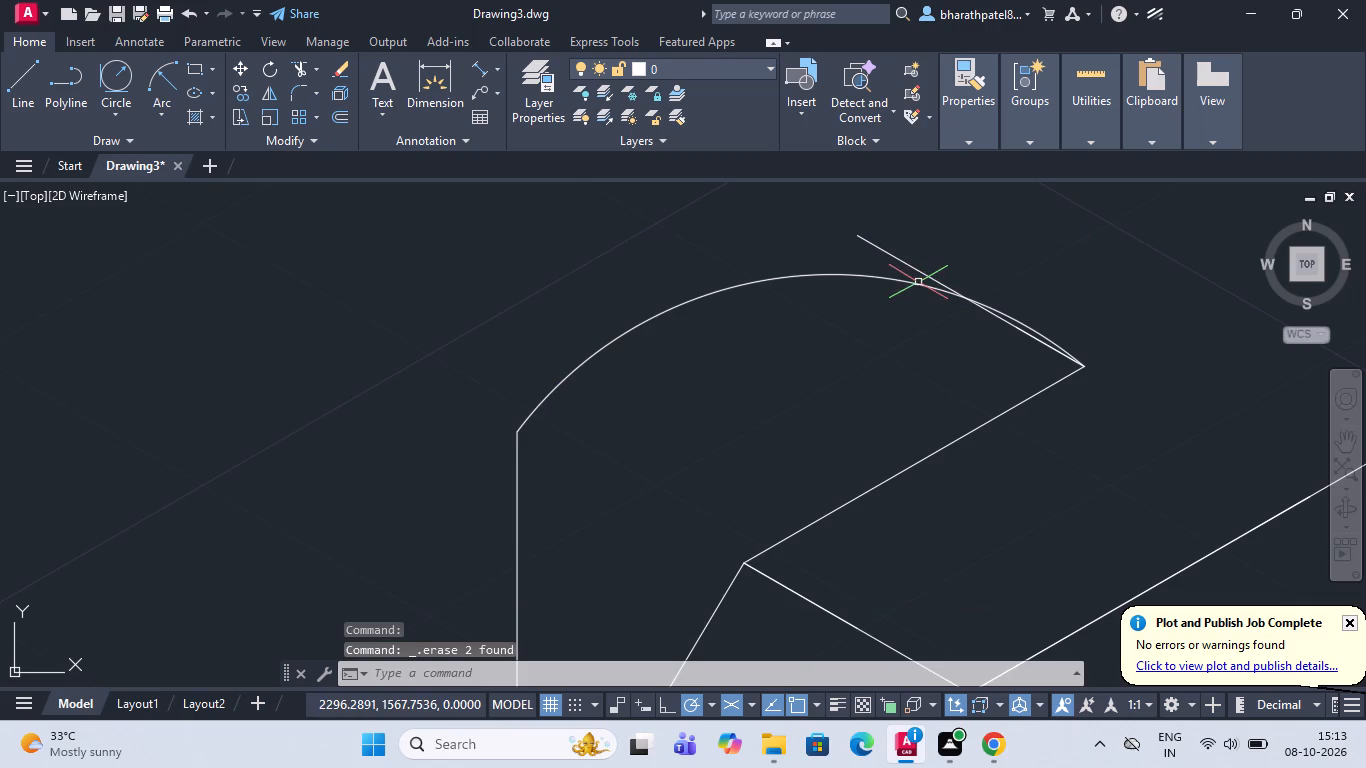
pyautogui.click(921, 270)
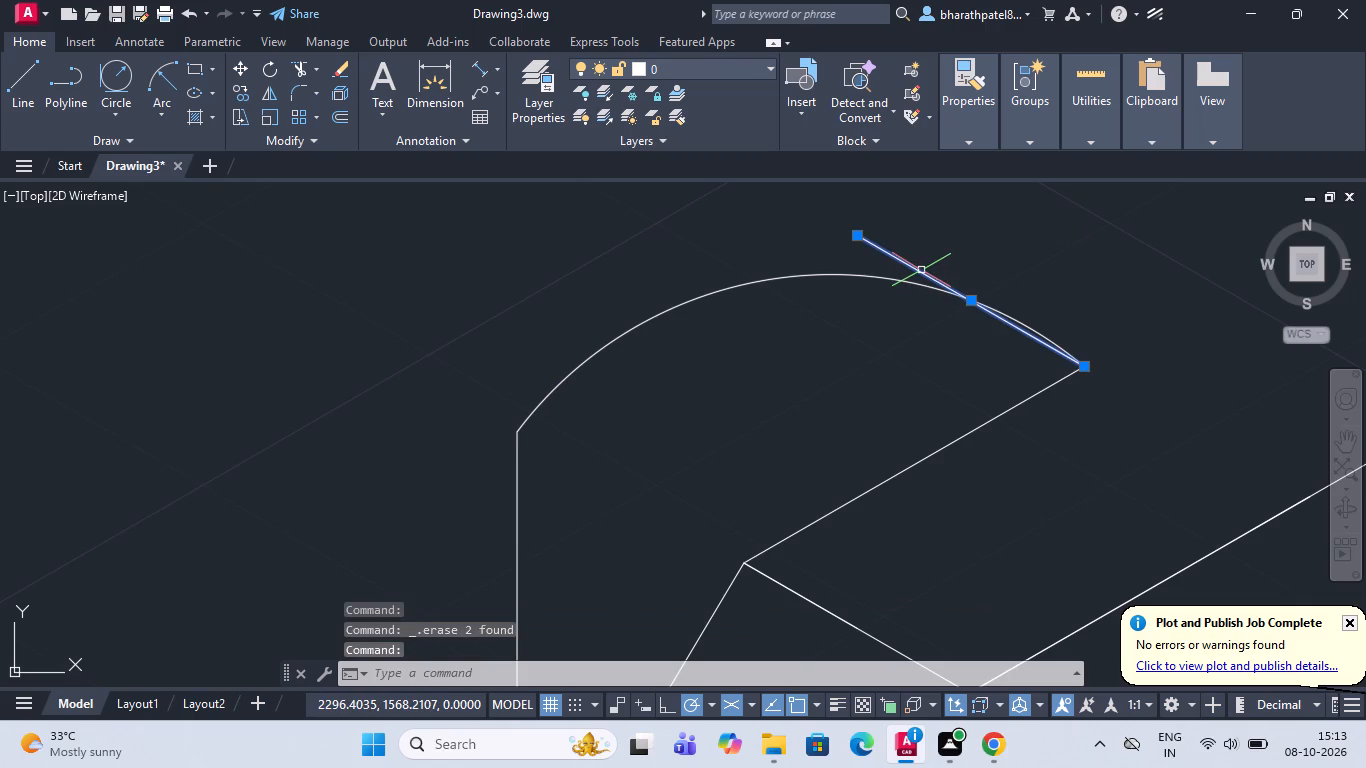
pyautogui.press('Delete')
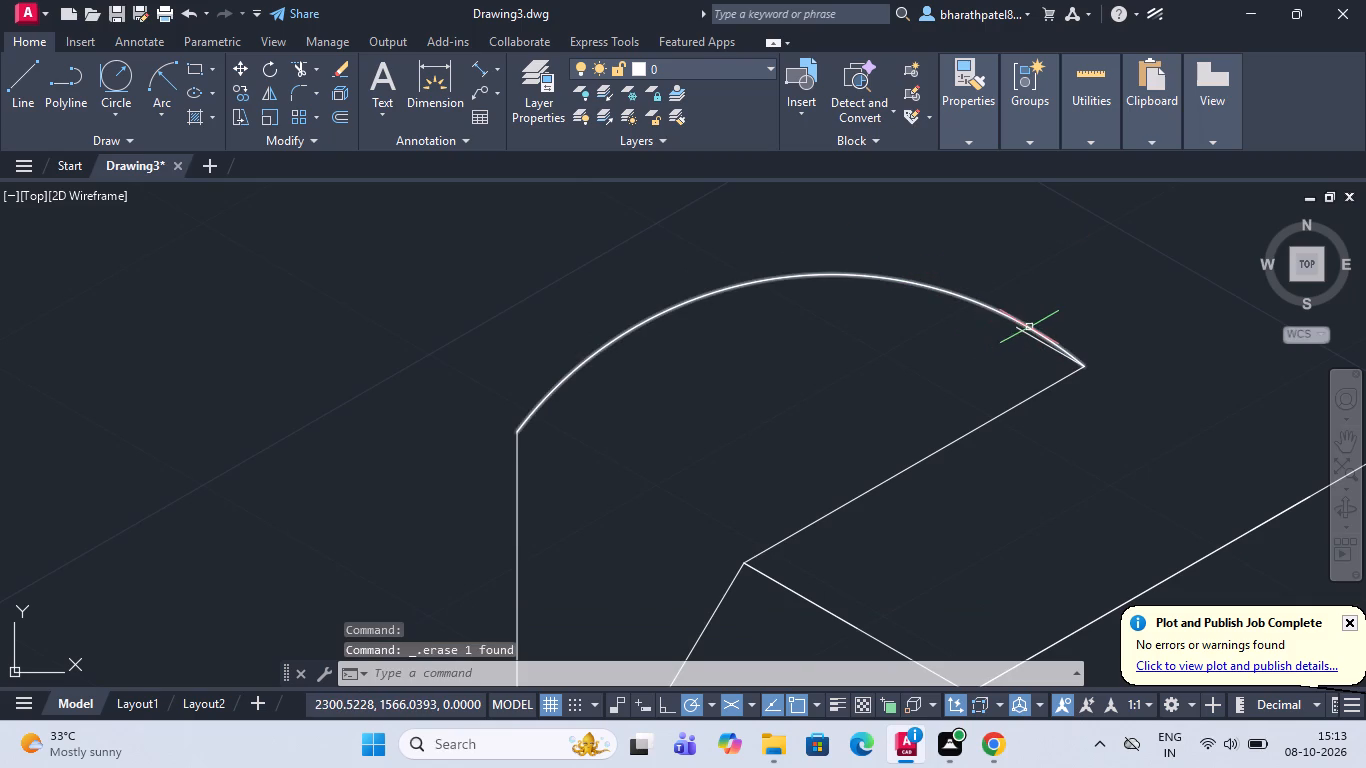
pyautogui.click(1029, 333)
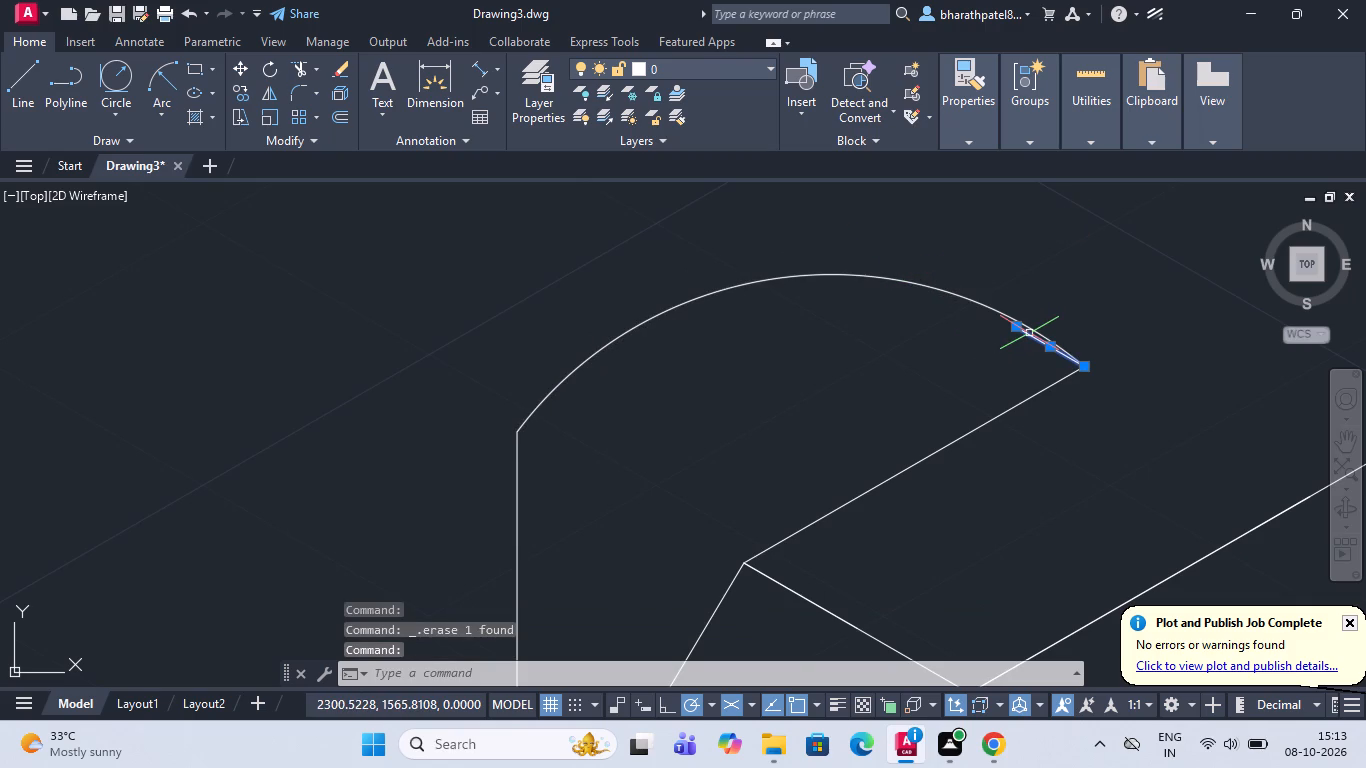
pyautogui.press('Delete')
# Draw a small start-end-radius blend arc from near the large arc's outer end to a point lower on the outer vertical, picking the radius freehand.
pyautogui.scroll(-2, 990, 331)
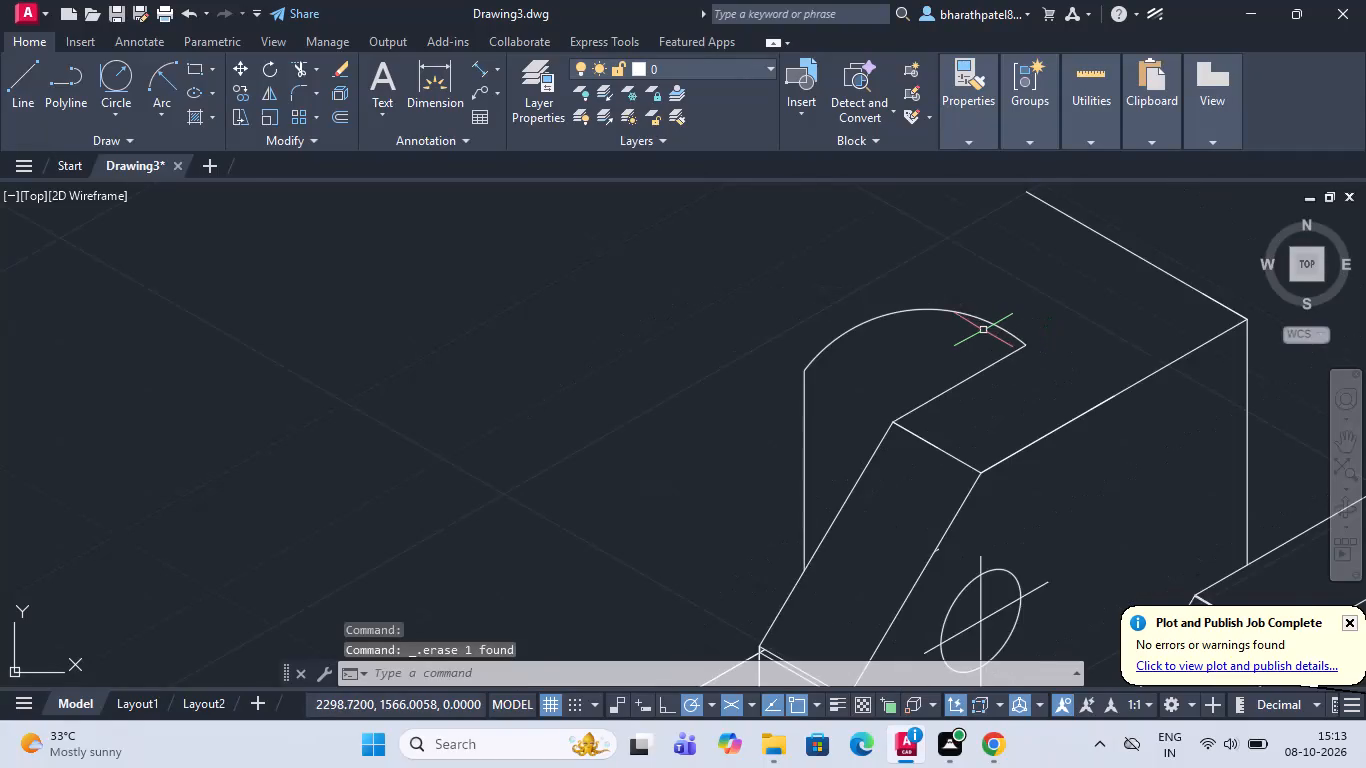
pyautogui.scroll(-1, 983, 330)
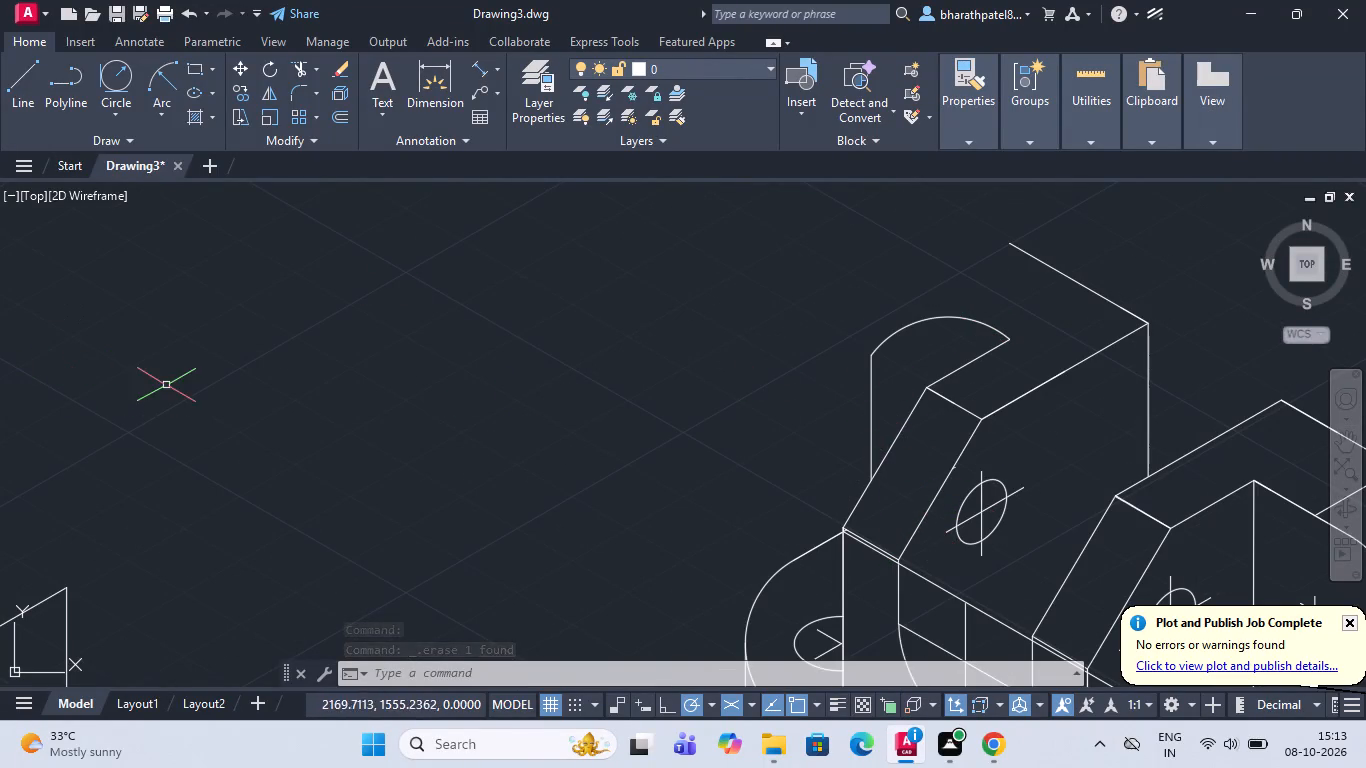
pyautogui.click(153, 79)
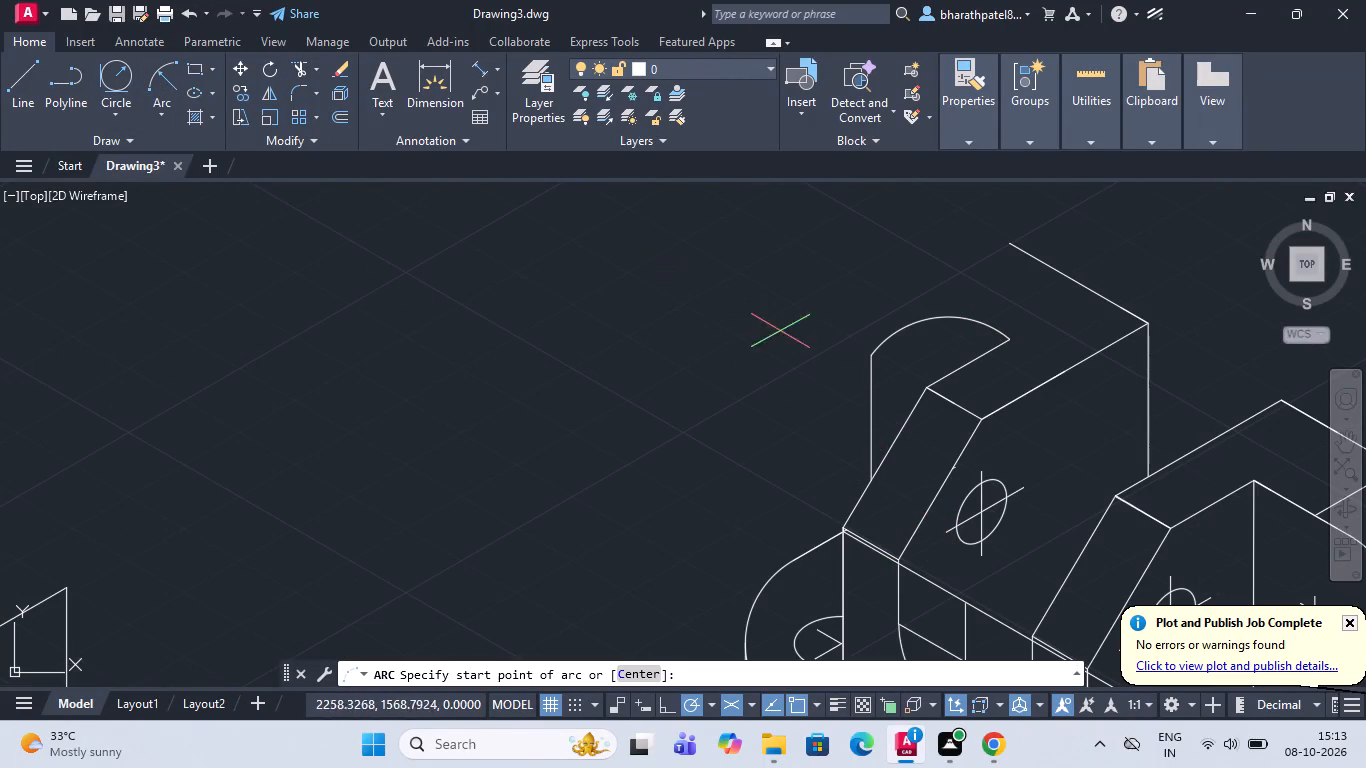
pyautogui.scroll(3, 894, 359)
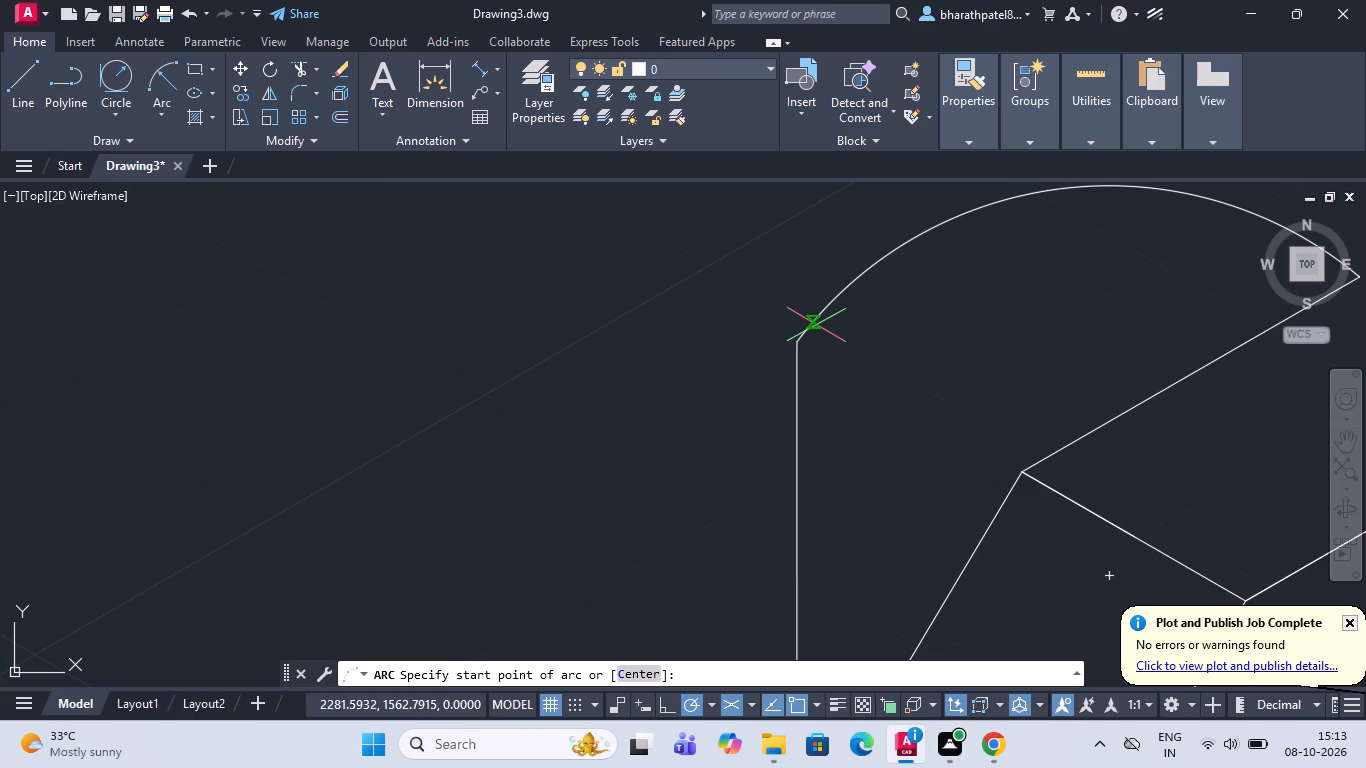
pyautogui.click(824, 306)
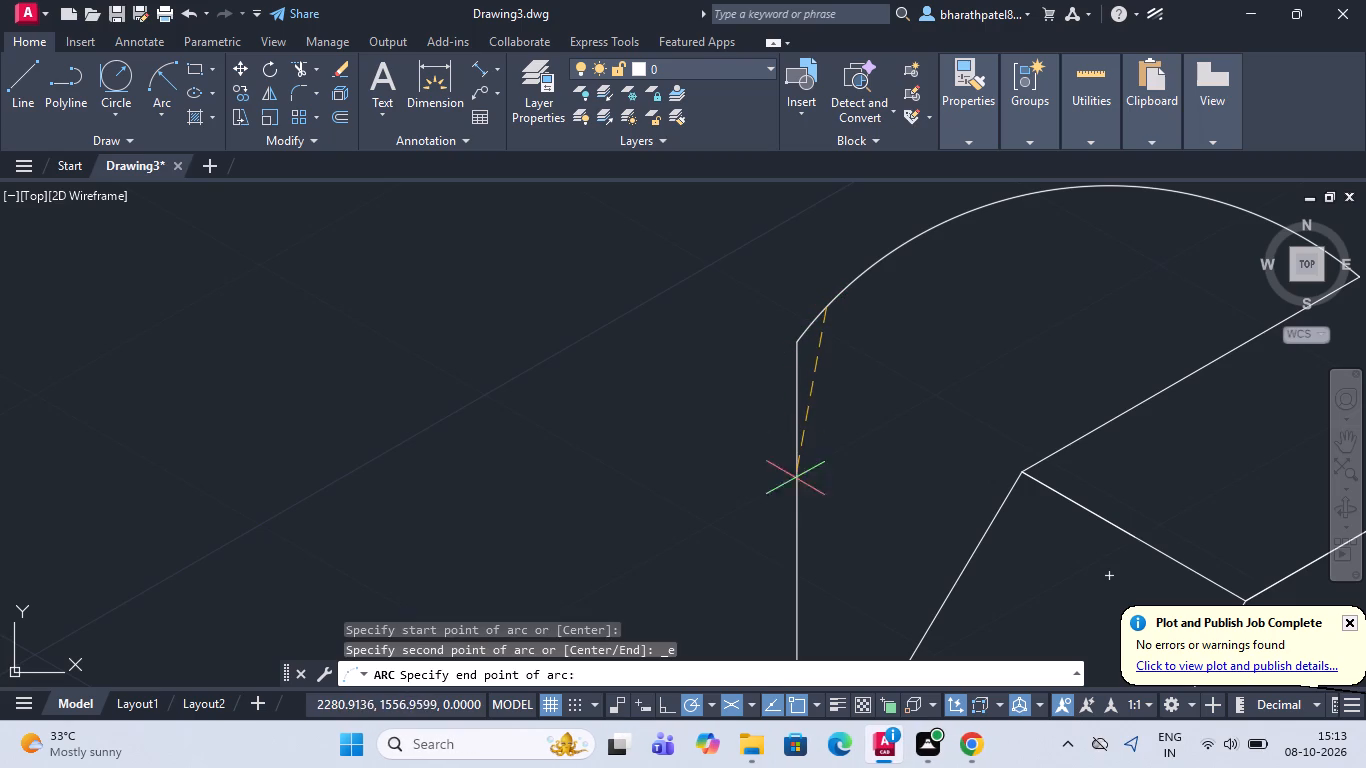
pyautogui.click(794, 504)
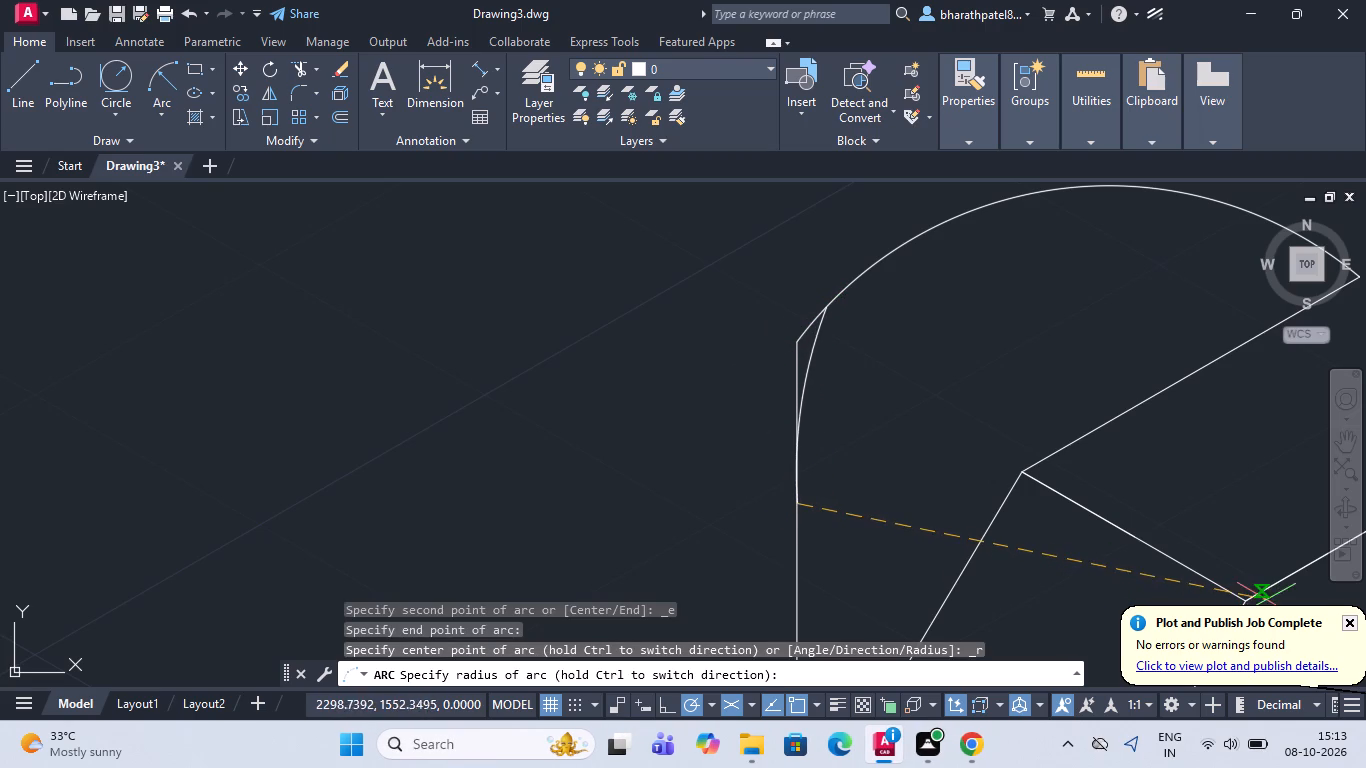
pyautogui.click(1365, 594)
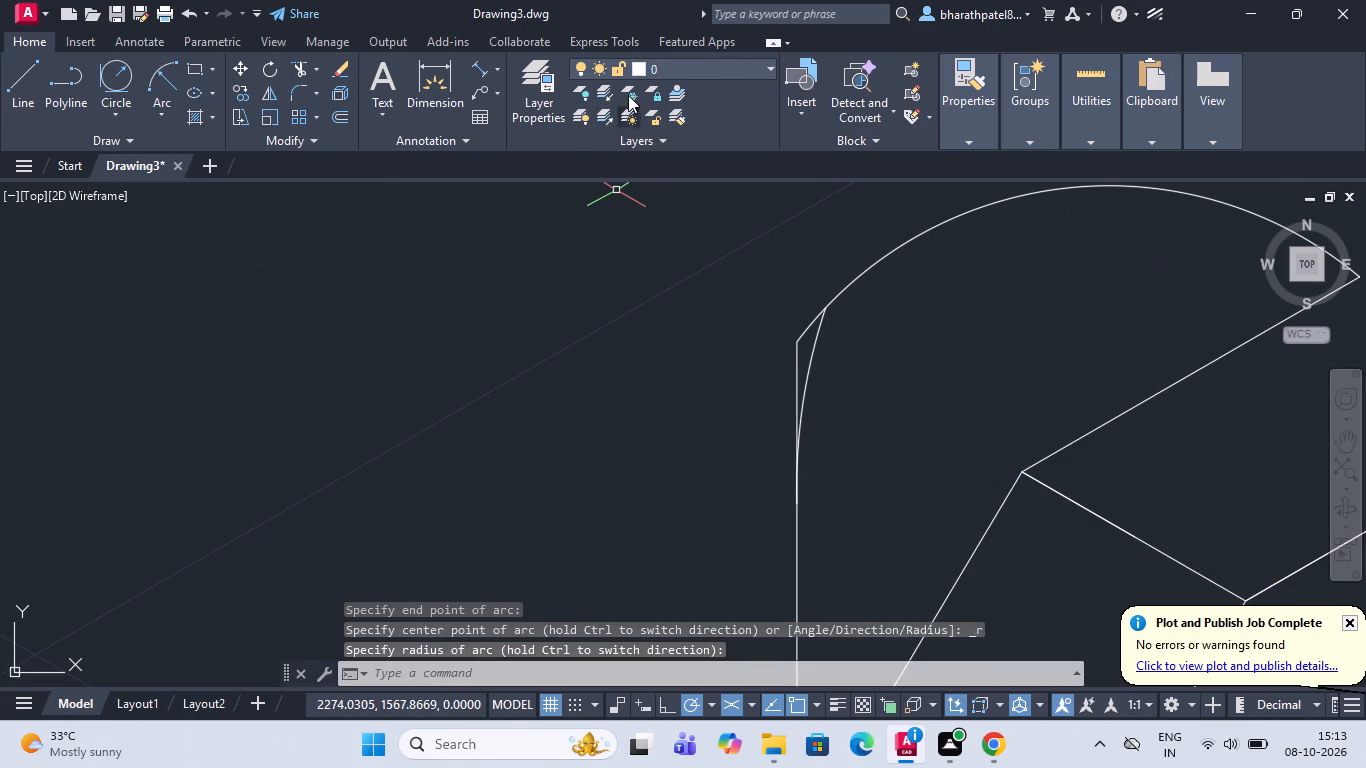
# Trim the outer vertical and the large arc's end piece that project beyond the small blend arc.
pyautogui.click(305, 71)
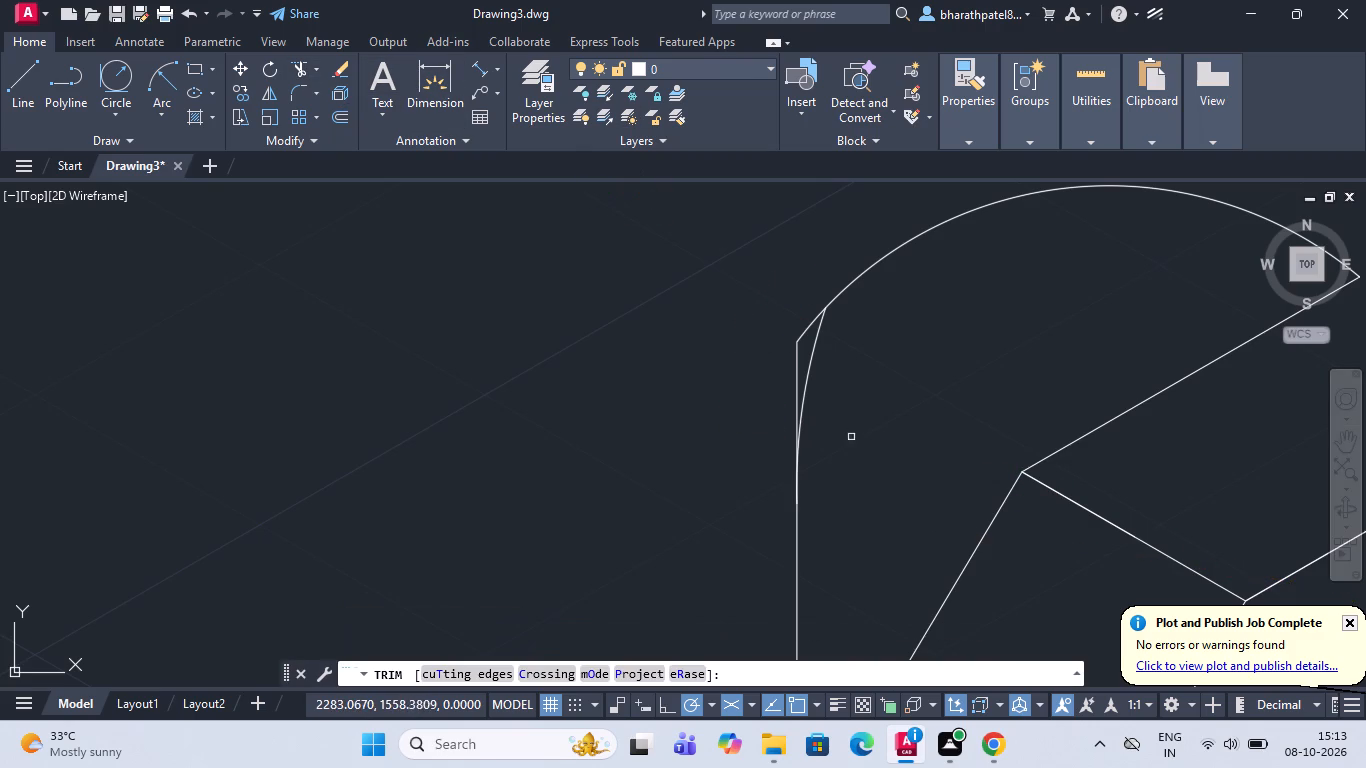
pyautogui.click(796, 367)
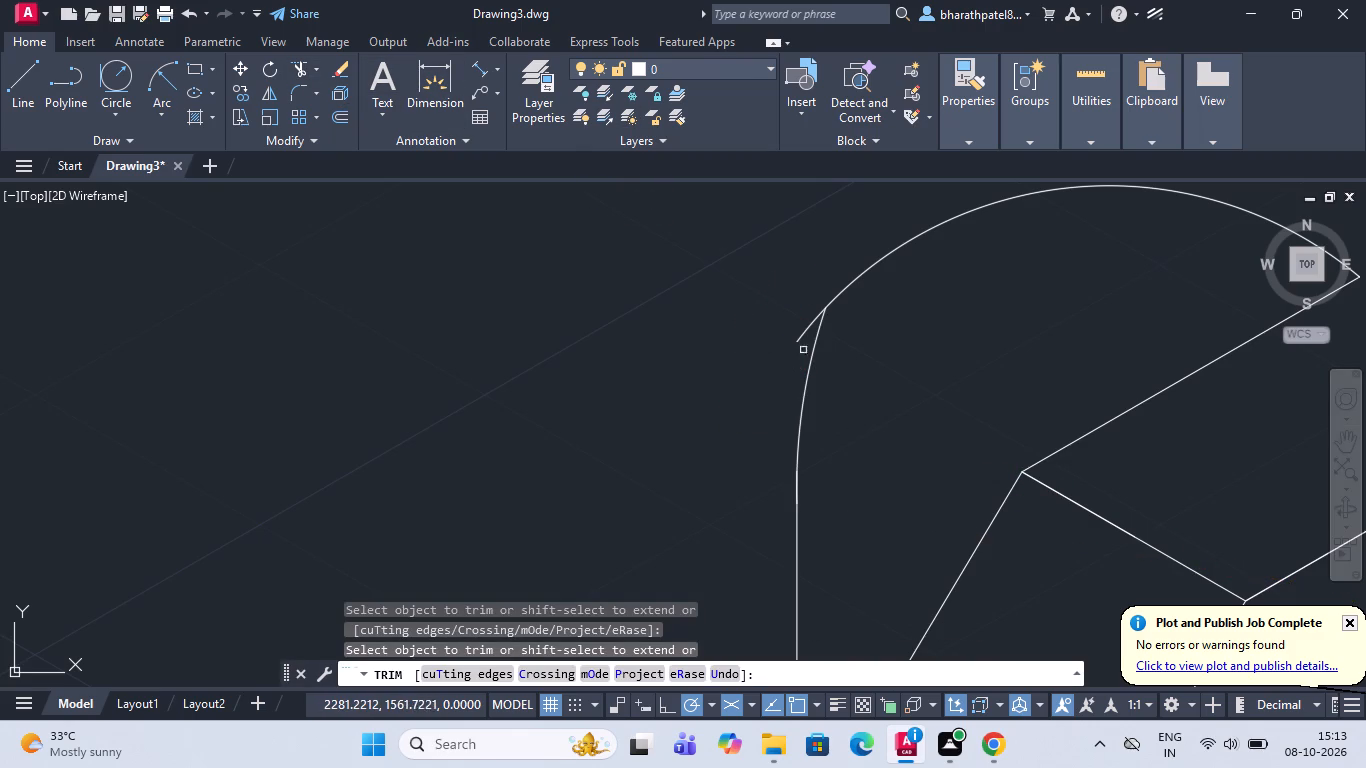
pyautogui.click(804, 332)
pyautogui.scroll(-2, 896, 375)
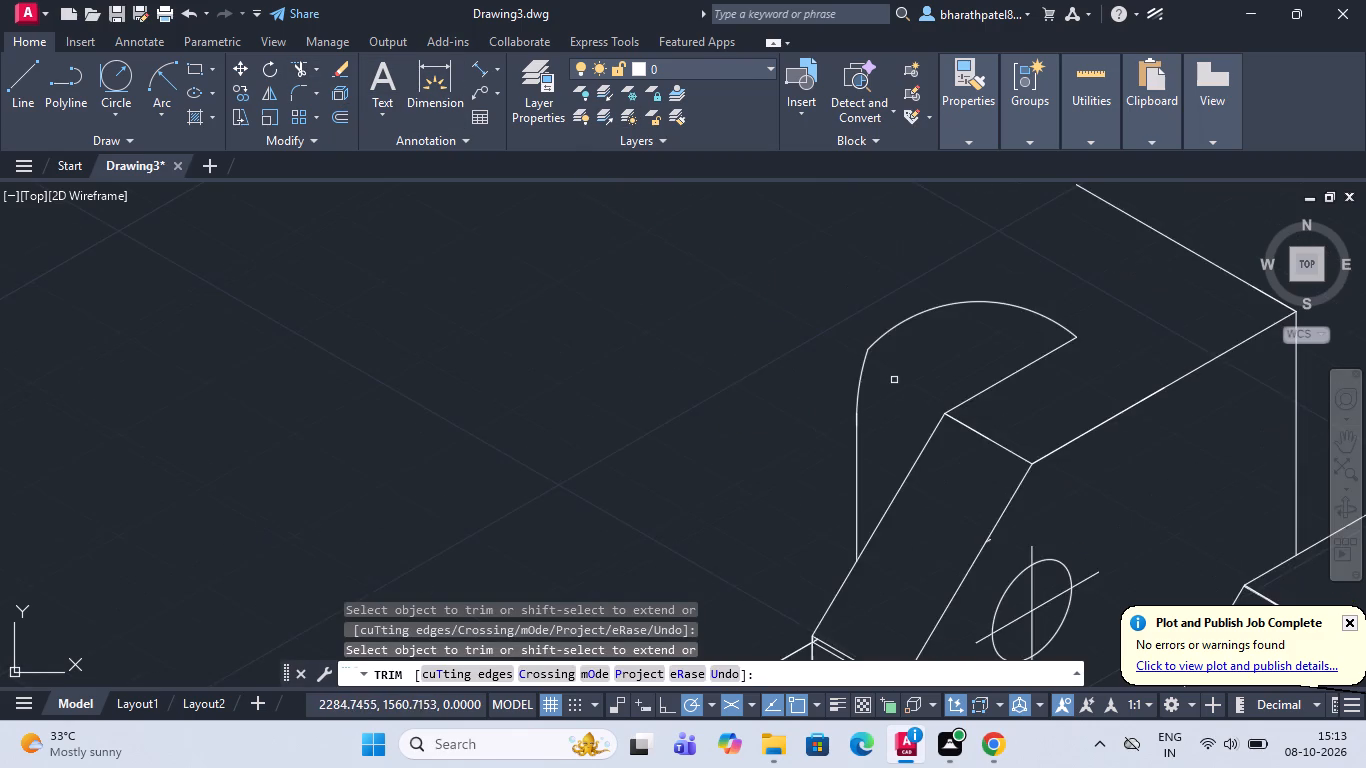
pyautogui.scroll(-2, 894, 383)
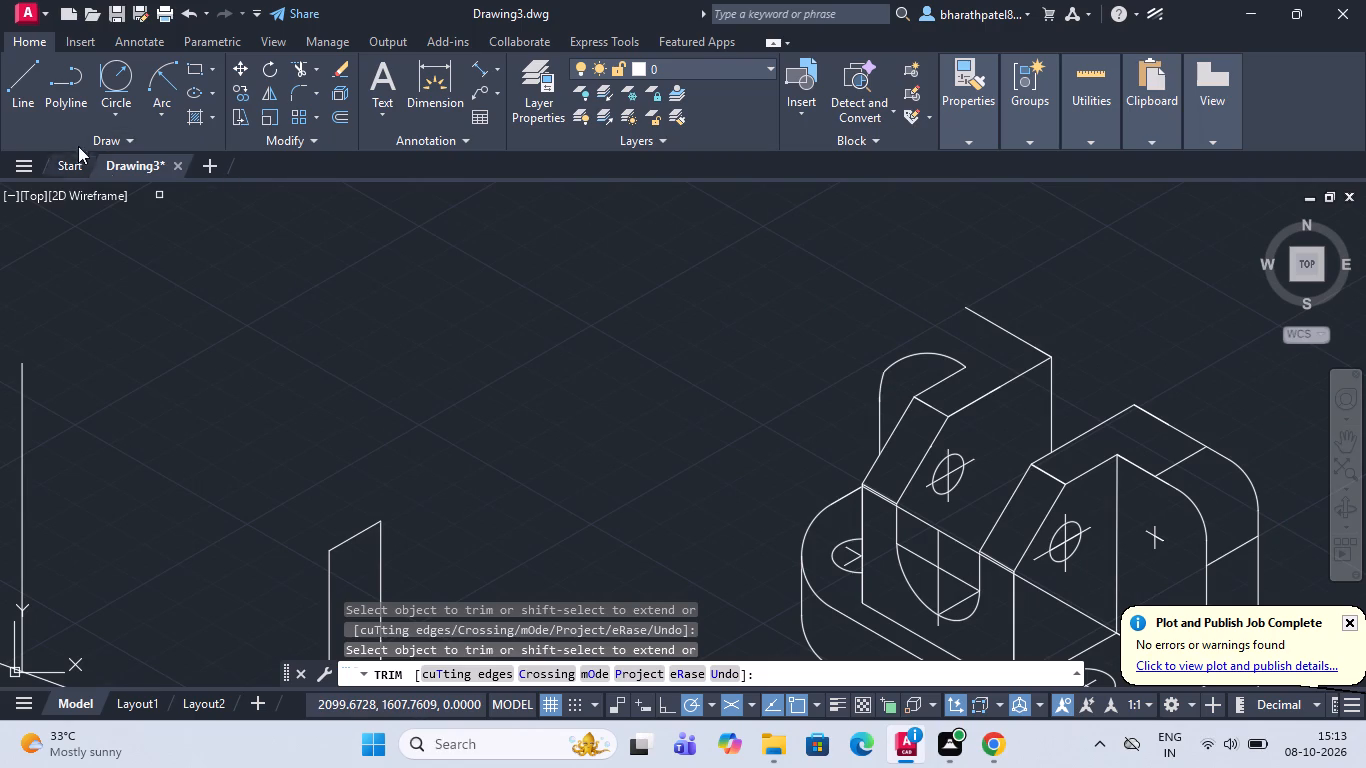
# Draw an isometric line from the rear upright's large rounding arc to just past the projecting back top edge.
pyautogui.click(10, 99)
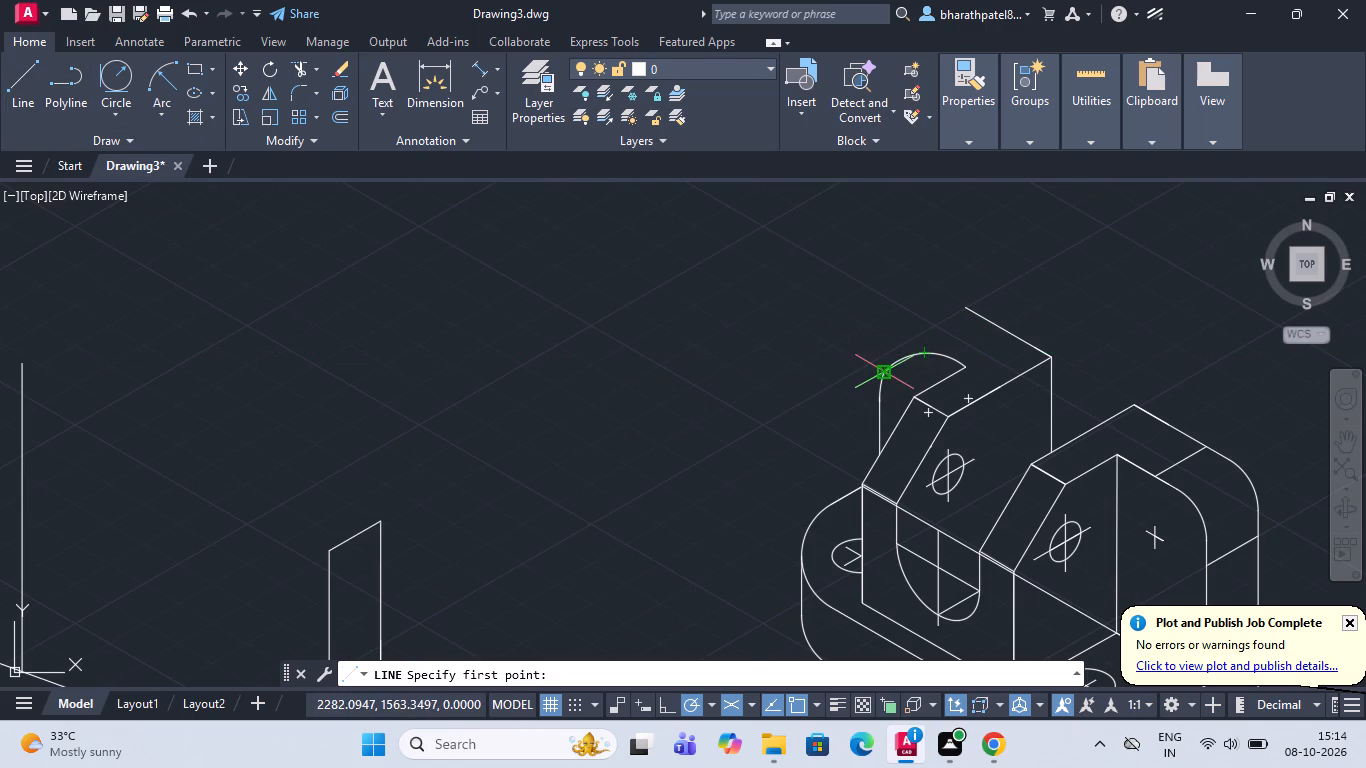
pyautogui.scroll(2, 907, 347)
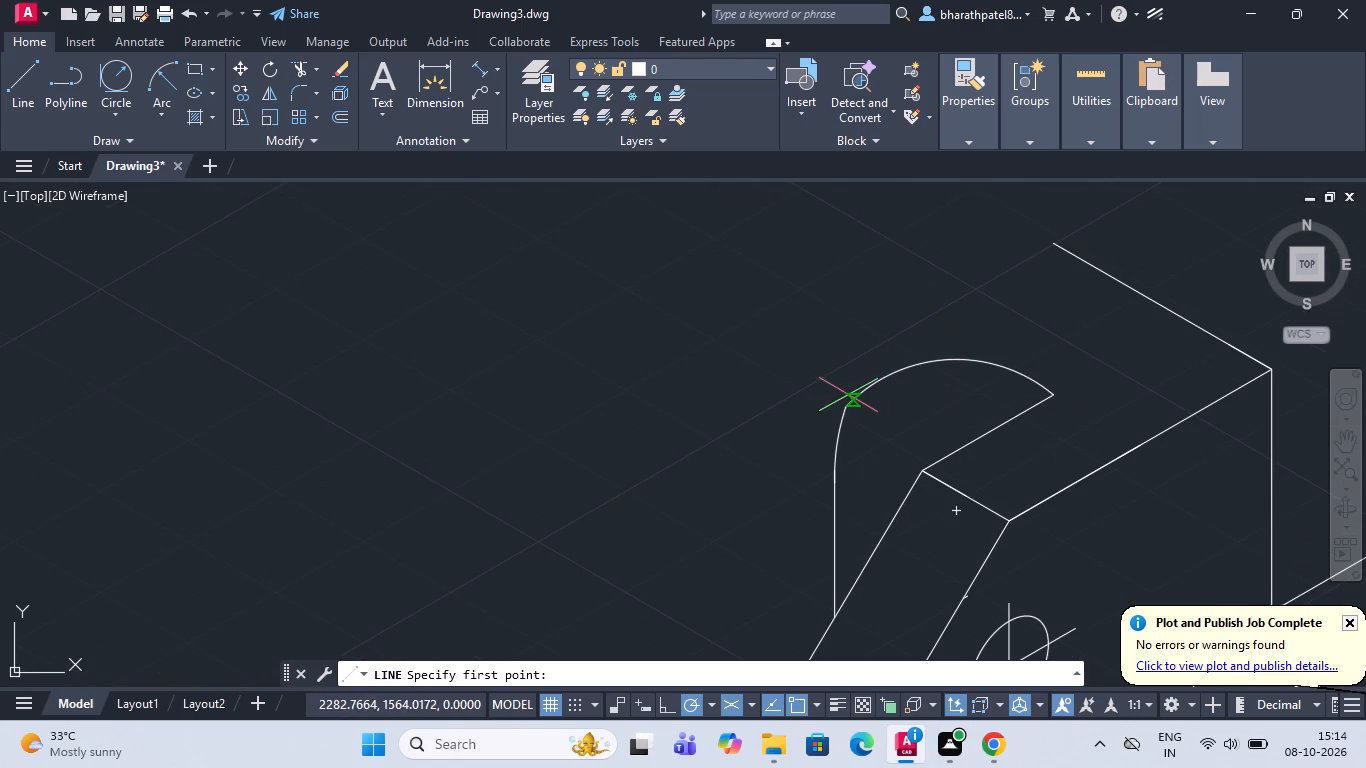
pyautogui.click(896, 368)
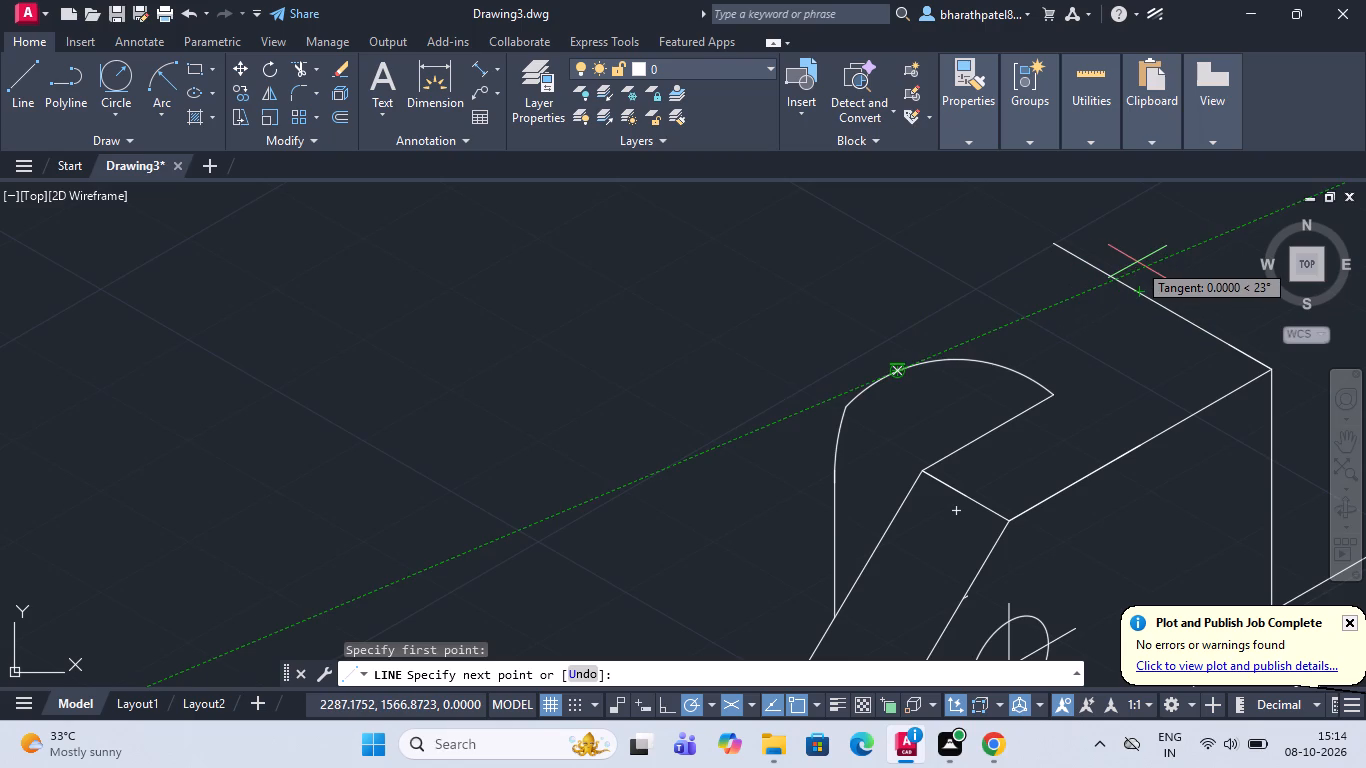
pyautogui.click(1137, 262)
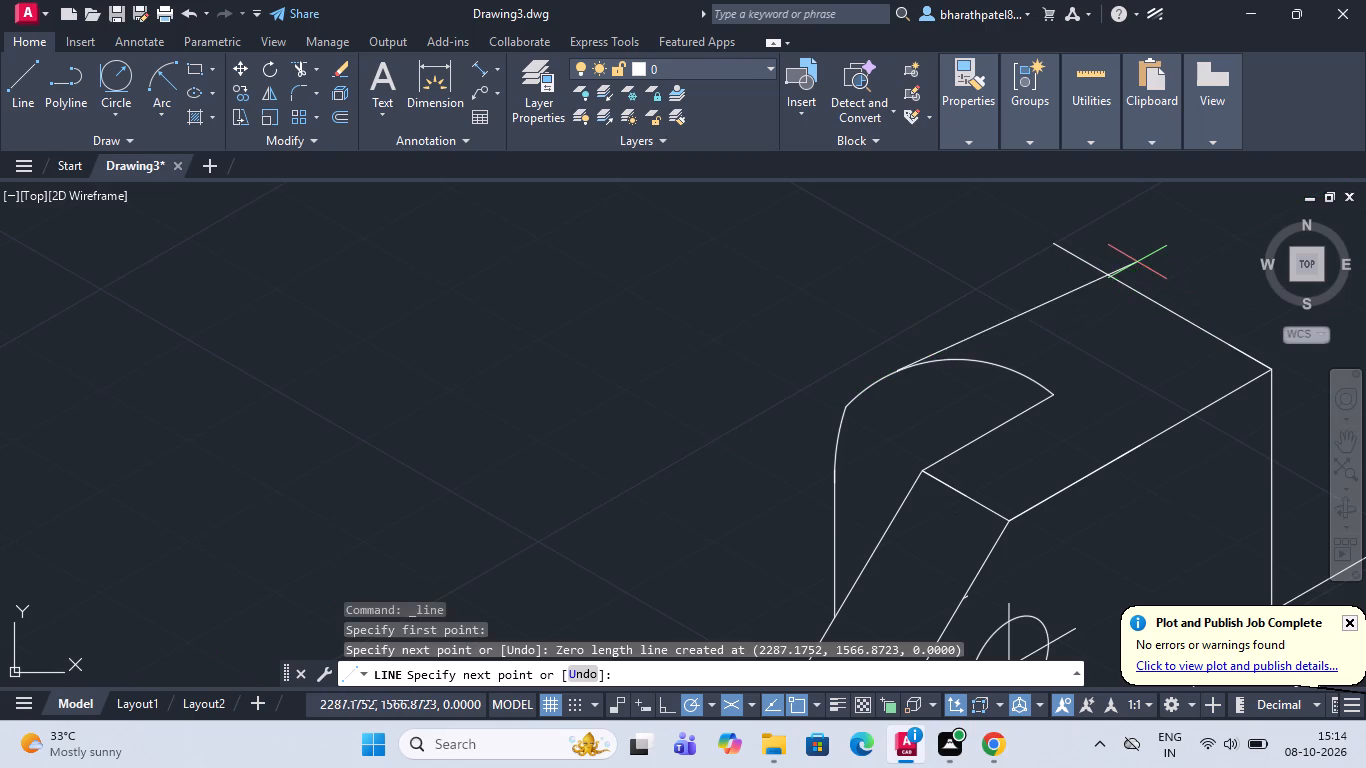
pyautogui.click(1126, 242)
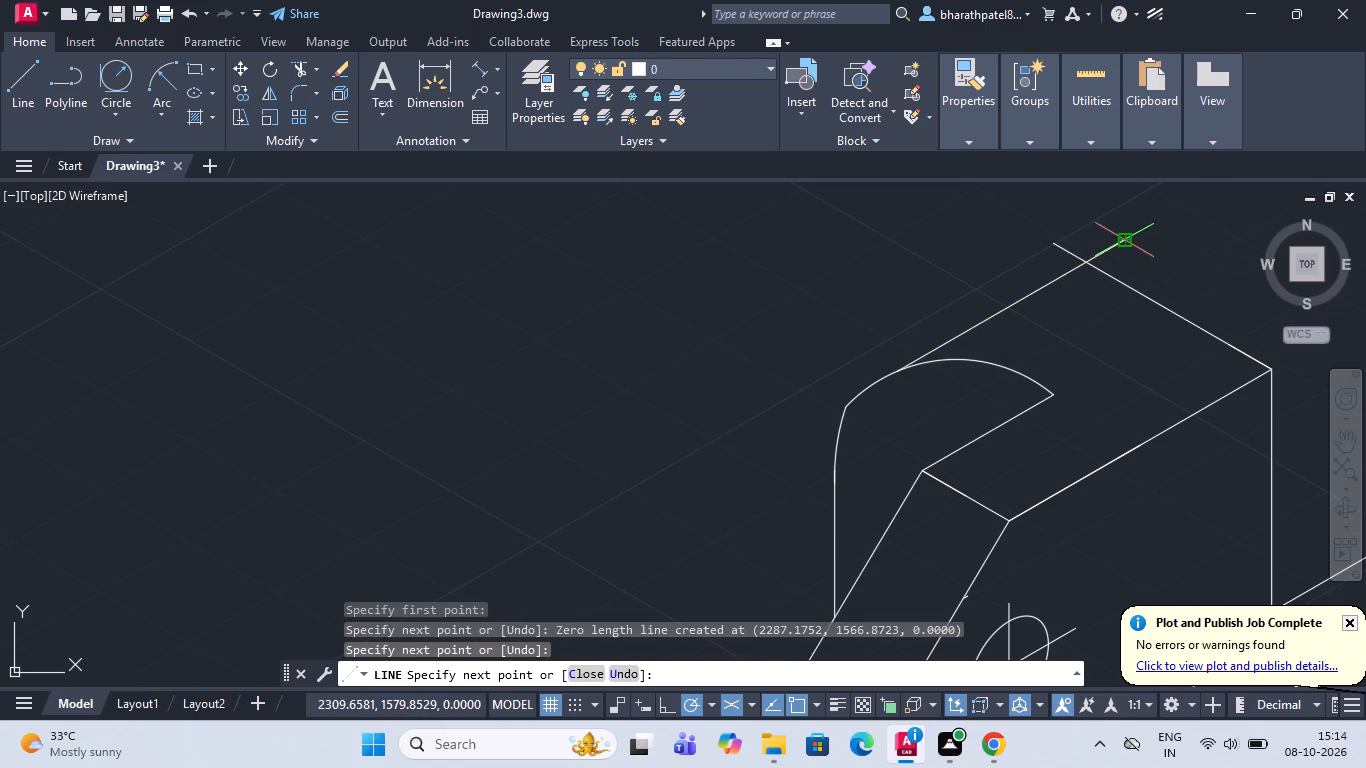
pyautogui.press('Escape')
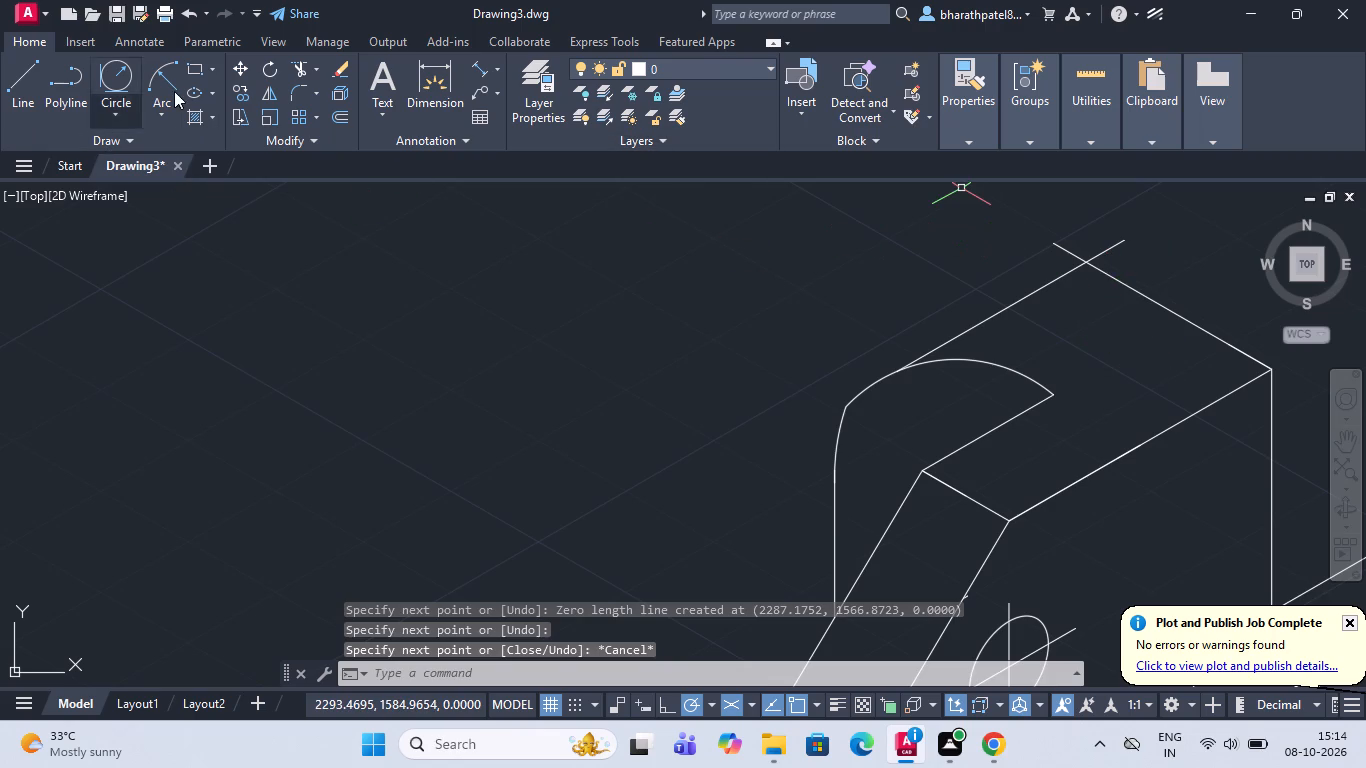
# Trim the two line ends projecting beyond the rear upright's back top corner.
pyautogui.click(292, 63)
pyautogui.click(1000, 243)
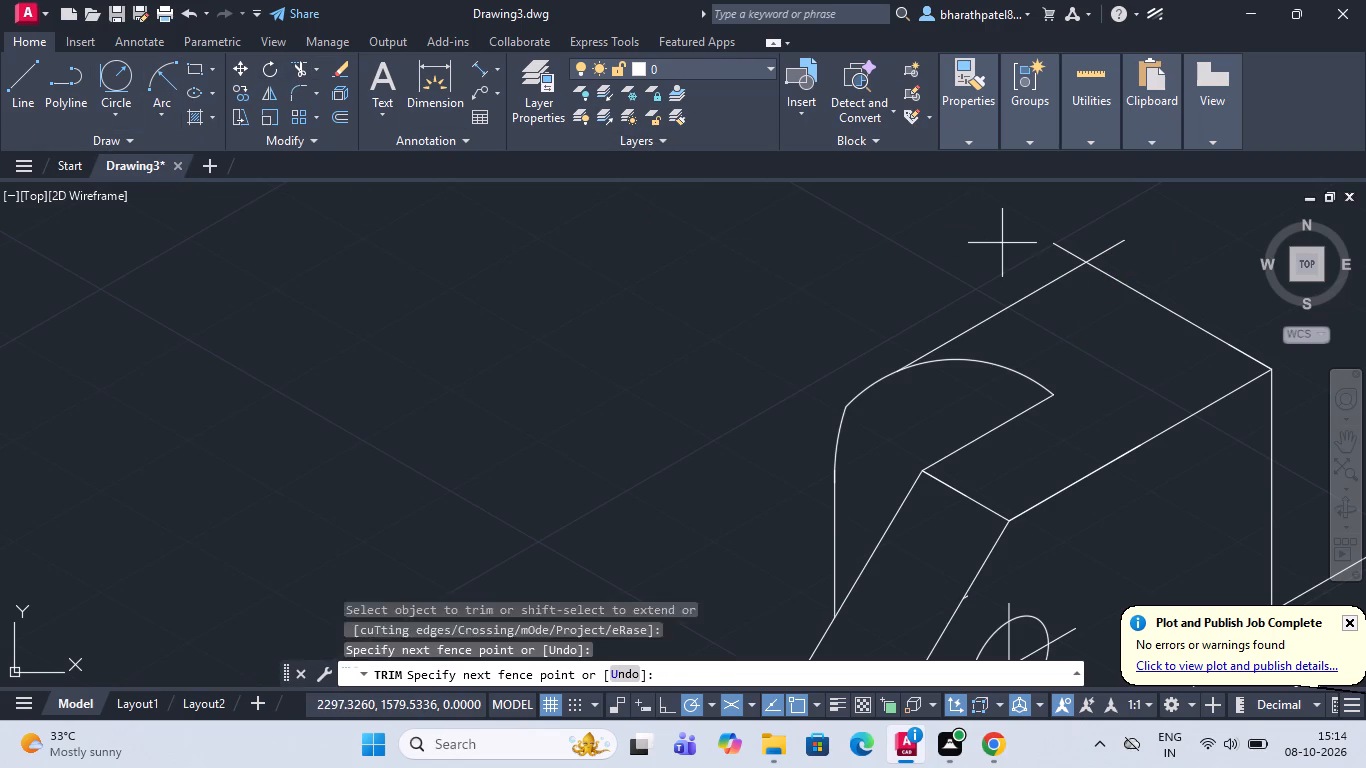
pyautogui.click(1144, 257)
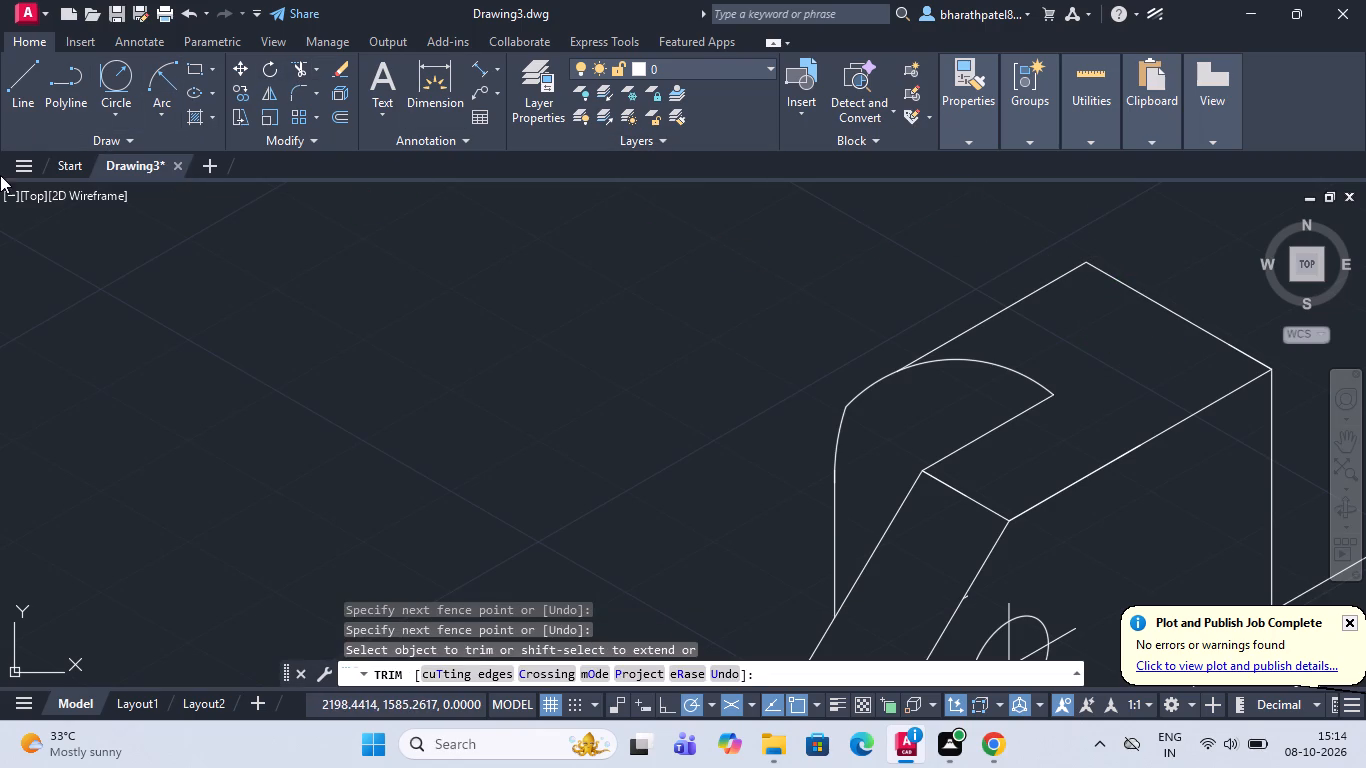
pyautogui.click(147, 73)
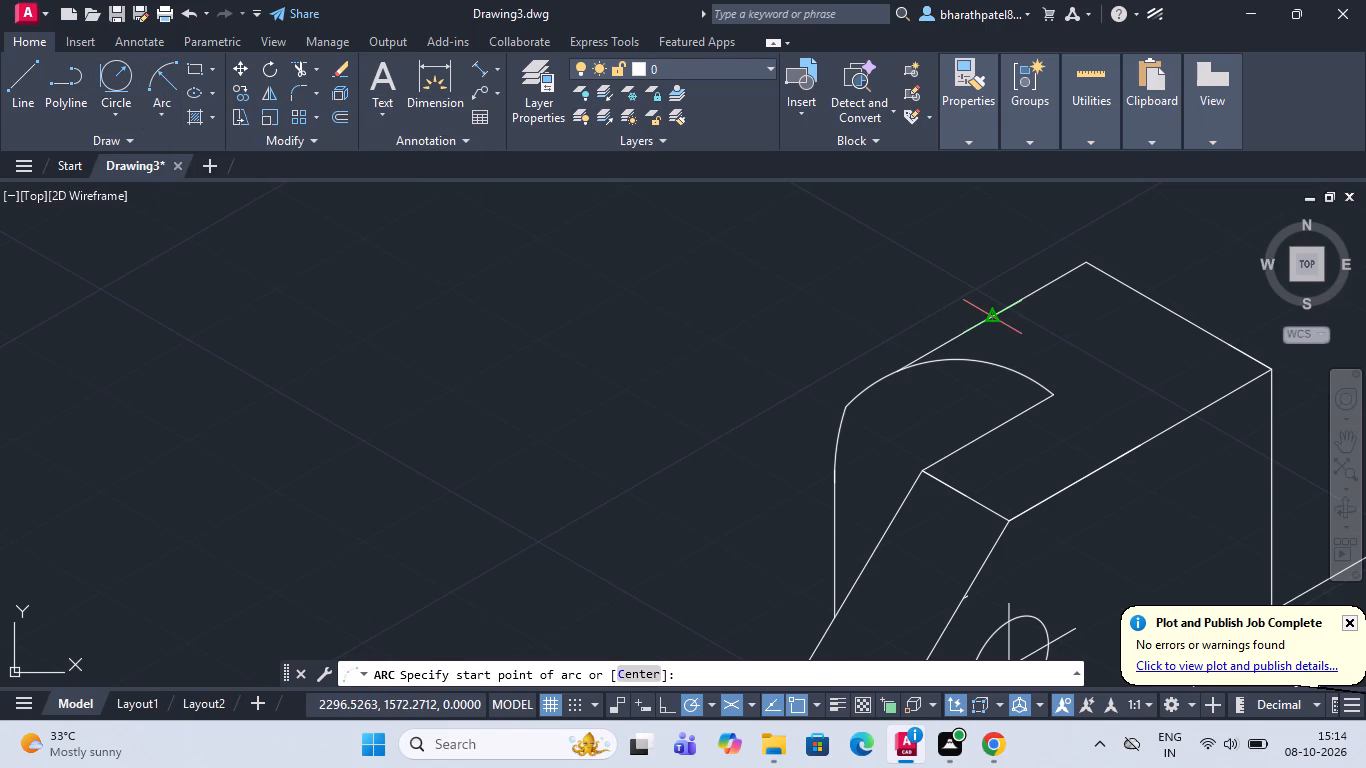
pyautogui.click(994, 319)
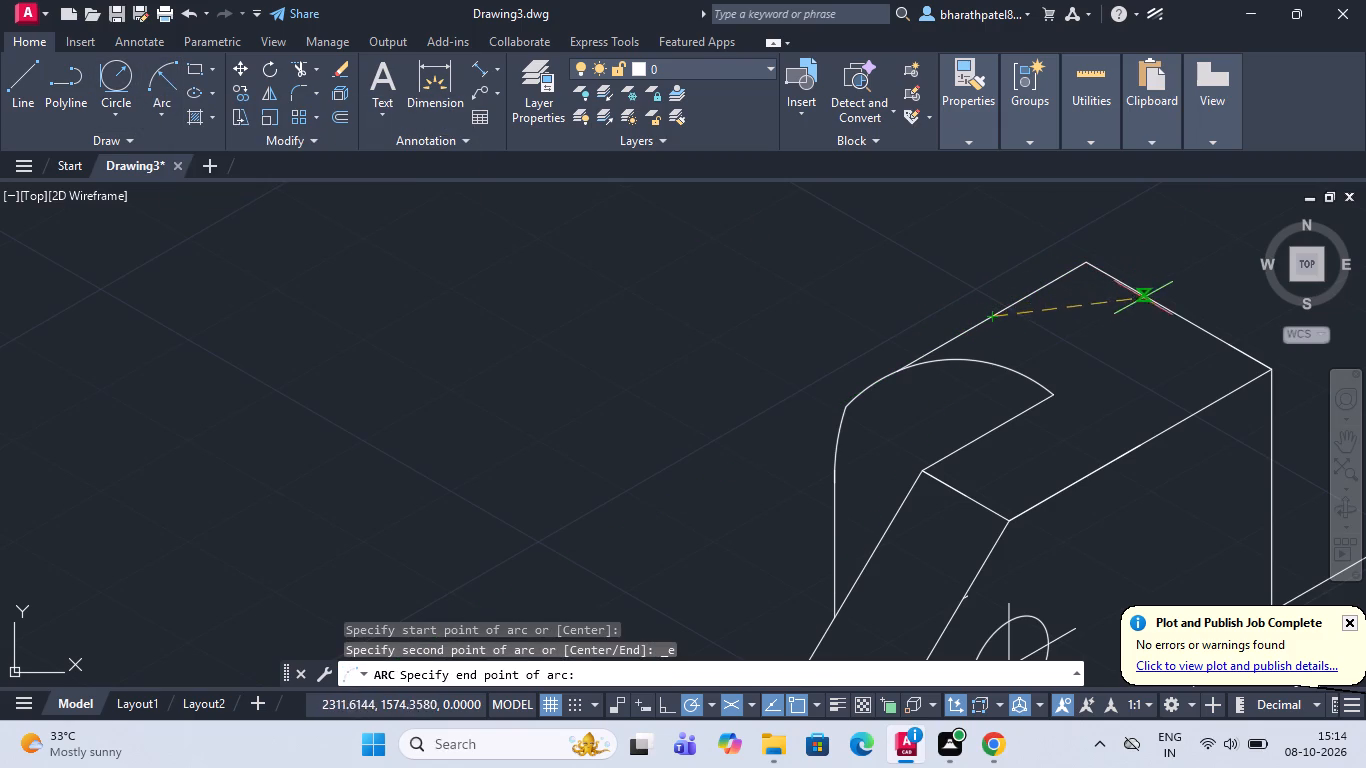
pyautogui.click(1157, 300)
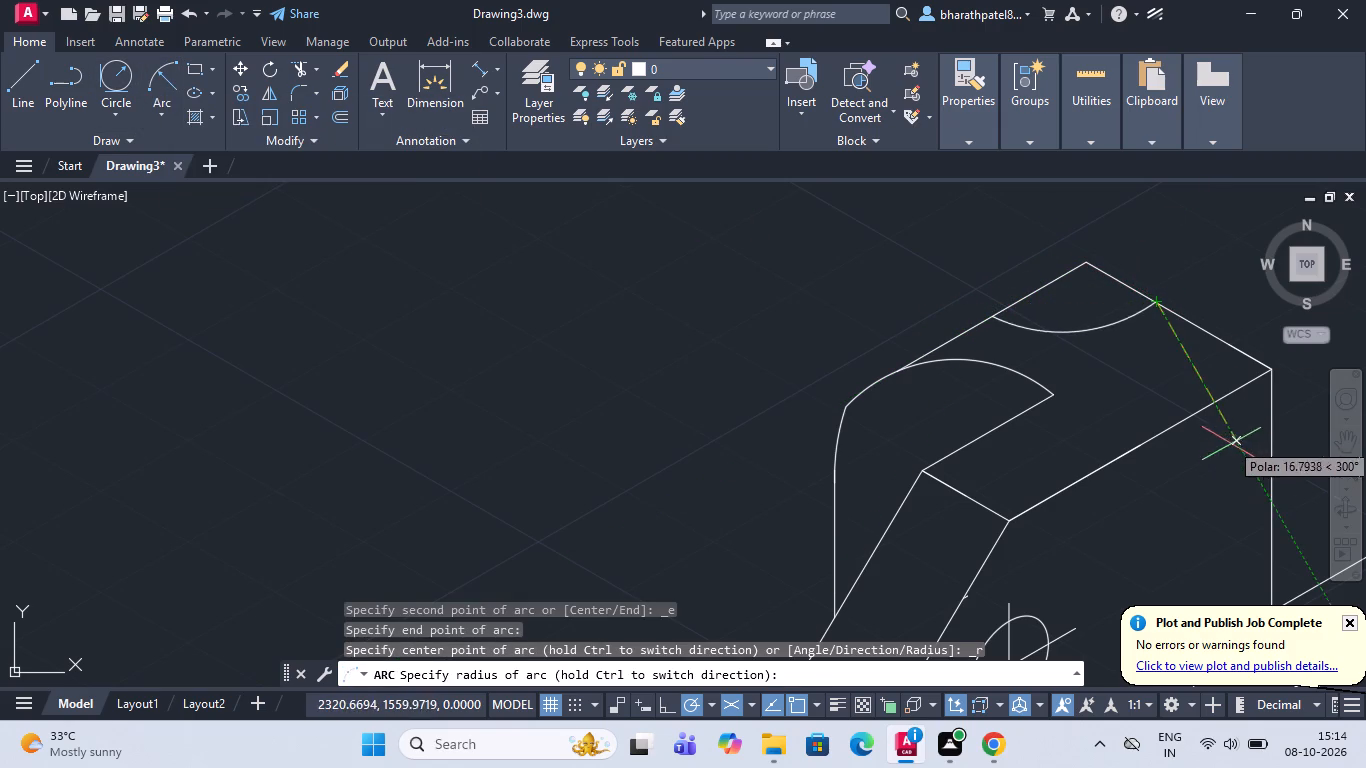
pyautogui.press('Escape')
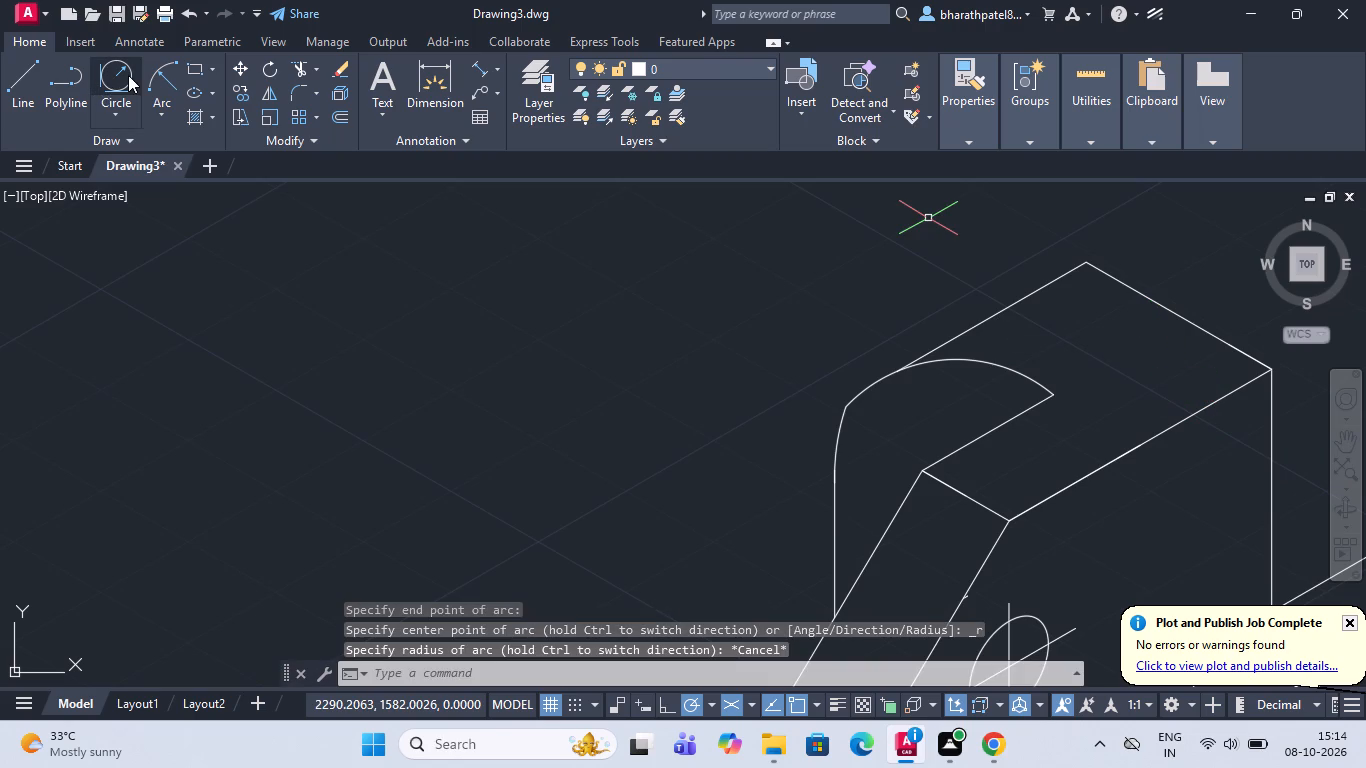
# Draw a start-end-radius arc across the rear upright's back top corner, joining its two edges, picking the radius freehand.
pyautogui.click(161, 77)
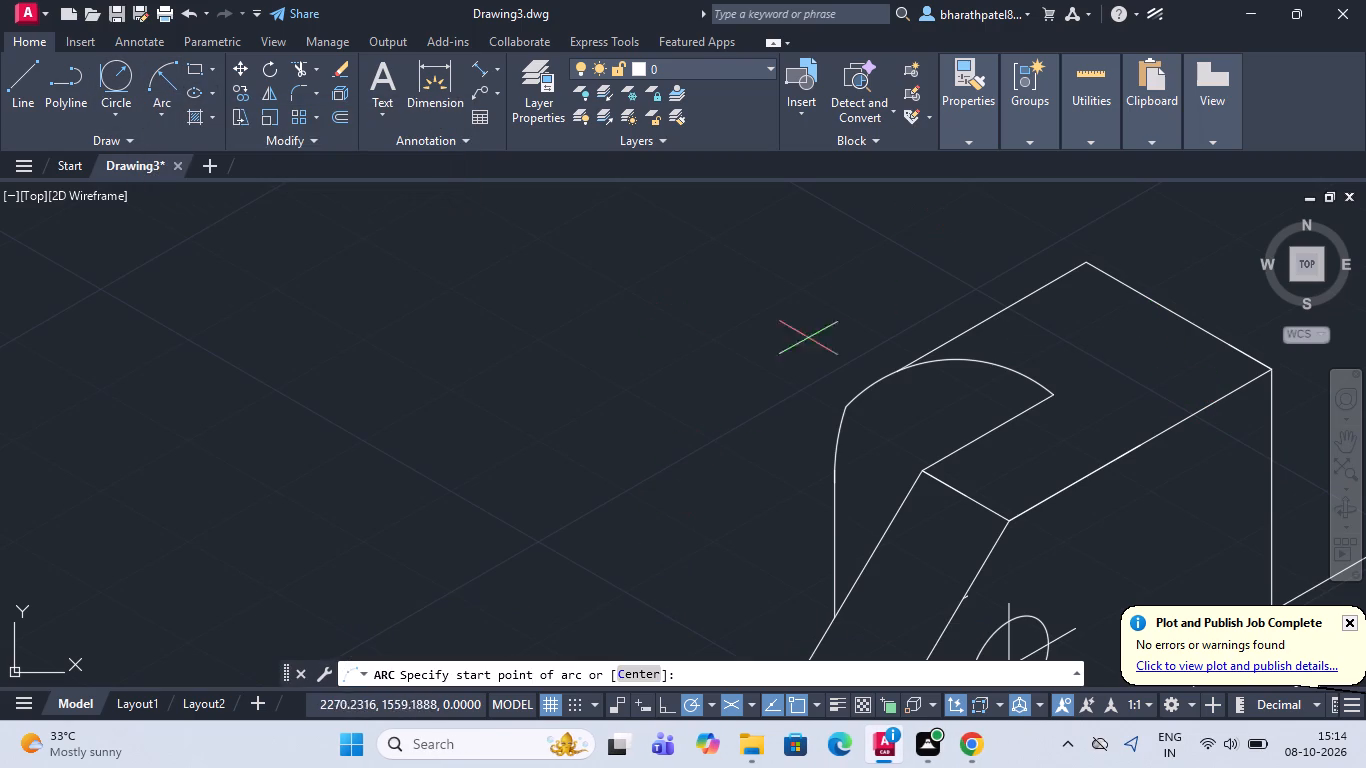
pyautogui.click(1119, 282)
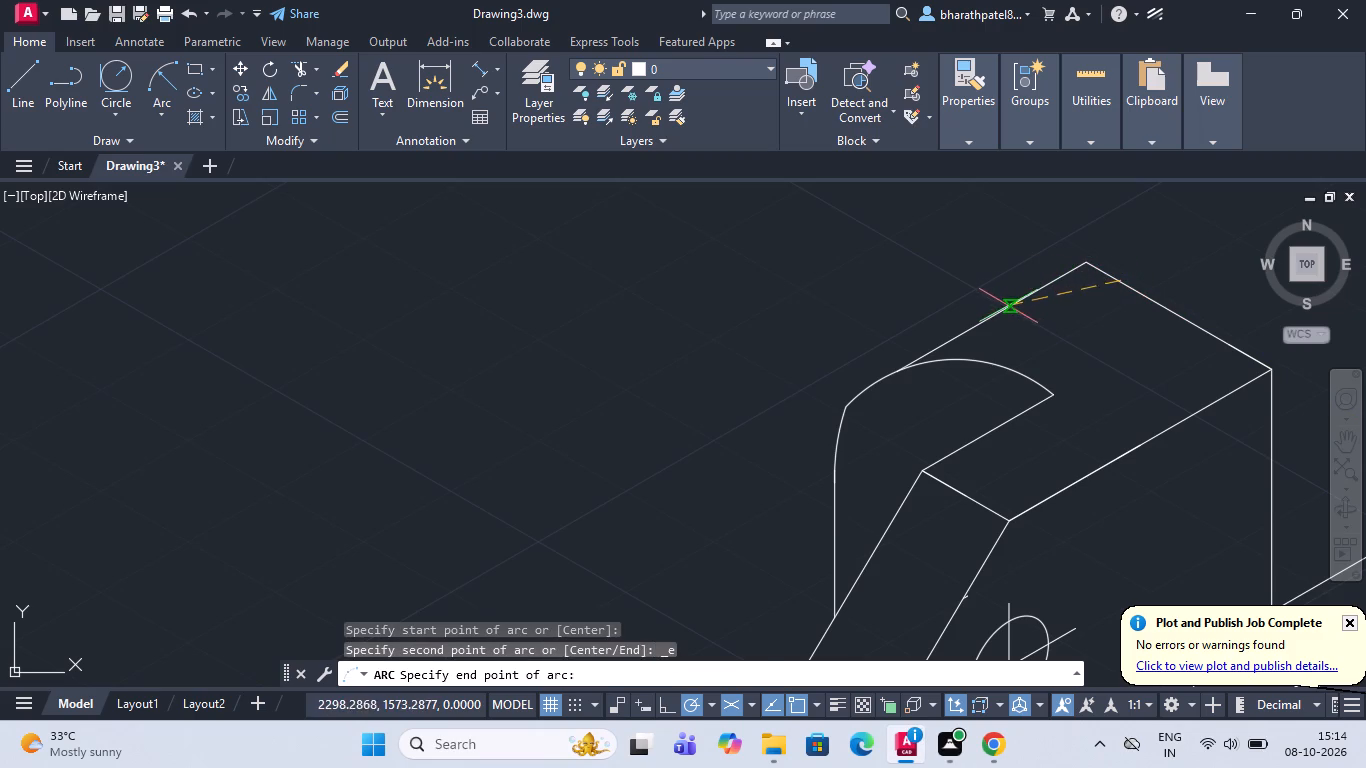
pyautogui.click(1008, 306)
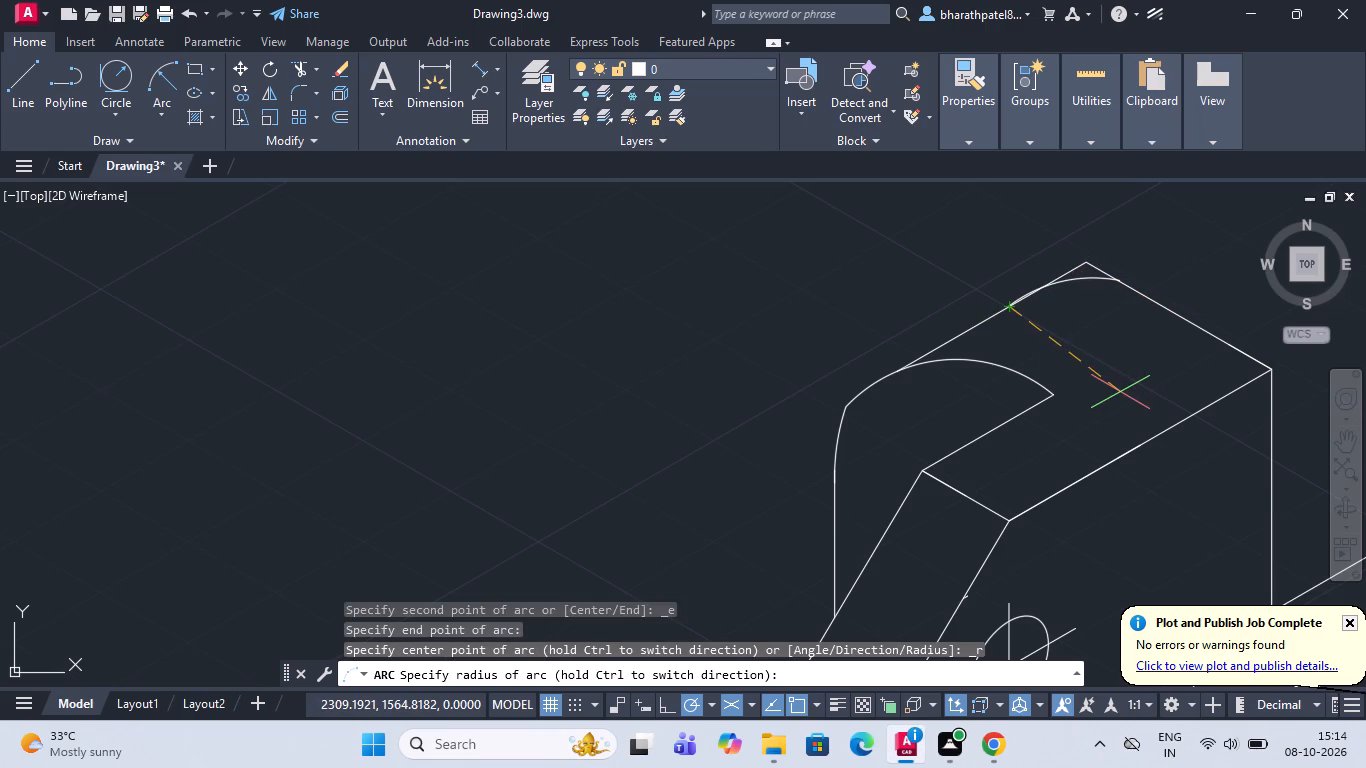
pyautogui.click(1120, 392)
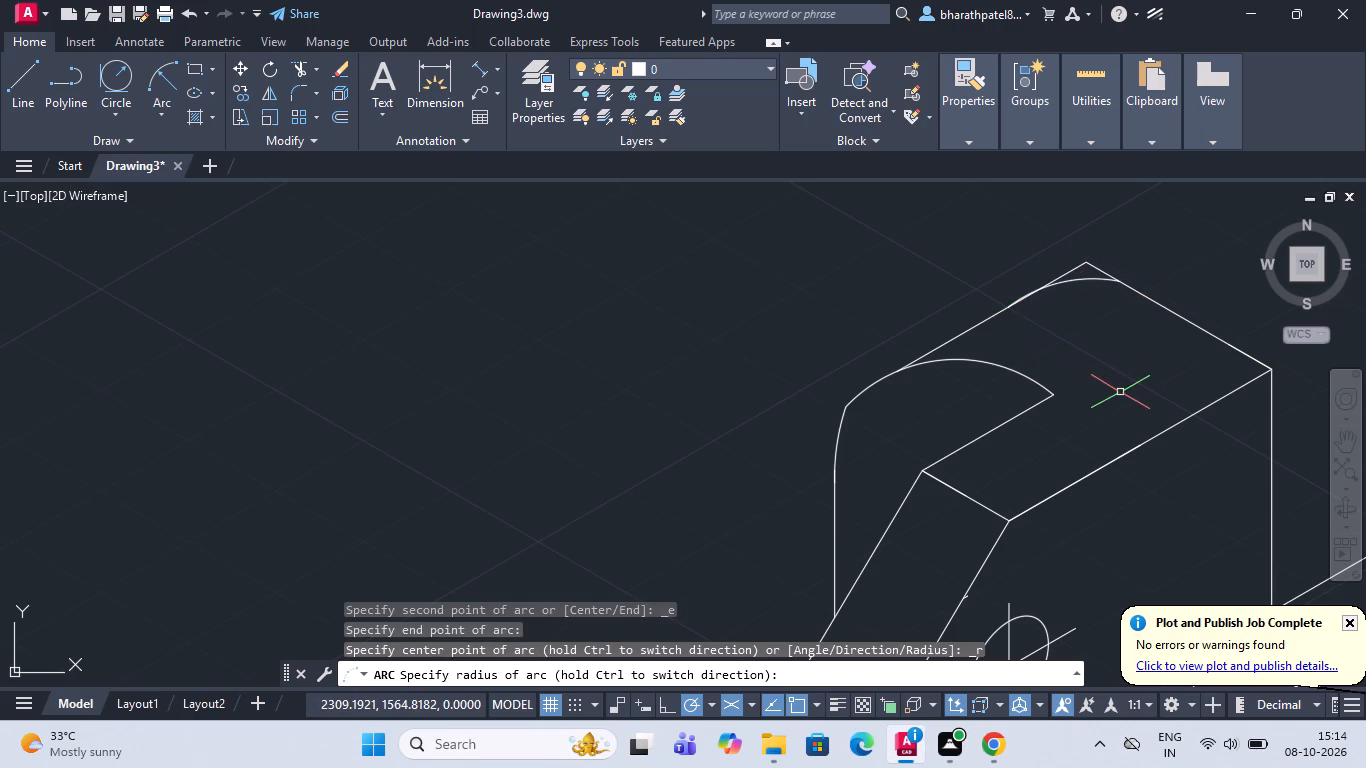
# Trim the arc's overshooting end and the sharp corner lines outside it at the rear upright's back top.
pyautogui.click(295, 64)
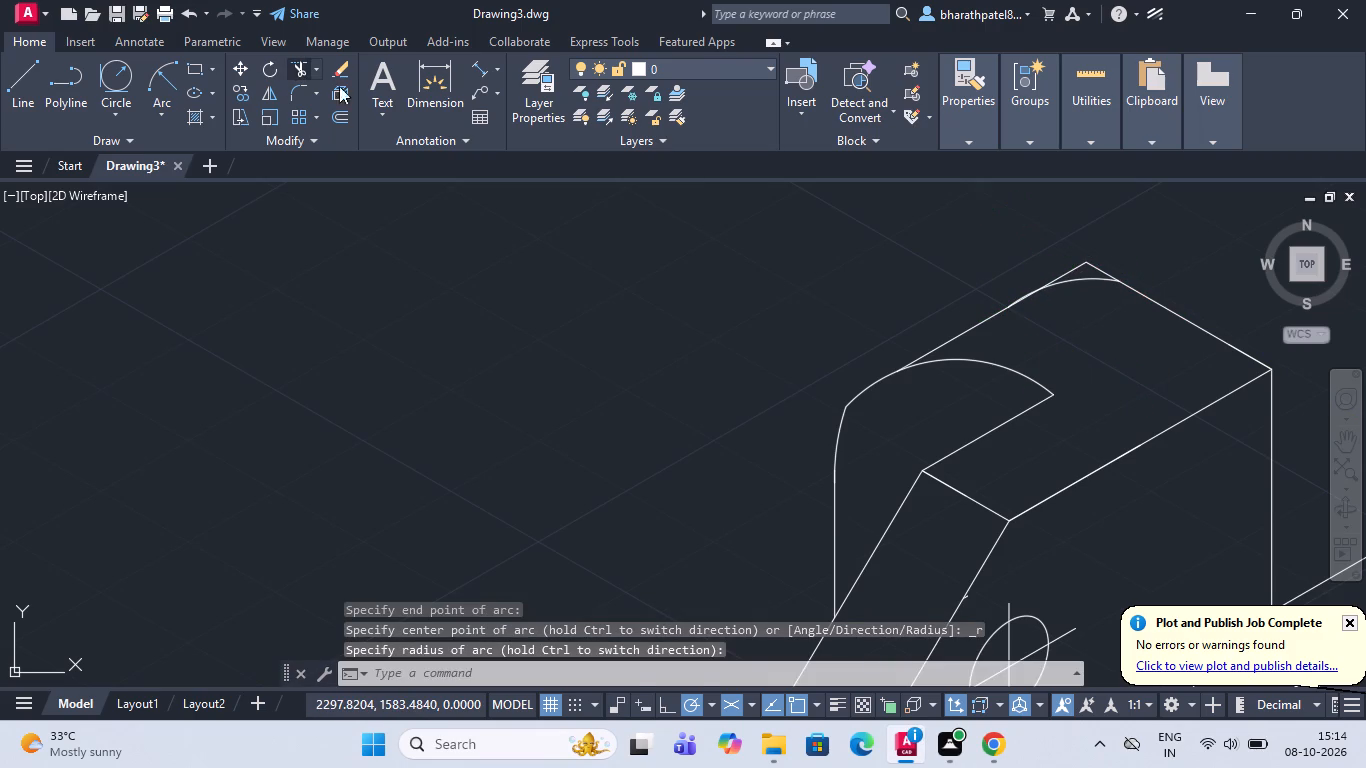
pyautogui.scroll(3, 1118, 308)
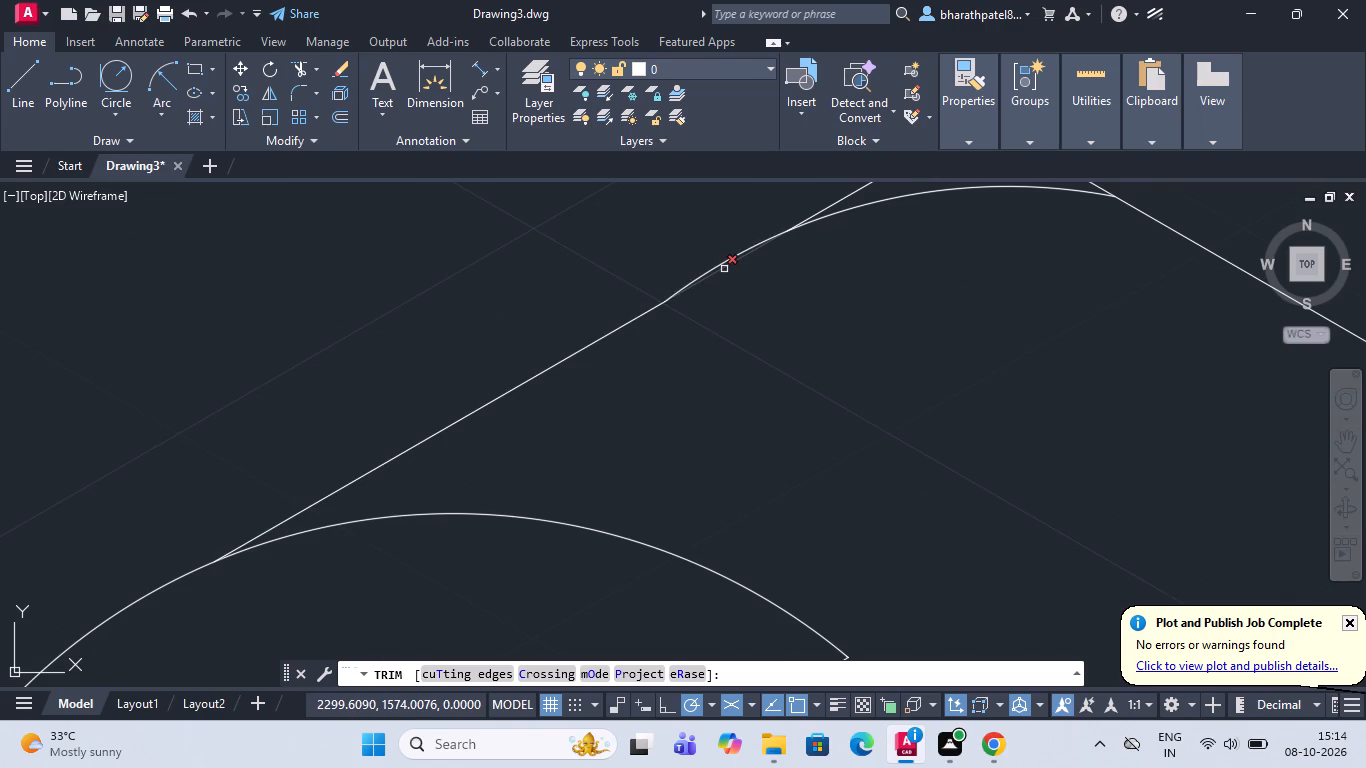
pyautogui.click(721, 266)
pyautogui.scroll(-2, 770, 366)
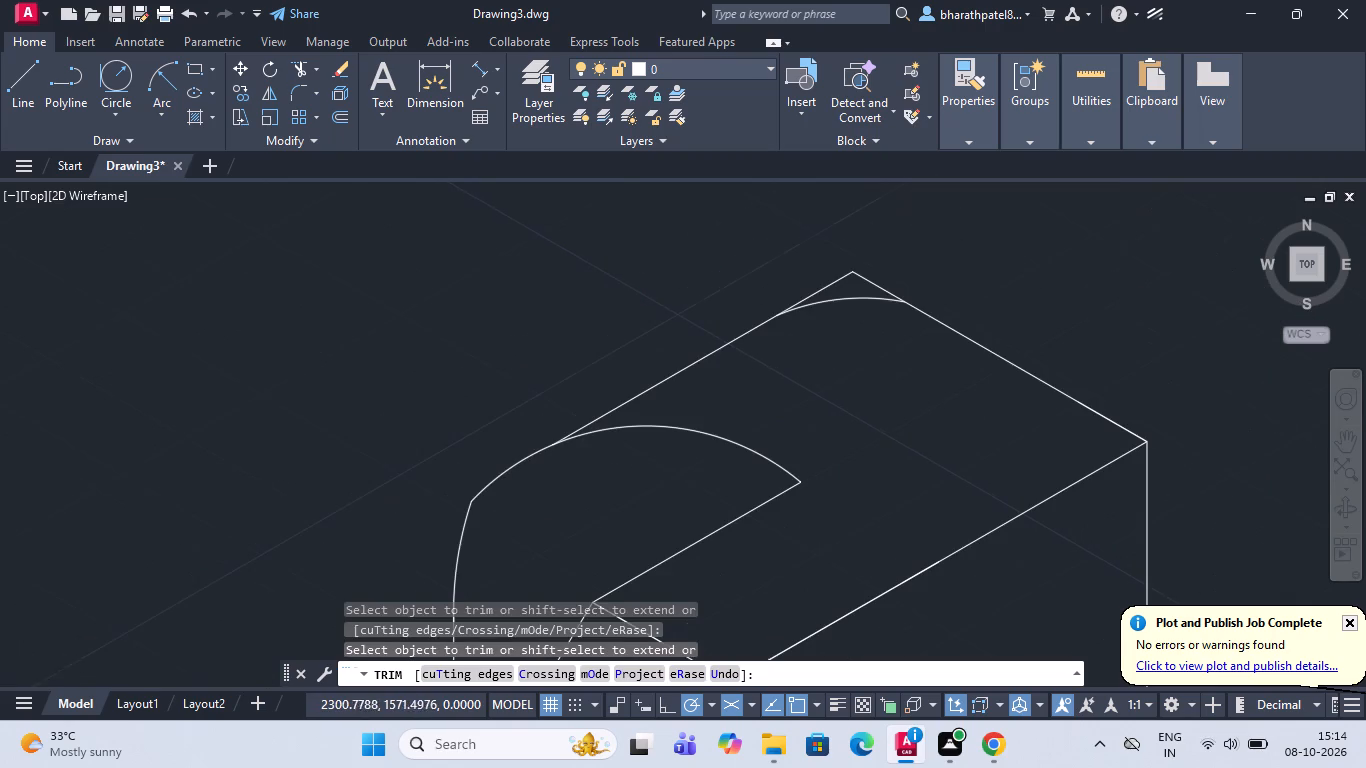
pyautogui.scroll(2, 997, 265)
pyautogui.moveTo(405, 286); pyautogui.dragTo(455, 291)
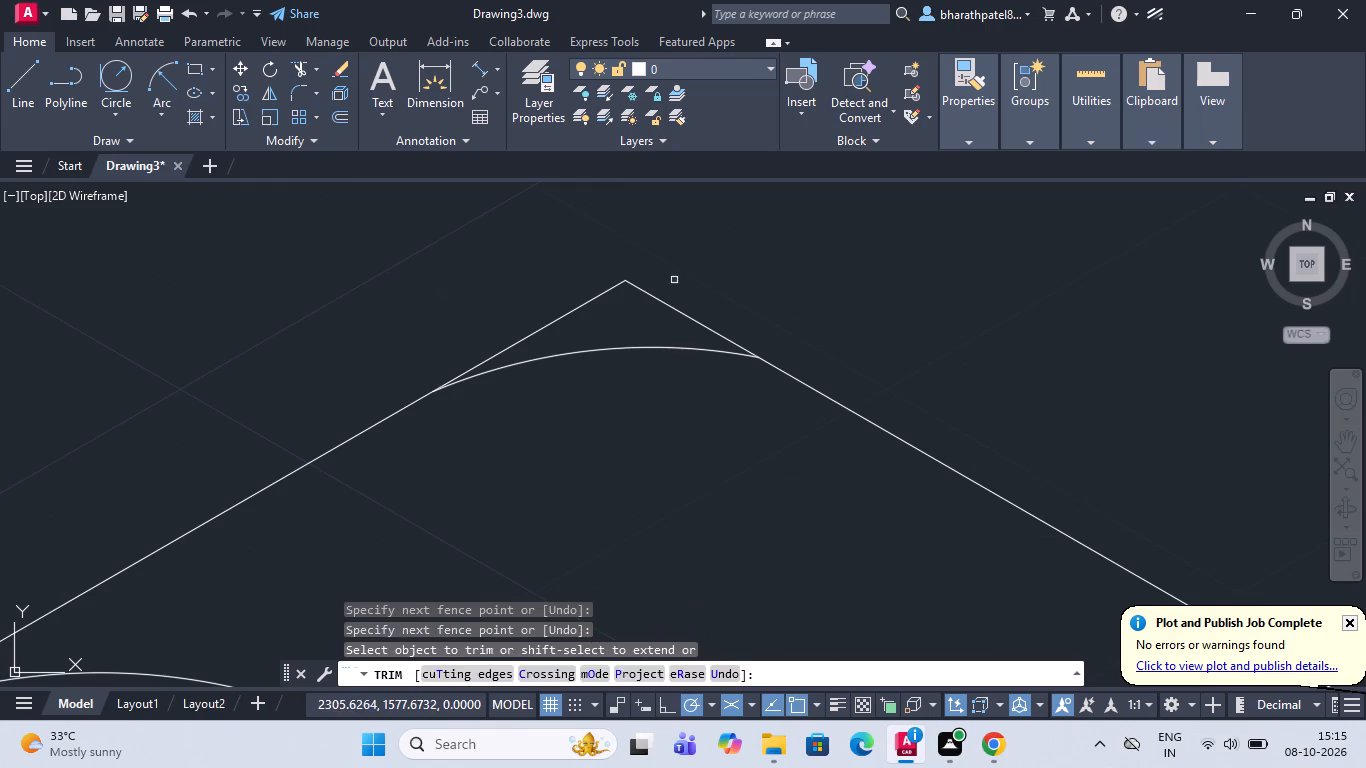
pyautogui.moveTo(802, 282); pyautogui.dragTo(789, 294)
pyautogui.click(527, 314)
# Remove all the leftover partial linework beside the finished bracket using freehand Trim fences.
pyautogui.scroll(-2, 550, 296)
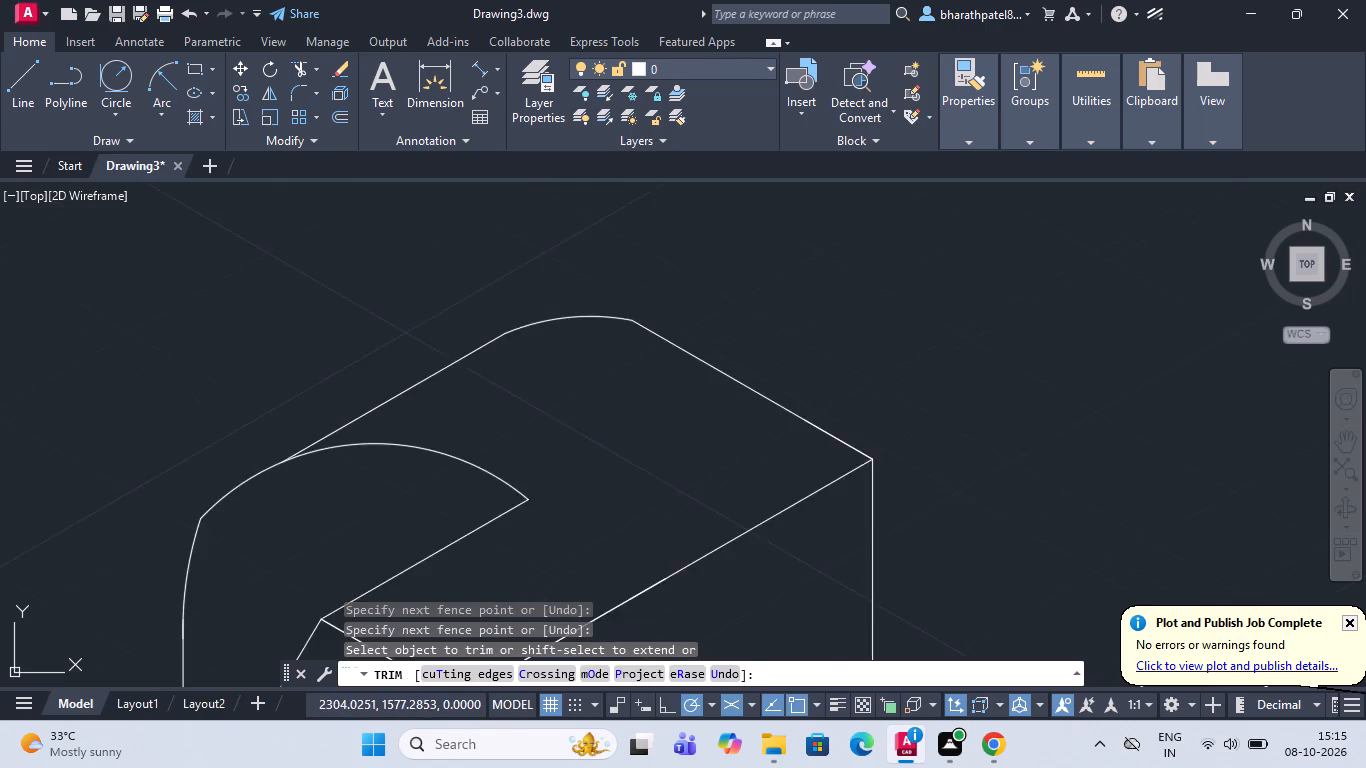
pyautogui.scroll(-3, 550, 296)
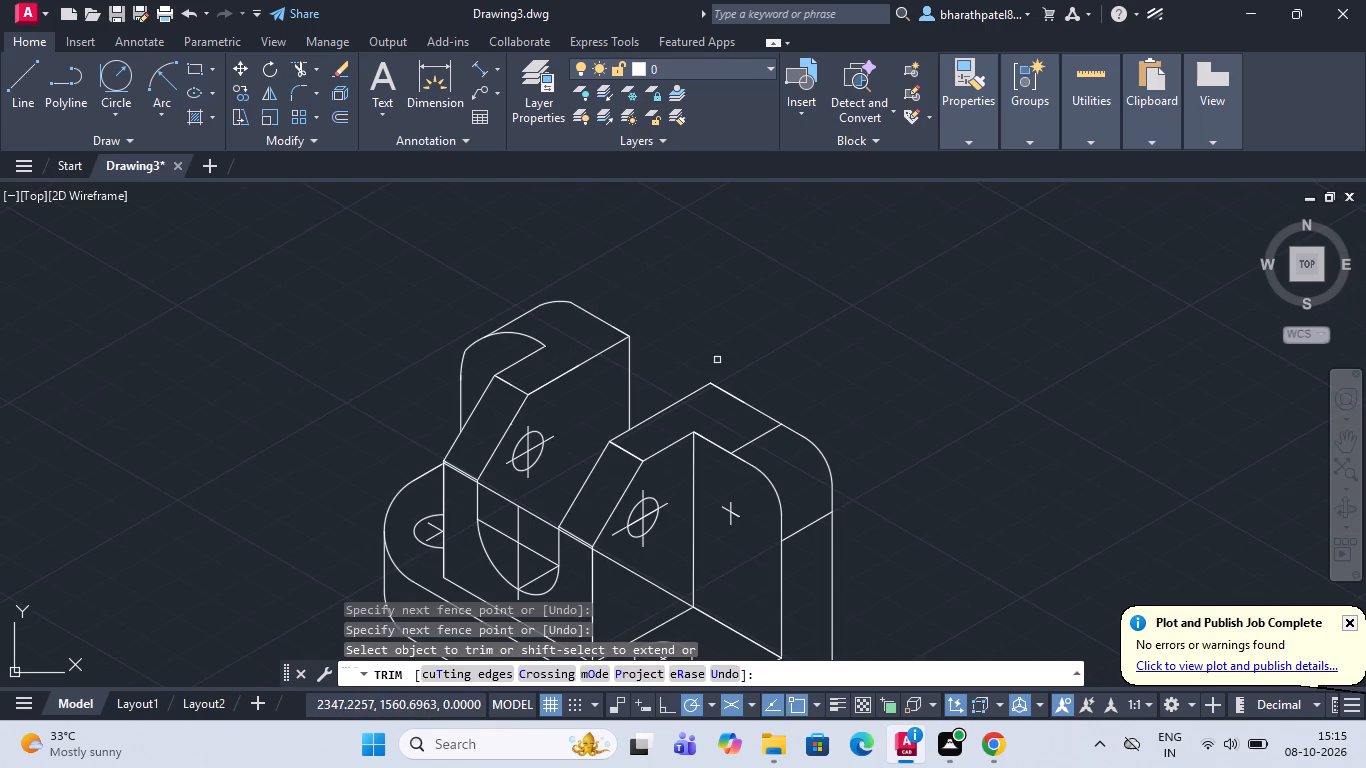
pyautogui.scroll(-2, 693, 327)
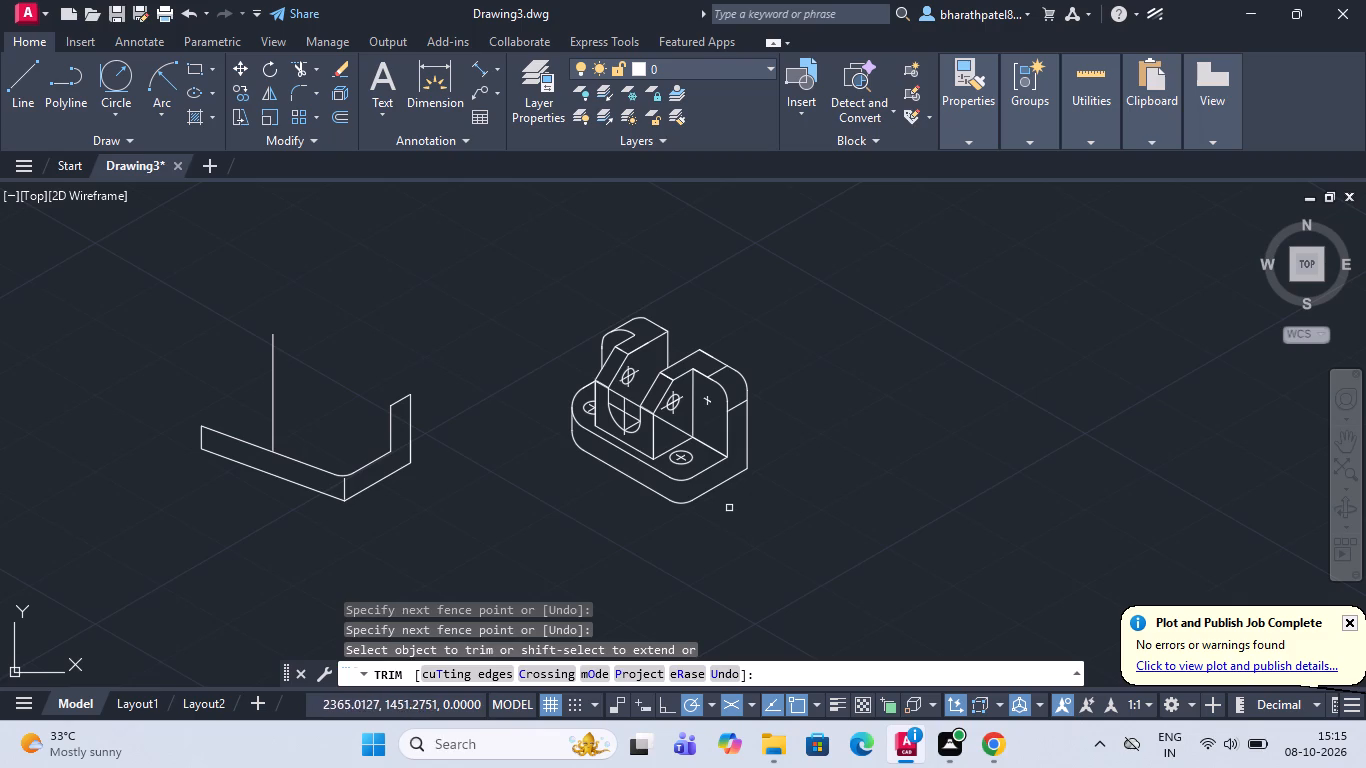
pyautogui.moveTo(73, 271); pyautogui.dragTo(122, 442)
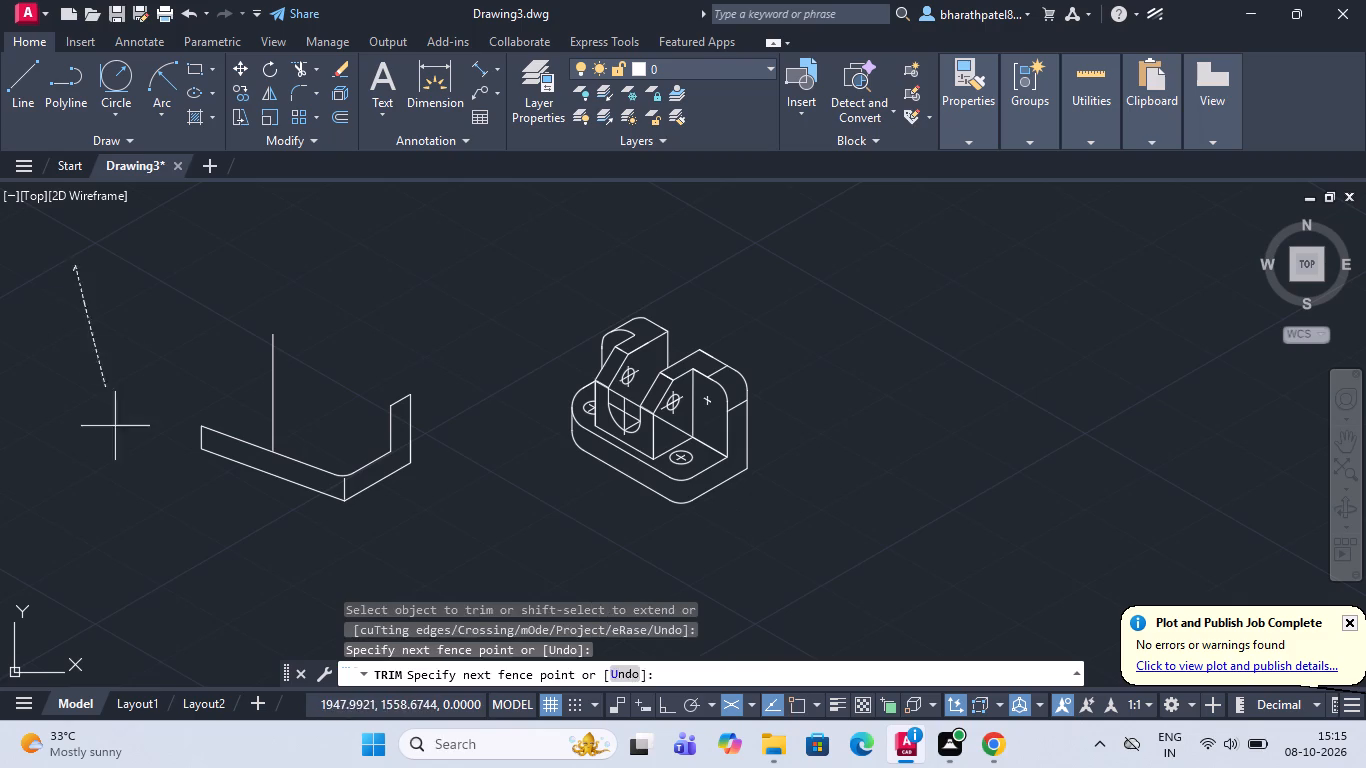
pyautogui.moveTo(122, 442); pyautogui.dragTo(129, 453)
pyautogui.moveTo(137, 263); pyautogui.dragTo(140, 327)
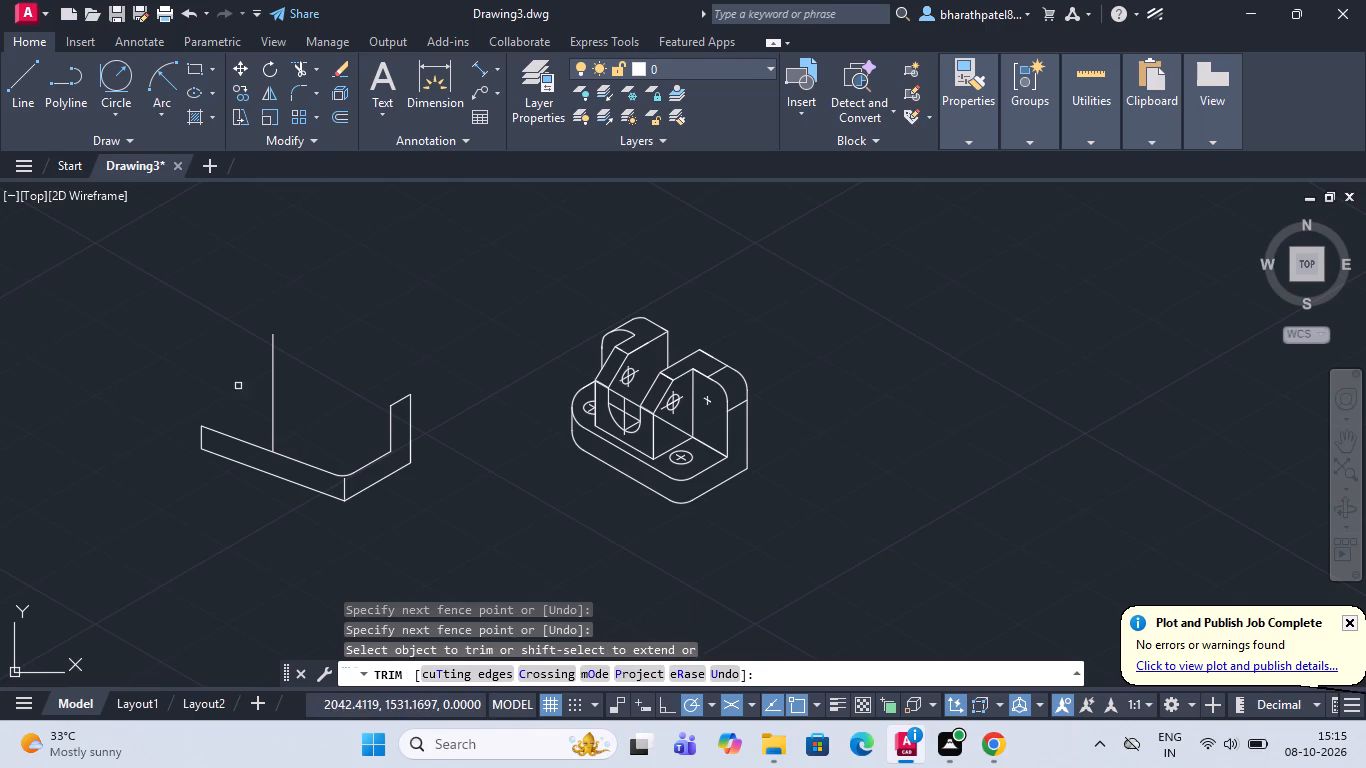
pyautogui.moveTo(263, 308); pyautogui.dragTo(345, 452)
pyautogui.moveTo(299, 362); pyautogui.dragTo(127, 524)
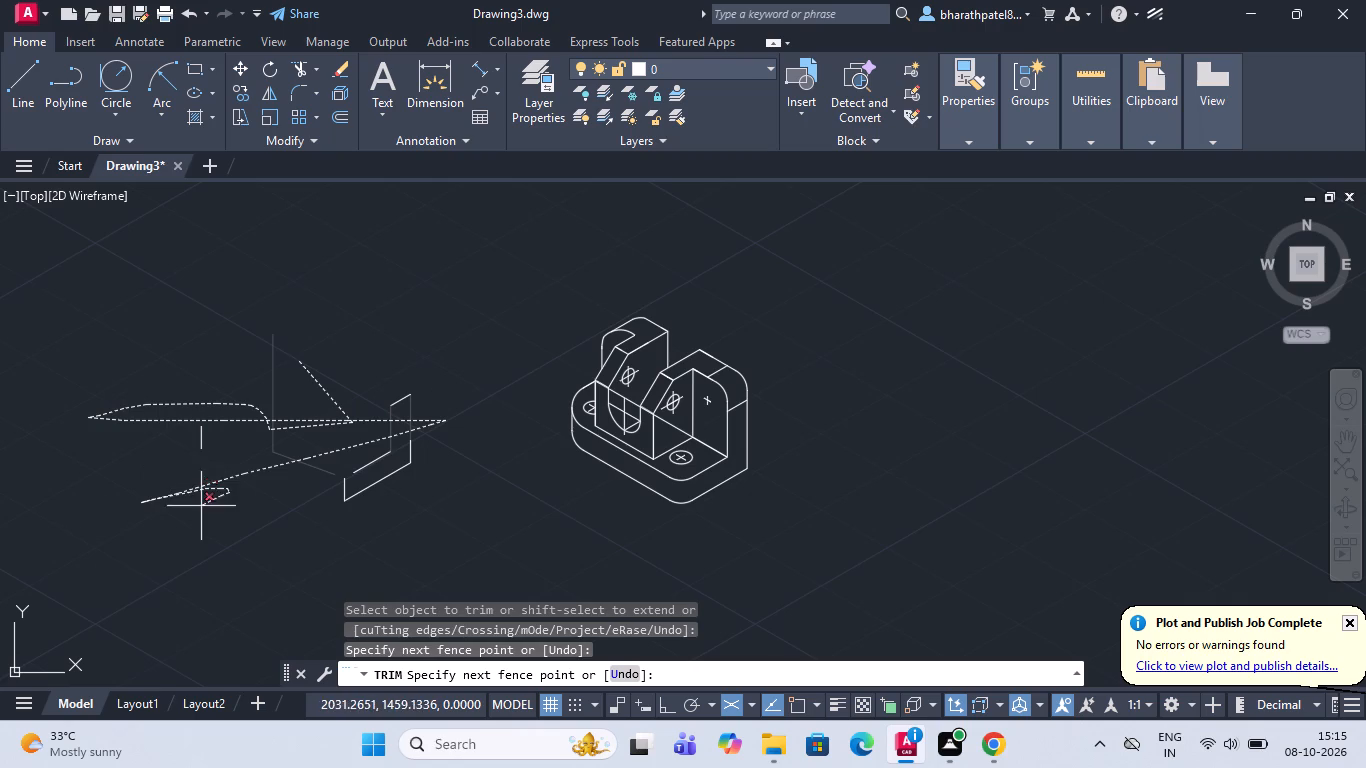
pyautogui.moveTo(127, 524); pyautogui.dragTo(363, 455)
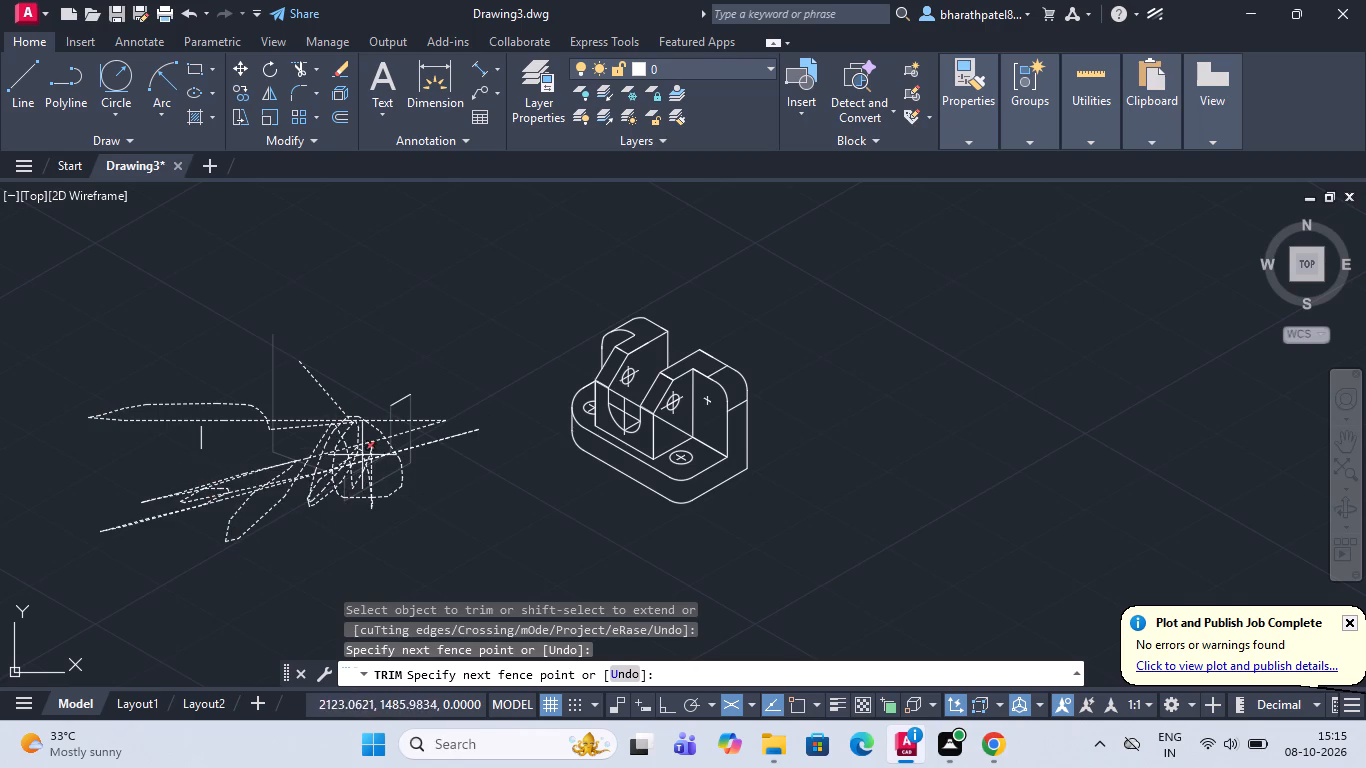
pyautogui.moveTo(363, 455); pyautogui.dragTo(185, 366)
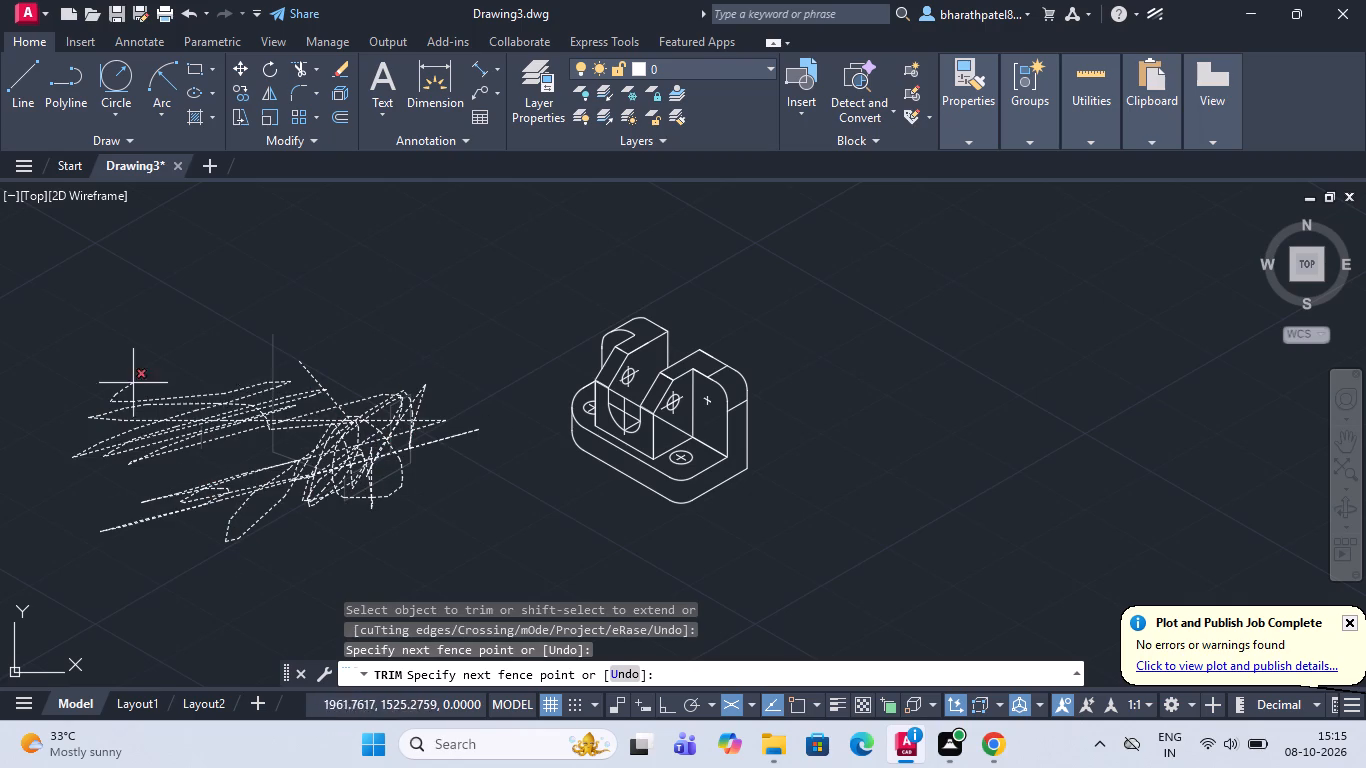
pyautogui.moveTo(185, 366); pyautogui.dragTo(288, 382)
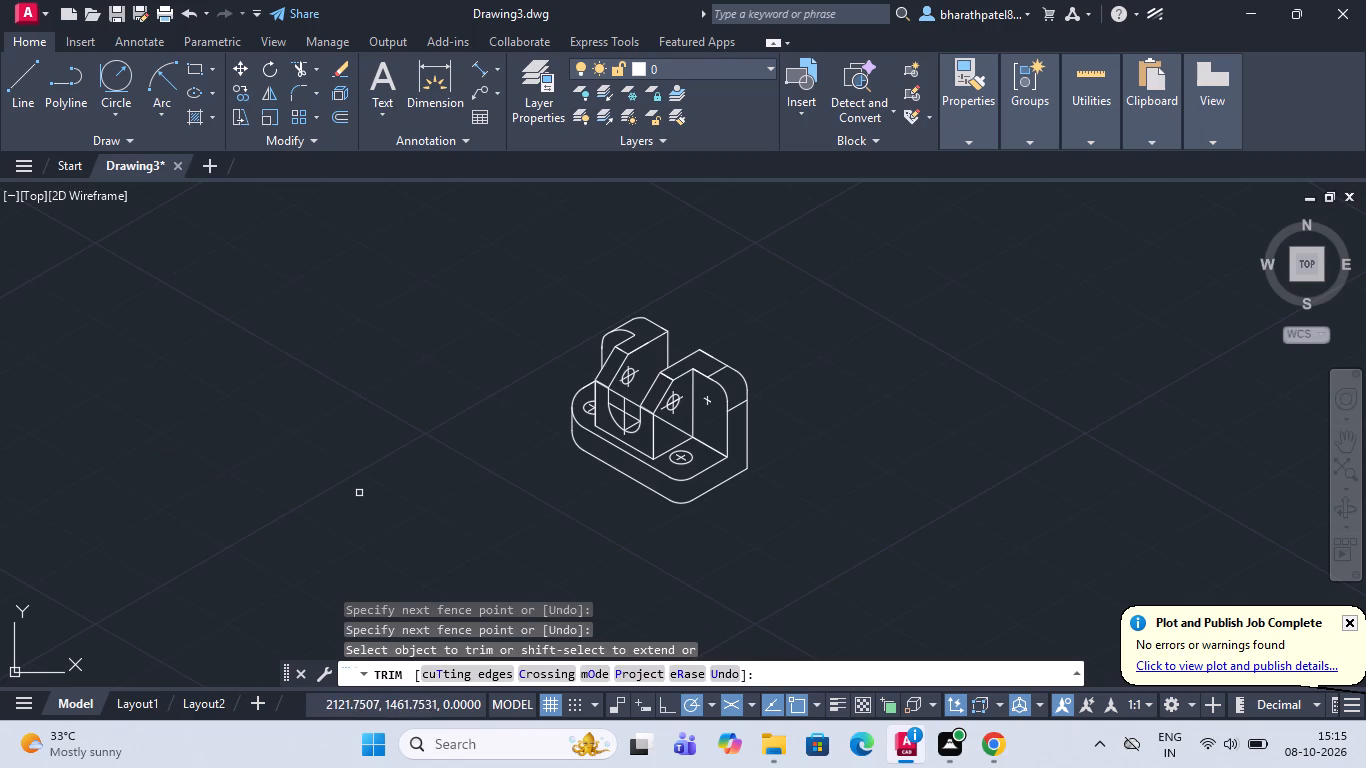
pyautogui.press('Escape')
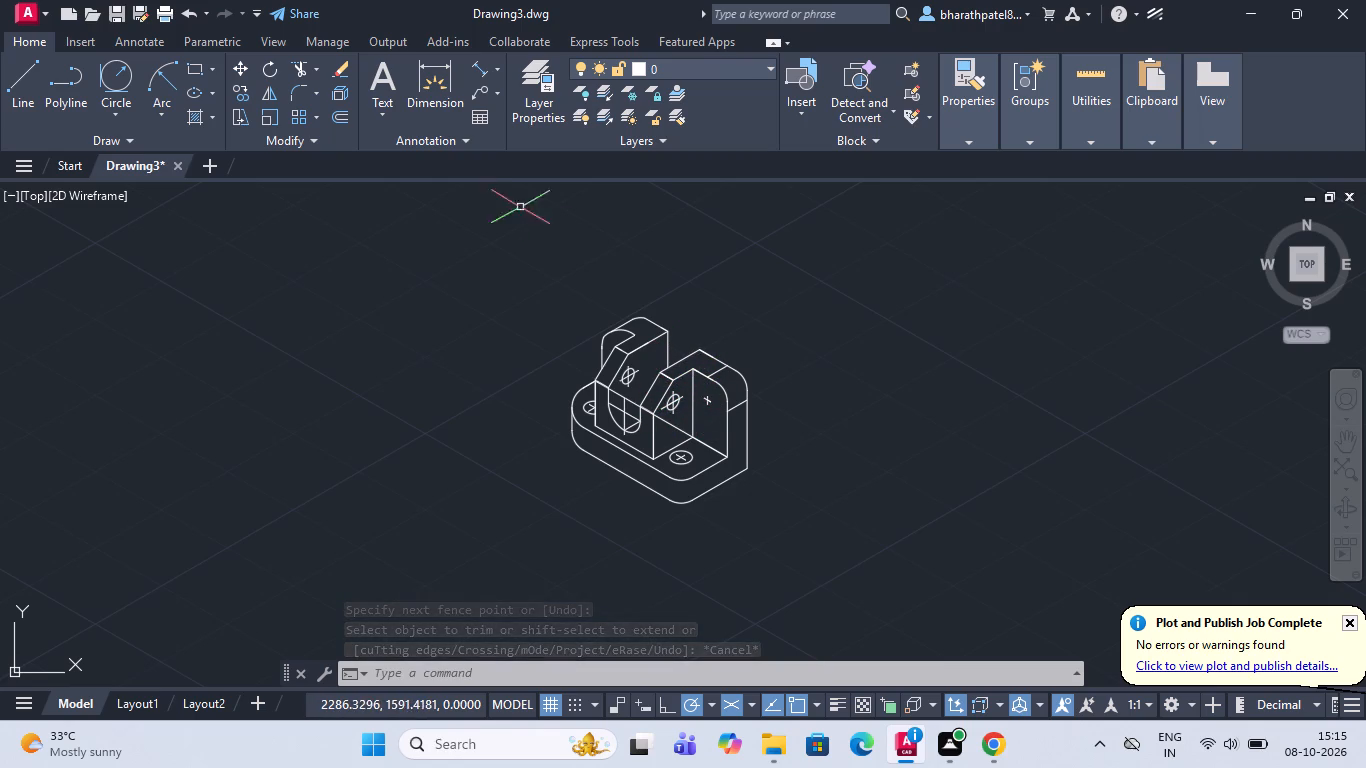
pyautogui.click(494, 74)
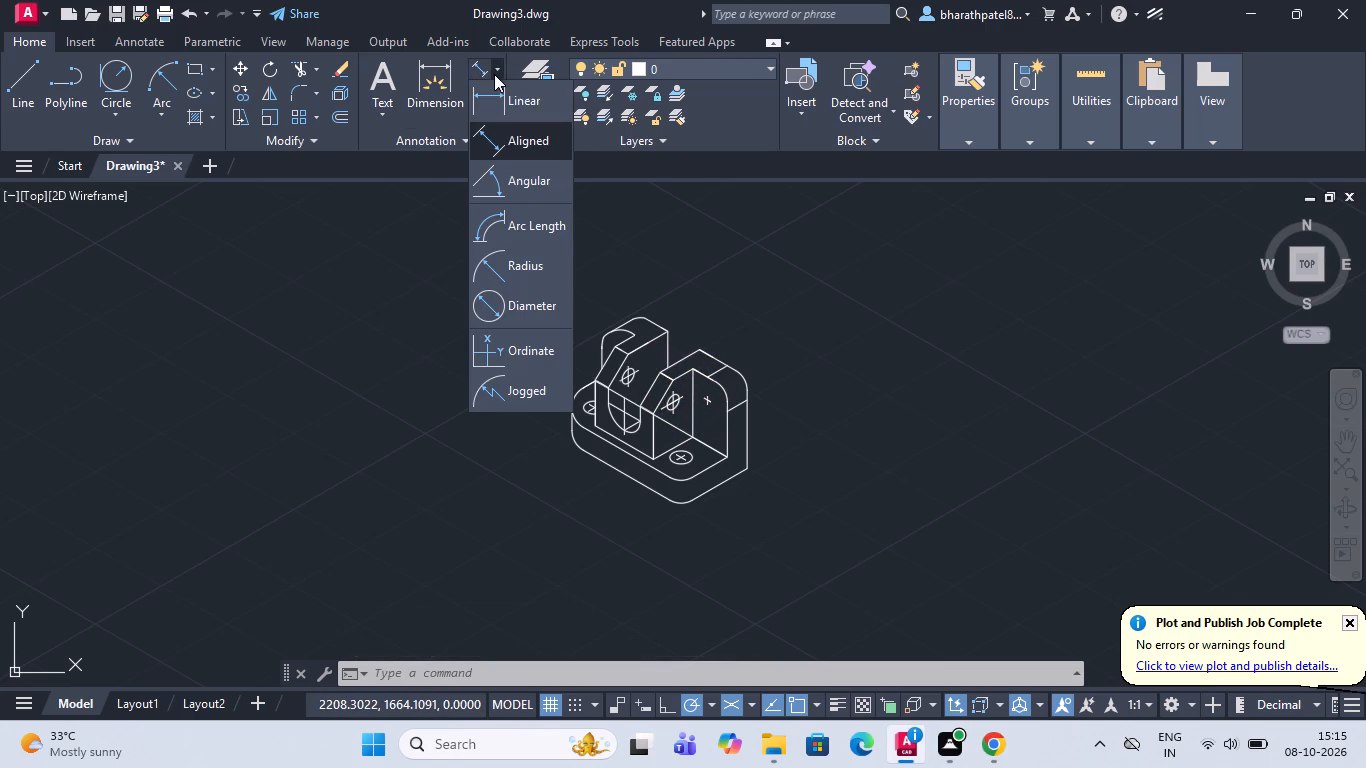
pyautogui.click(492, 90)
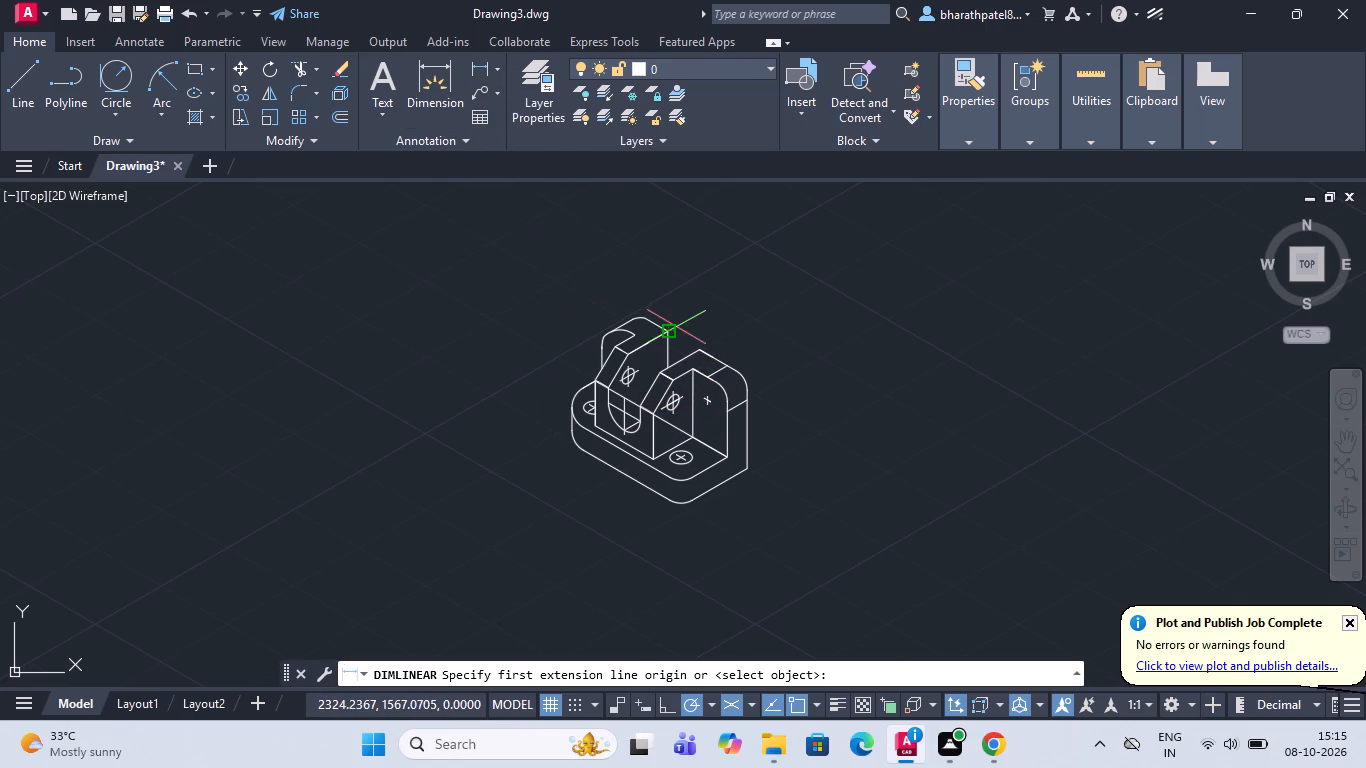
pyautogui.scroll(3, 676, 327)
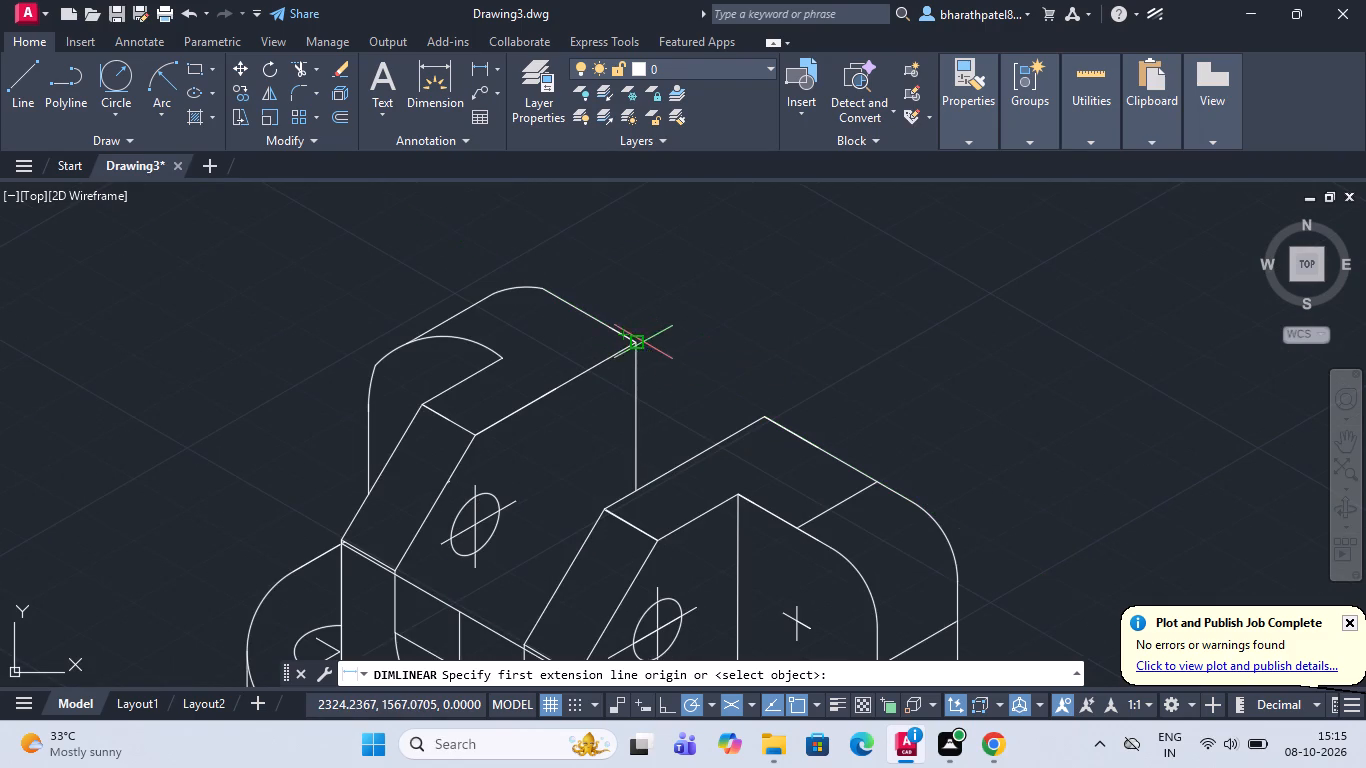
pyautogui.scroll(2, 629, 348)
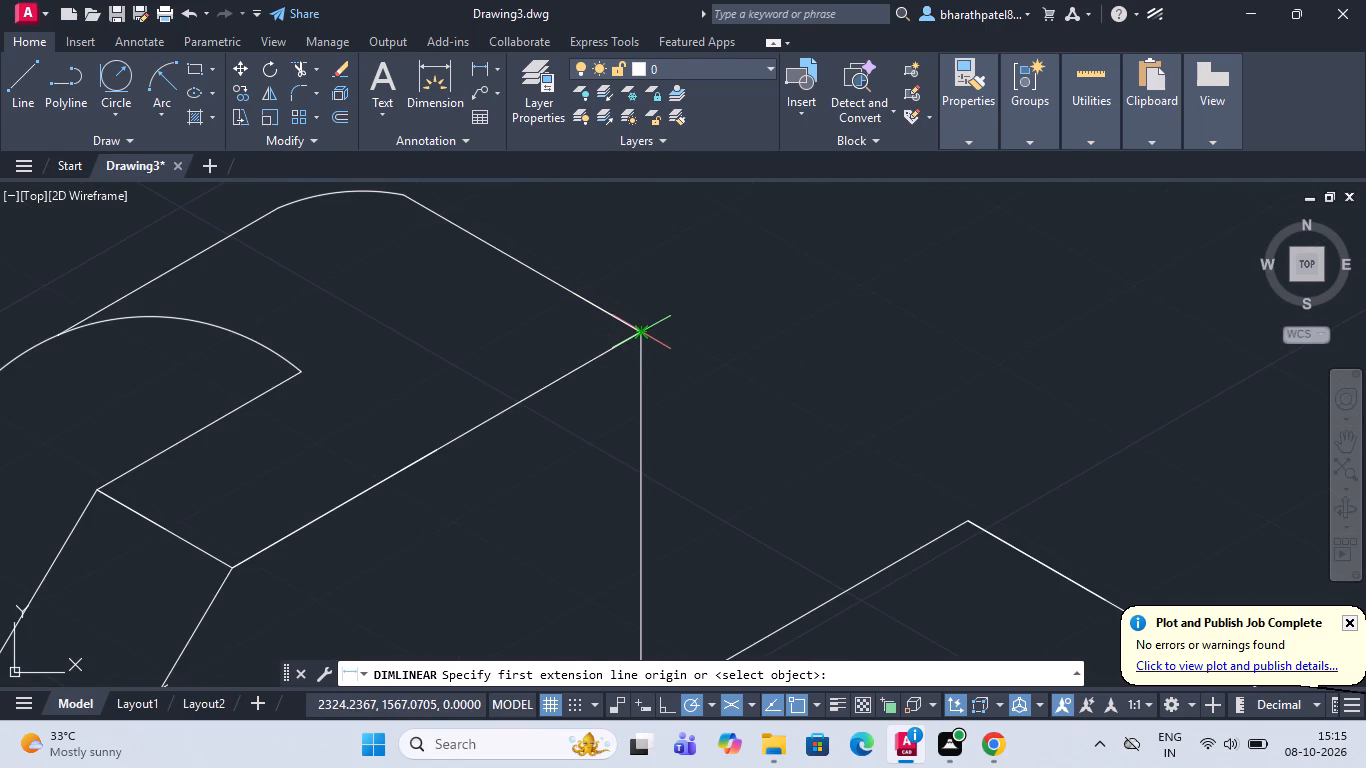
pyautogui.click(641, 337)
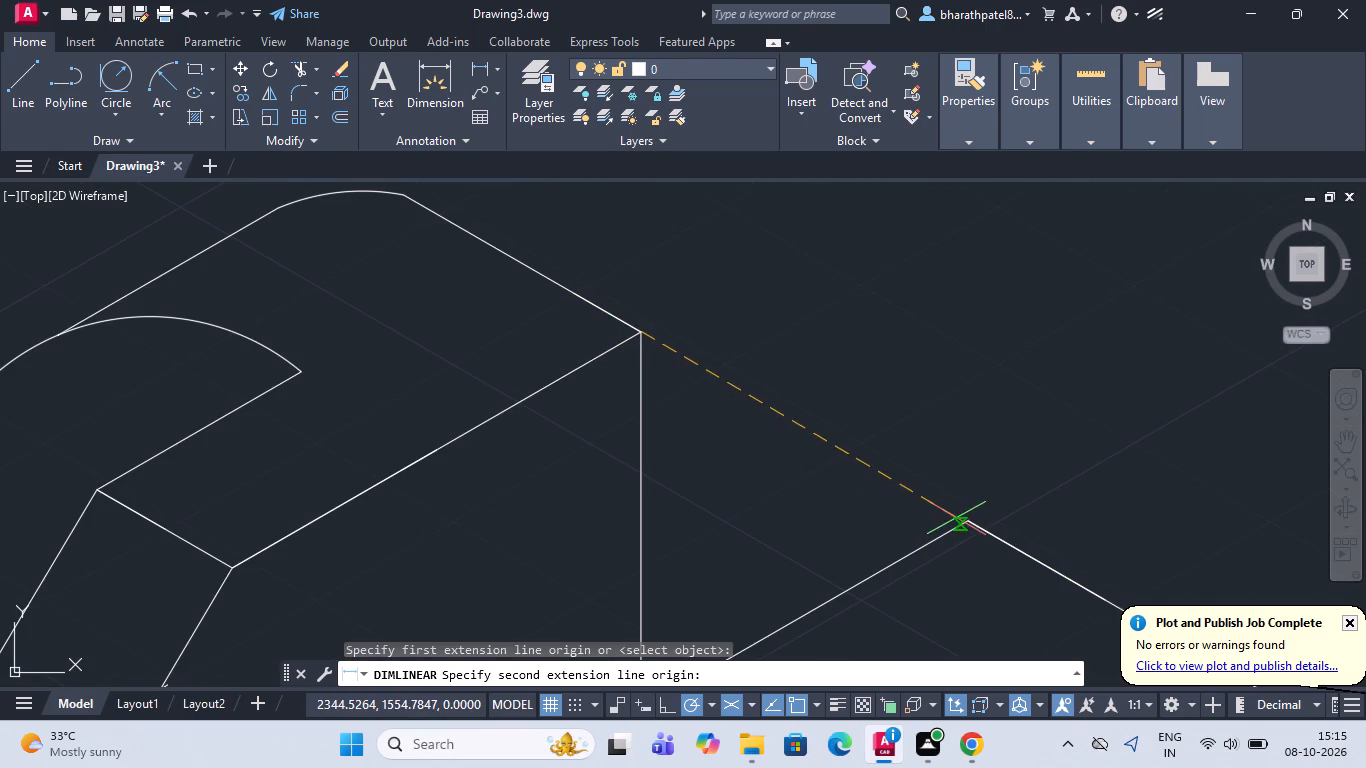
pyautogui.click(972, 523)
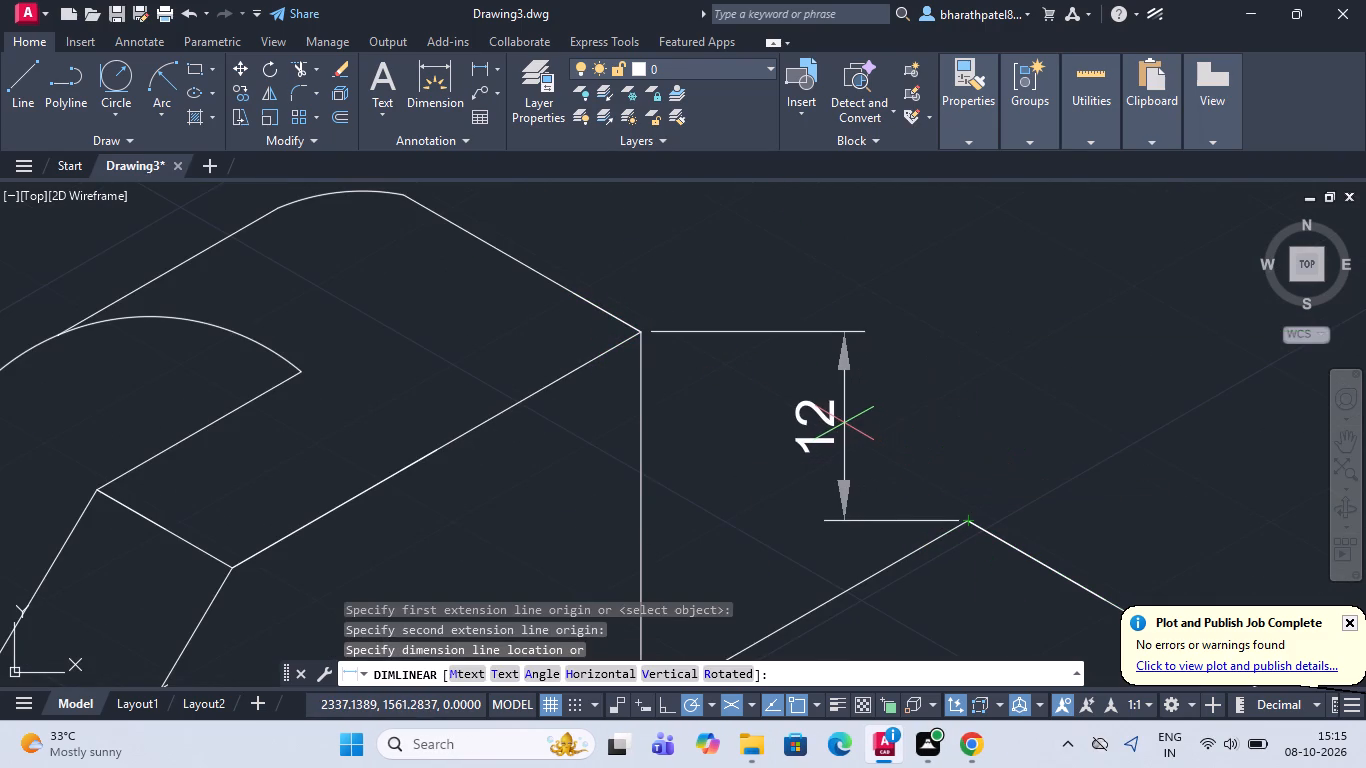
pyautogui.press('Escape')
# Add an aligned dimension between the facing top corners of the two uprights, offset outside the gap.
pyautogui.click(497, 66)
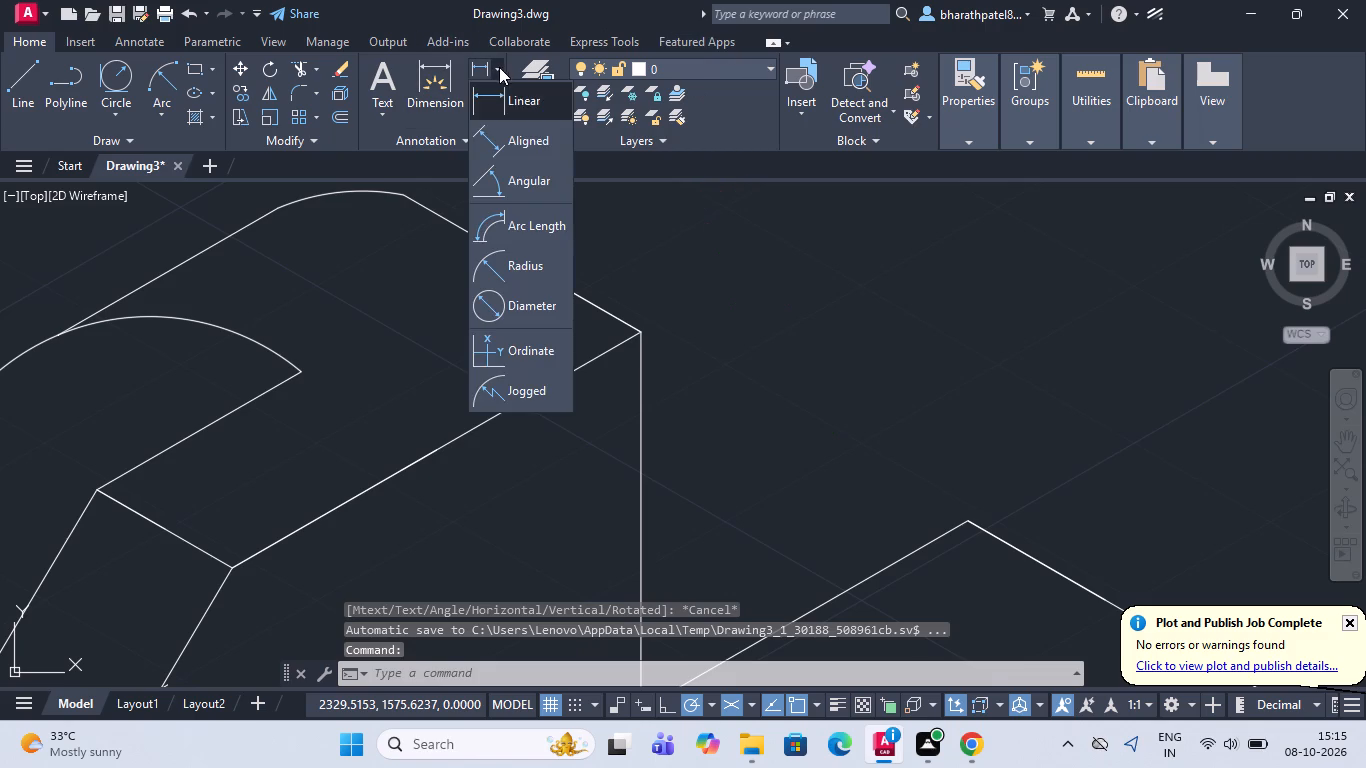
pyautogui.click(509, 144)
pyautogui.click(638, 340)
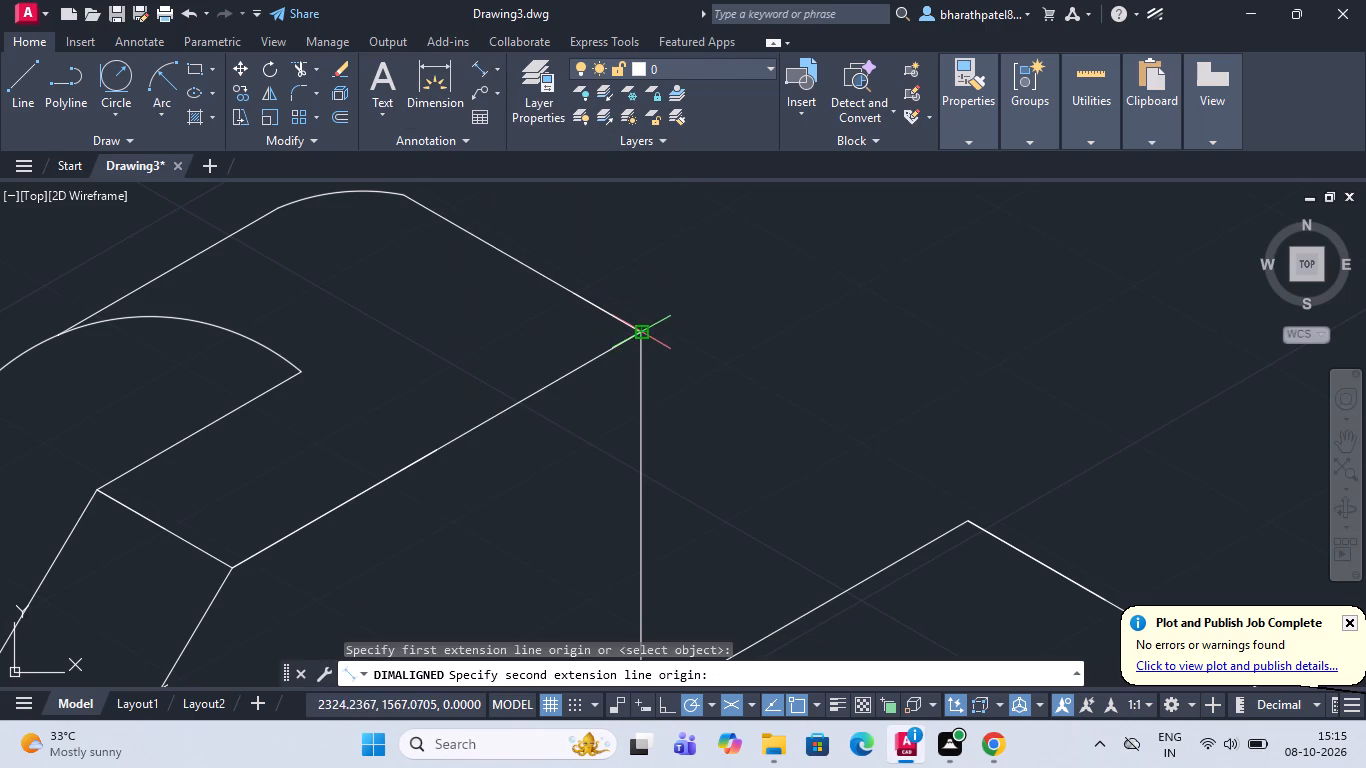
pyautogui.click(970, 526)
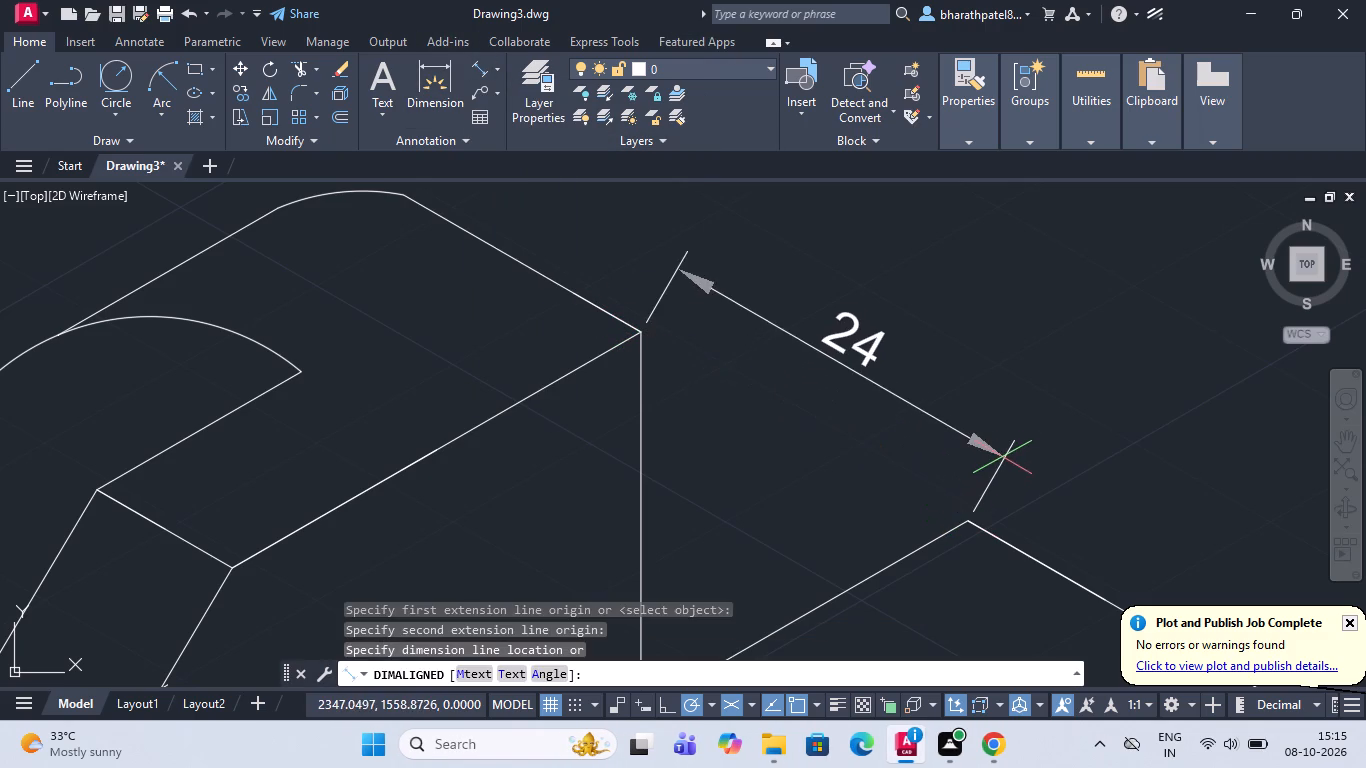
pyautogui.click(1012, 443)
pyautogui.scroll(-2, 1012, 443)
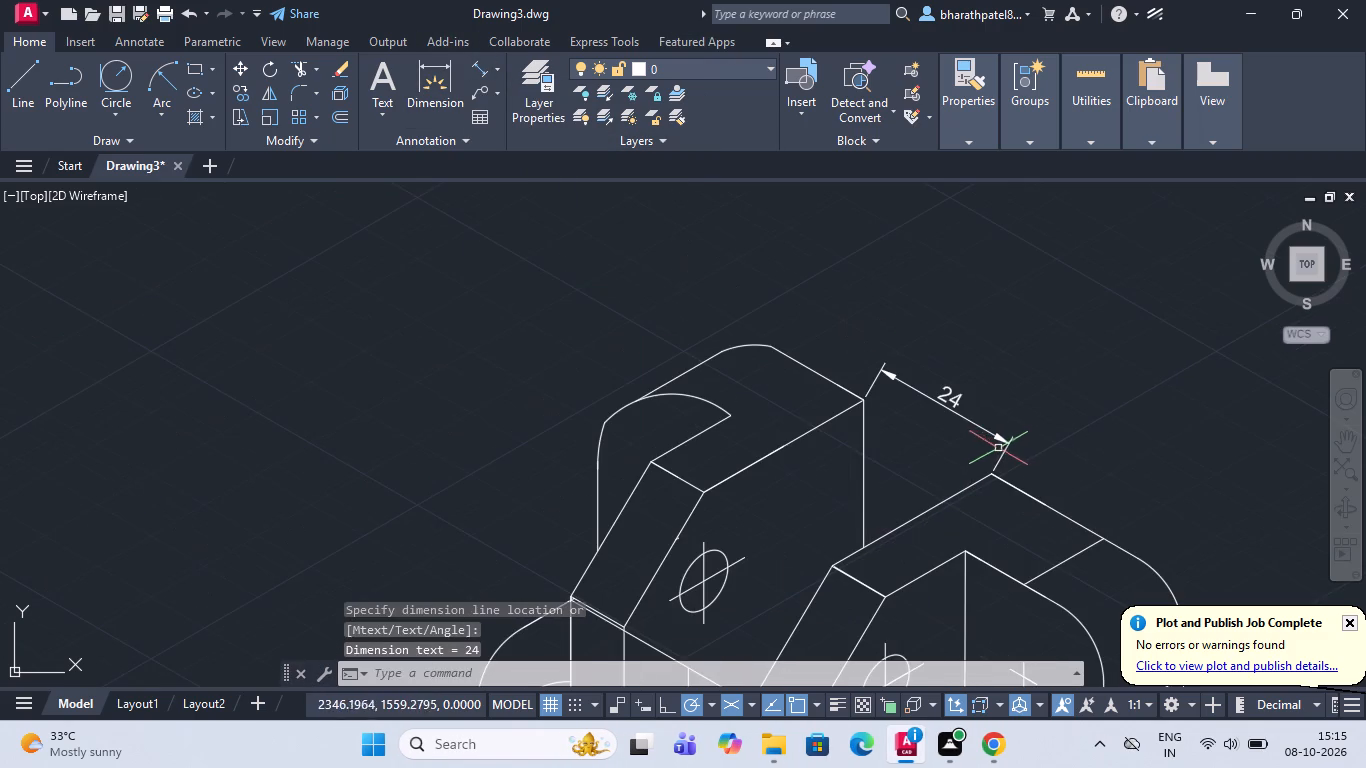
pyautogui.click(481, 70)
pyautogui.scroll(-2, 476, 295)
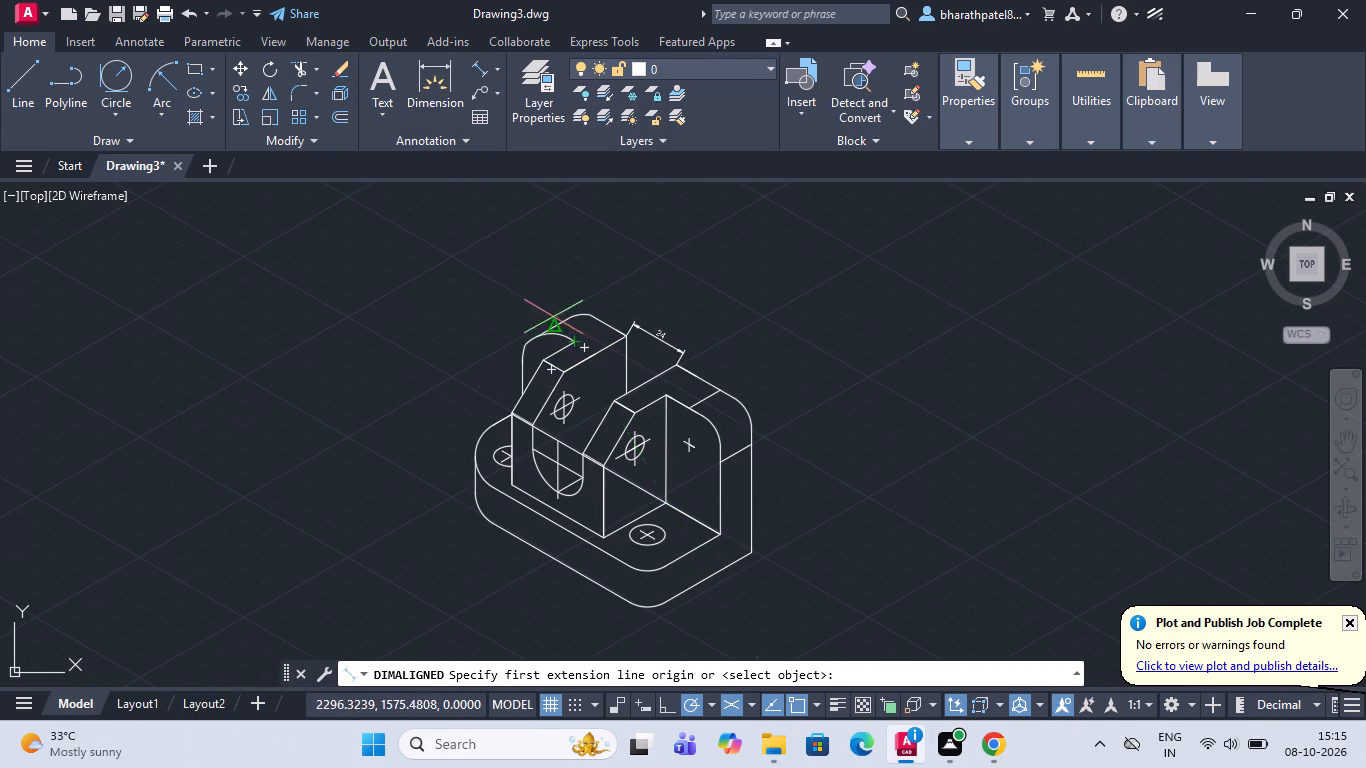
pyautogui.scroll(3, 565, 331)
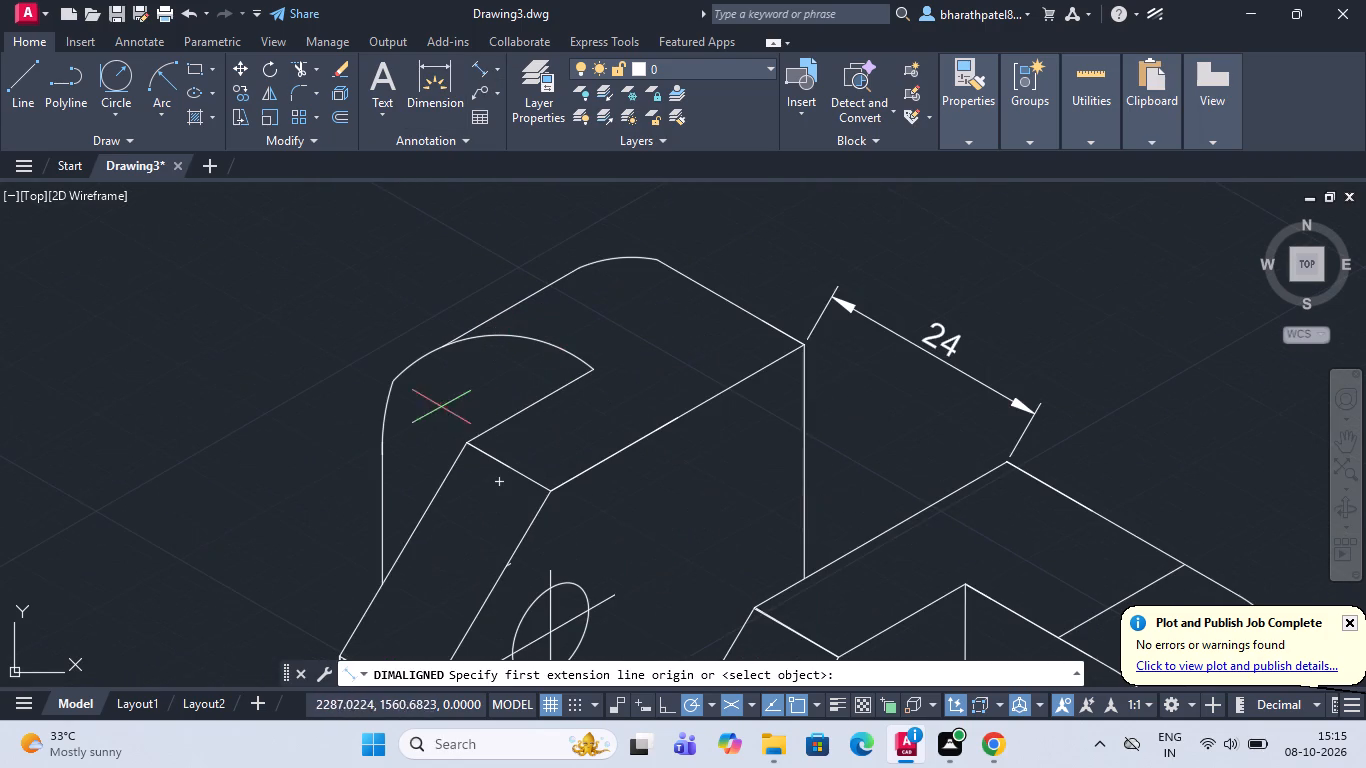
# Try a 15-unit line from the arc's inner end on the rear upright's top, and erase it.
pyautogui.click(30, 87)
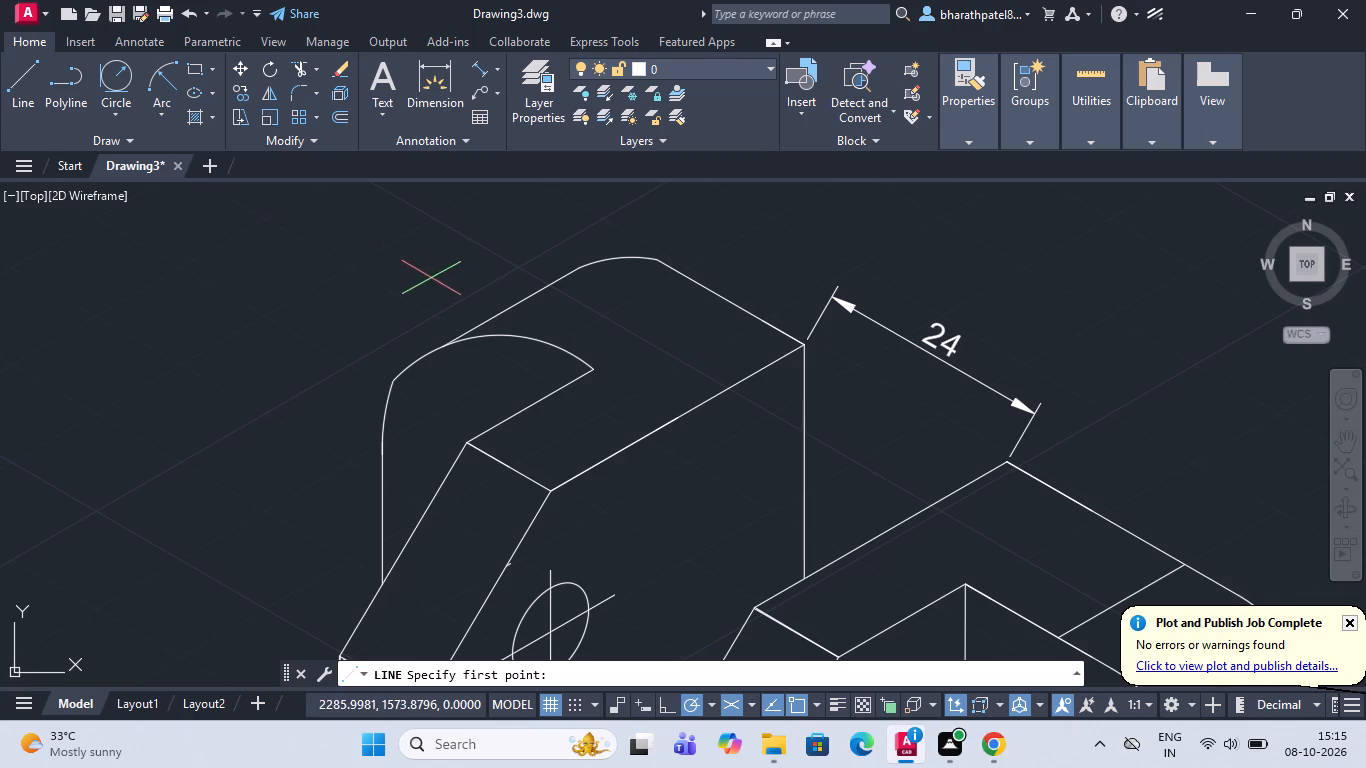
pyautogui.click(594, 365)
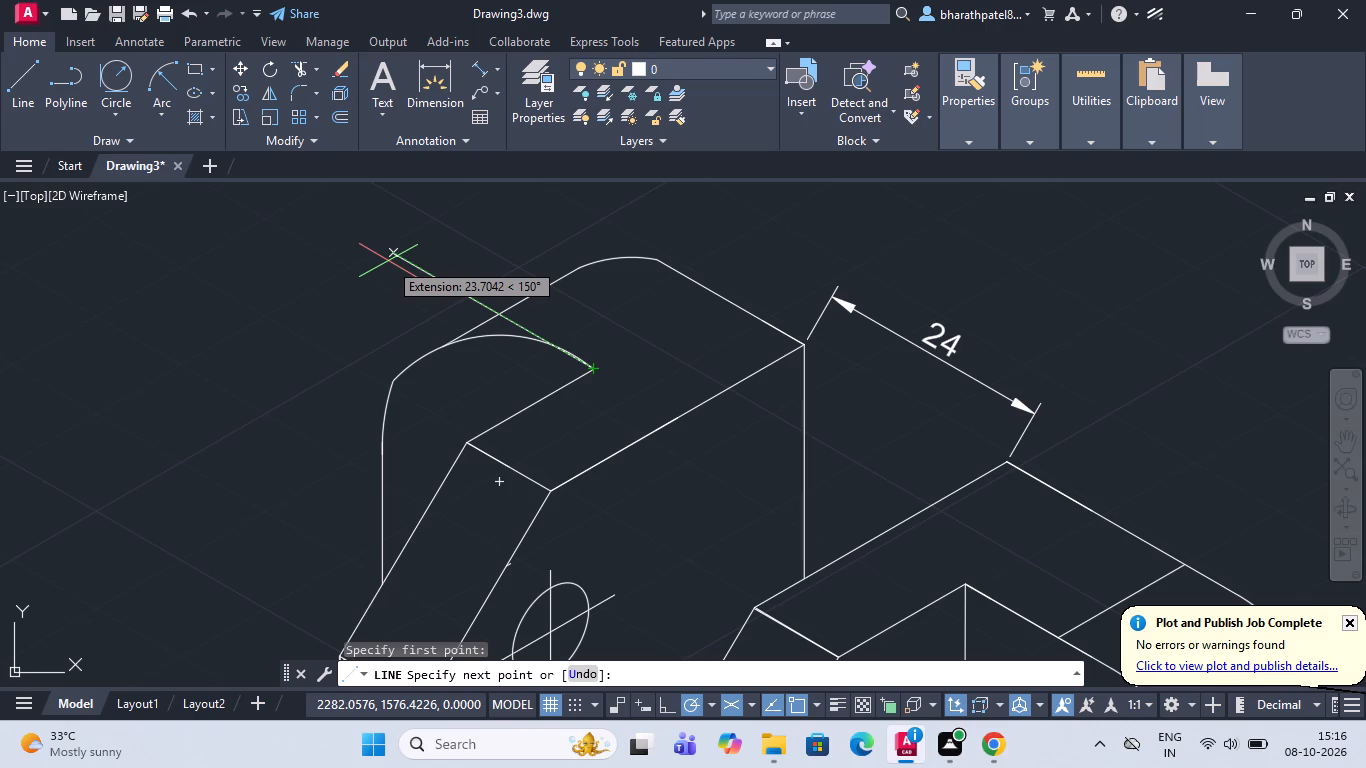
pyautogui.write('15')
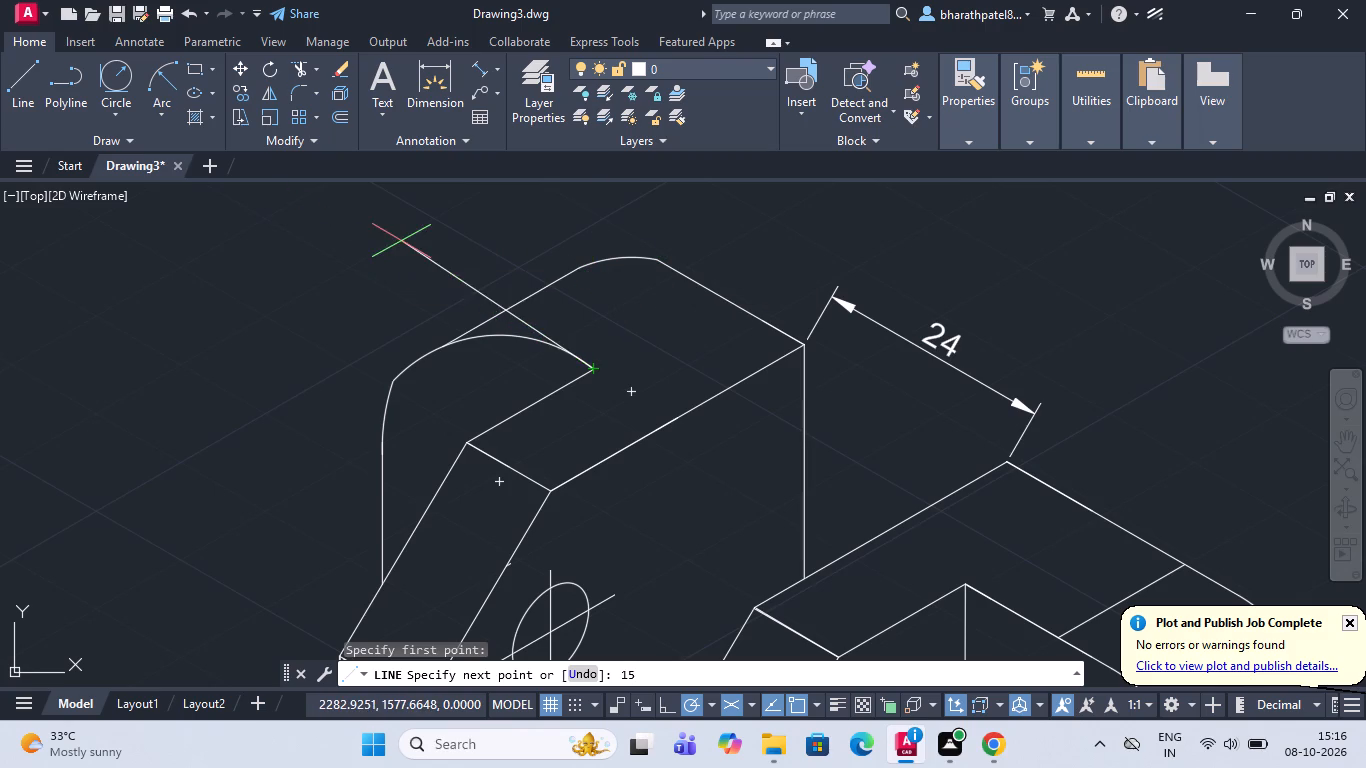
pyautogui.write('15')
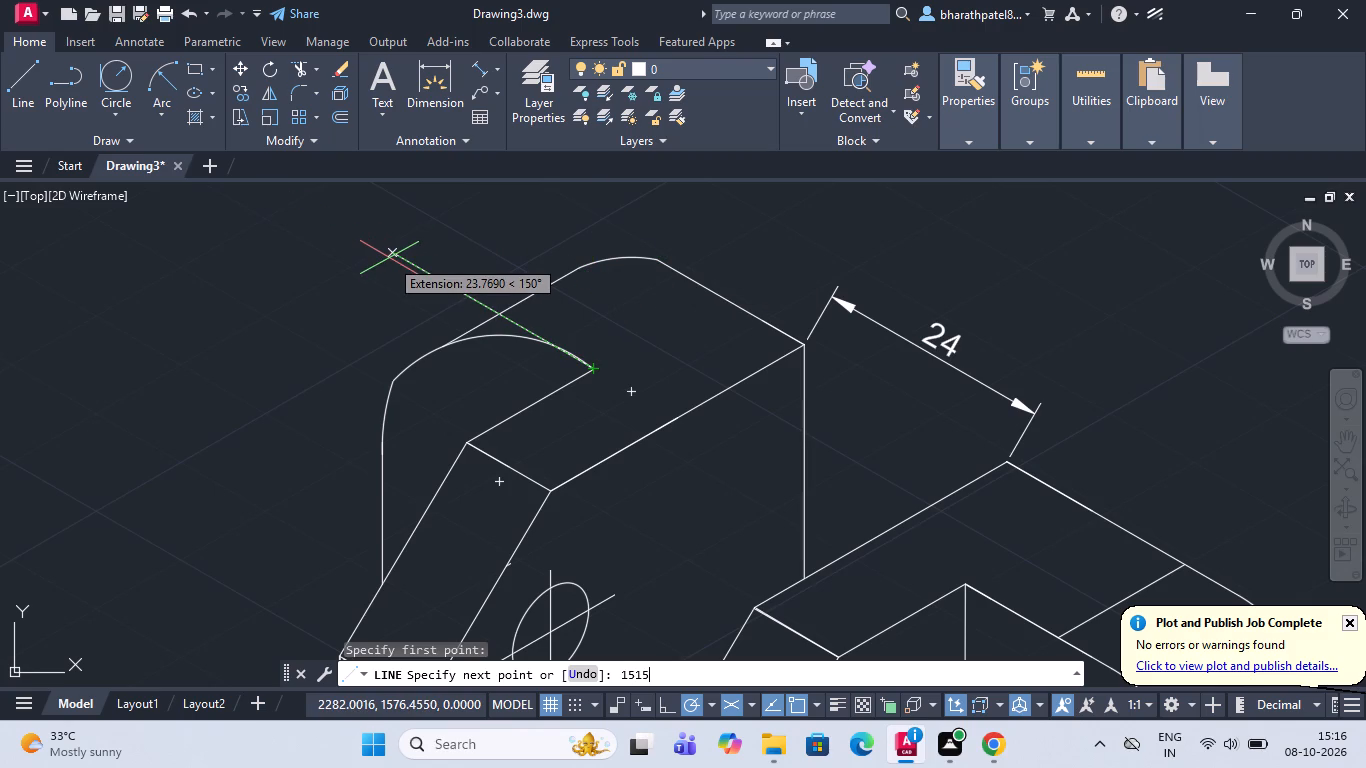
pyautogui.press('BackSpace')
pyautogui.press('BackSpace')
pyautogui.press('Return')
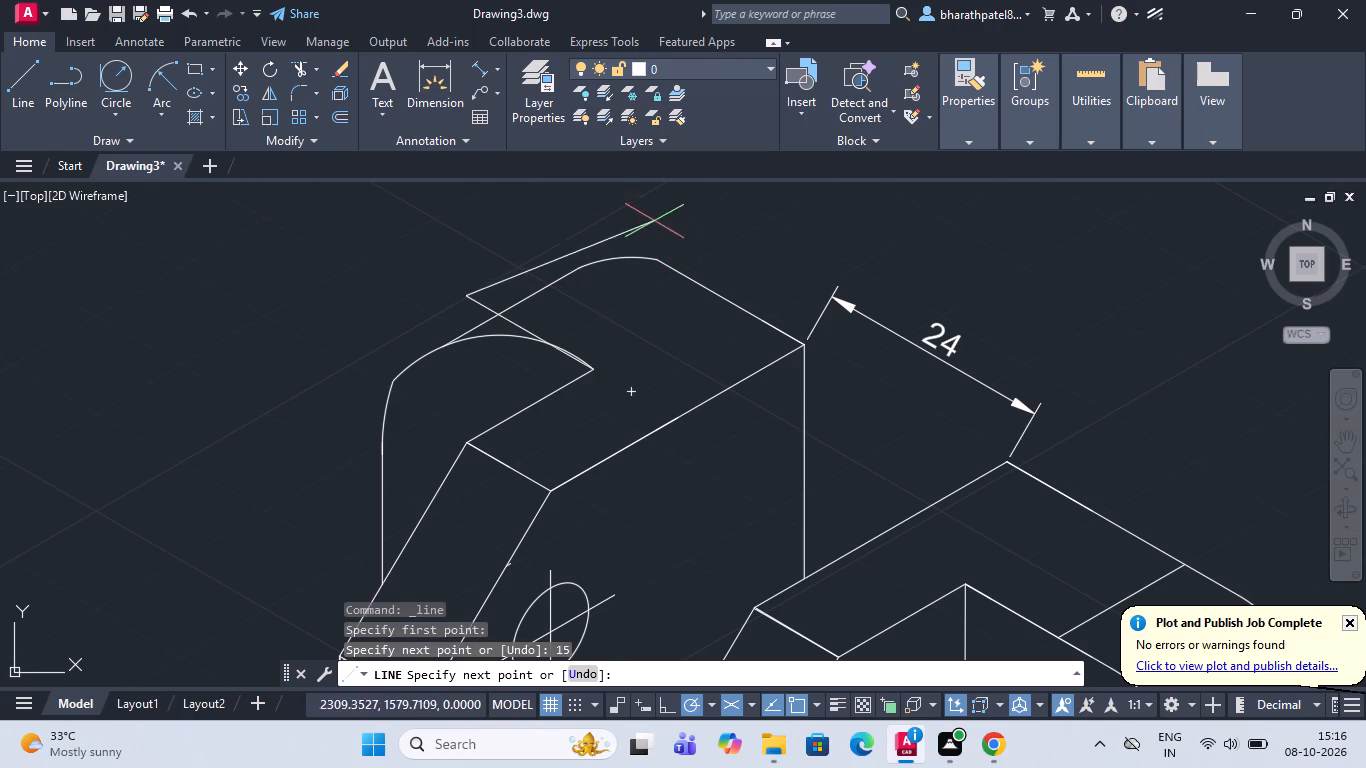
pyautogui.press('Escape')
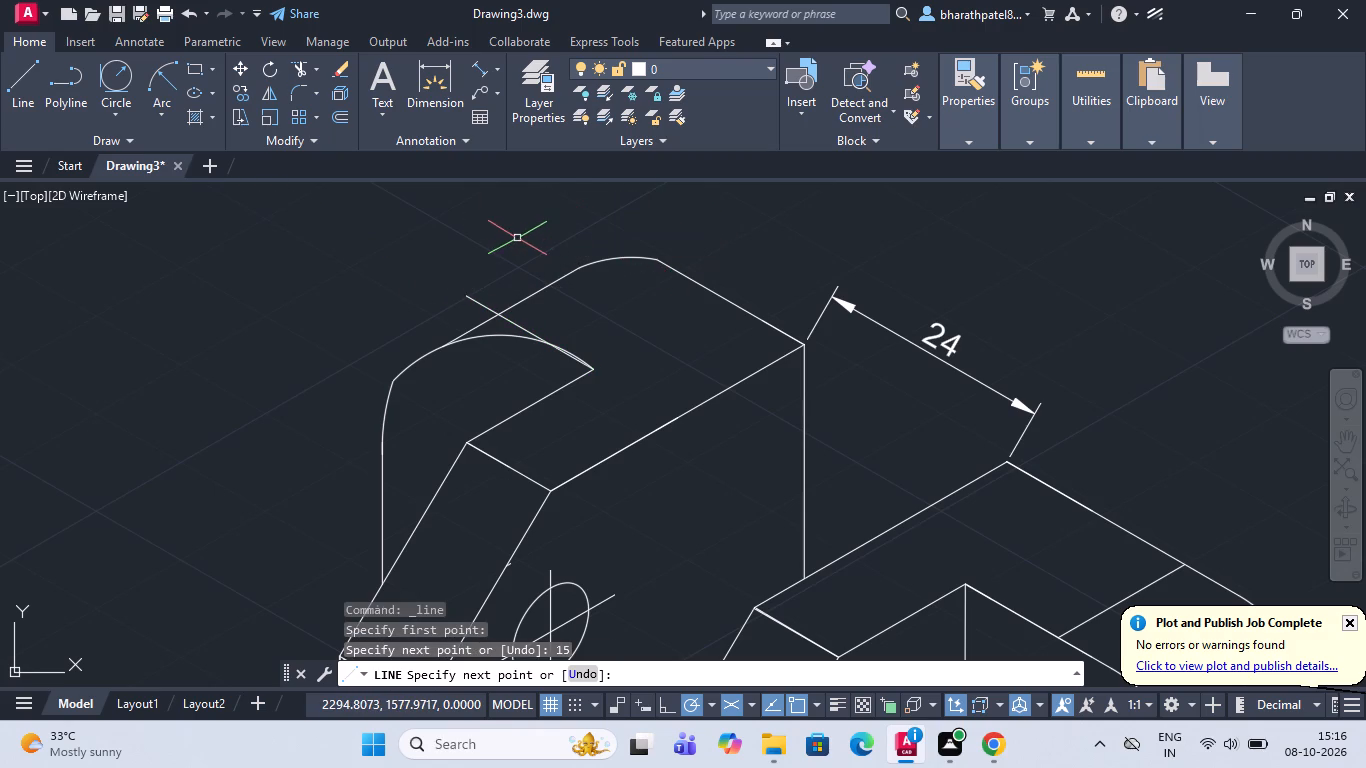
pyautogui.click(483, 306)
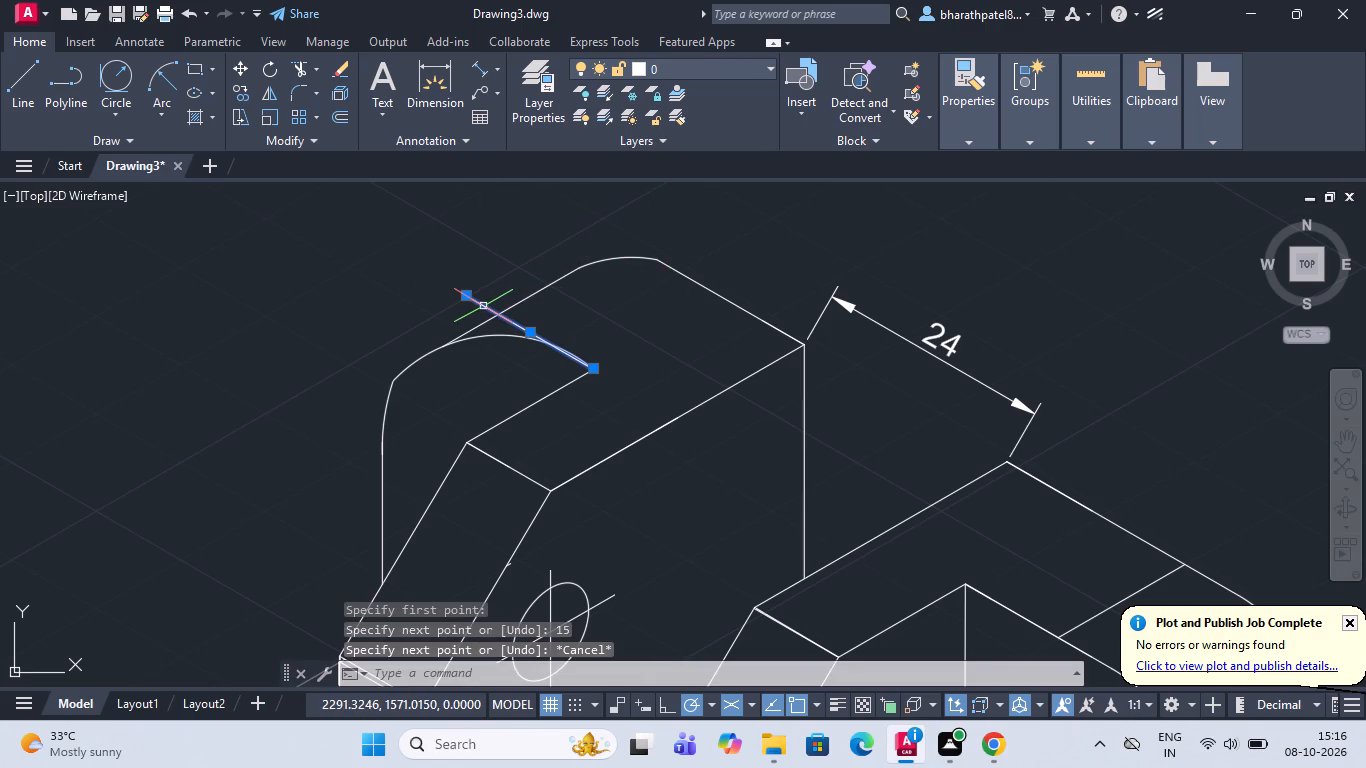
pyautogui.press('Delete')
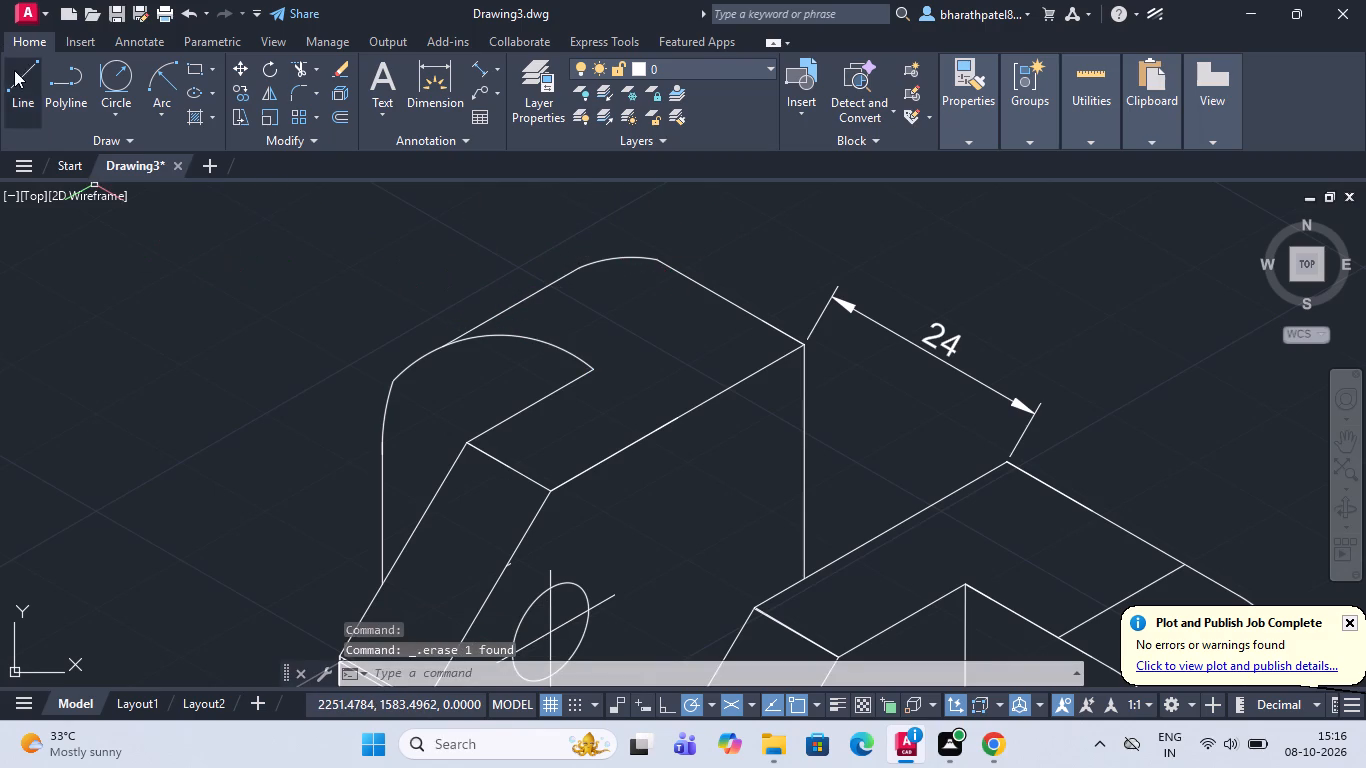
# Draw a 15-unit line at 150° from the arc's inner end on the rear upright's top, erasing the stray extra segment.
pyautogui.click(24, 85)
pyautogui.click(590, 368)
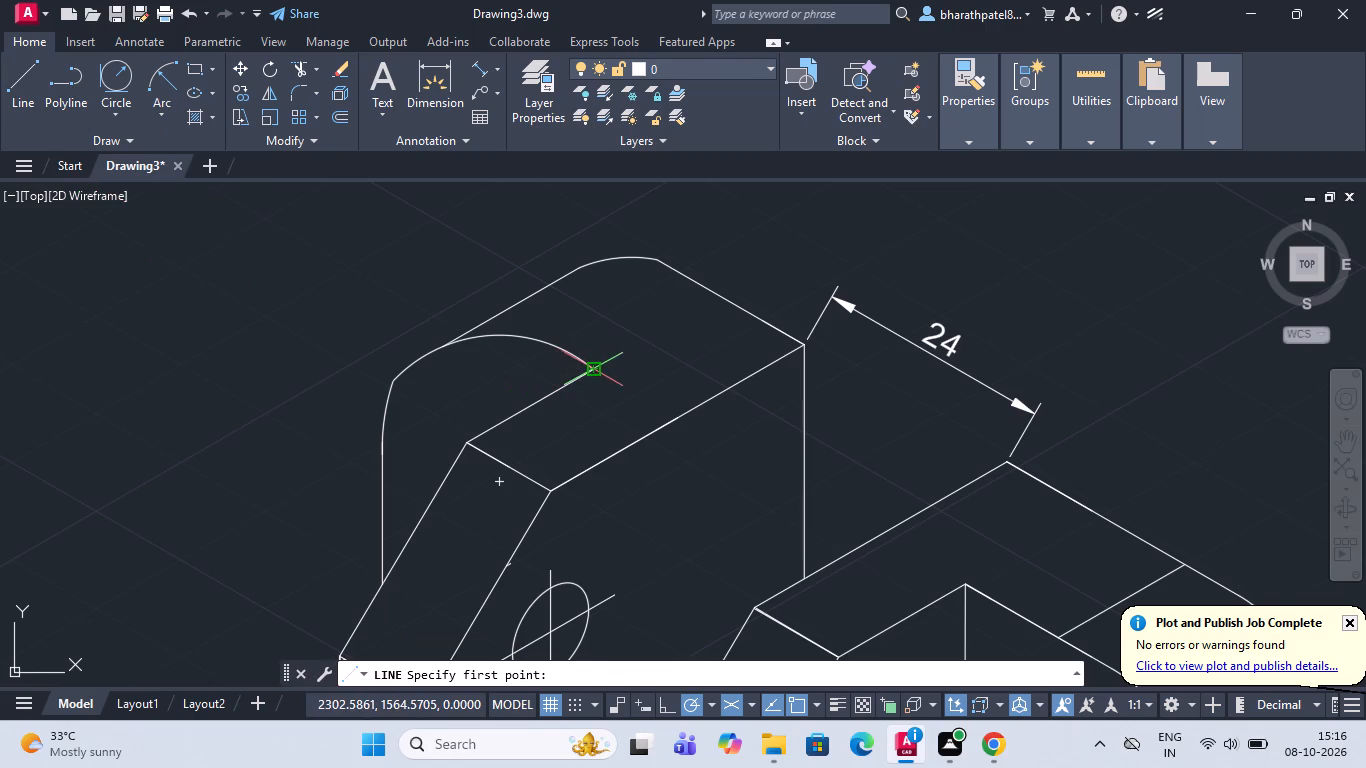
pyautogui.write('15')
pyautogui.press('Return')
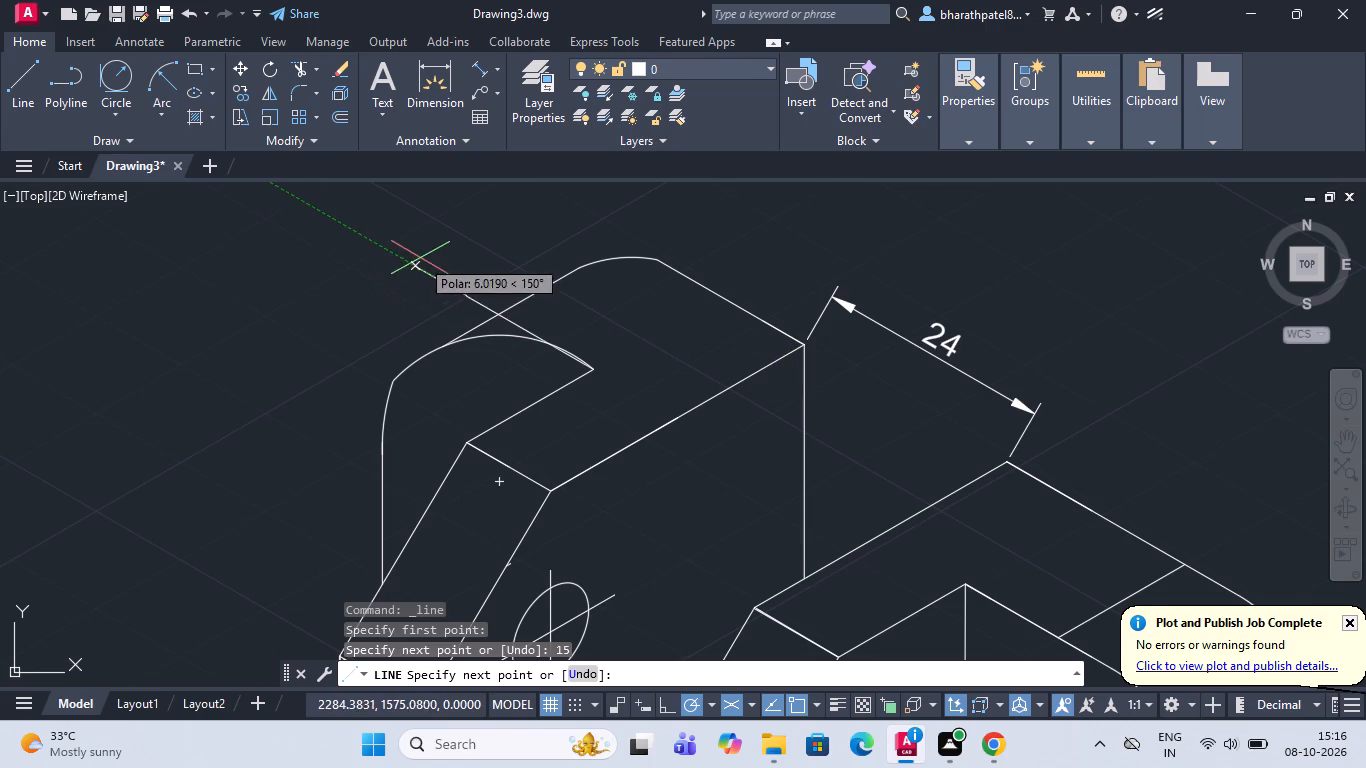
pyautogui.scroll(-3, 420, 263)
pyautogui.scroll(3, 403, 245)
pyautogui.scroll(-3, 403, 245)
pyautogui.rightClick(354, 220)
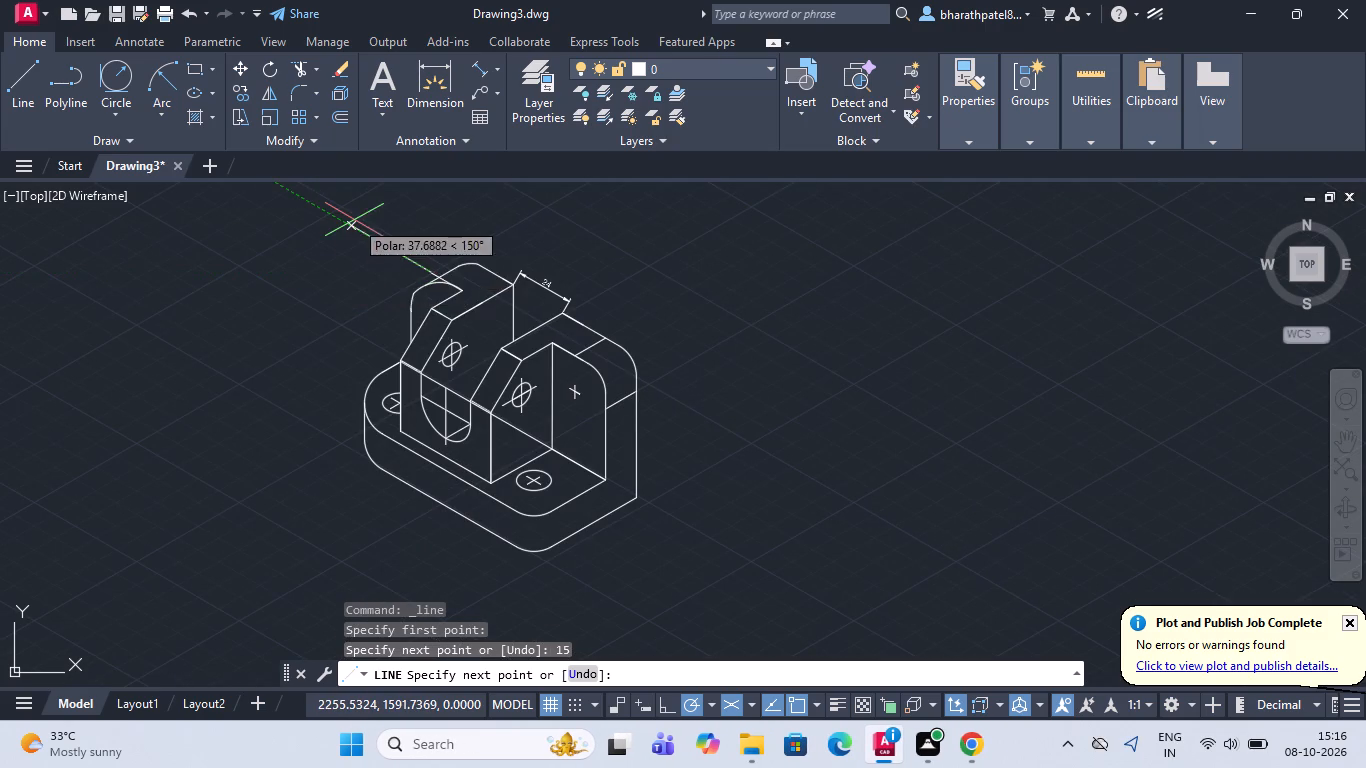
pyautogui.click(313, 242)
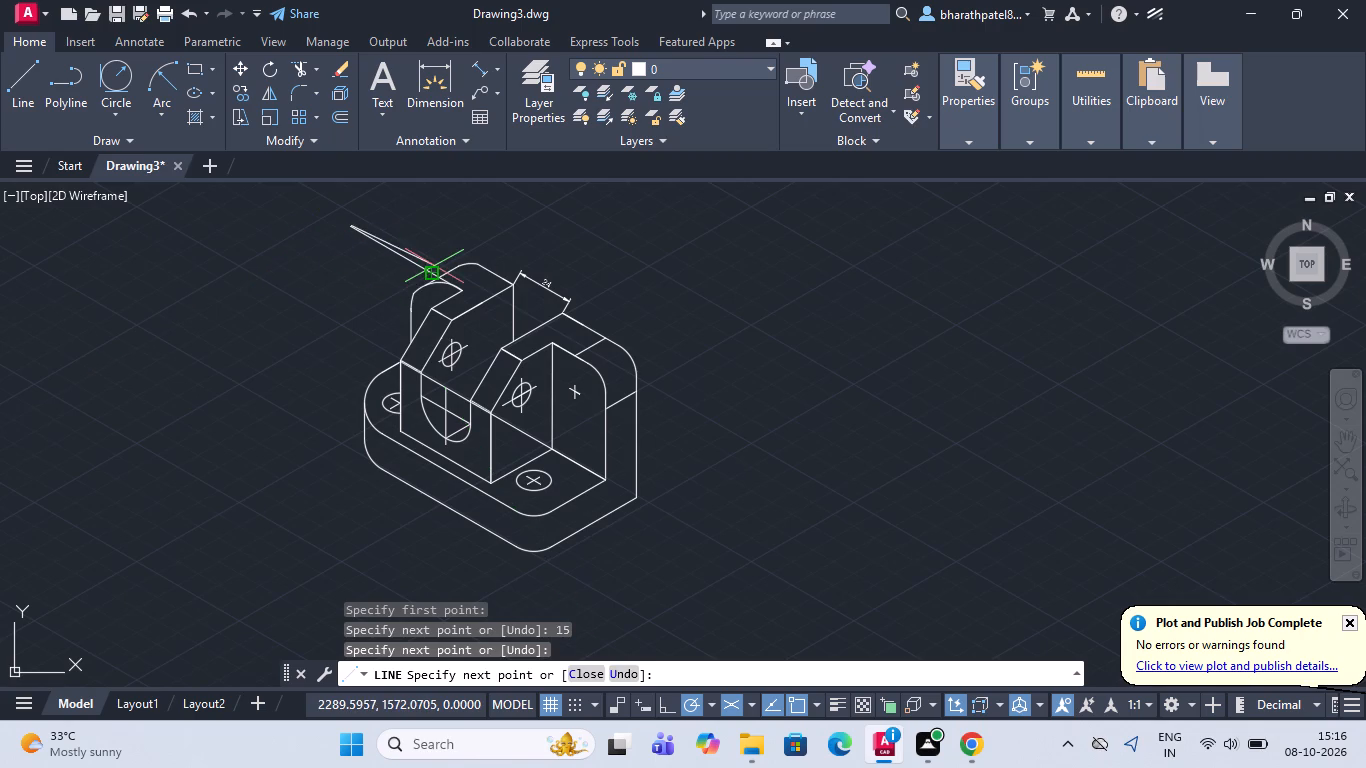
pyautogui.scroll(2, 434, 266)
pyautogui.press('Escape')
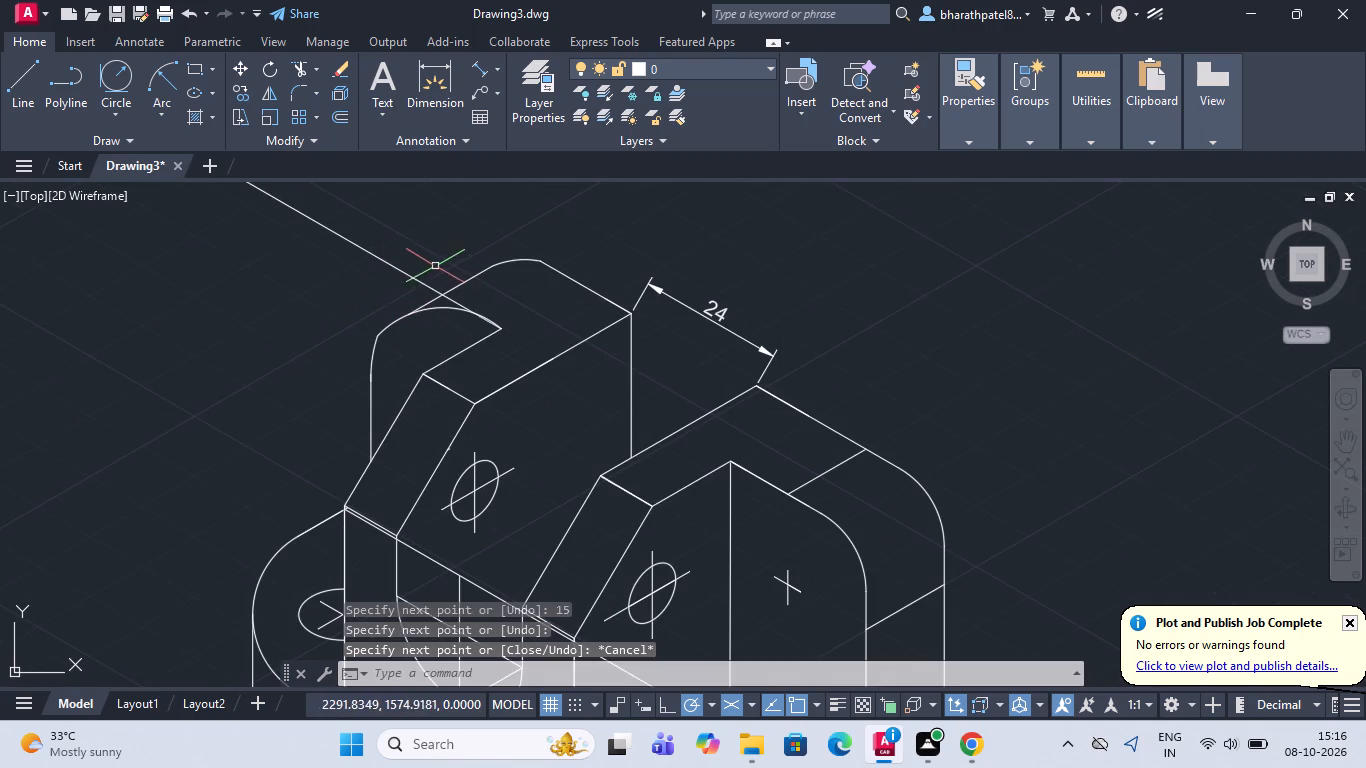
pyautogui.click(420, 284)
pyautogui.press('Delete')
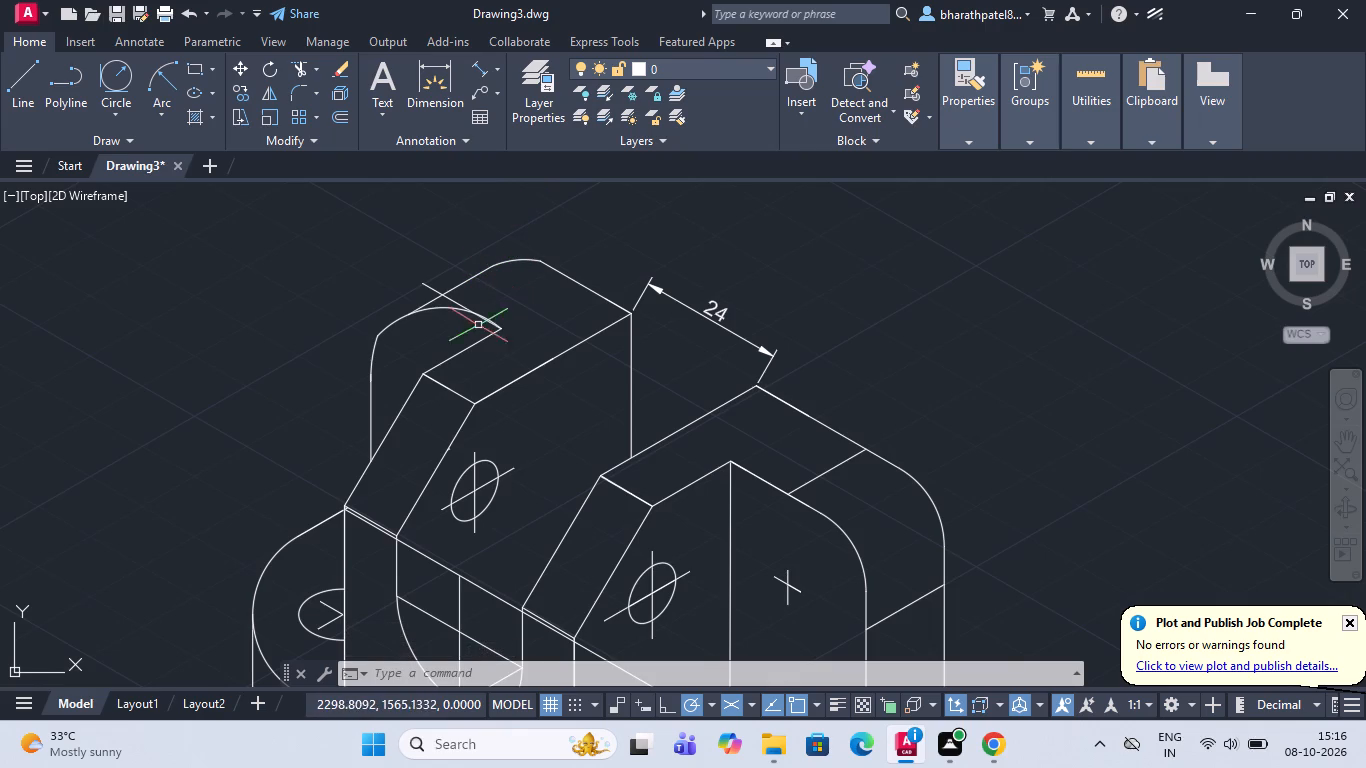
# Delete the long diagonal line running along the front face across the U-slot's opening between the two uprights.
pyautogui.scroll(3, 273, 276)
pyautogui.scroll(-2, 273, 276)
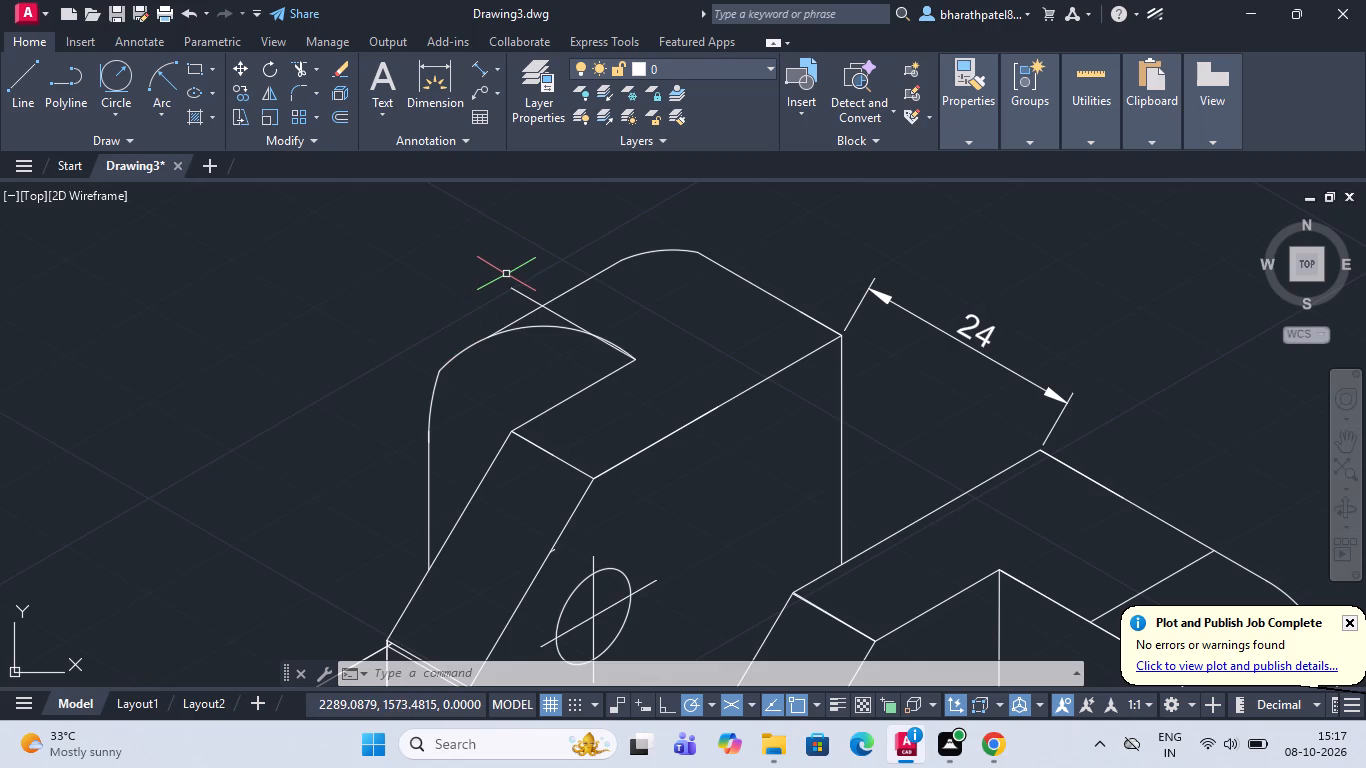
pyautogui.scroll(-2, 543, 286)
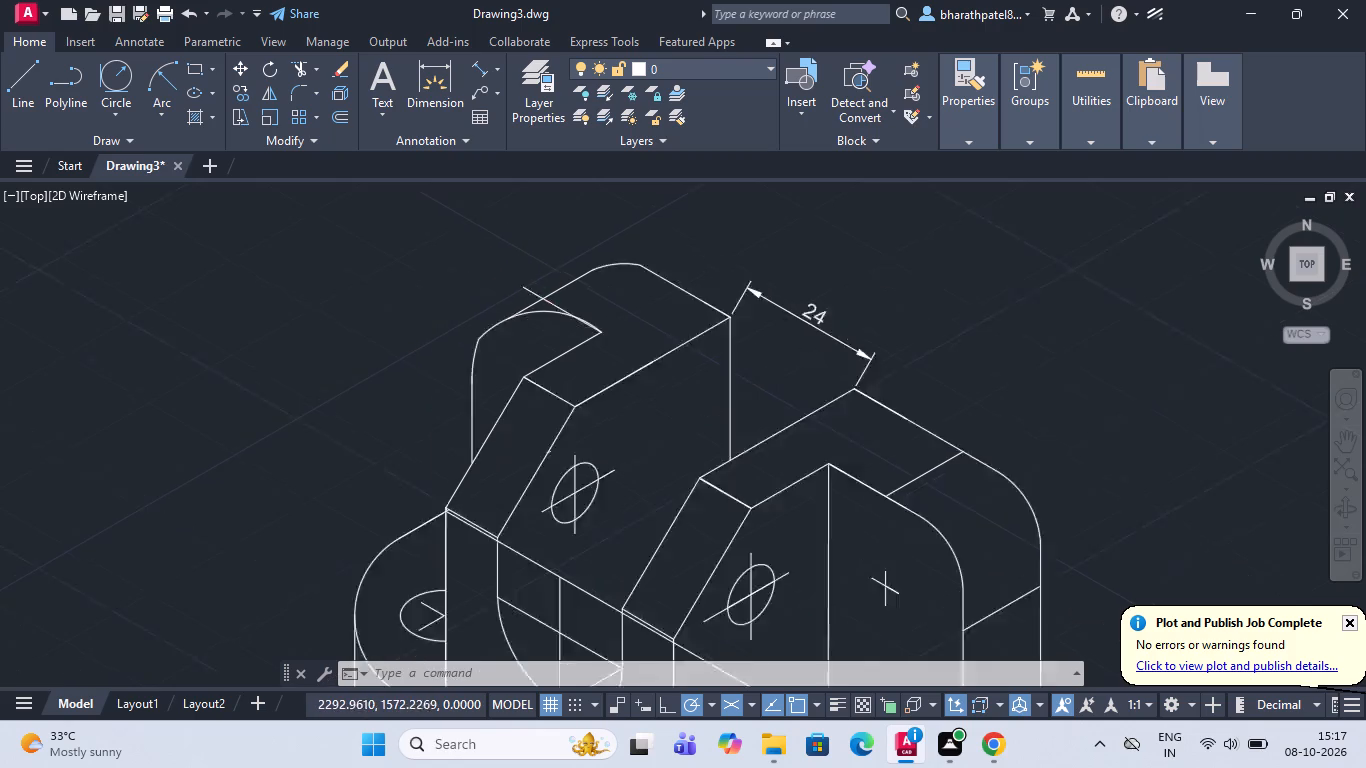
pyautogui.scroll(-1, 543, 286)
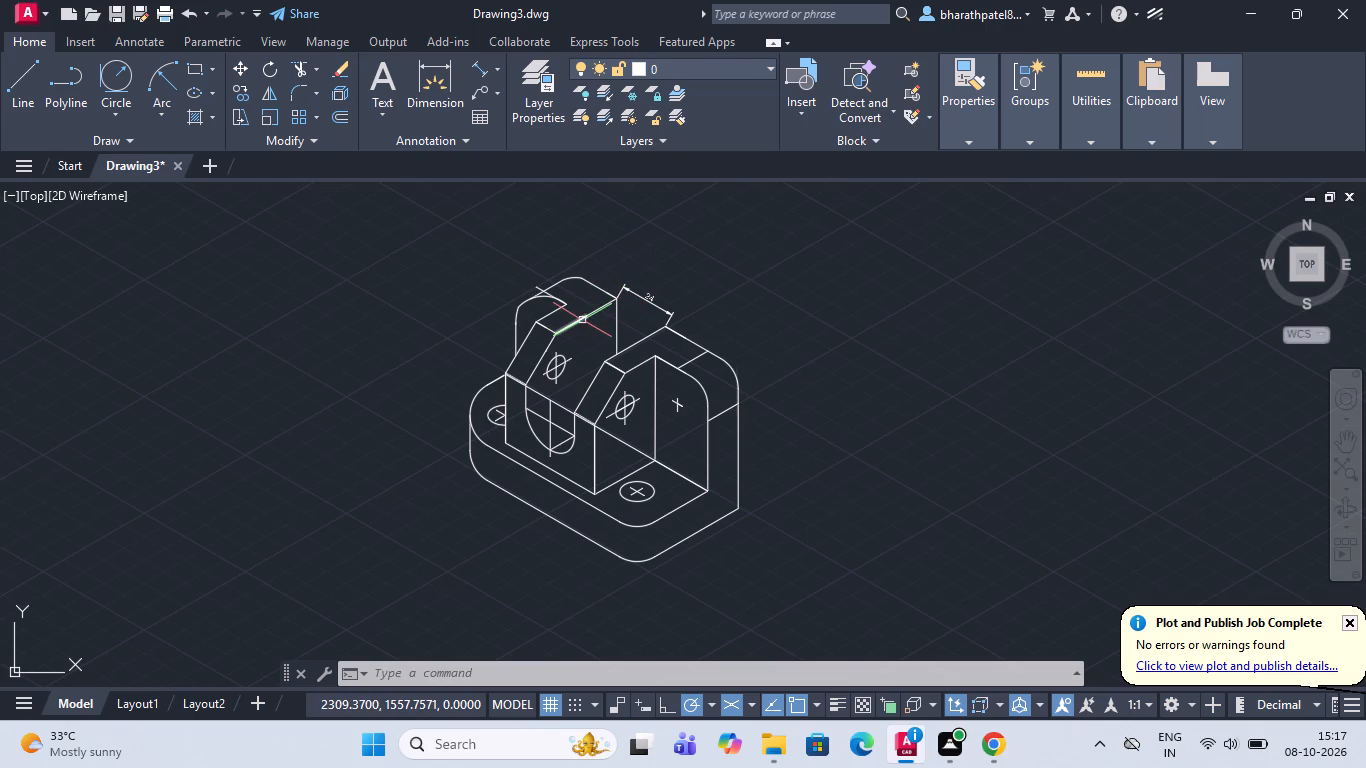
pyautogui.scroll(2, 500, 388)
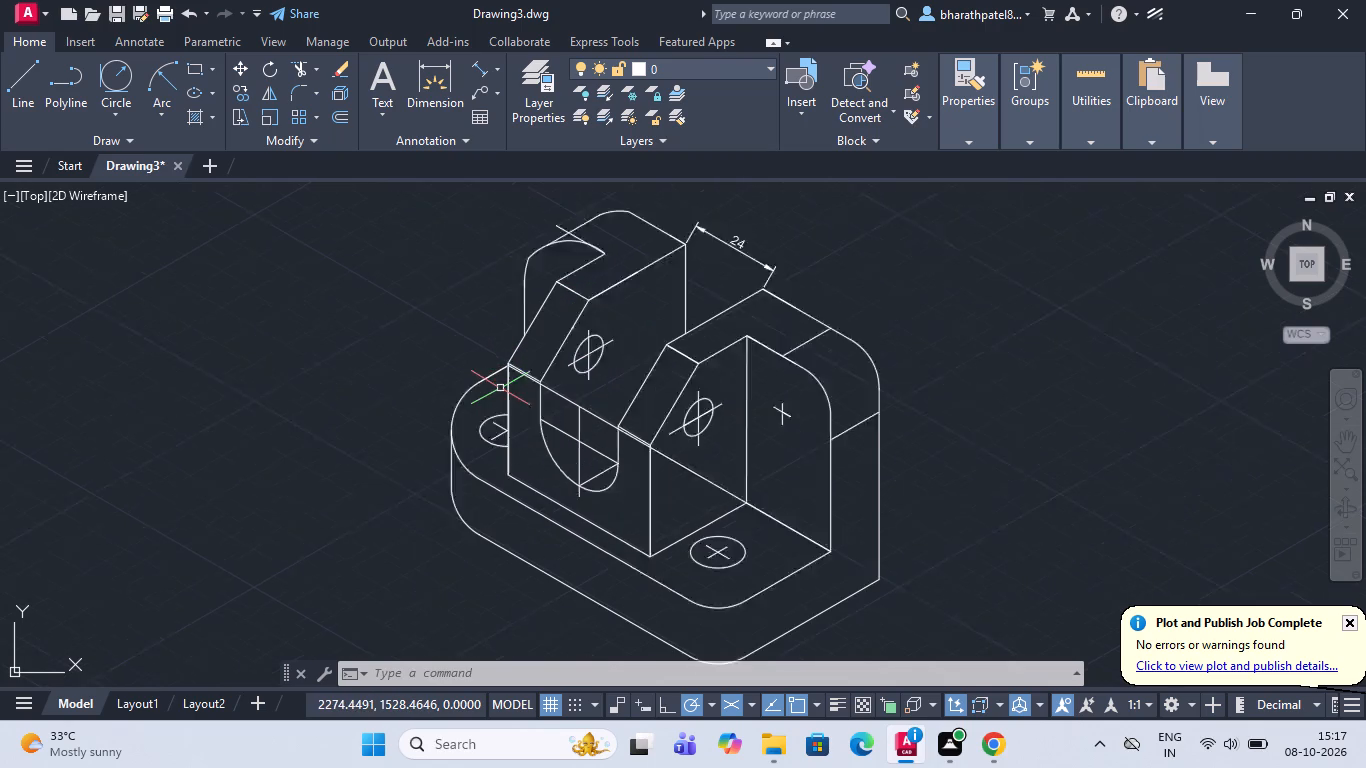
pyautogui.scroll(1, 627, 409)
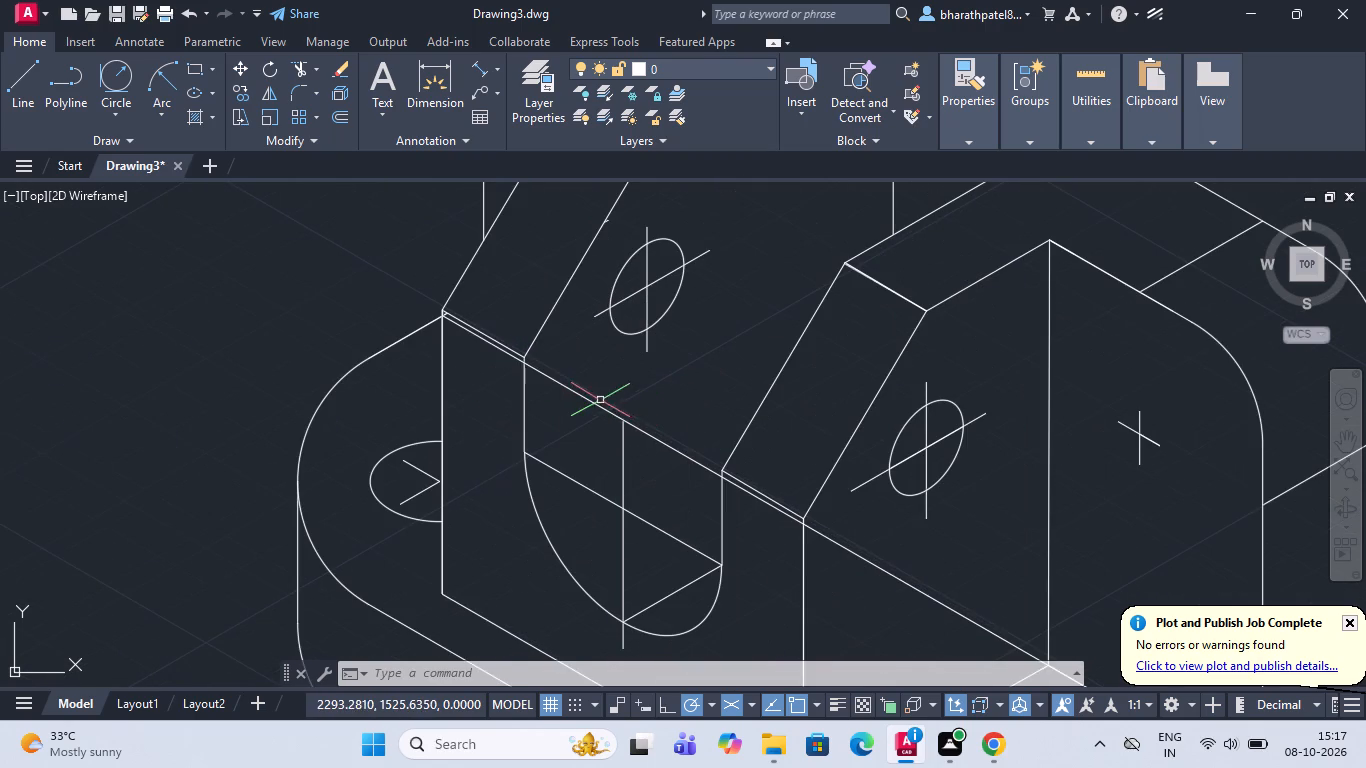
pyautogui.click(590, 403)
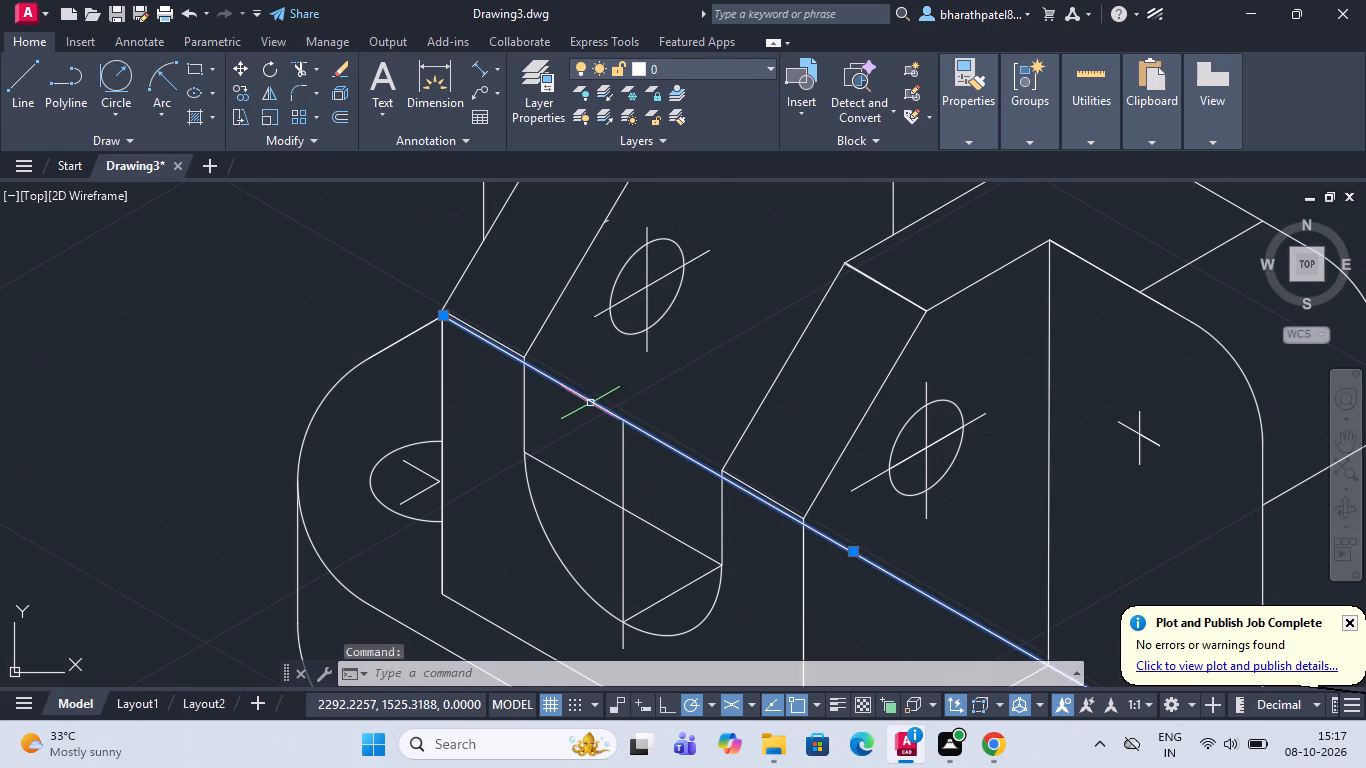
pyautogui.press('Delete')
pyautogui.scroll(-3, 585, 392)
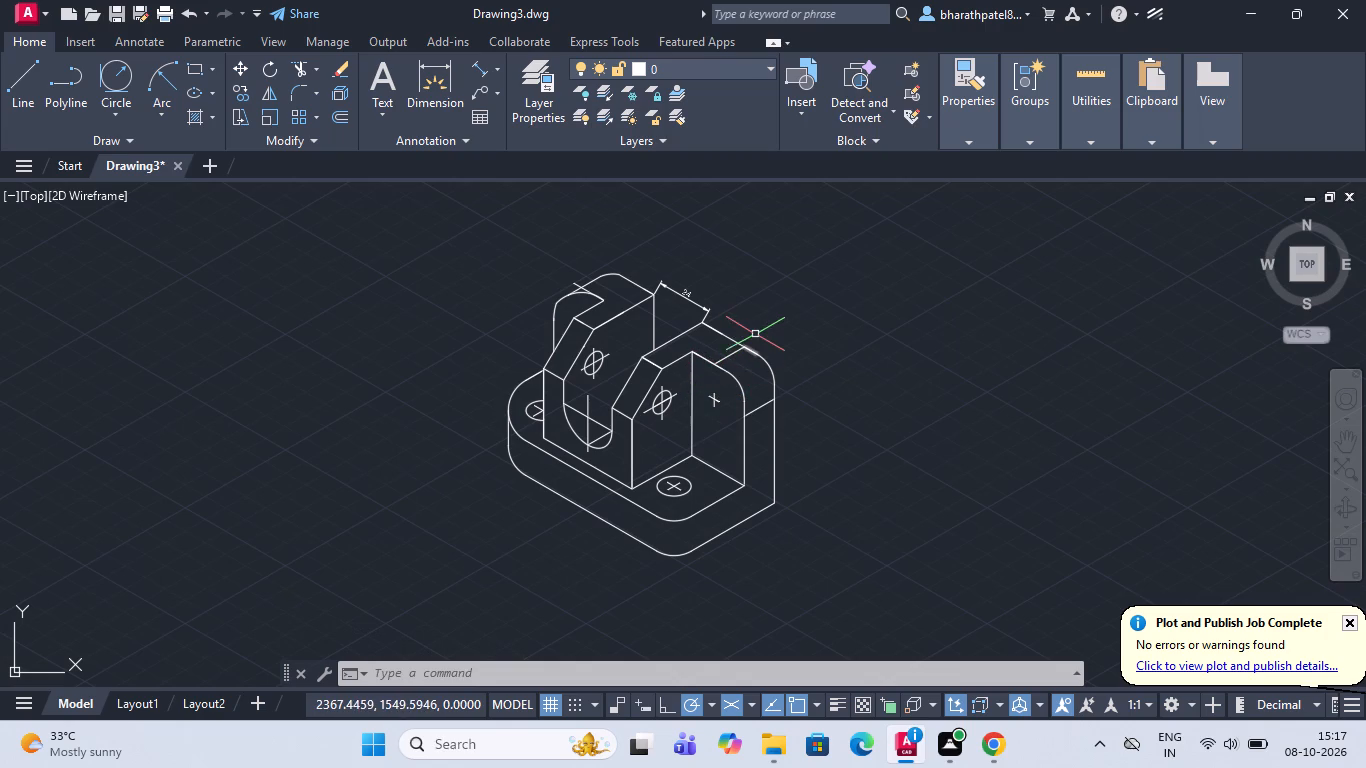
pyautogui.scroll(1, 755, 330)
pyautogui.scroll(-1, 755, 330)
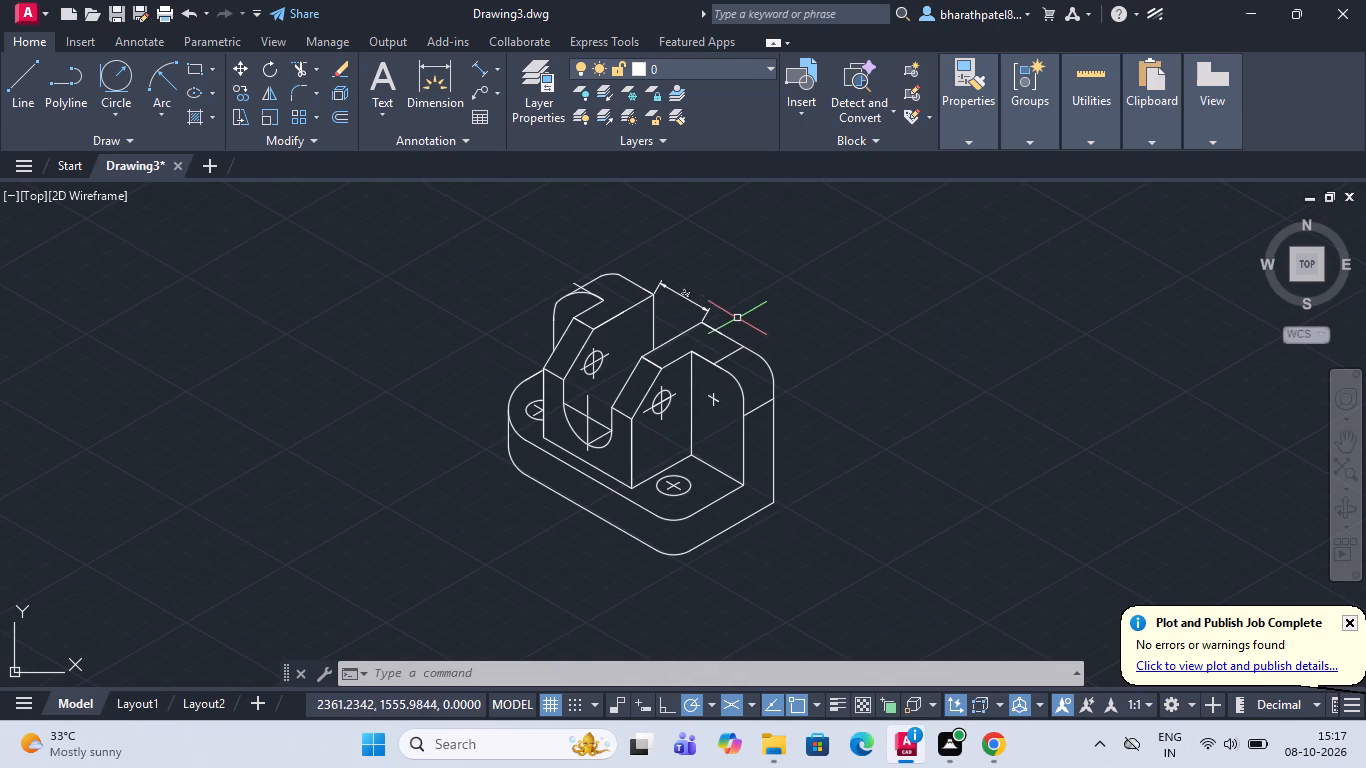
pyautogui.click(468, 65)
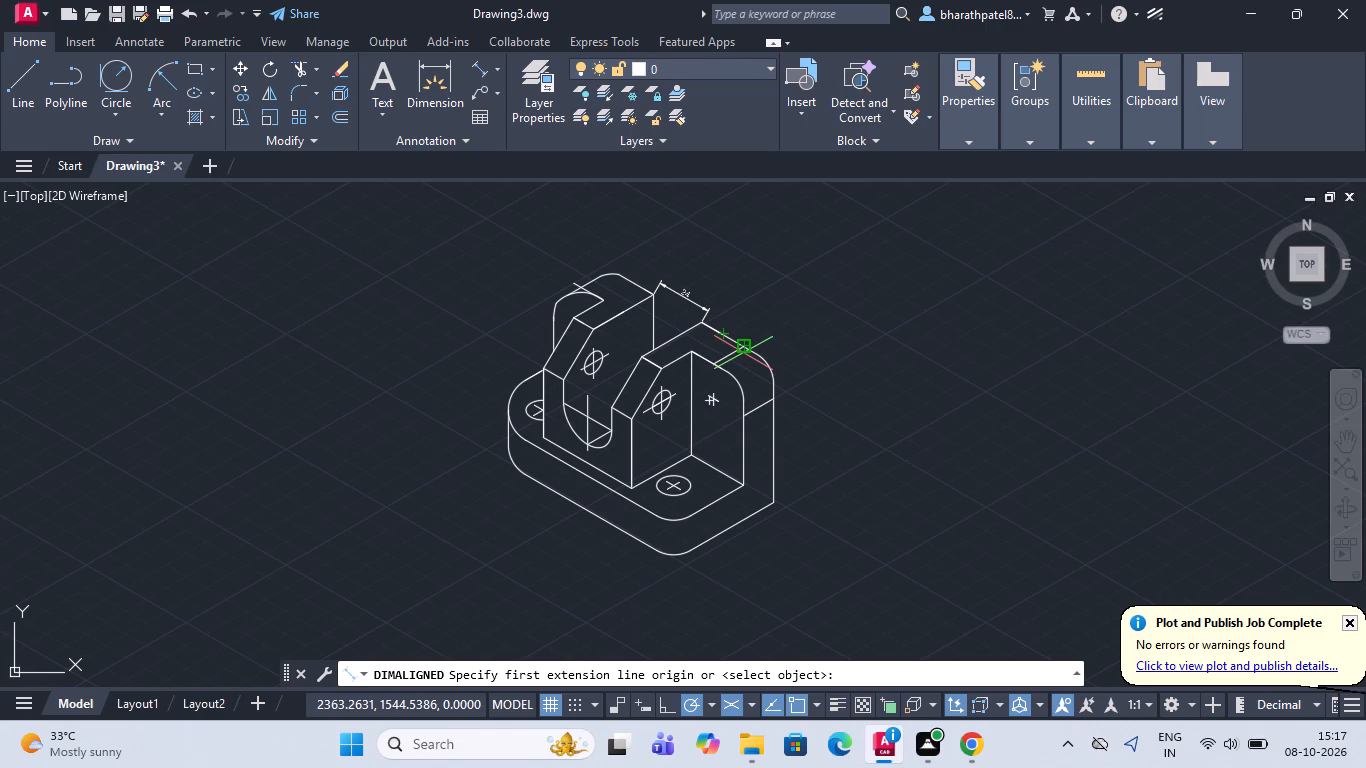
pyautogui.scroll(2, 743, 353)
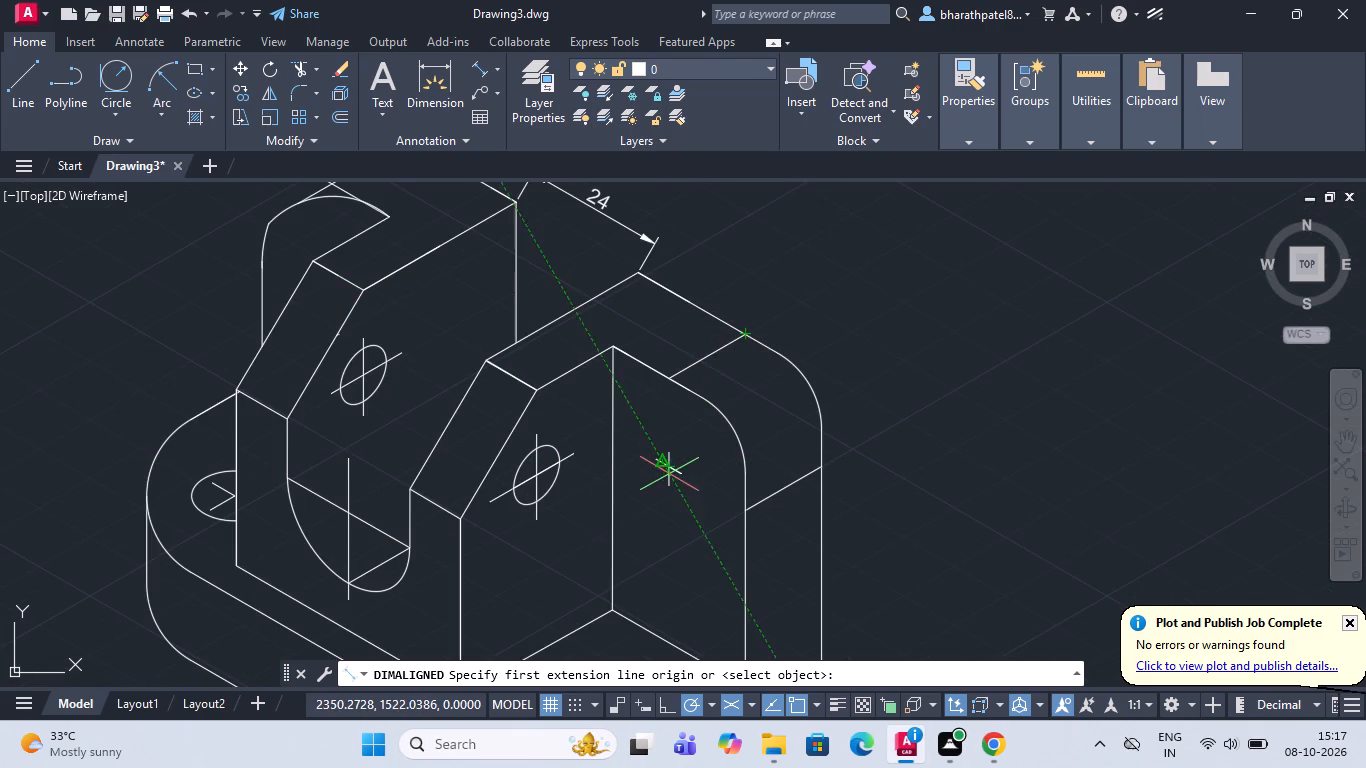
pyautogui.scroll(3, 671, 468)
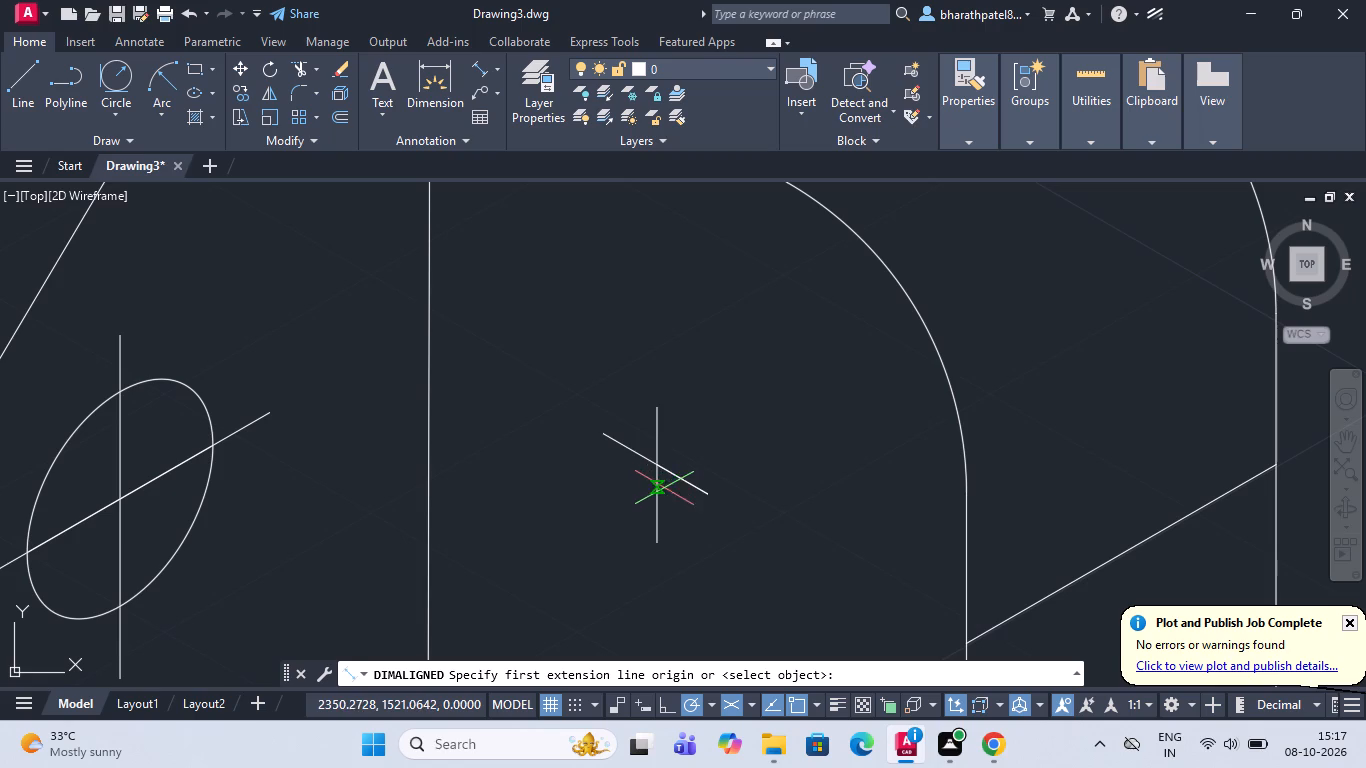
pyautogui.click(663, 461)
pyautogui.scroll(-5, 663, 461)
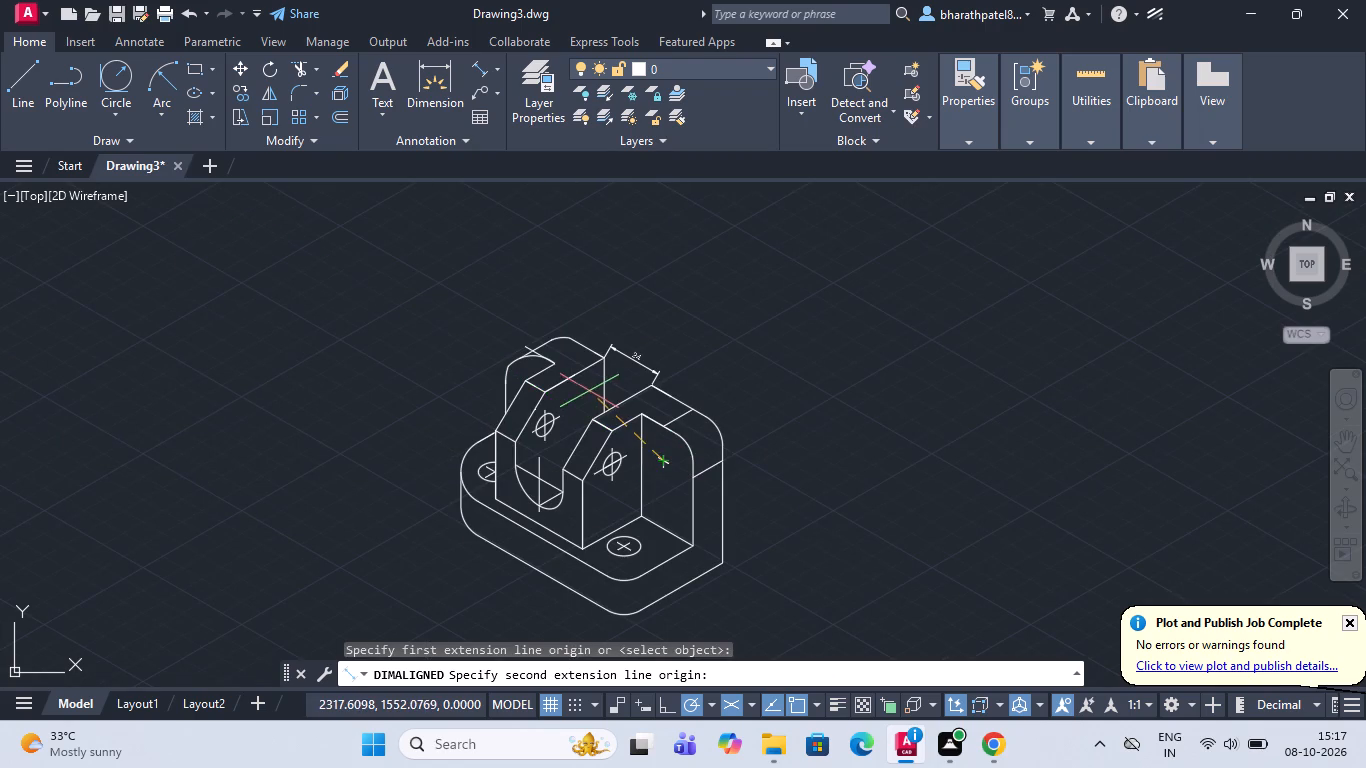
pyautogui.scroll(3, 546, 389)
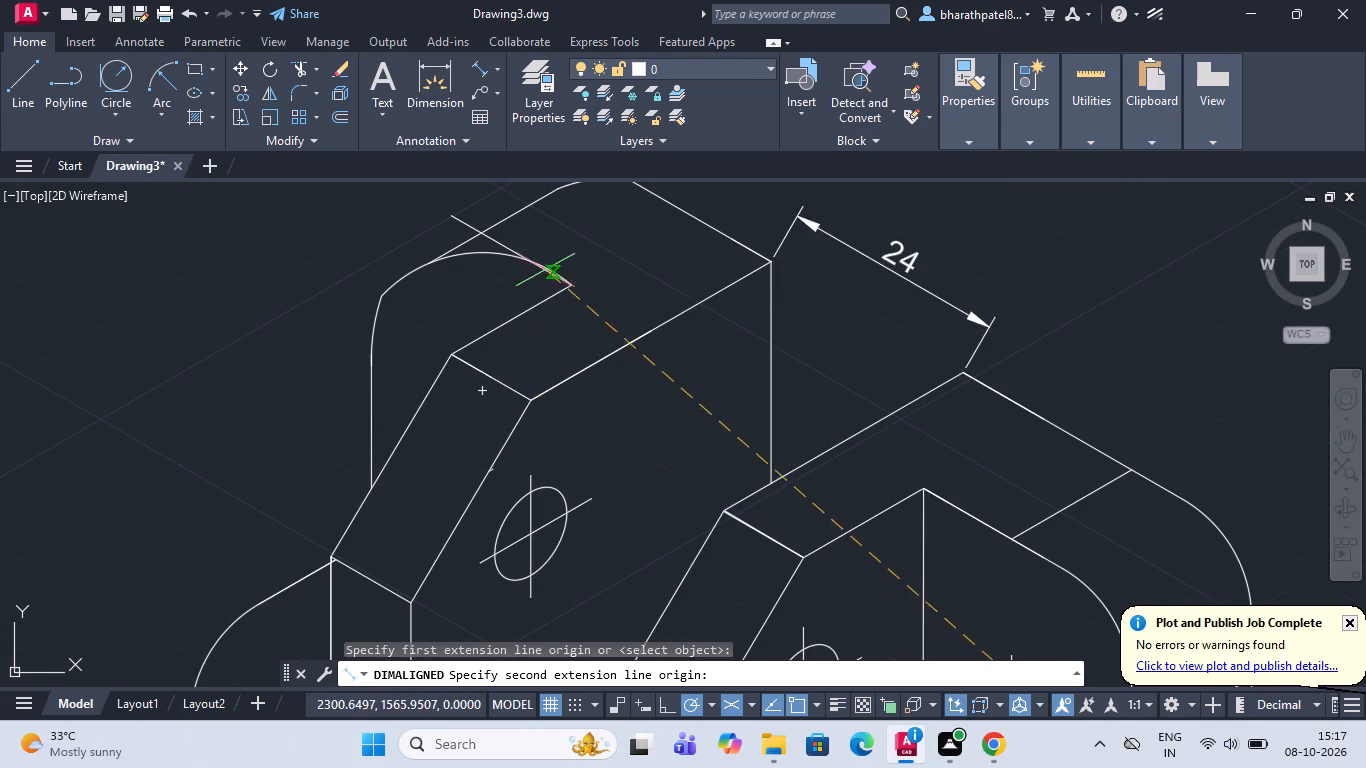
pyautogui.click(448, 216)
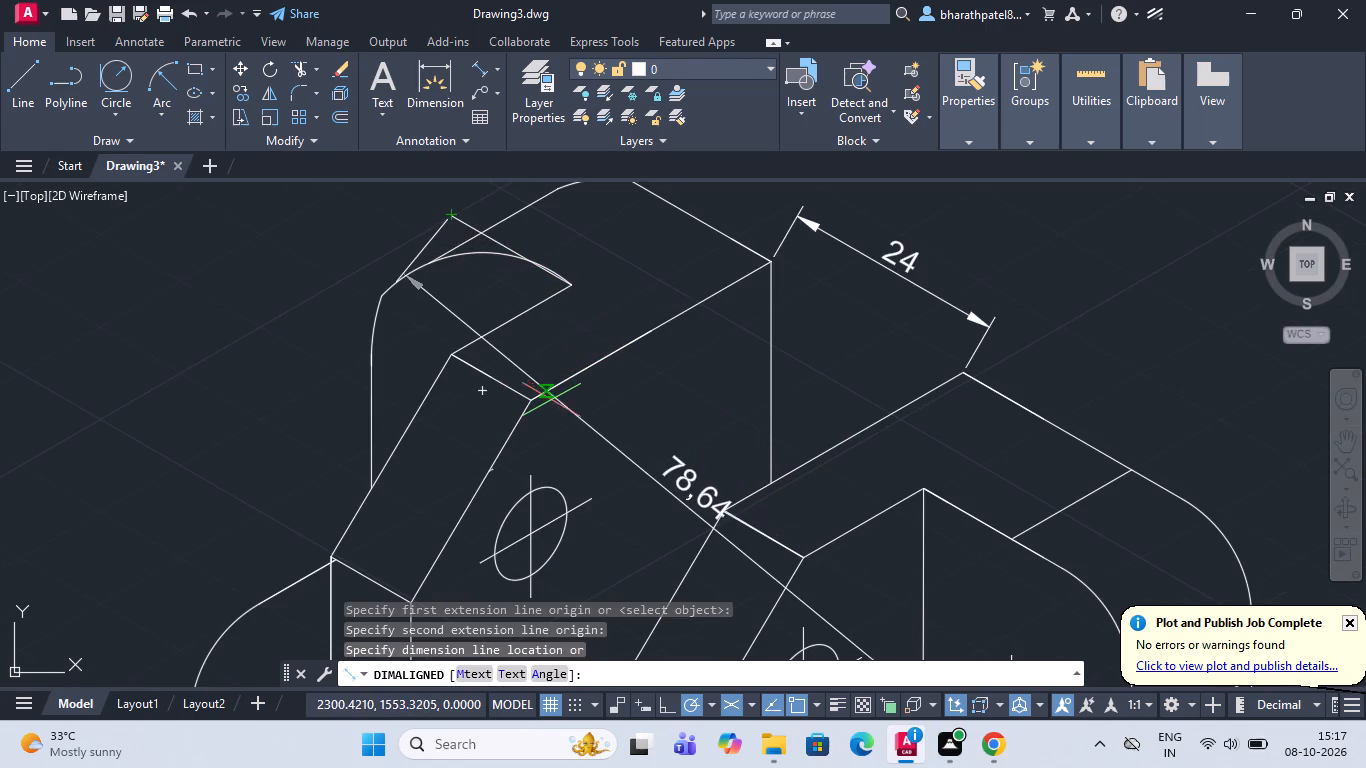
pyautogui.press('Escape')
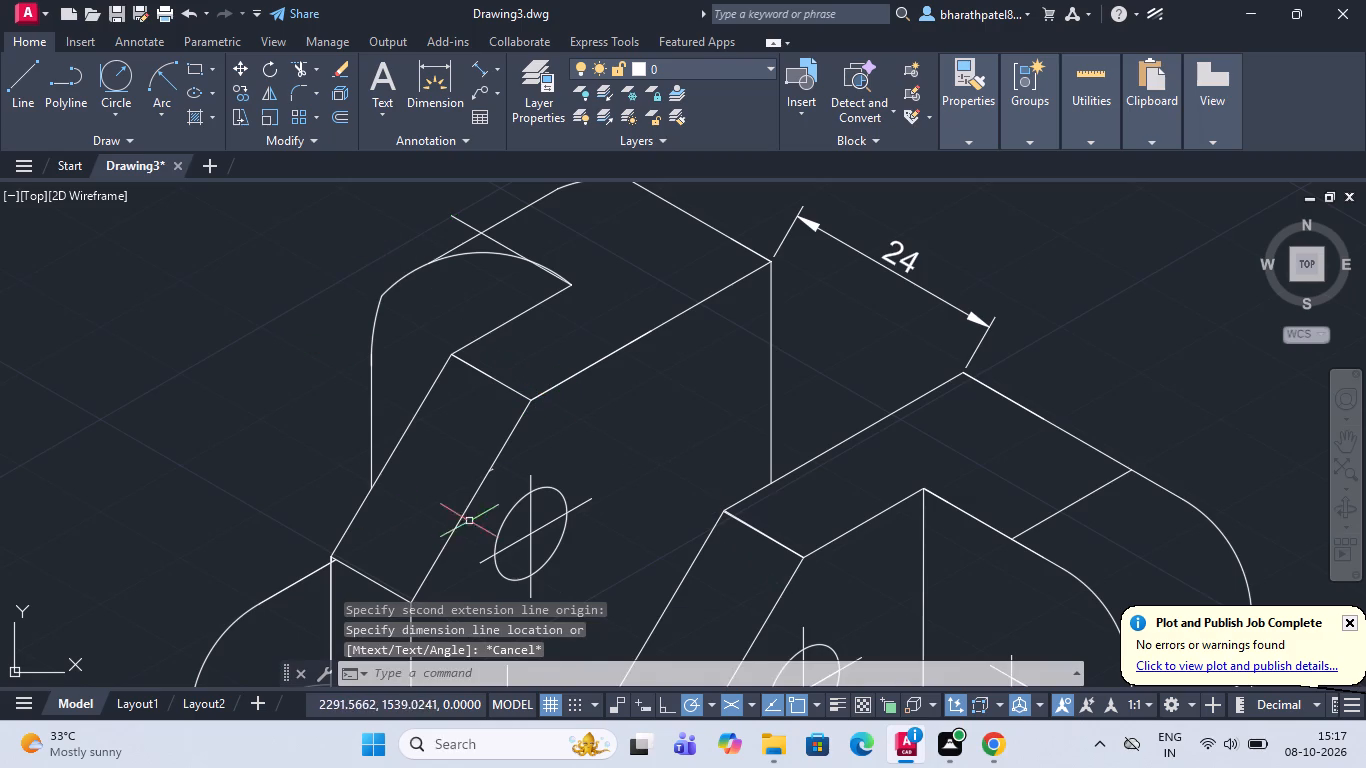
# Draw a 70-unit line at 150° from the centre mark on the front upright's rounded side face toward the rear upright.
pyautogui.scroll(-3, 474, 368)
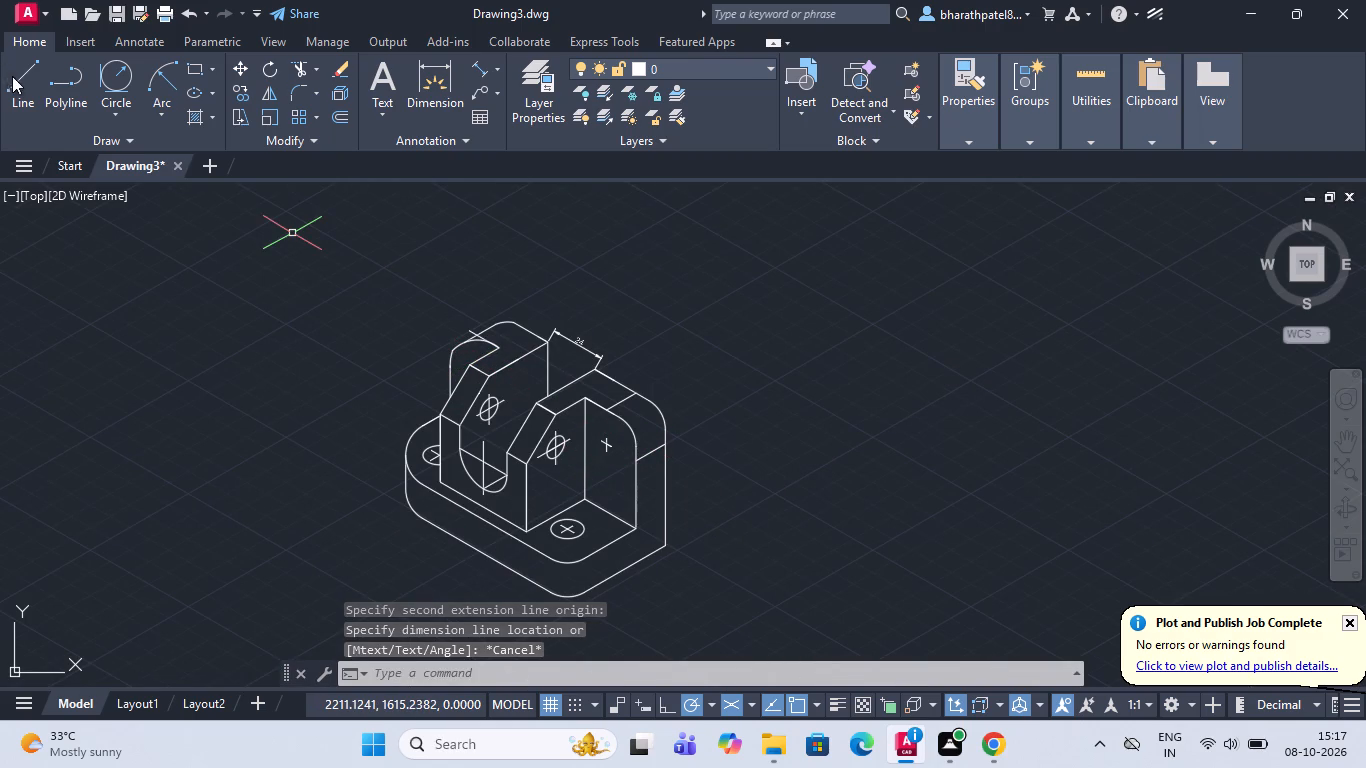
pyautogui.click(13, 79)
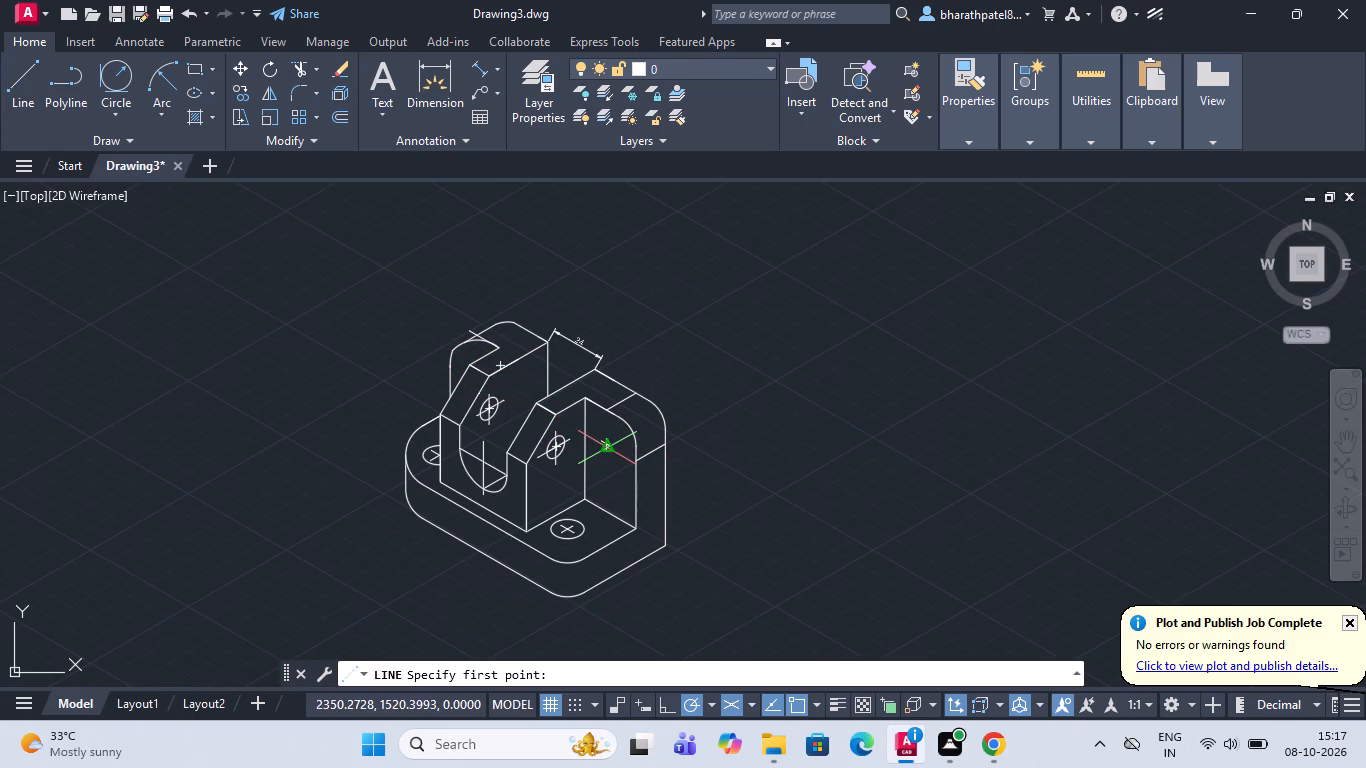
pyautogui.scroll(3, 613, 453)
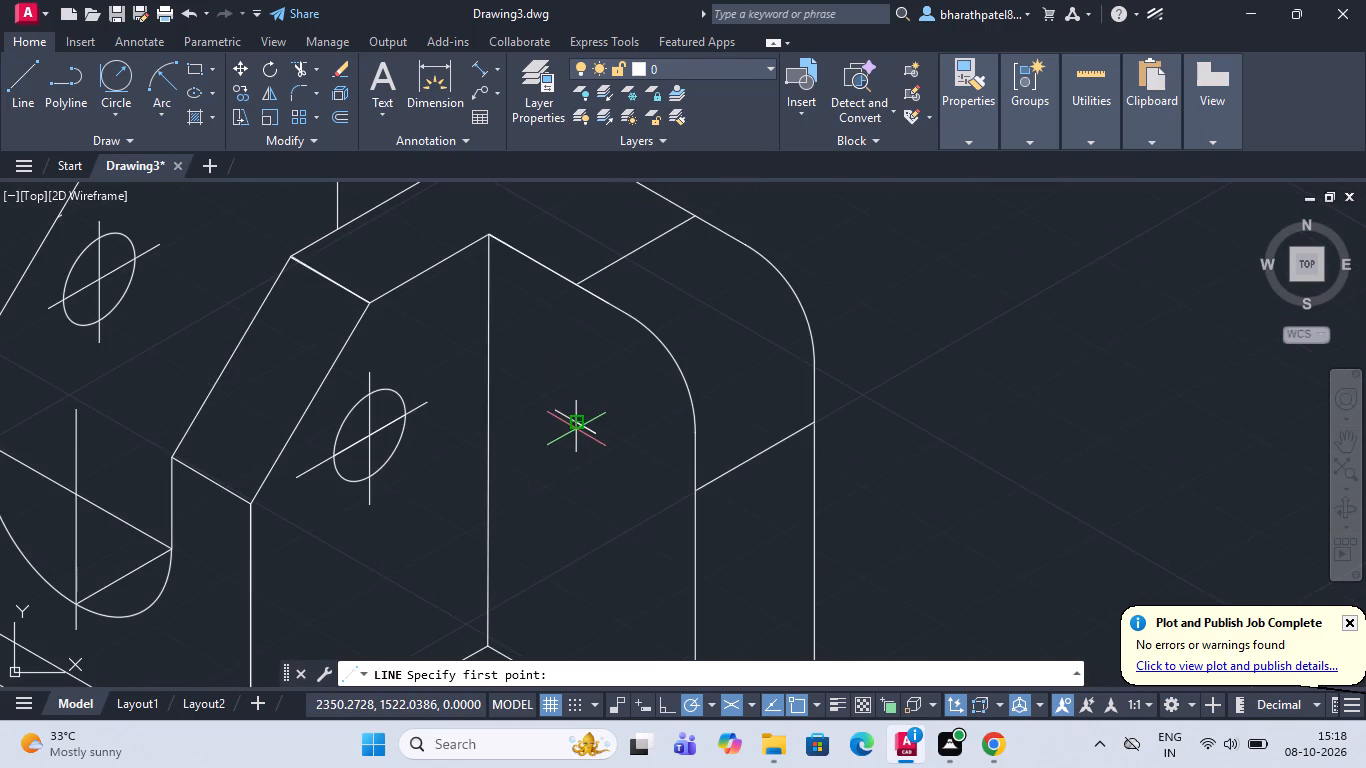
pyautogui.click(574, 422)
pyautogui.scroll(-4, 574, 422)
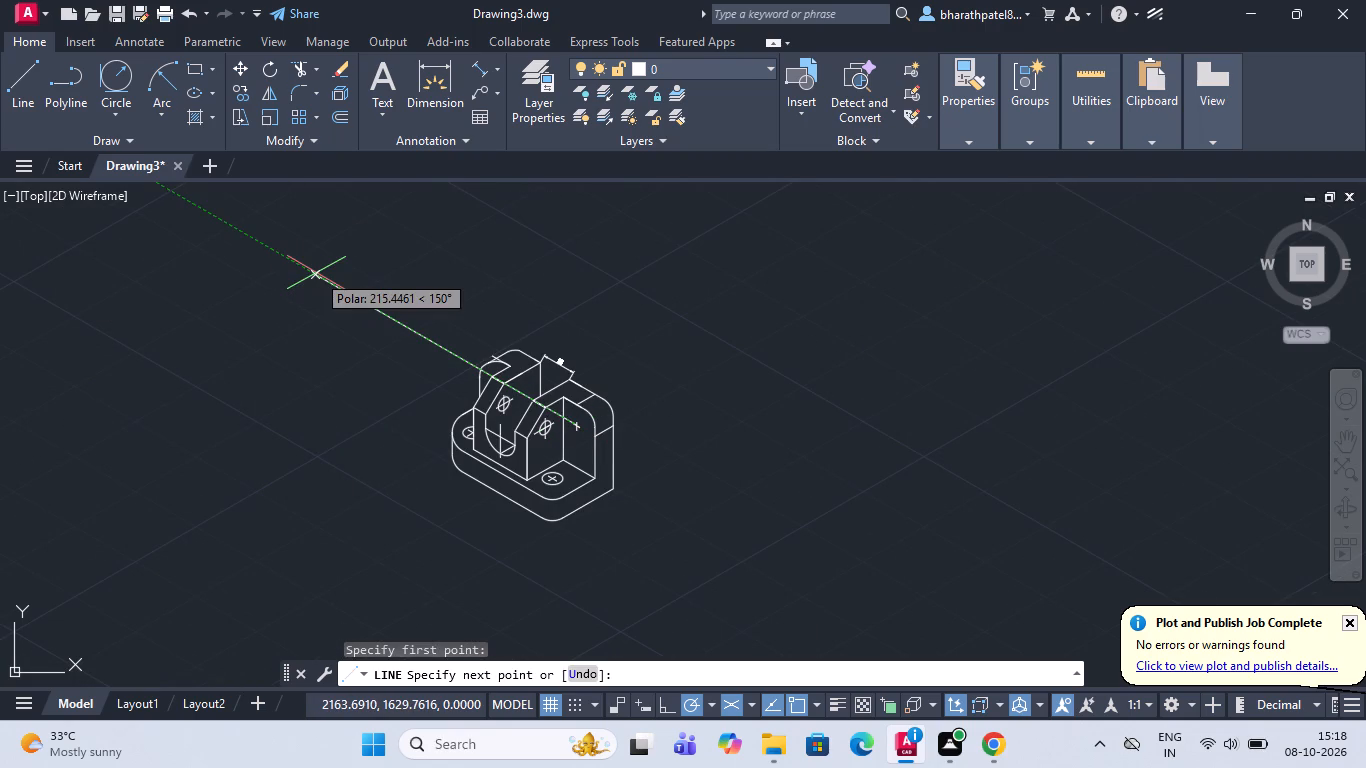
pyautogui.write('70')
pyautogui.press('Return')
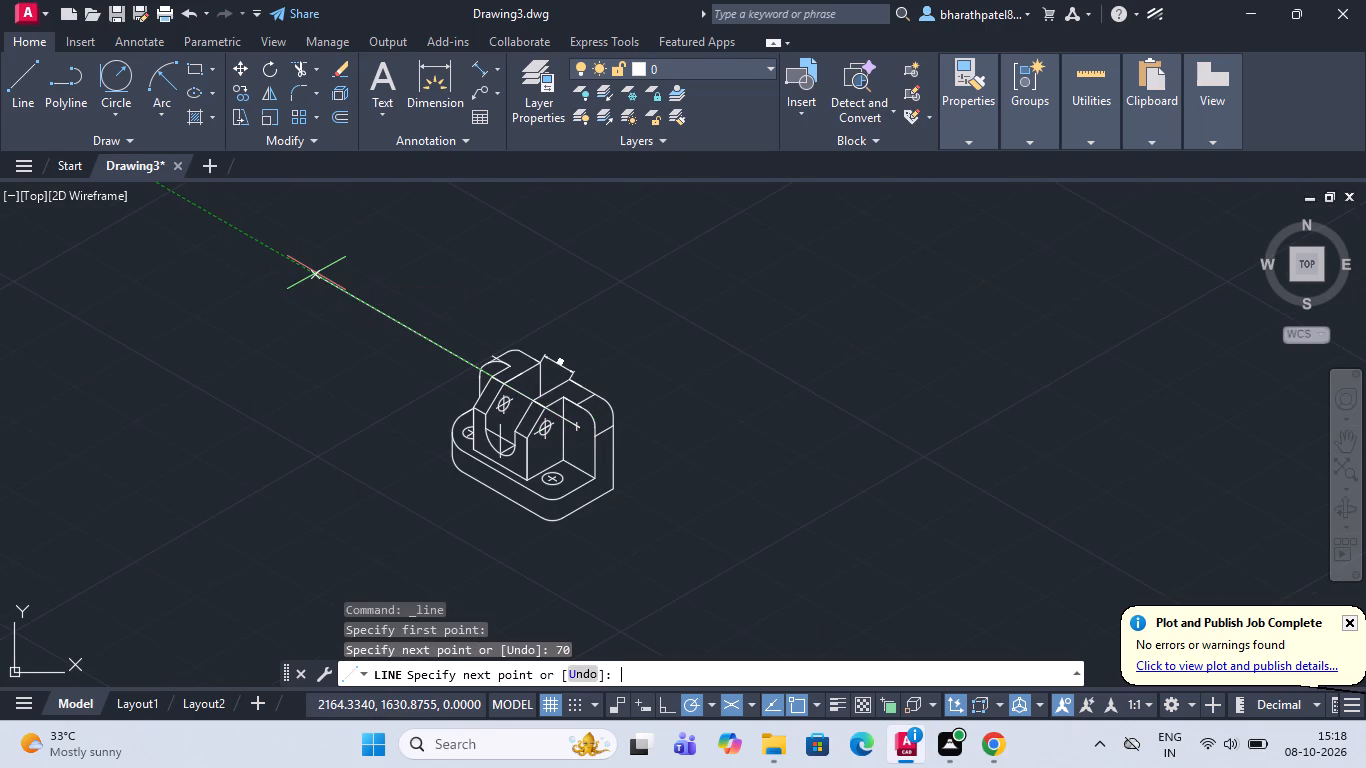
pyautogui.scroll(3, 505, 388)
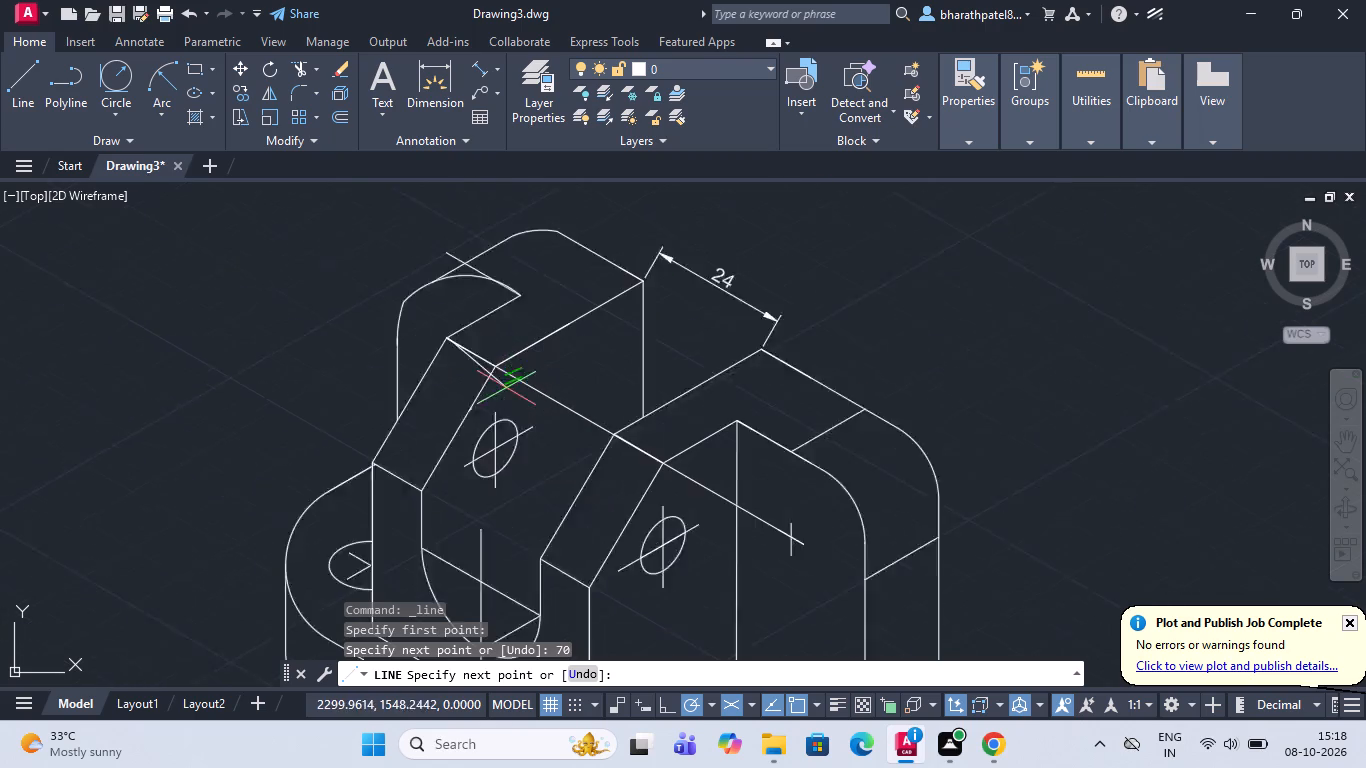
pyautogui.scroll(1, 506, 388)
pyautogui.scroll(3, 390, 300)
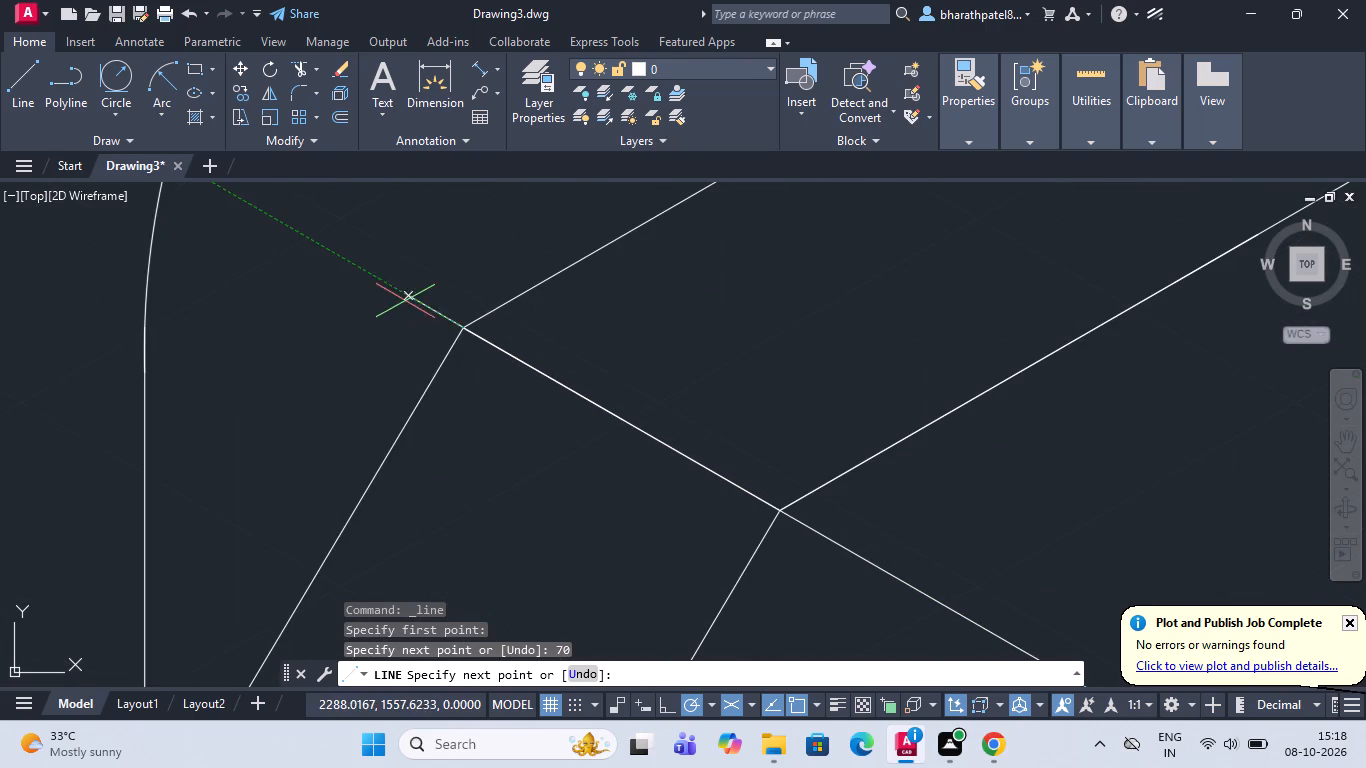
pyautogui.scroll(4, 446, 327)
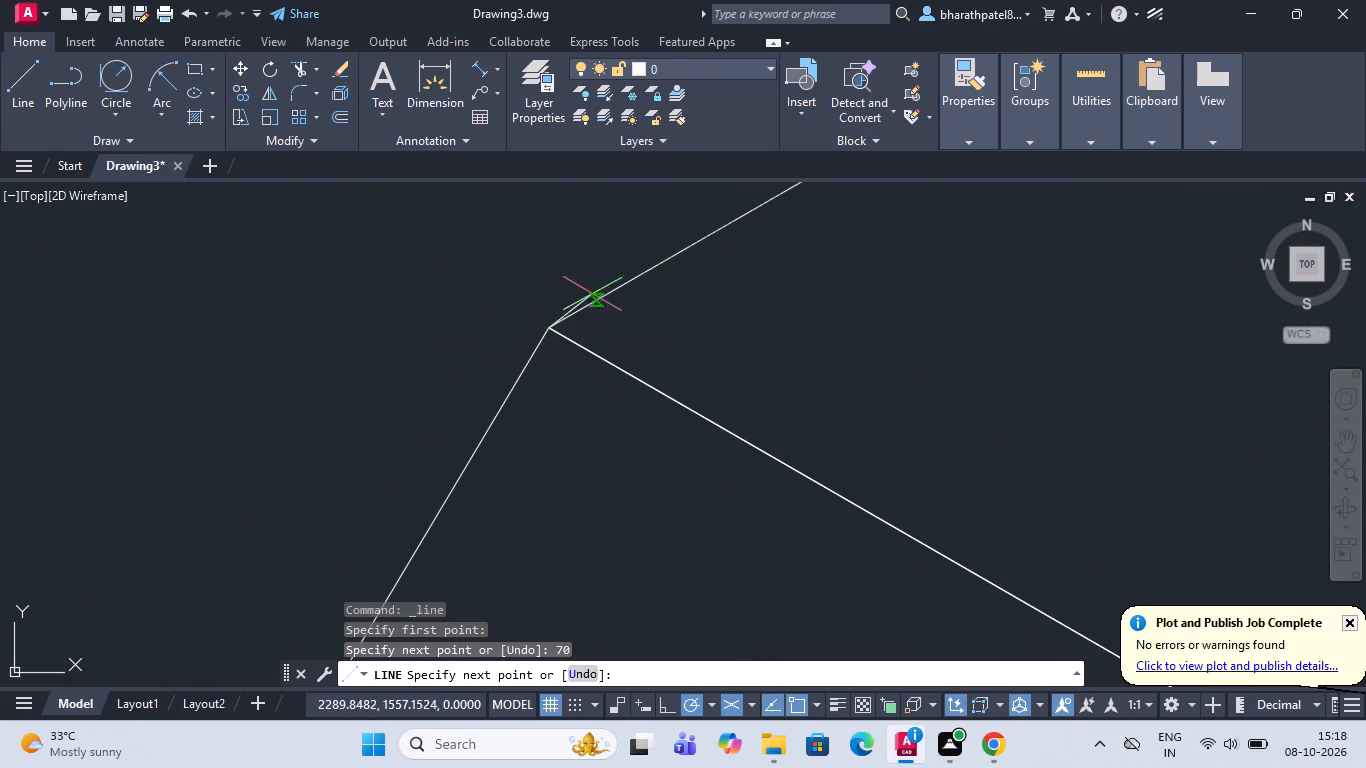
pyautogui.click(532, 281)
pyautogui.scroll(-2, 526, 281)
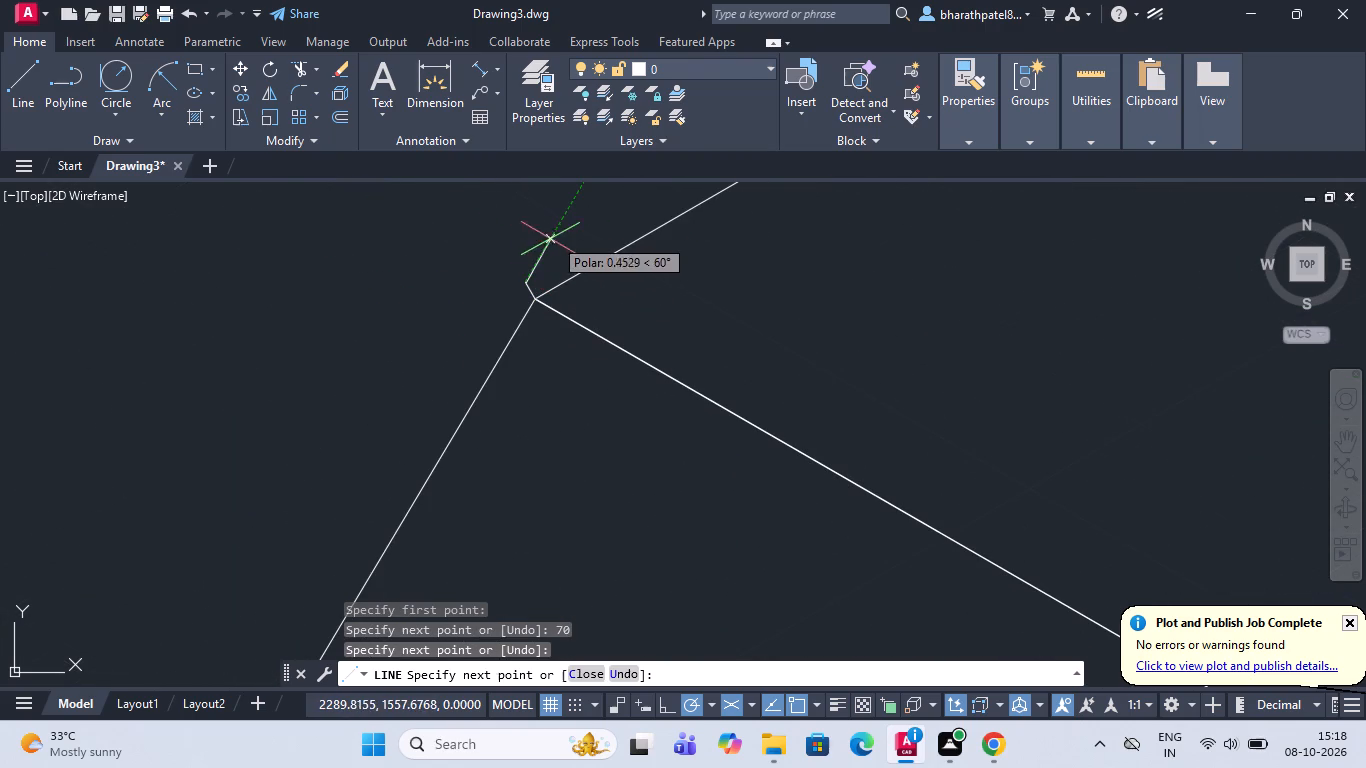
pyautogui.press('Escape')
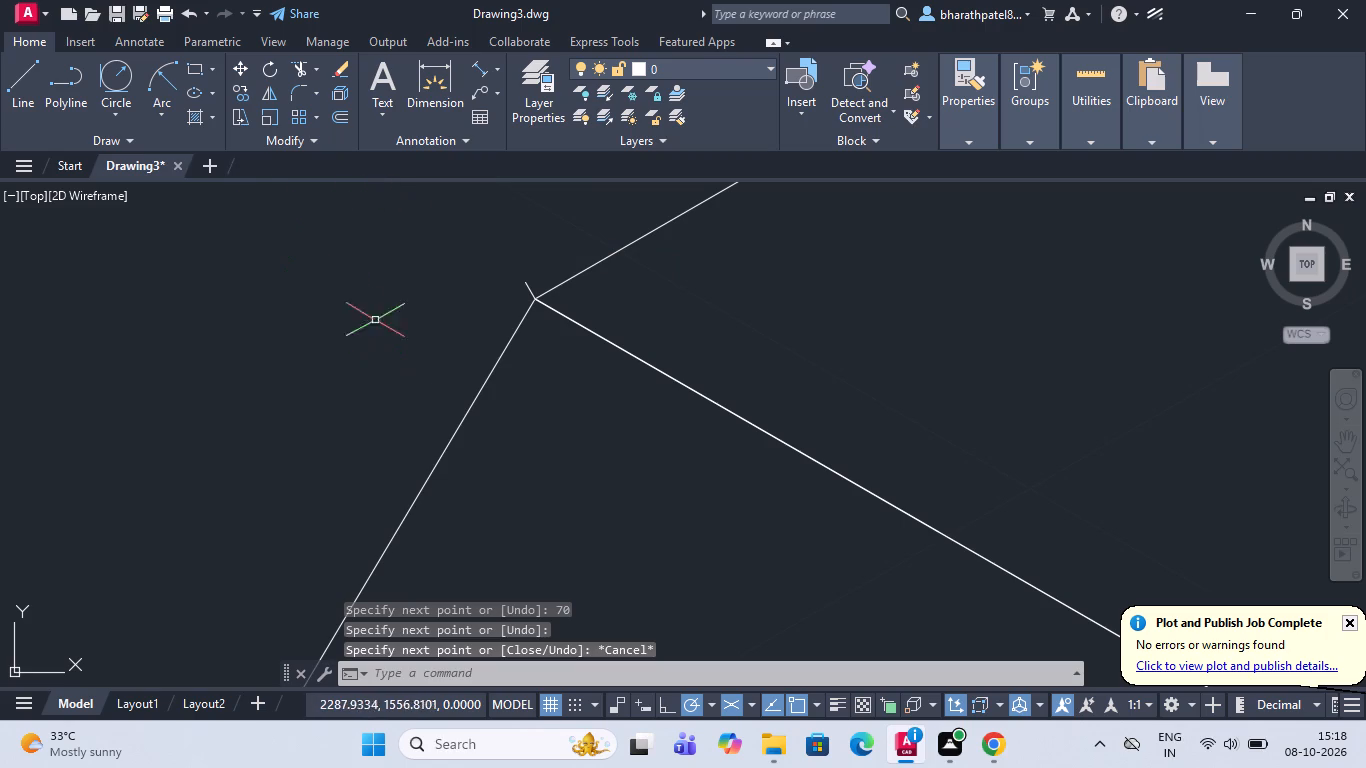
# Add an aligned dimension between the two ends of the 70-unit line, offset outside the existing dimension across the uprights' gap.
pyautogui.click(484, 64)
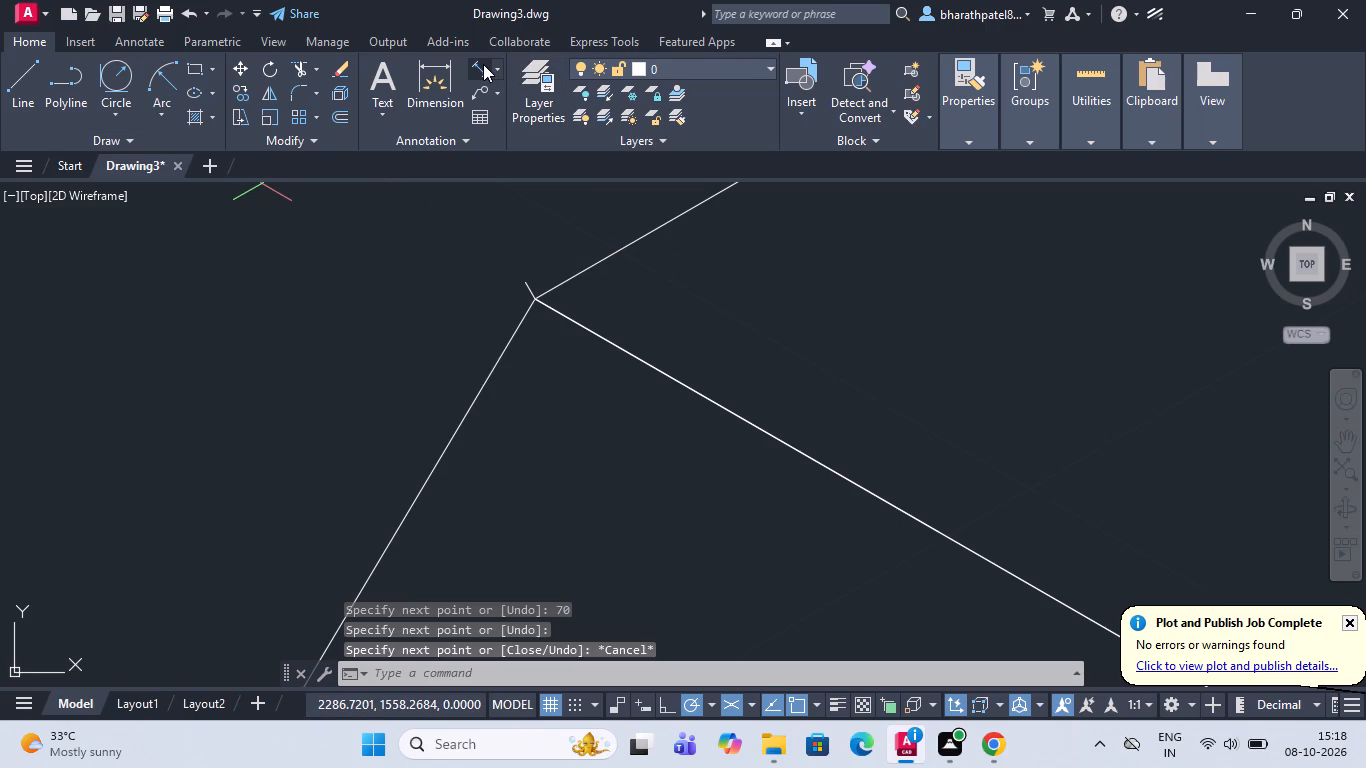
pyautogui.scroll(-8, 483, 64)
pyautogui.scroll(-7, 588, 352)
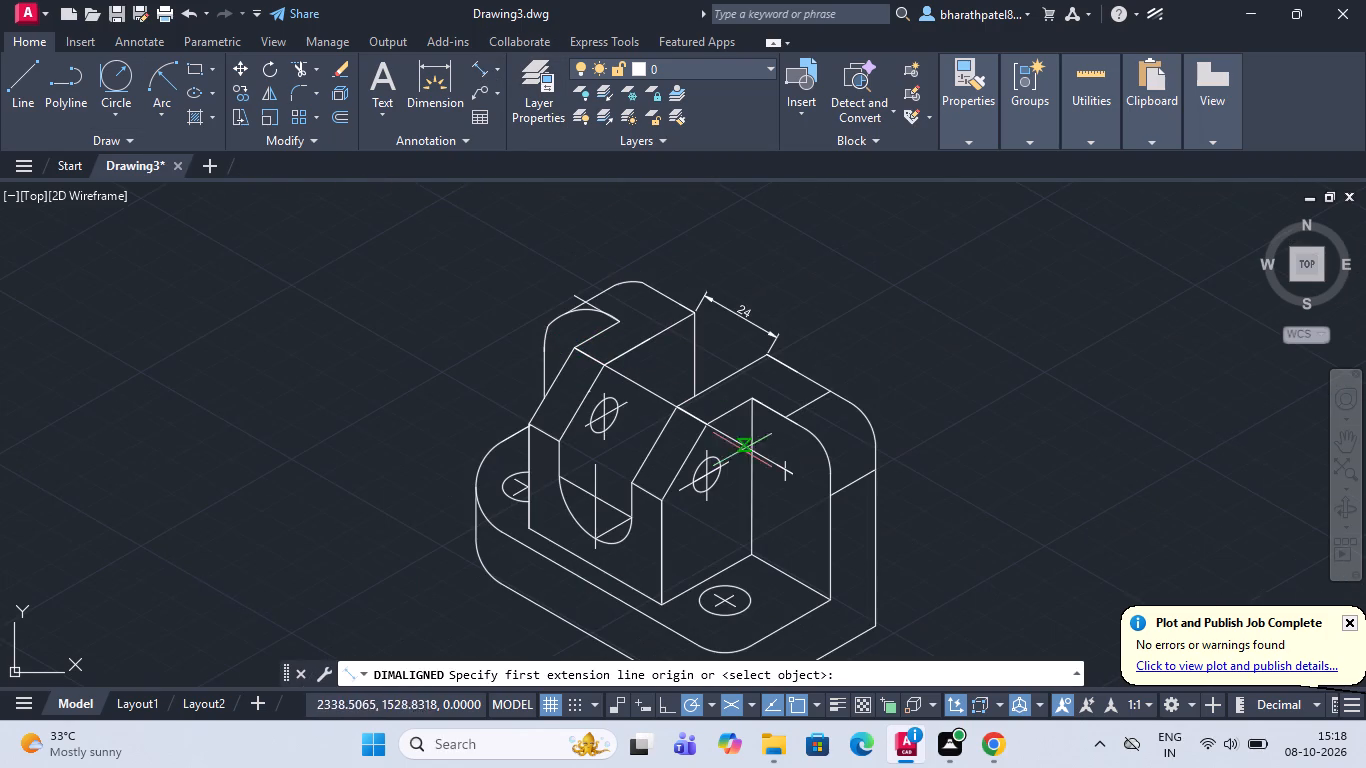
pyautogui.scroll(3, 784, 467)
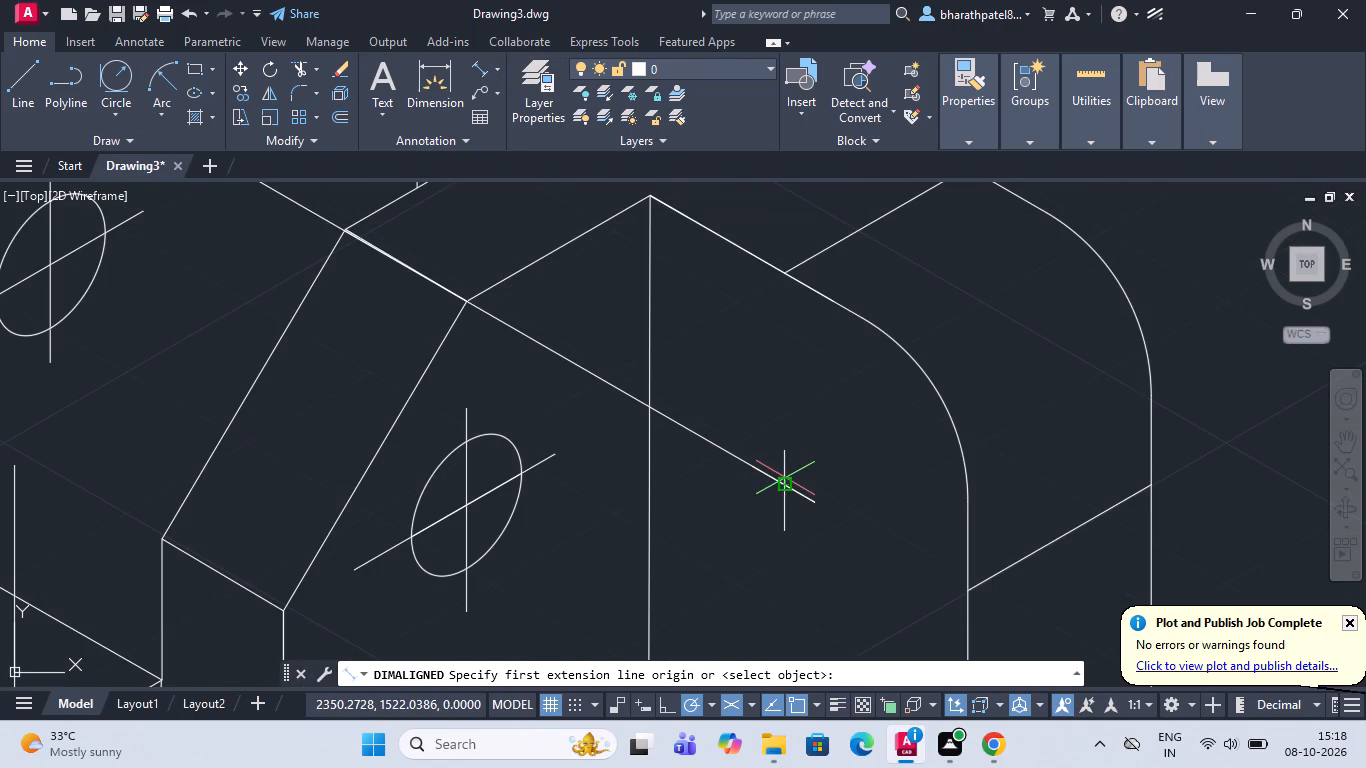
pyautogui.click(784, 491)
pyautogui.scroll(-6, 782, 480)
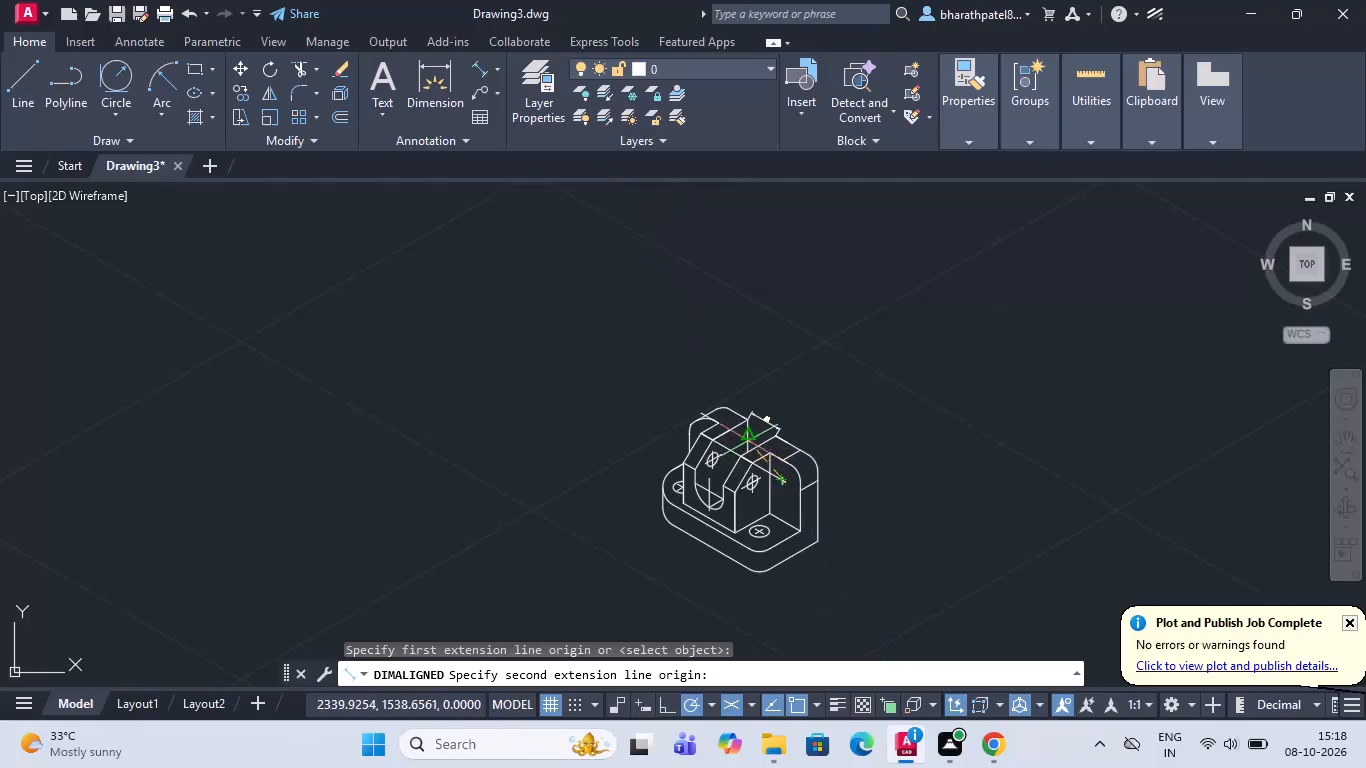
pyautogui.scroll(12, 703, 430)
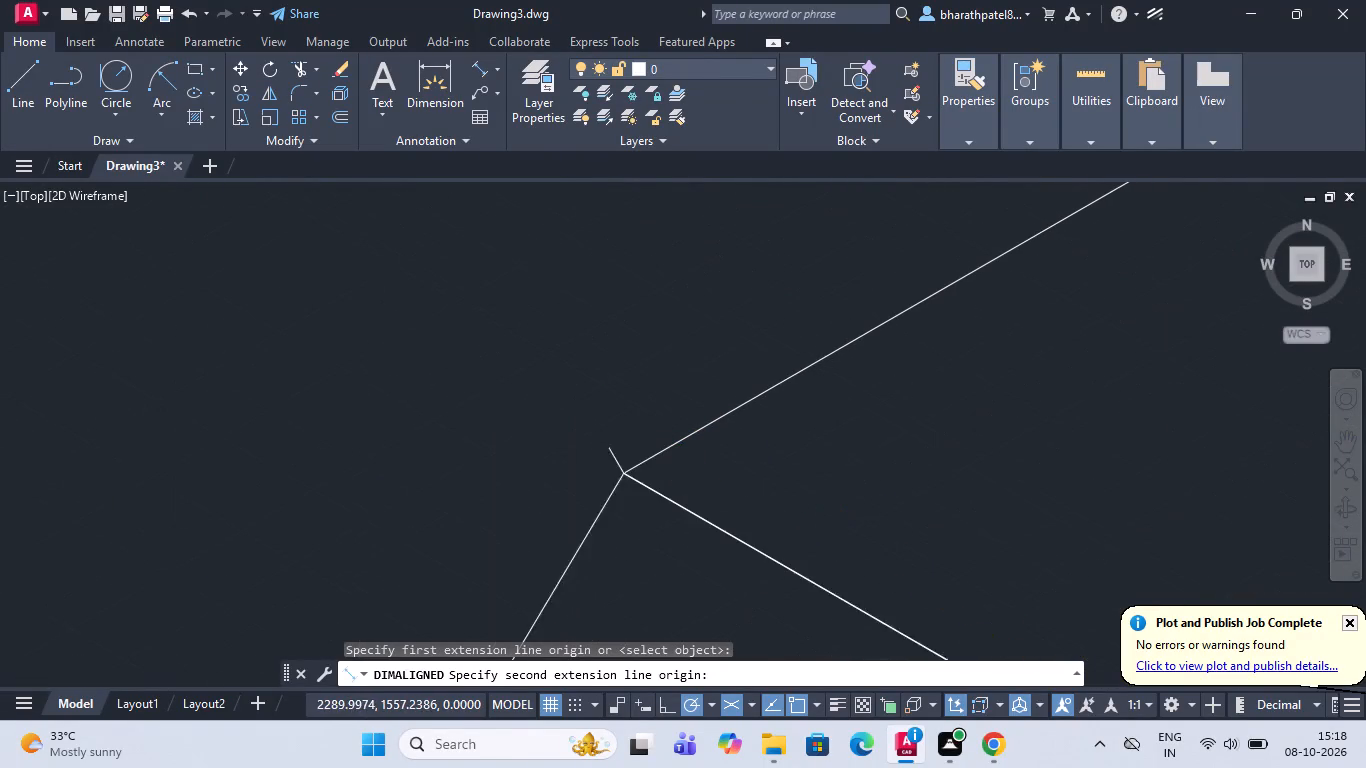
pyautogui.click(584, 485)
pyautogui.scroll(-7, 584, 485)
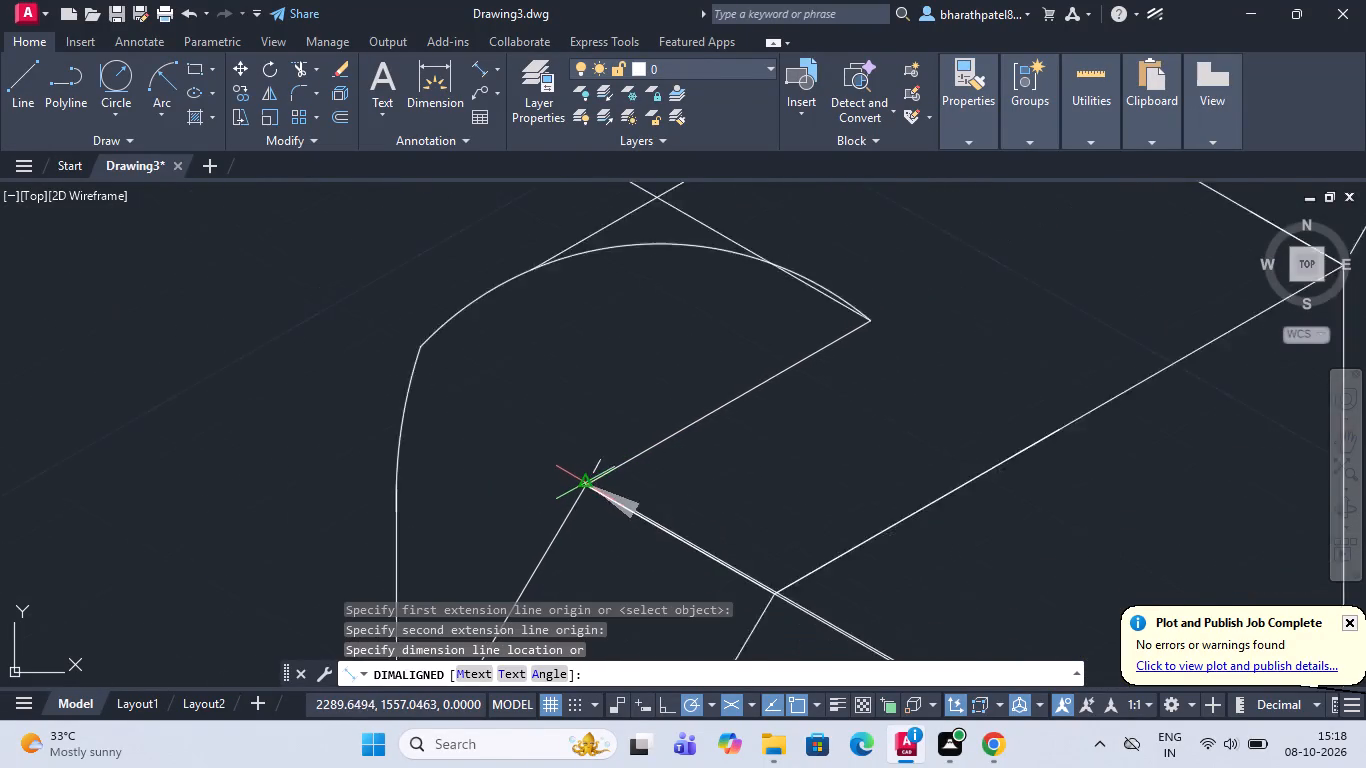
pyautogui.scroll(-8, 584, 485)
pyautogui.scroll(3, 630, 446)
pyautogui.click(622, 478)
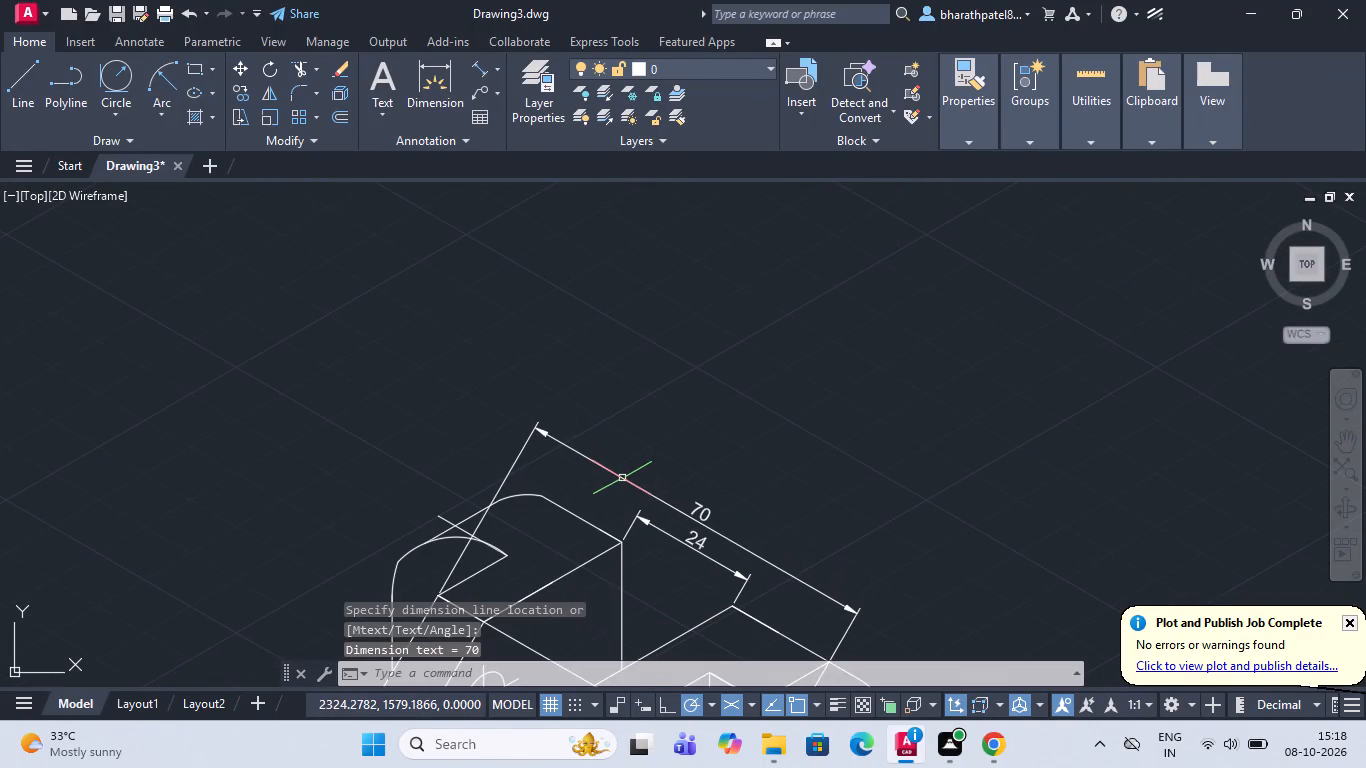
# Trim the parts of the short 150° line that extend outside the arc on the rear upright's top.
pyautogui.scroll(-2, 622, 473)
pyautogui.scroll(2, 585, 498)
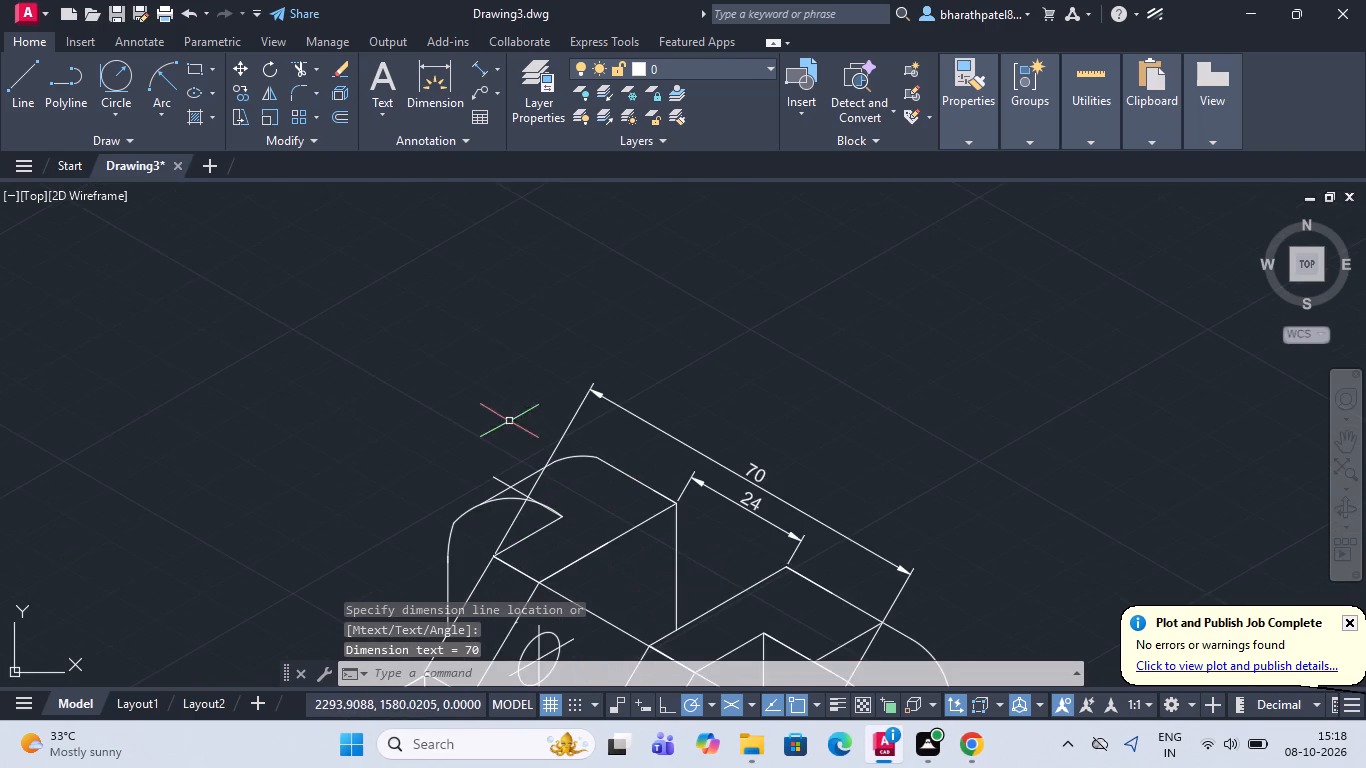
pyautogui.click(296, 67)
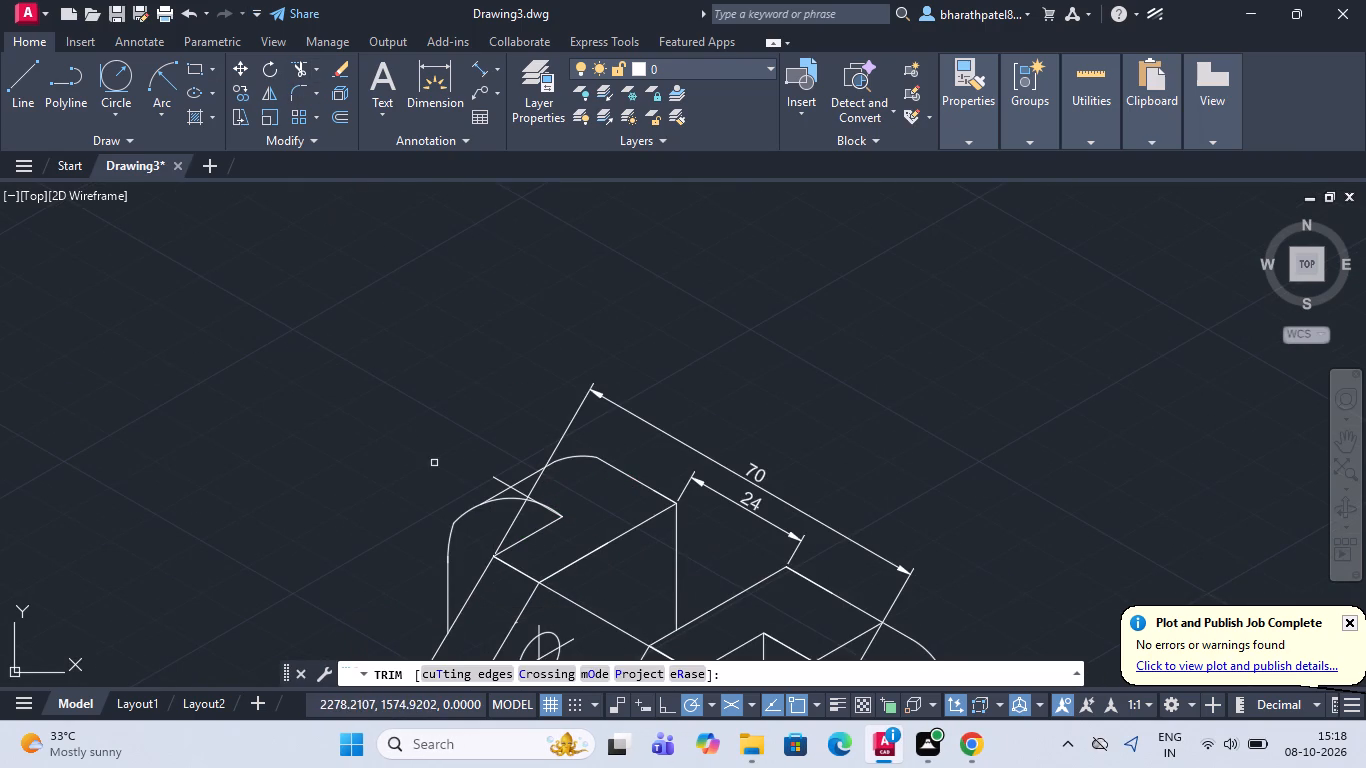
pyautogui.click(503, 485)
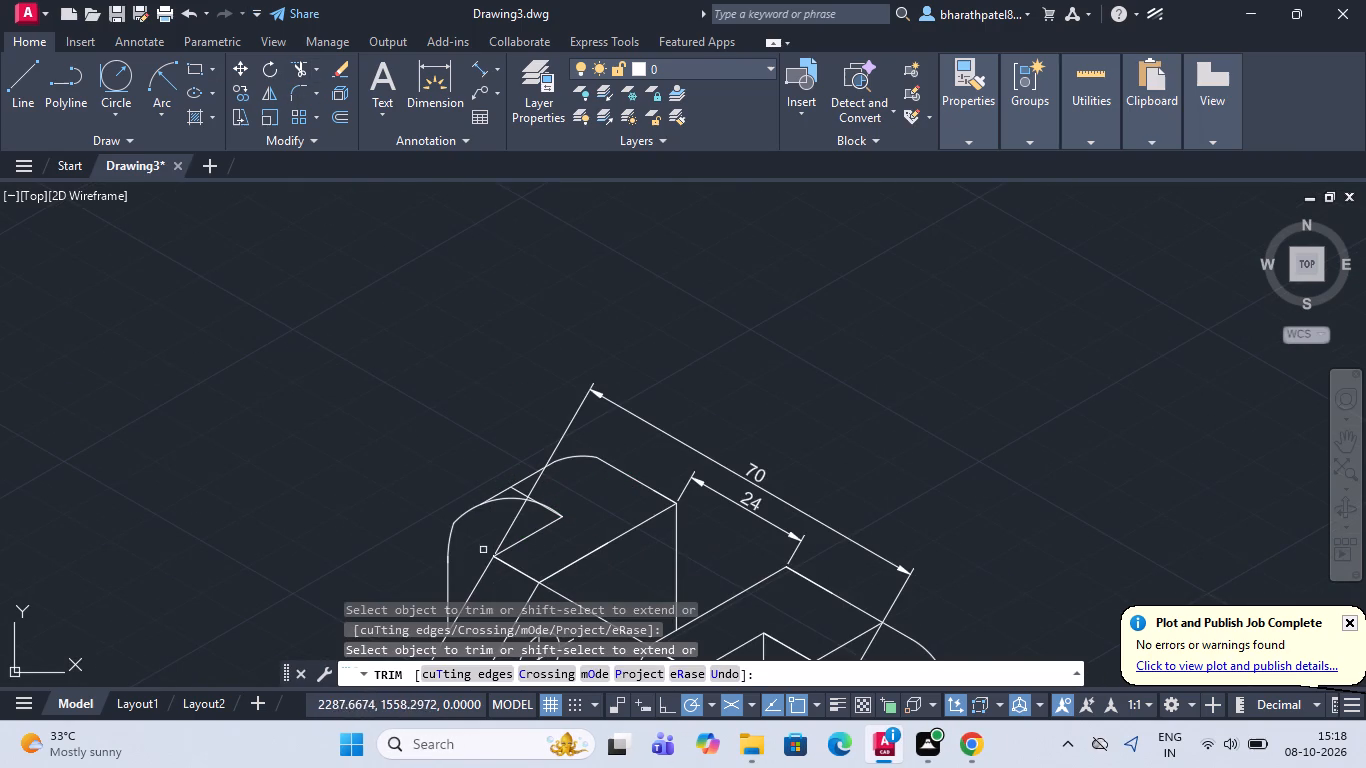
pyautogui.scroll(5, 521, 495)
pyautogui.click(521, 495)
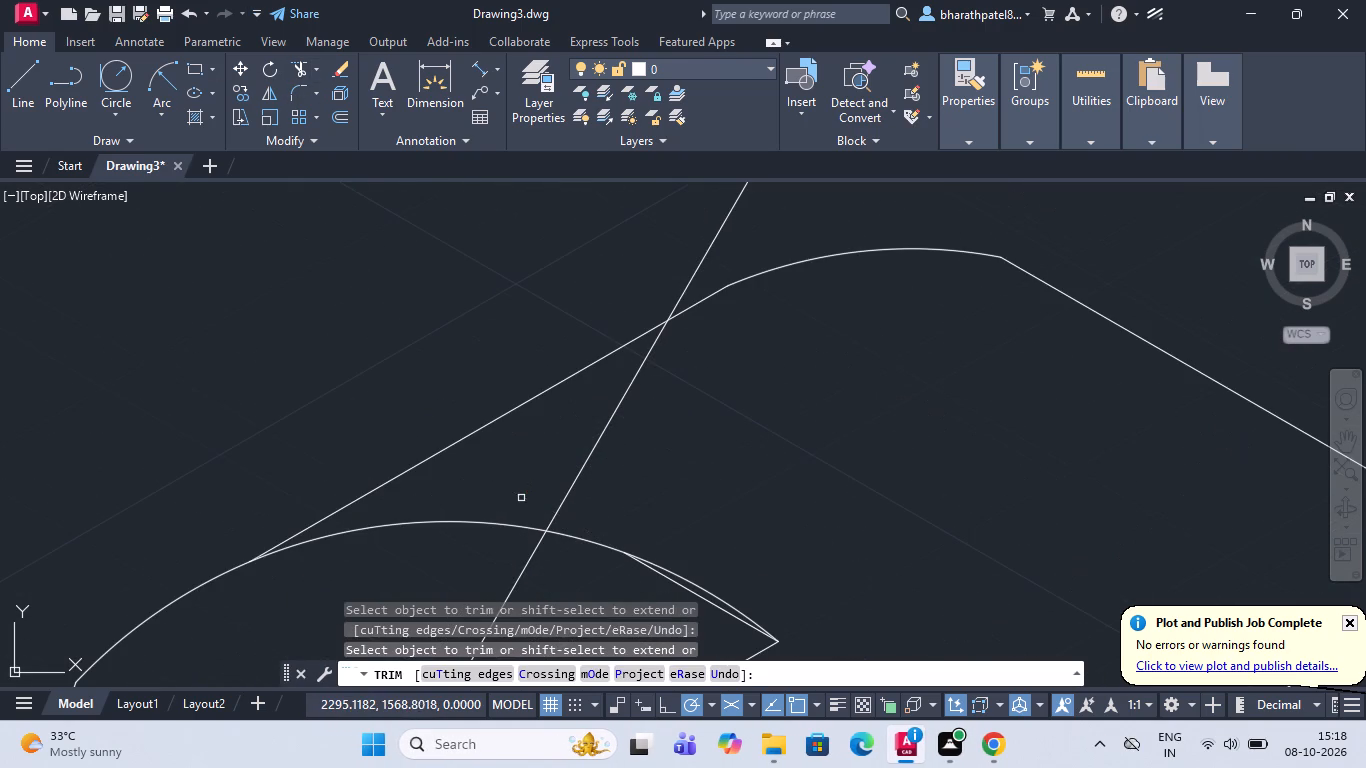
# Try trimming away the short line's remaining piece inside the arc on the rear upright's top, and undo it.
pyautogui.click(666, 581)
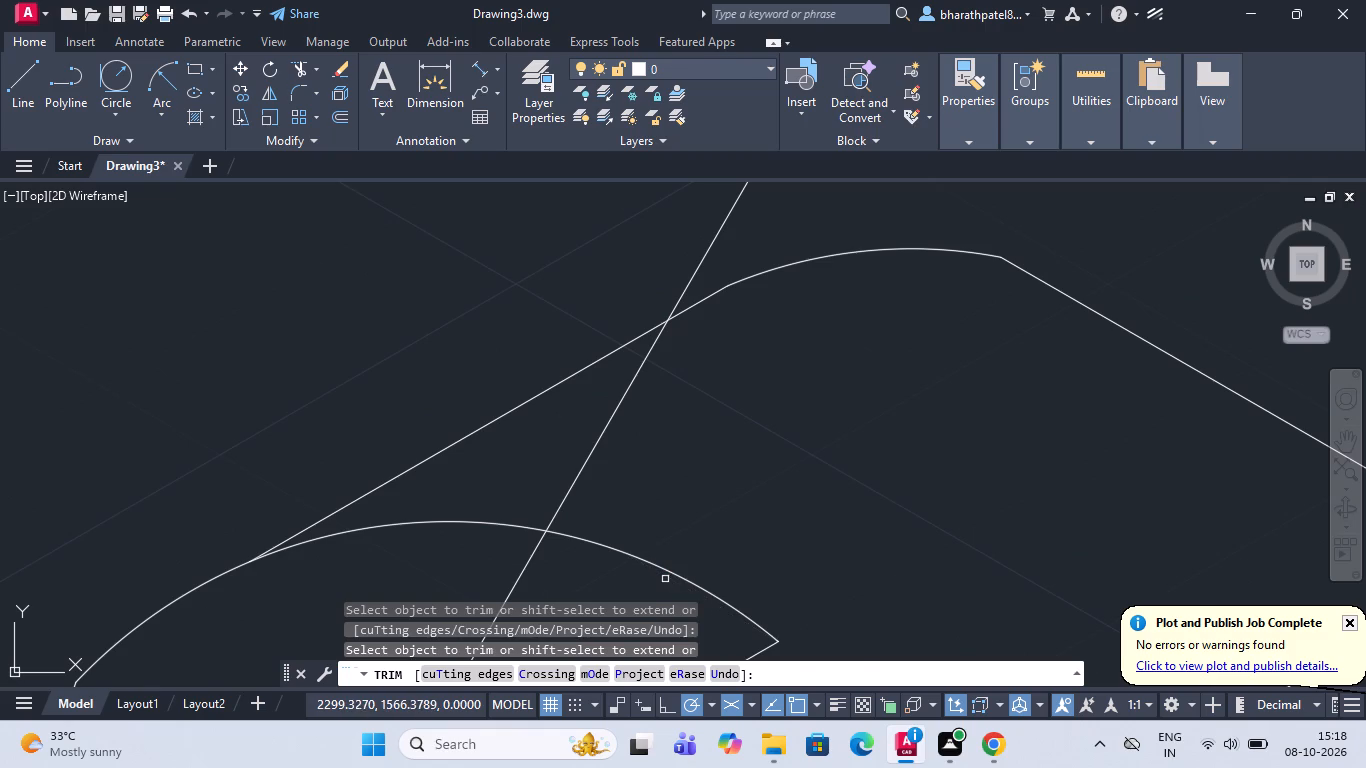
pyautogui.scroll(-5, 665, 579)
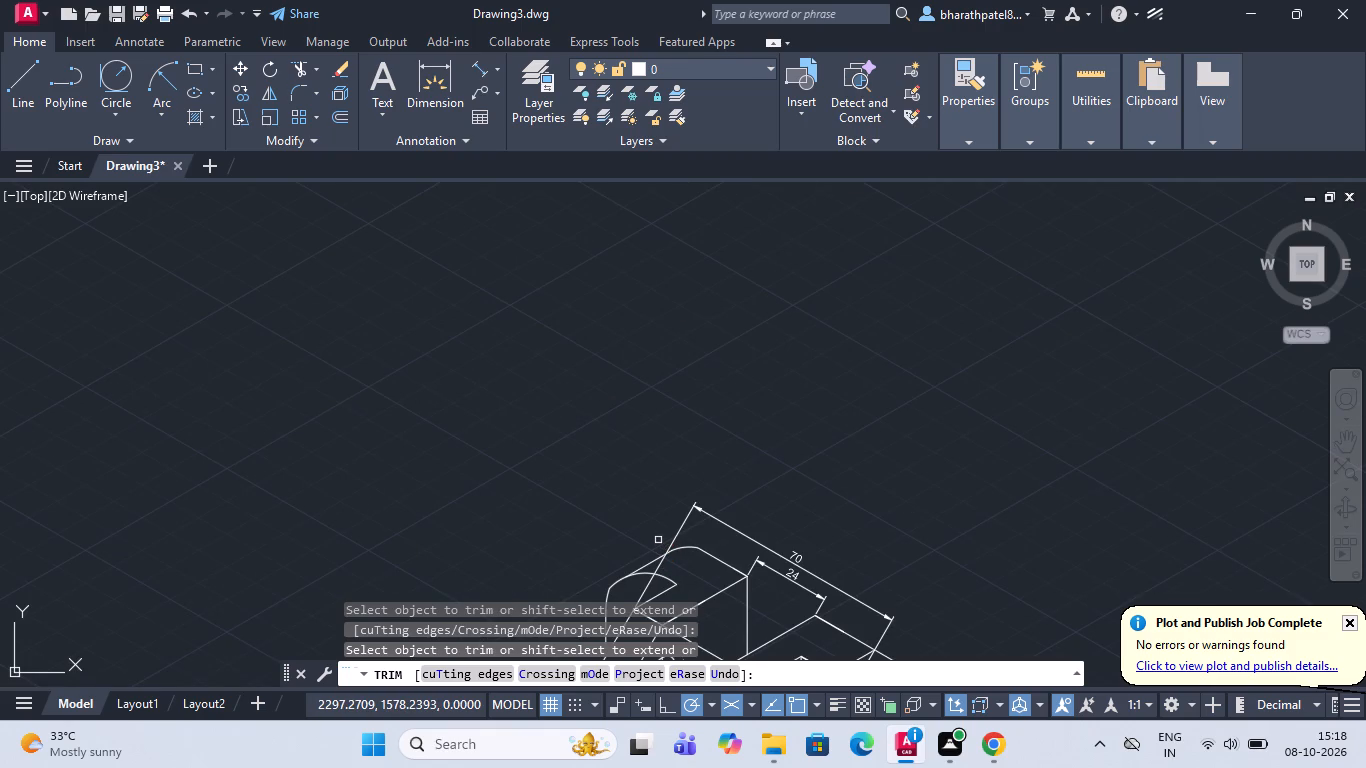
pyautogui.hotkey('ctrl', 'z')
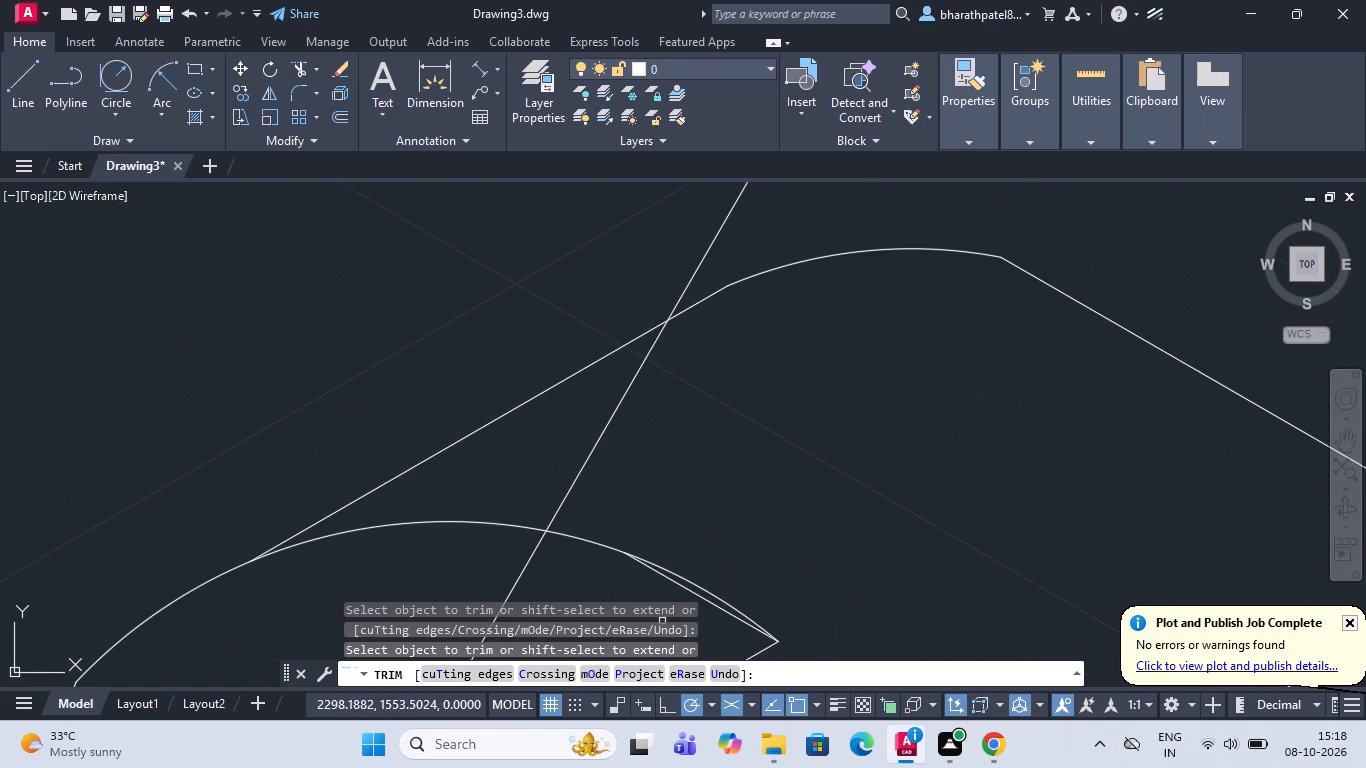
# Trim the inner end of the rear upright's arc back to the short line, keeping the straight segment.
pyautogui.click(712, 590)
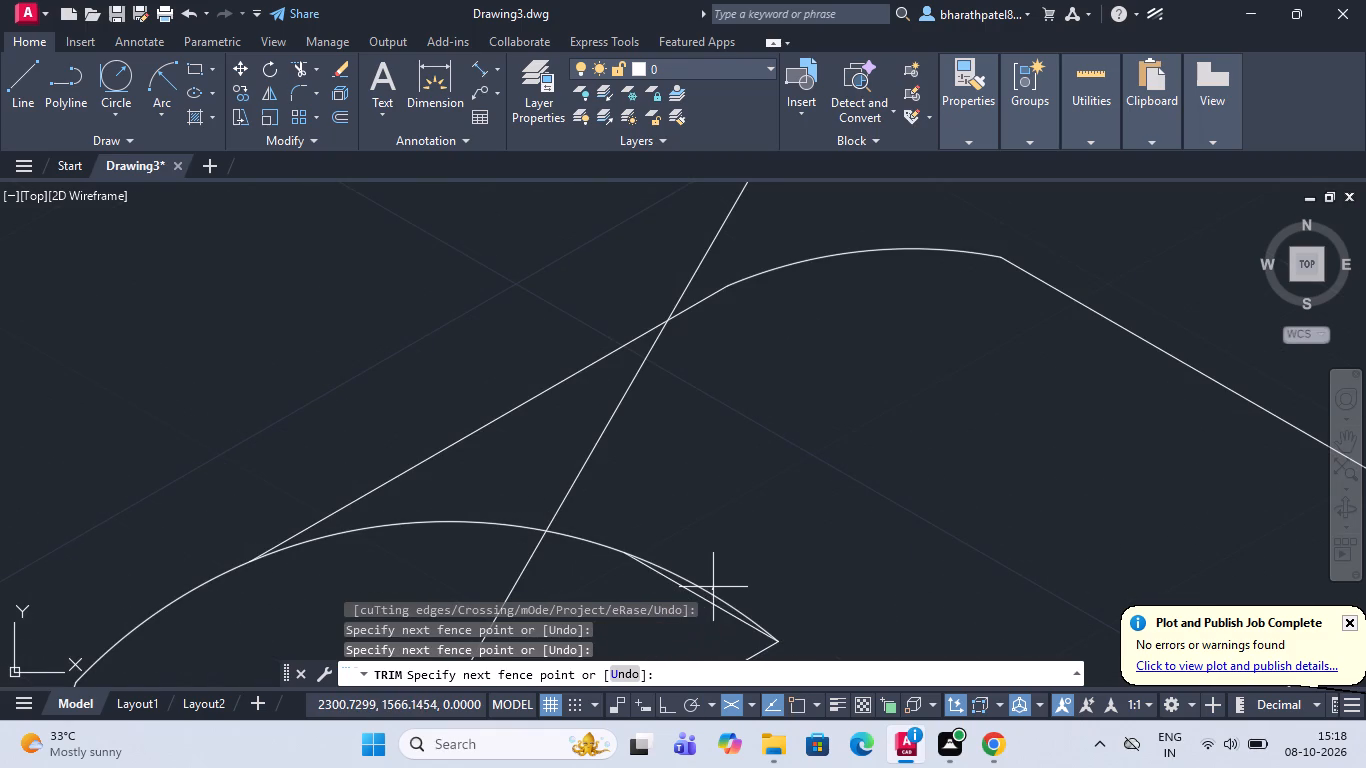
pyautogui.click(707, 593)
# Remove the tiny stray segment at the rear upright's top corner, where the 70-unit line ends.
pyautogui.scroll(-3, 723, 534)
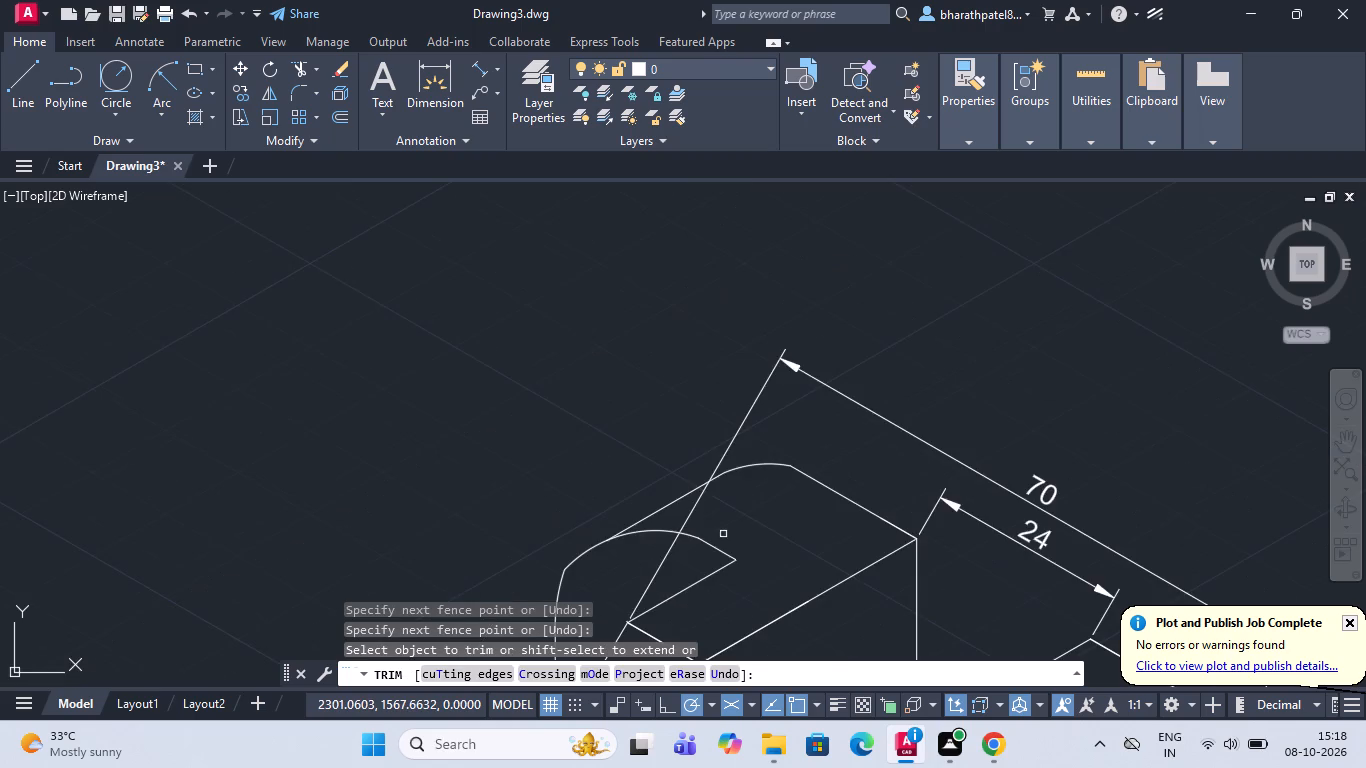
pyautogui.scroll(-3, 723, 534)
pyautogui.scroll(4, 702, 591)
pyautogui.scroll(4, 686, 367)
pyautogui.click(656, 443)
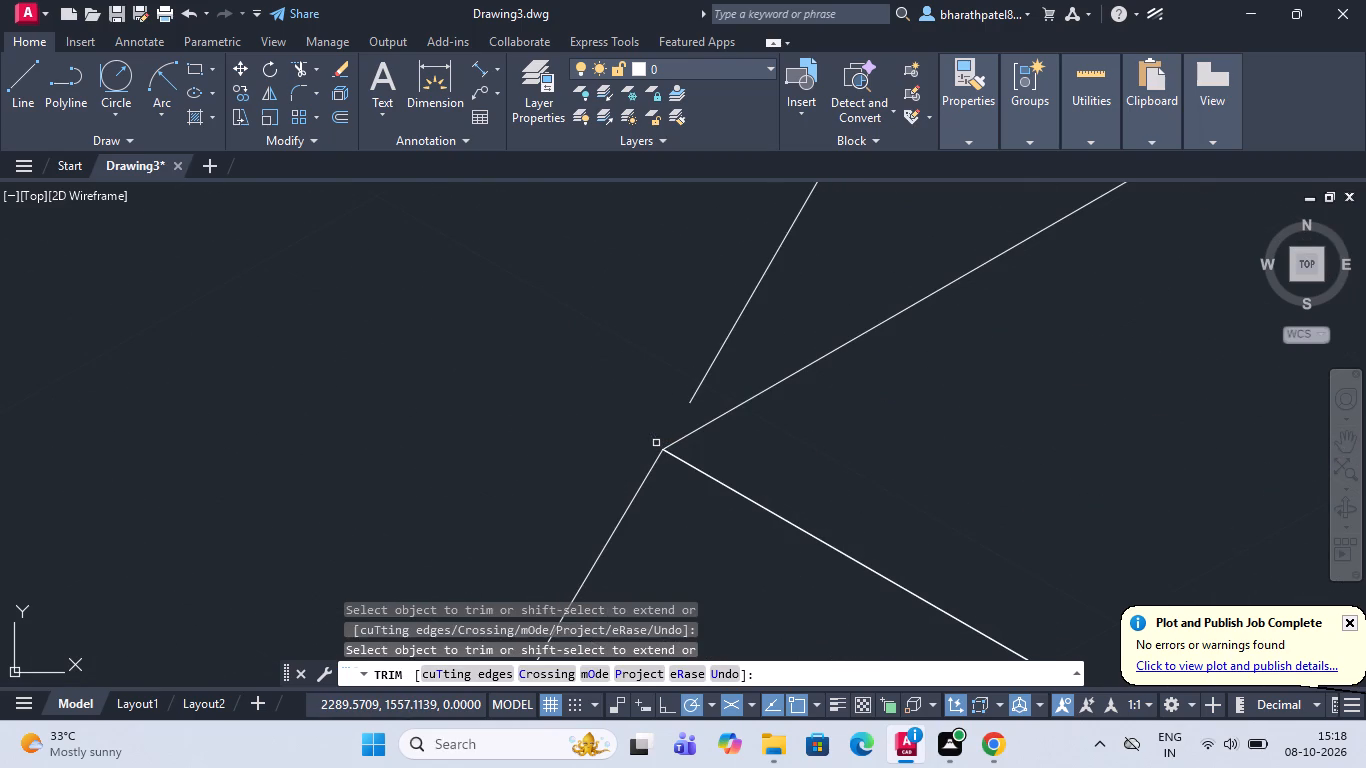
pyautogui.scroll(-8, 630, 416)
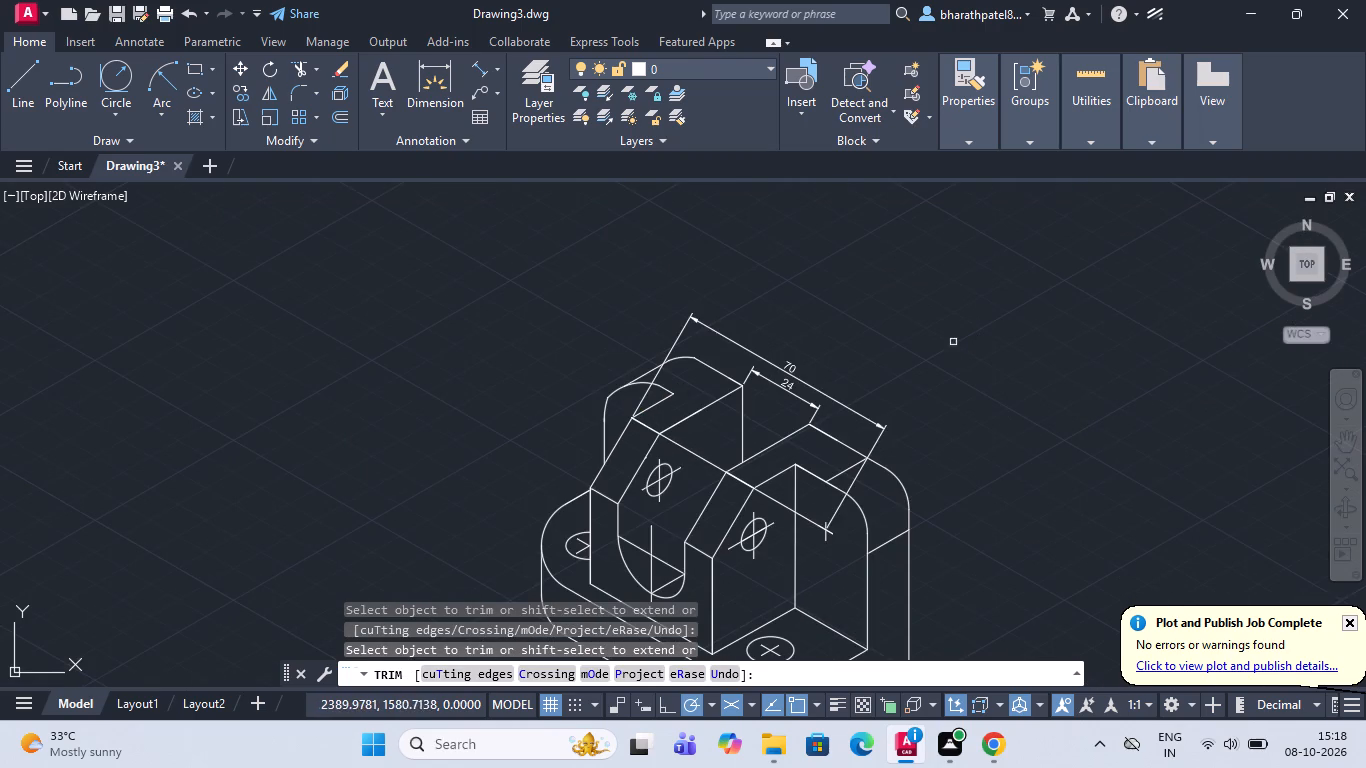
# Add an aligned dimension to the rear vertical edge, from the base's bottom corner up to the slanted line meeting that edge.
pyautogui.scroll(-1, 955, 336)
pyautogui.scroll(2, 944, 450)
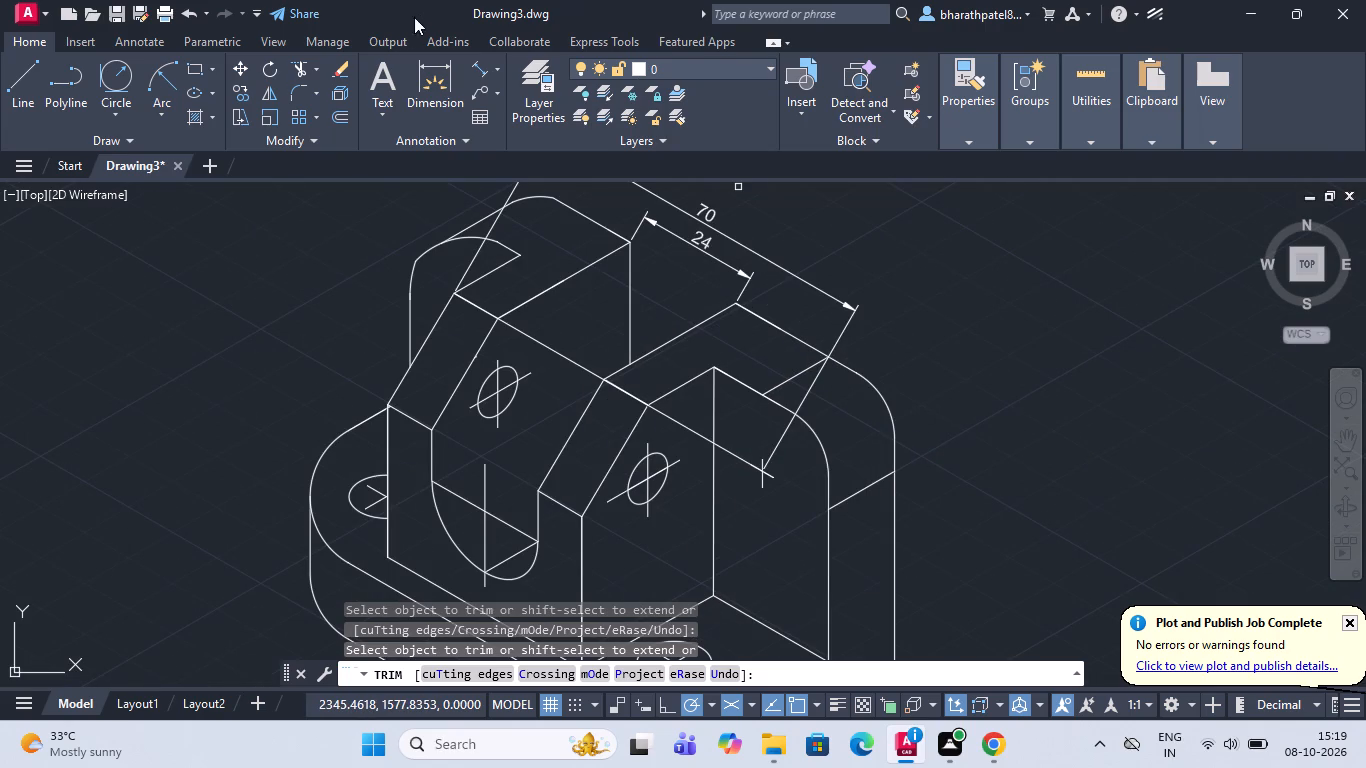
pyautogui.click(481, 64)
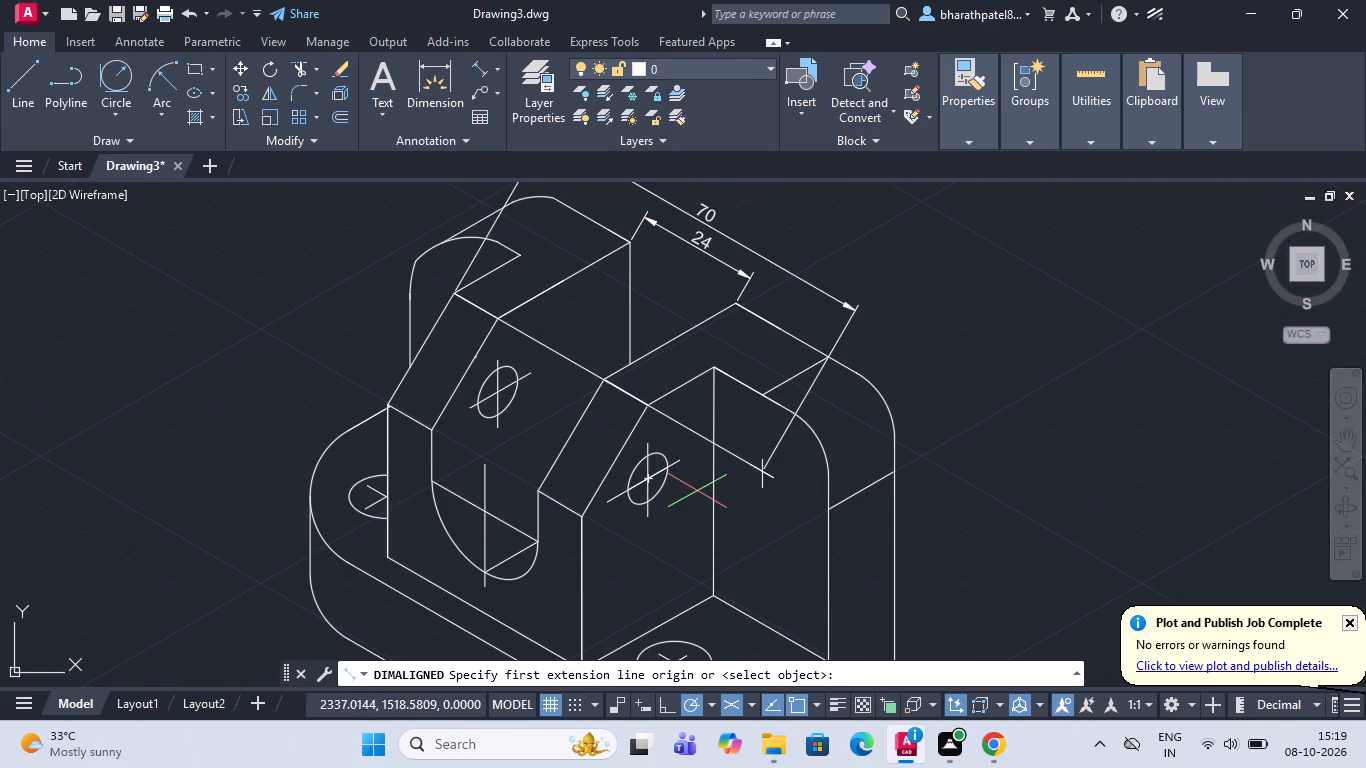
pyautogui.scroll(-2, 810, 415)
pyautogui.scroll(2, 867, 515)
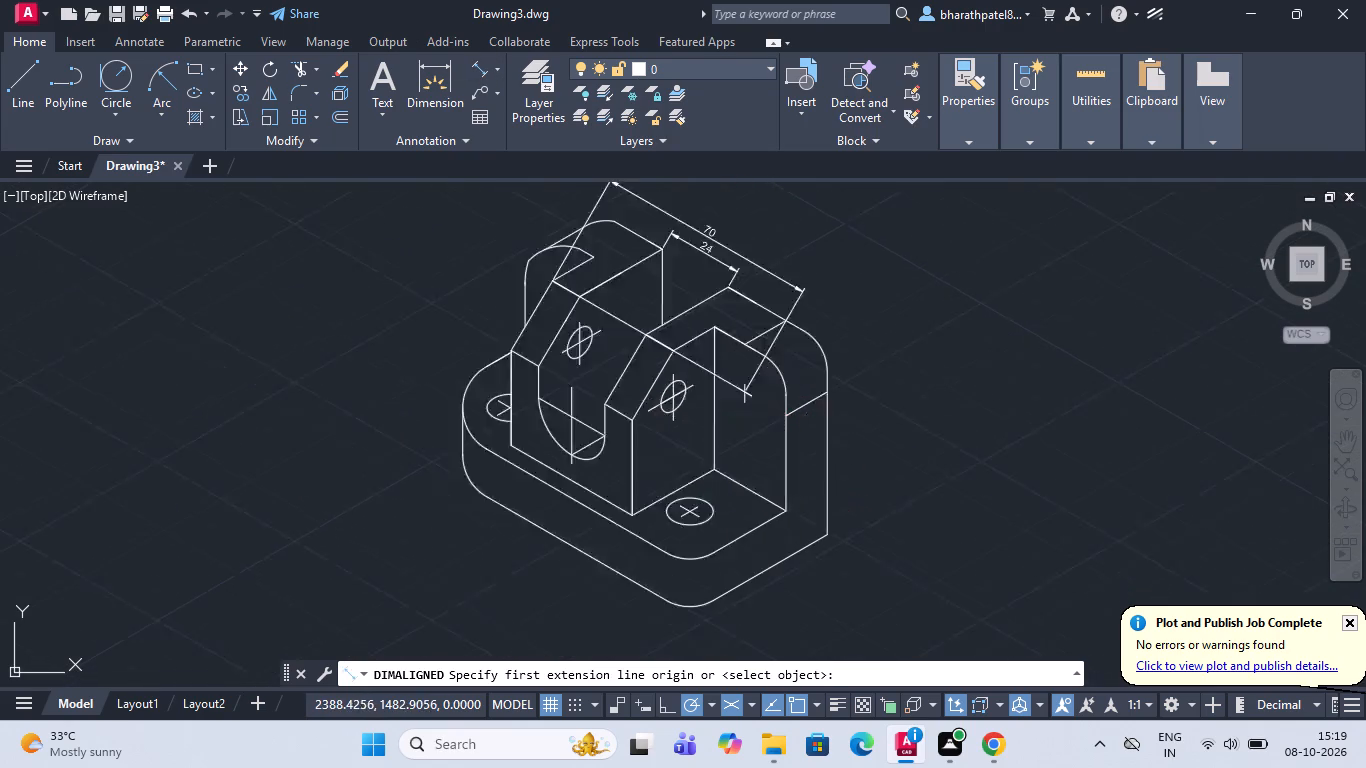
pyautogui.scroll(1, 867, 515)
pyautogui.scroll(-1, 867, 515)
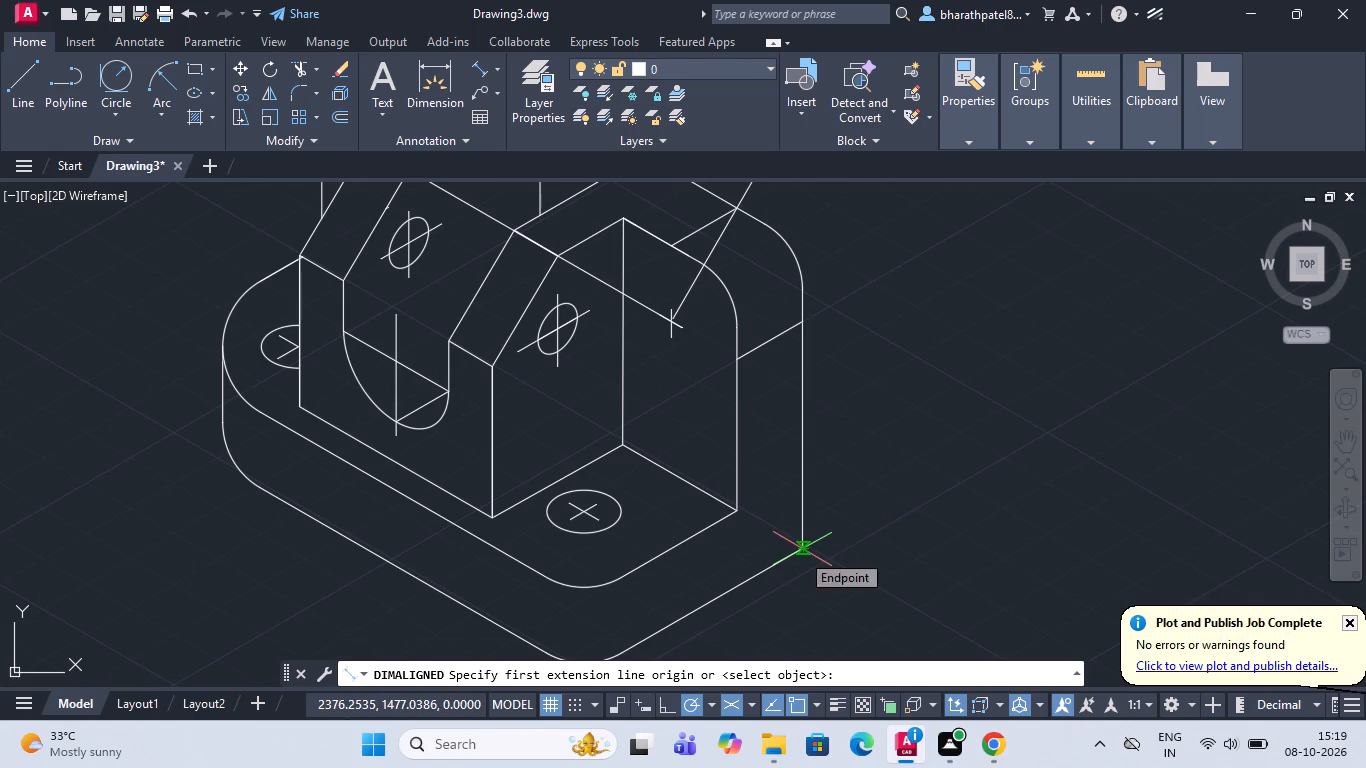
pyautogui.click(800, 552)
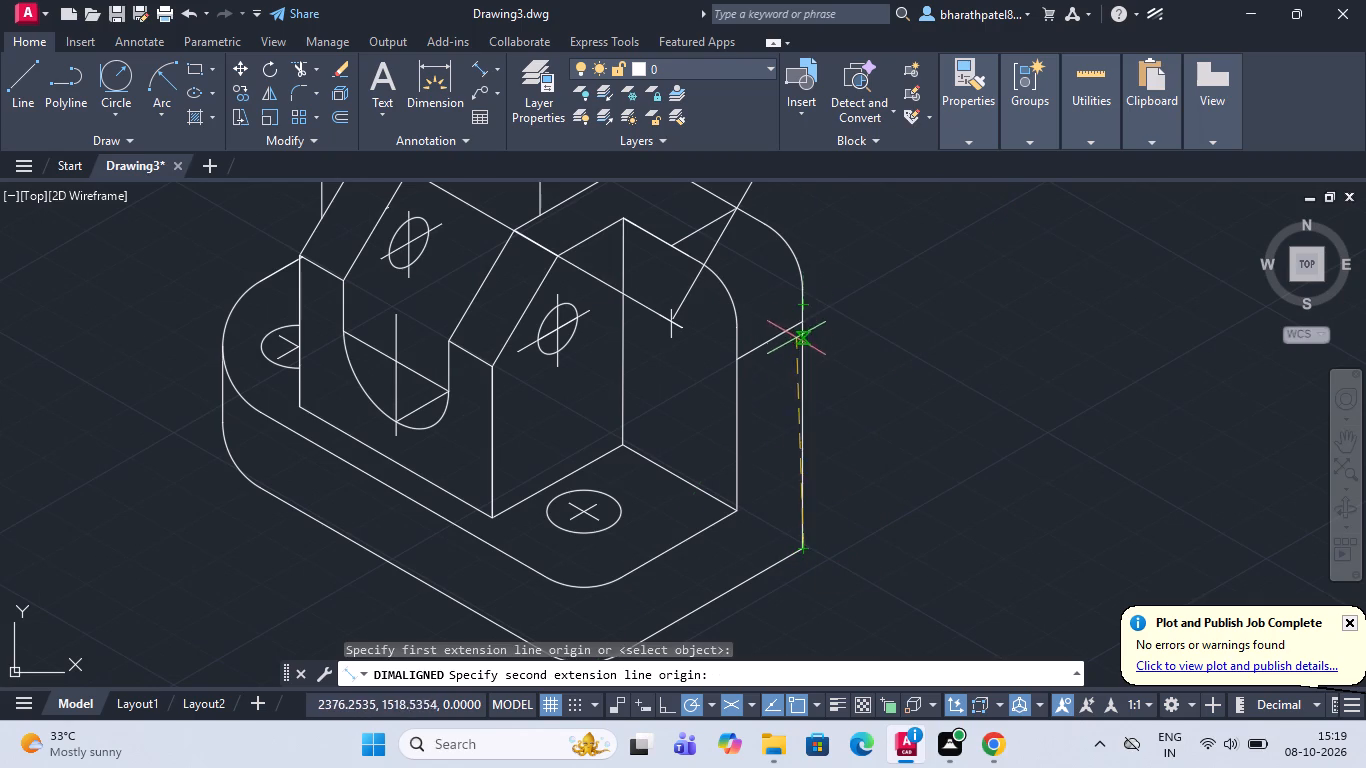
pyautogui.scroll(2, 803, 329)
pyautogui.click(803, 307)
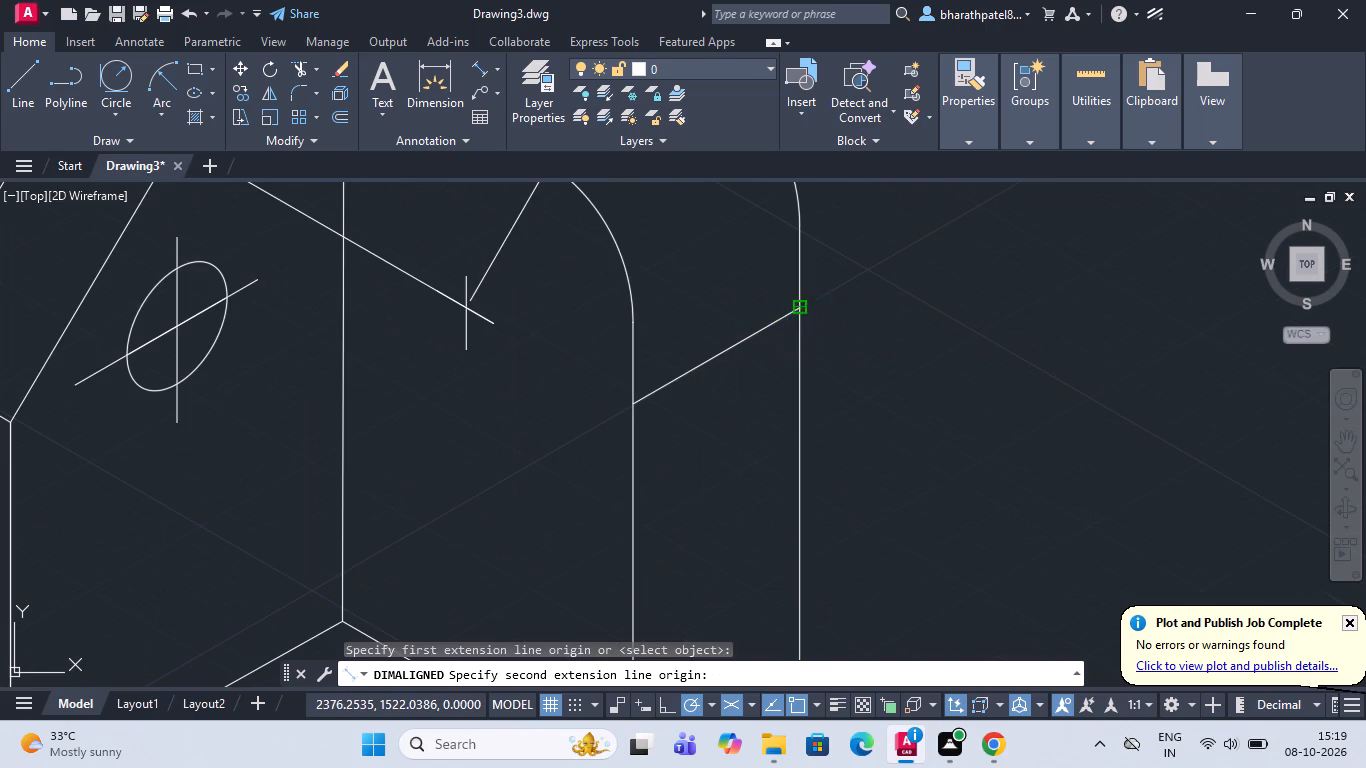
pyautogui.click(888, 315)
pyautogui.scroll(-4, 888, 315)
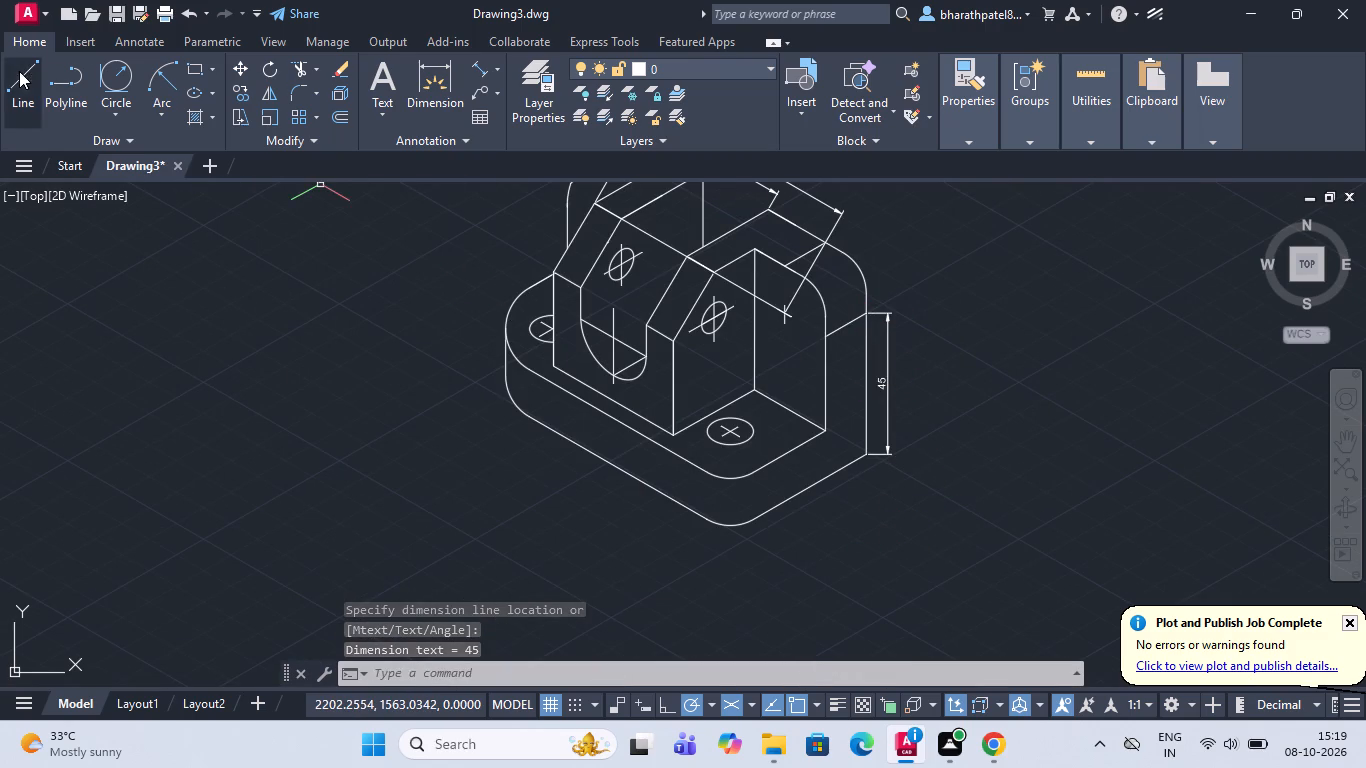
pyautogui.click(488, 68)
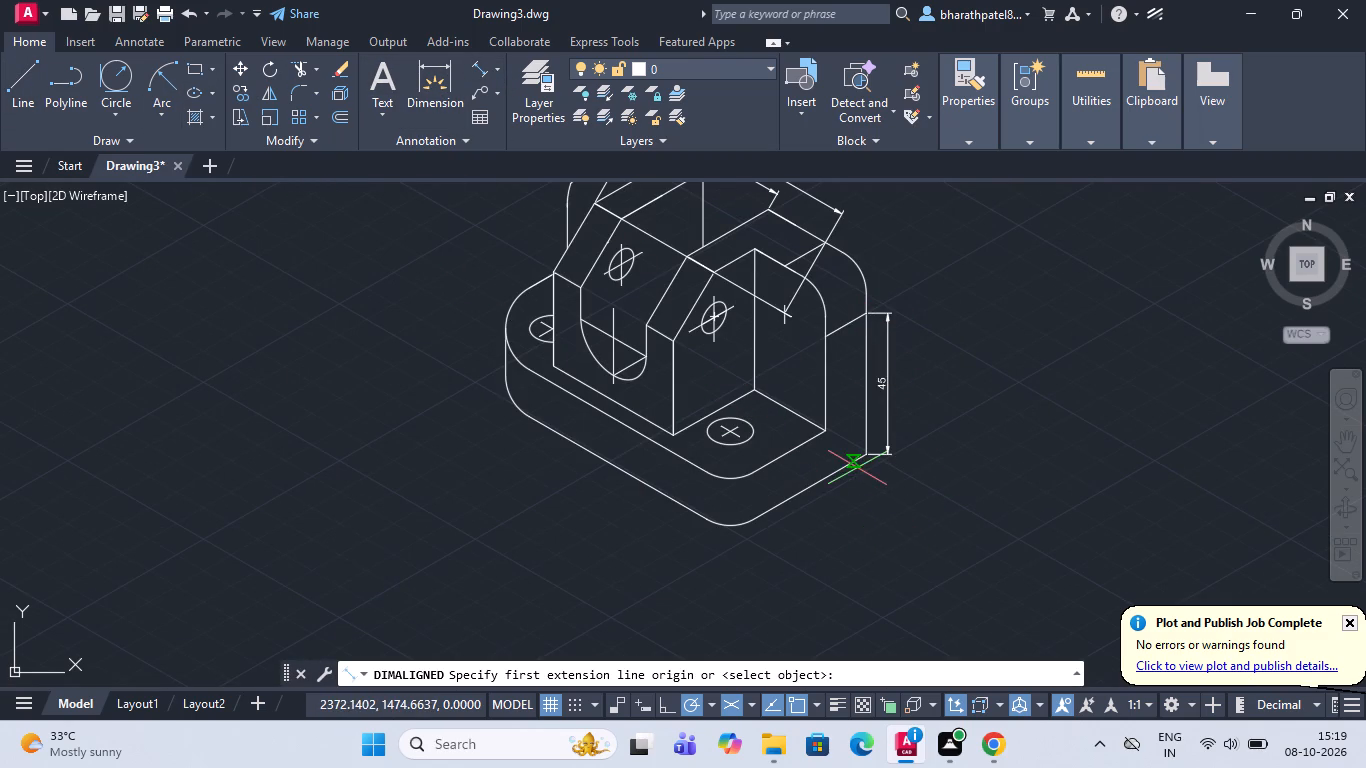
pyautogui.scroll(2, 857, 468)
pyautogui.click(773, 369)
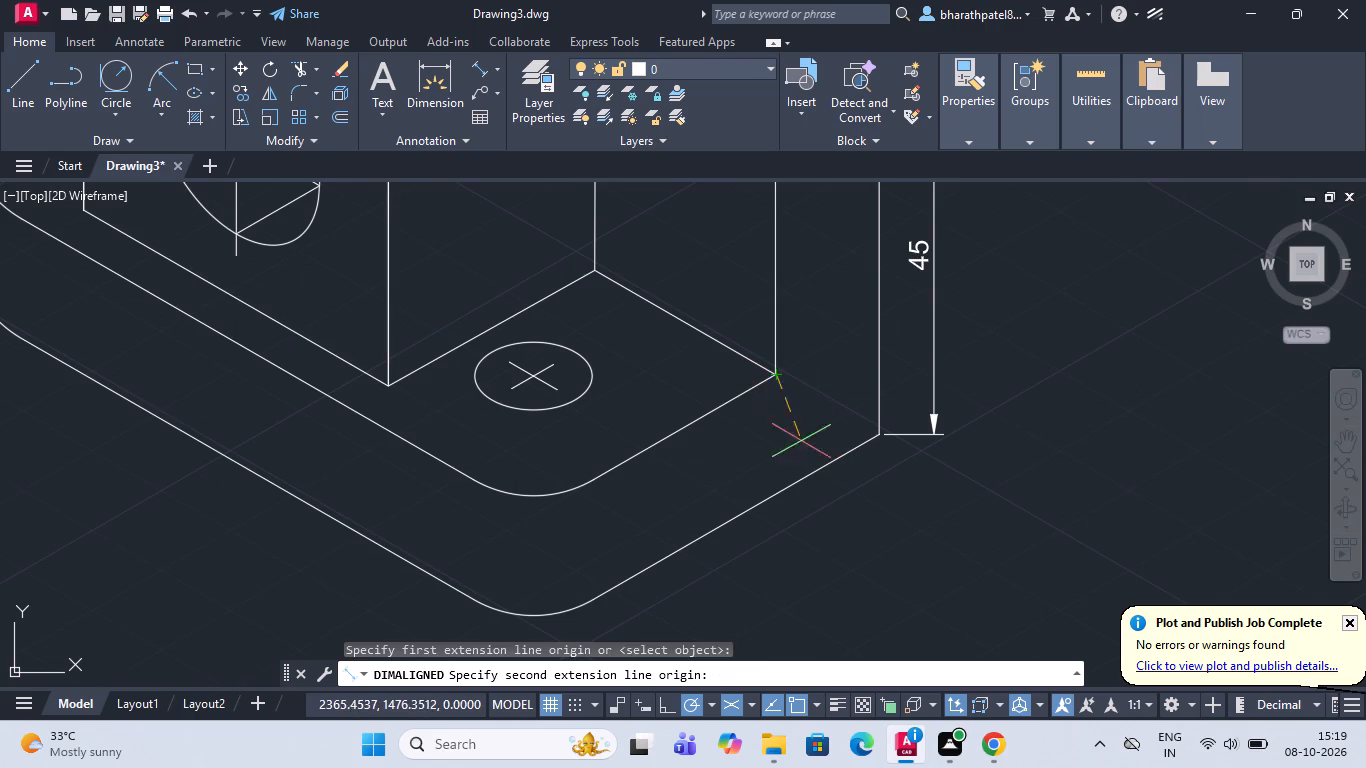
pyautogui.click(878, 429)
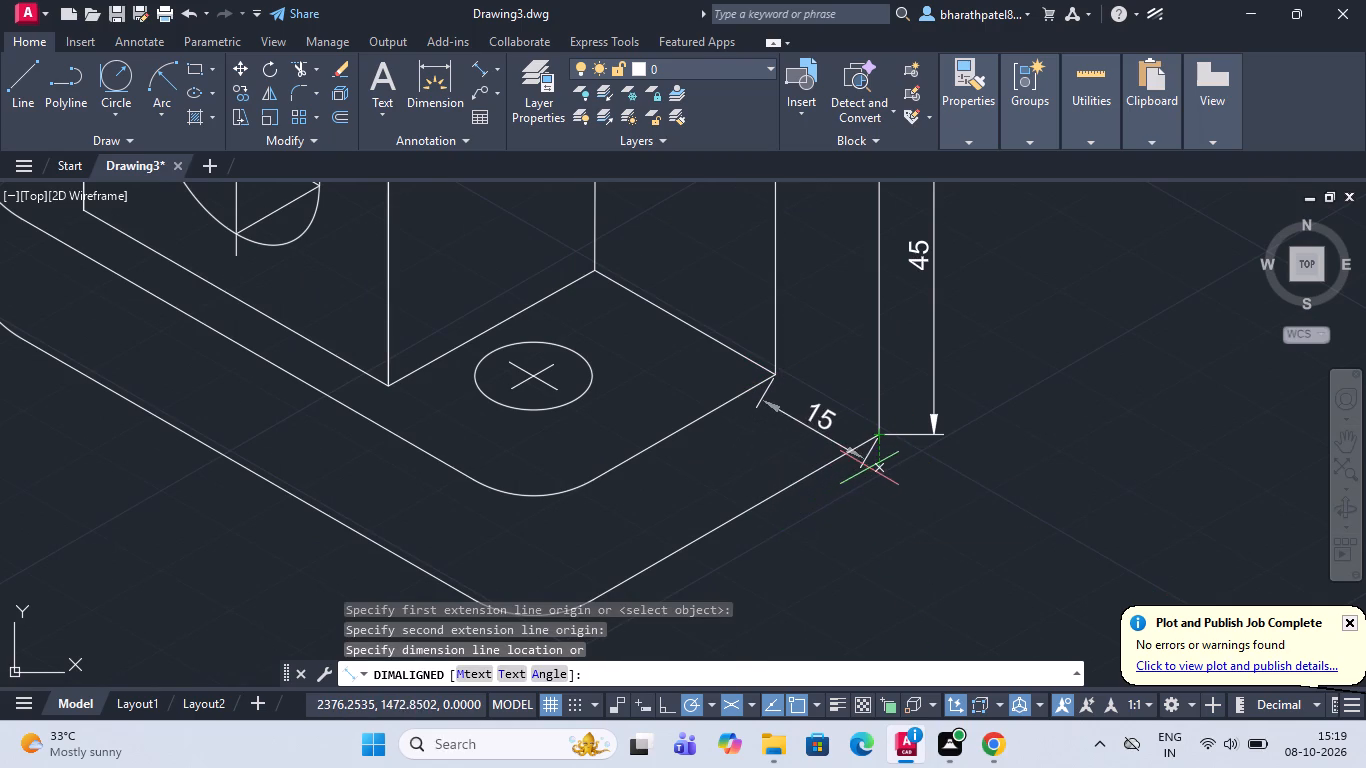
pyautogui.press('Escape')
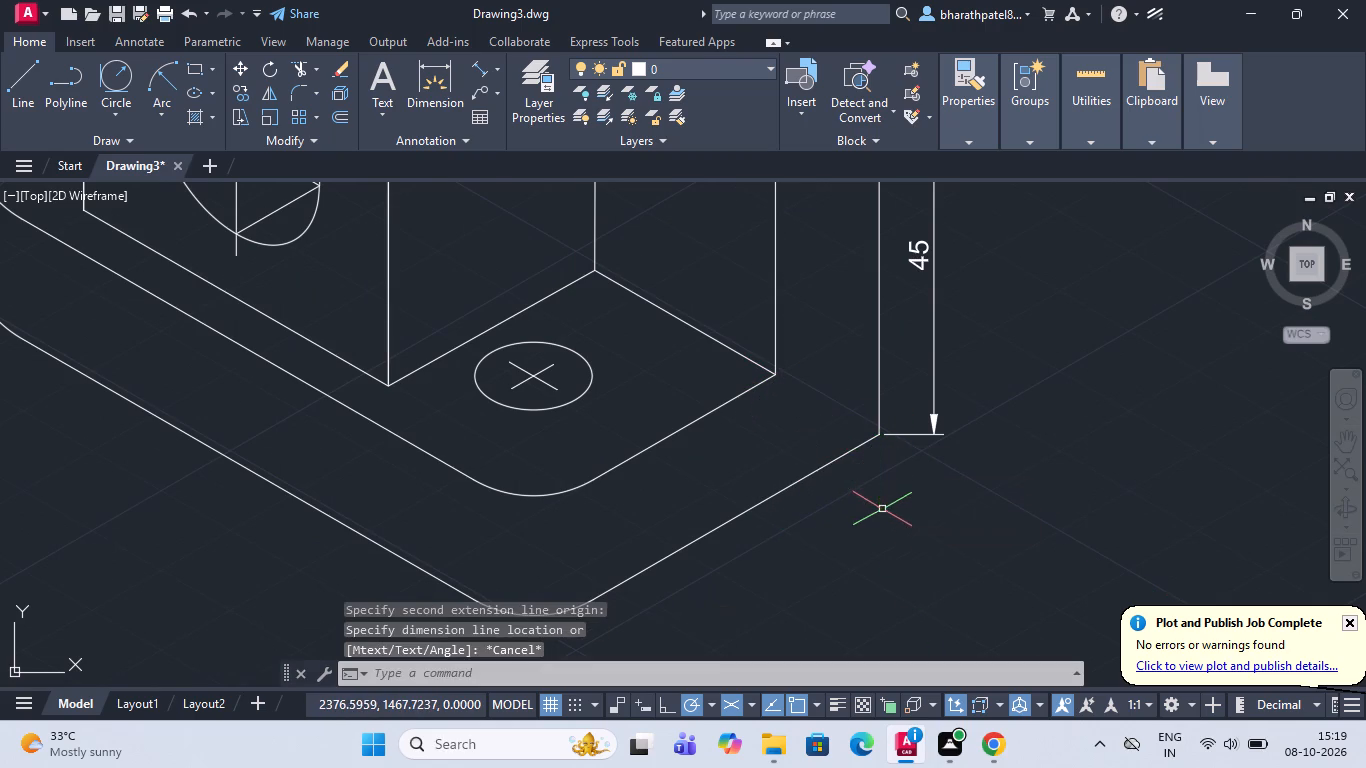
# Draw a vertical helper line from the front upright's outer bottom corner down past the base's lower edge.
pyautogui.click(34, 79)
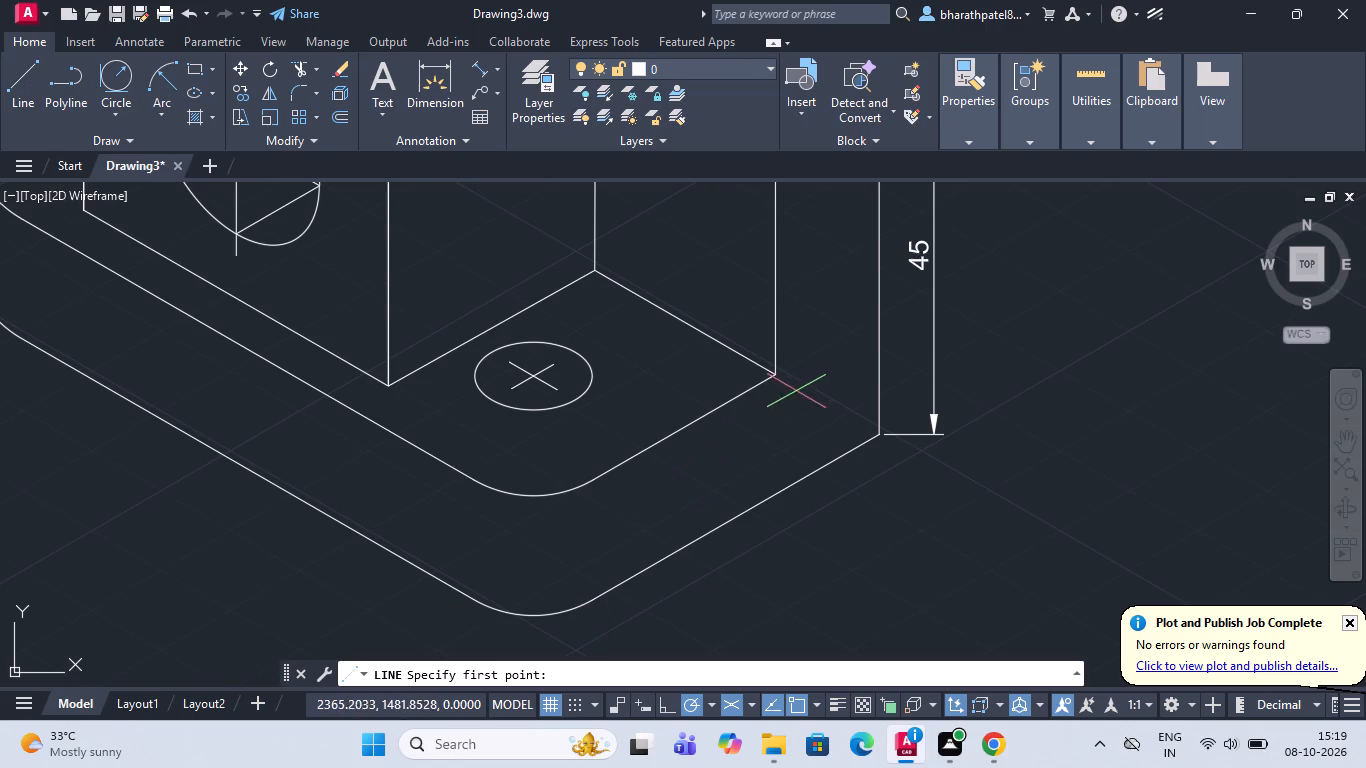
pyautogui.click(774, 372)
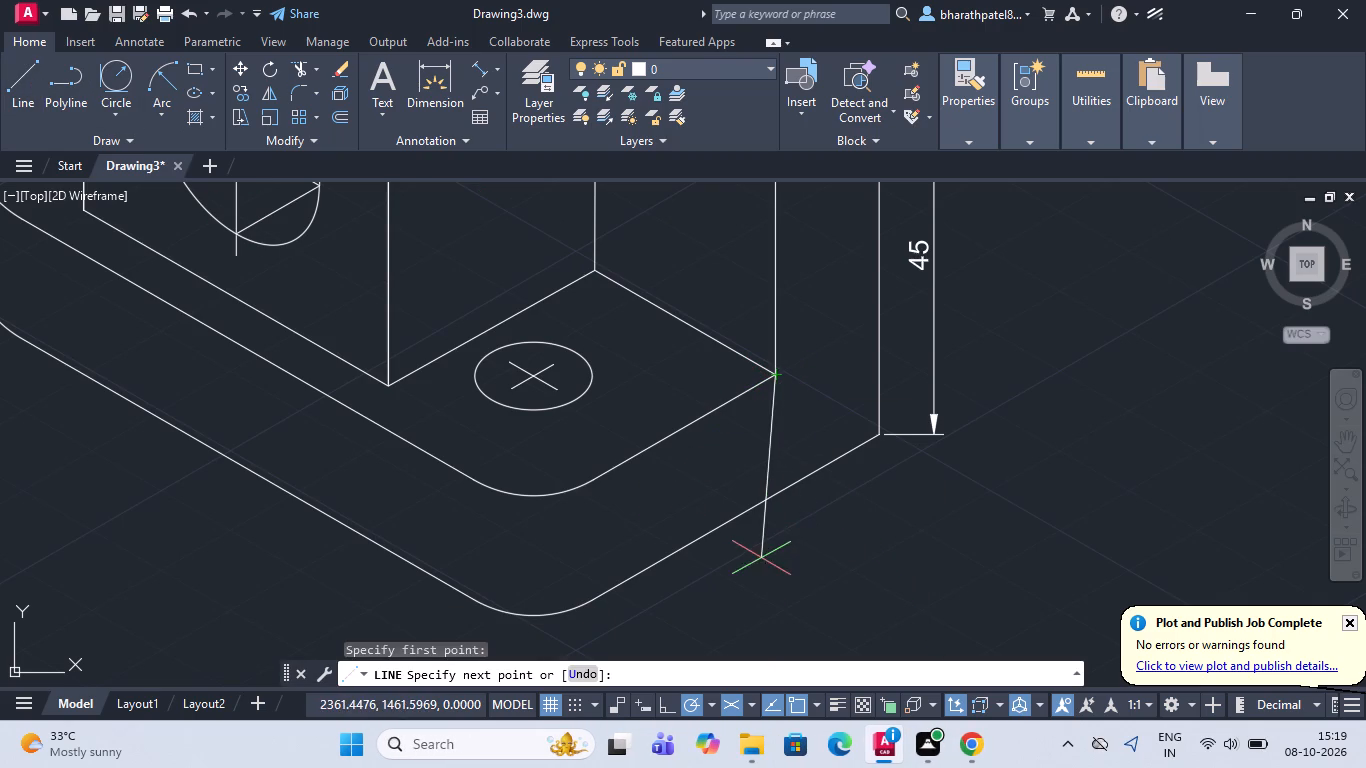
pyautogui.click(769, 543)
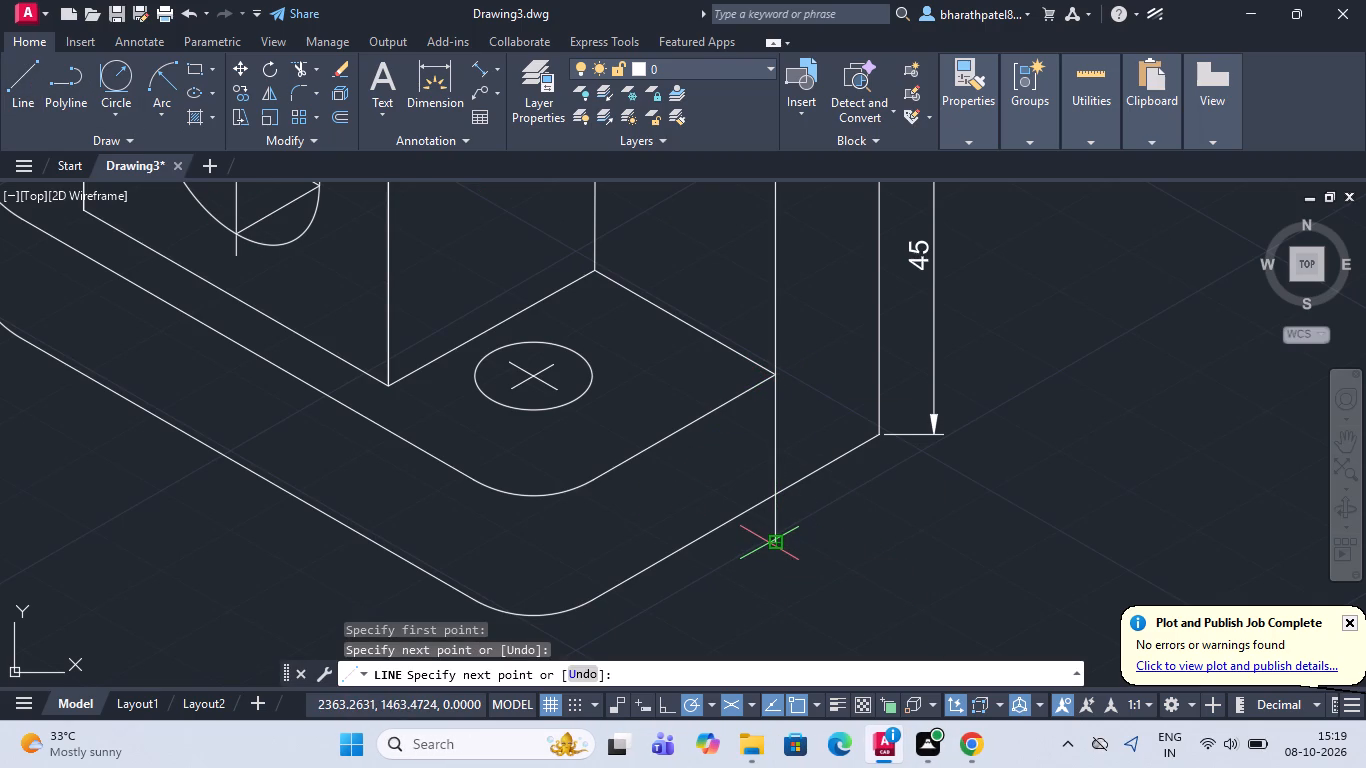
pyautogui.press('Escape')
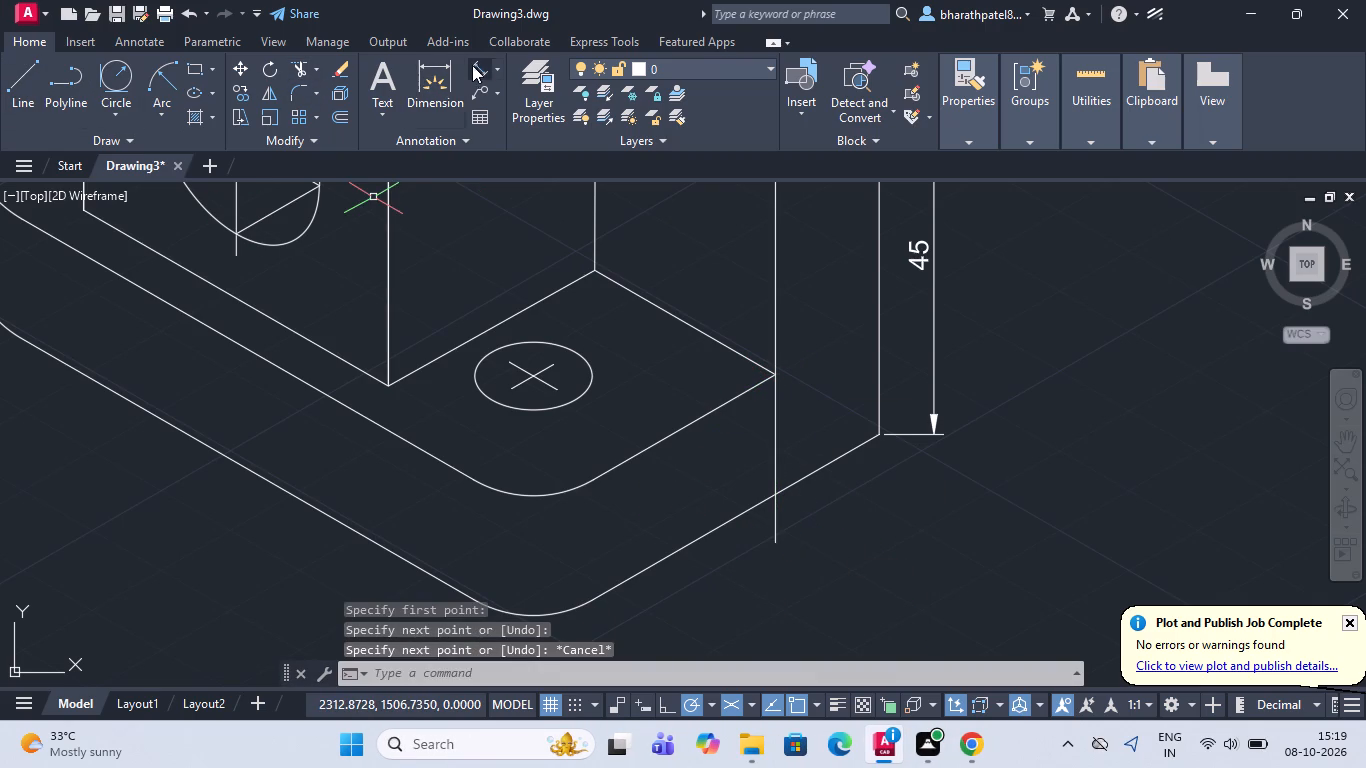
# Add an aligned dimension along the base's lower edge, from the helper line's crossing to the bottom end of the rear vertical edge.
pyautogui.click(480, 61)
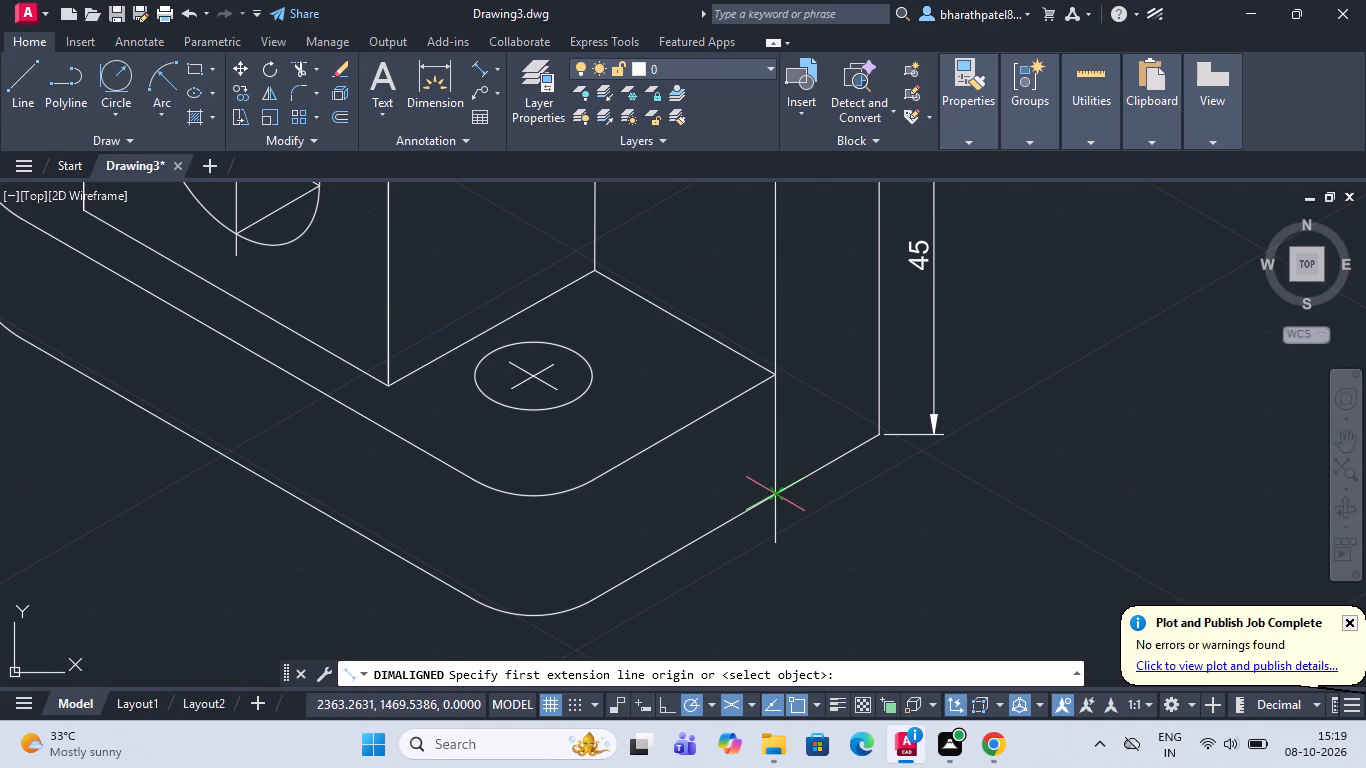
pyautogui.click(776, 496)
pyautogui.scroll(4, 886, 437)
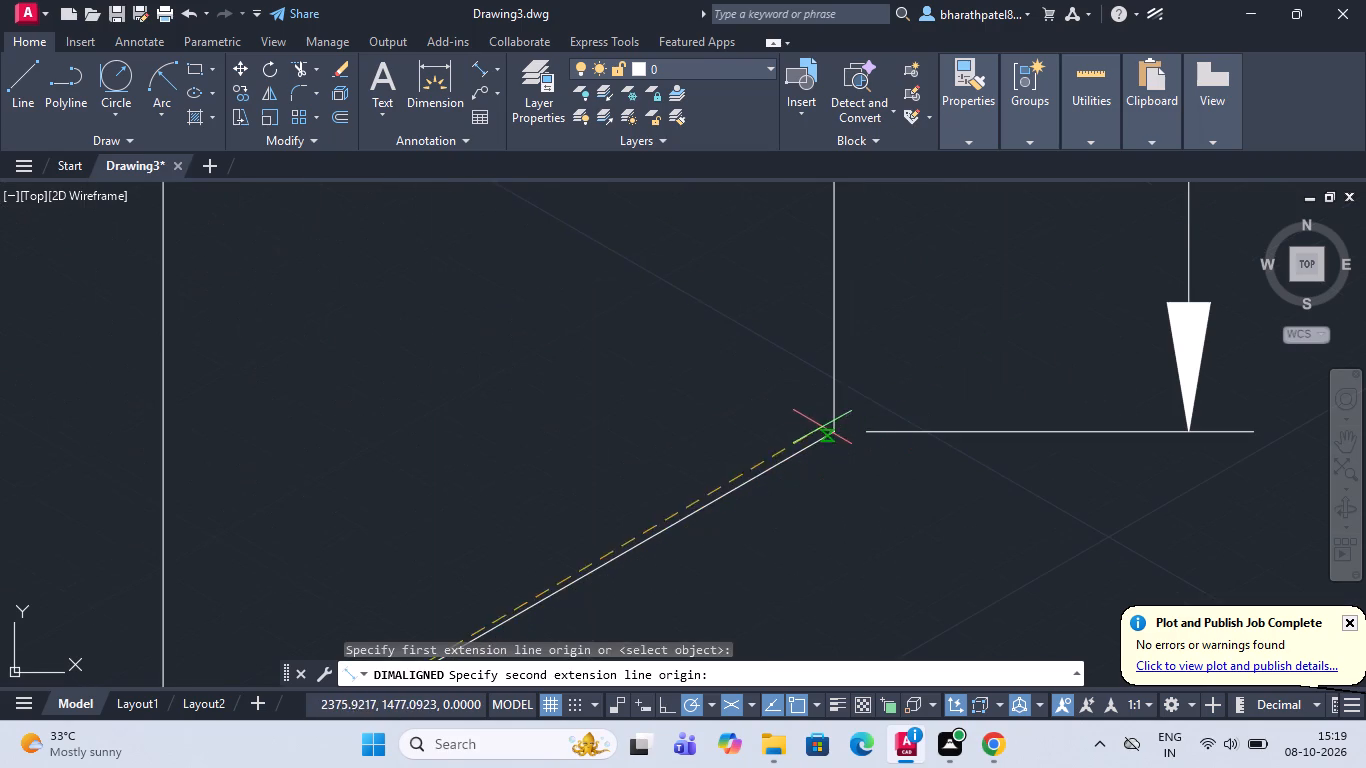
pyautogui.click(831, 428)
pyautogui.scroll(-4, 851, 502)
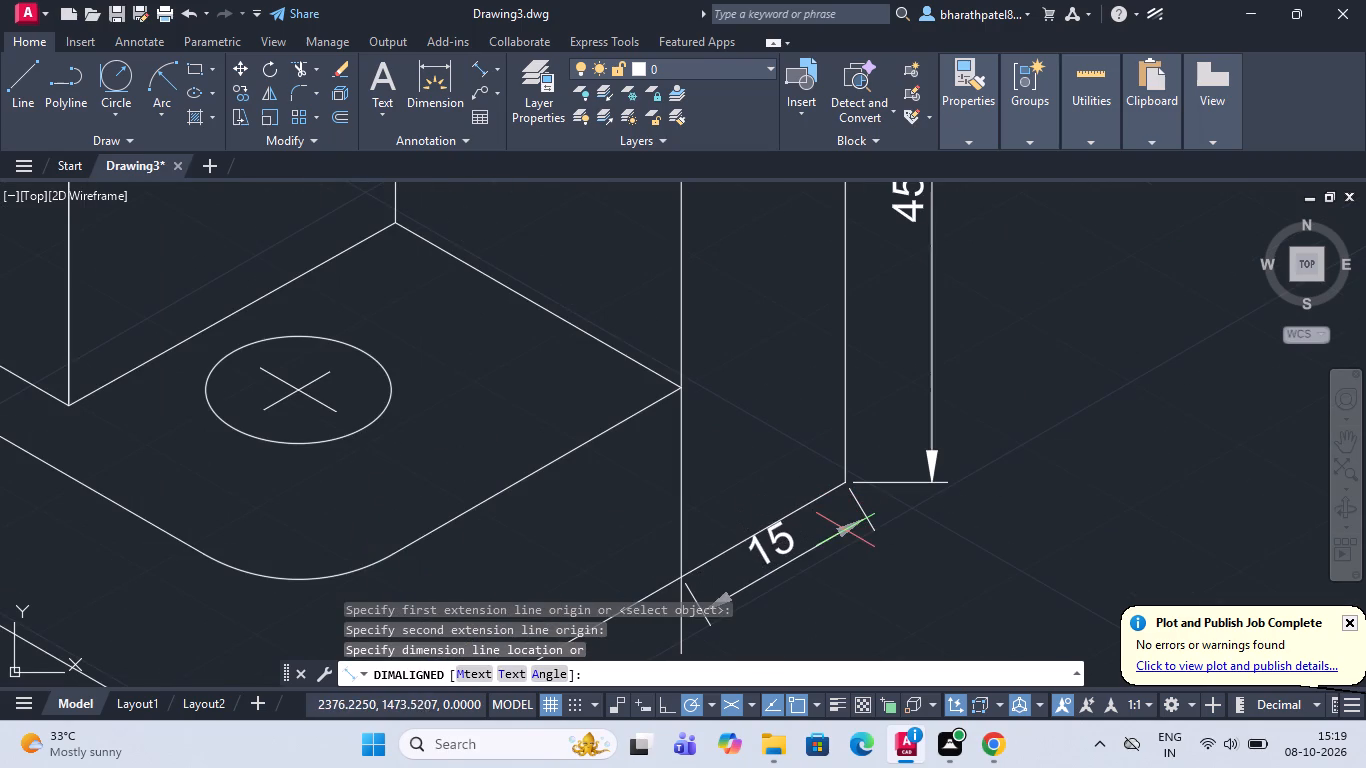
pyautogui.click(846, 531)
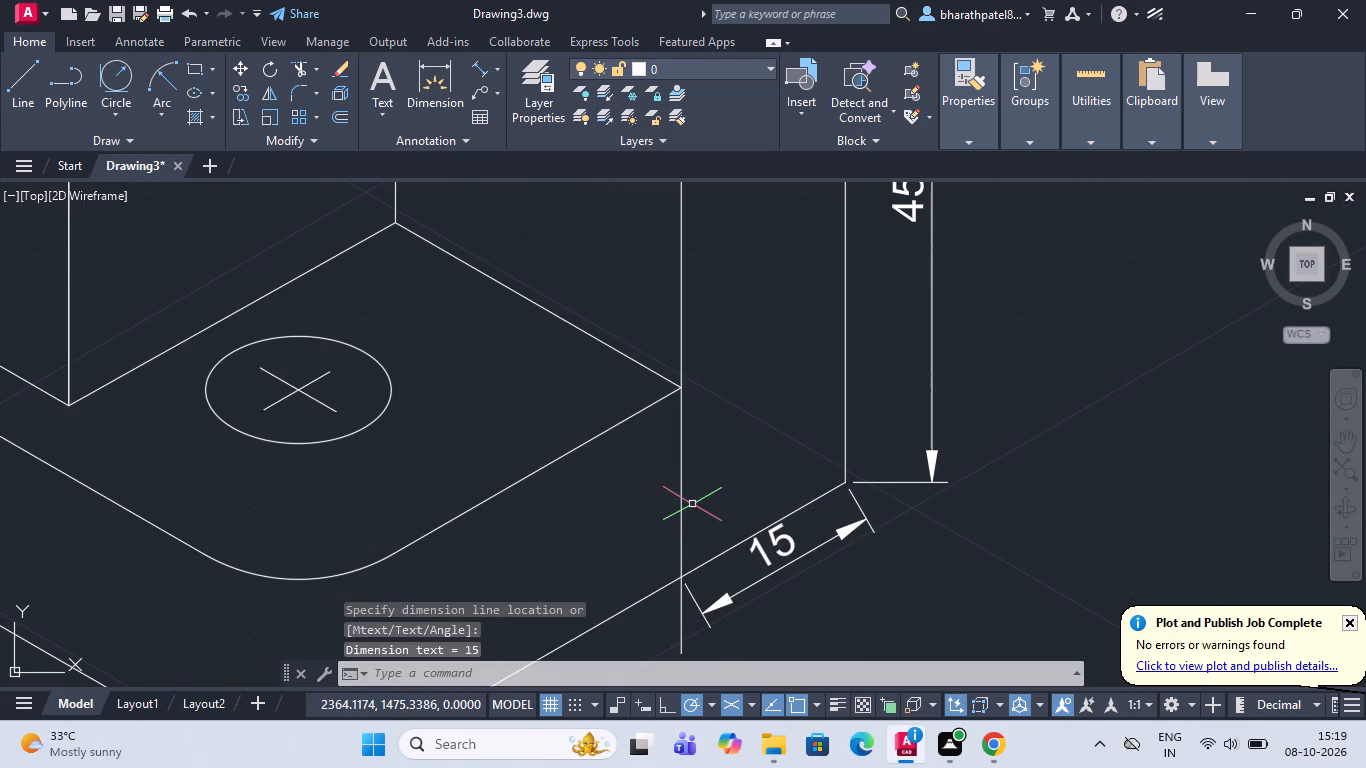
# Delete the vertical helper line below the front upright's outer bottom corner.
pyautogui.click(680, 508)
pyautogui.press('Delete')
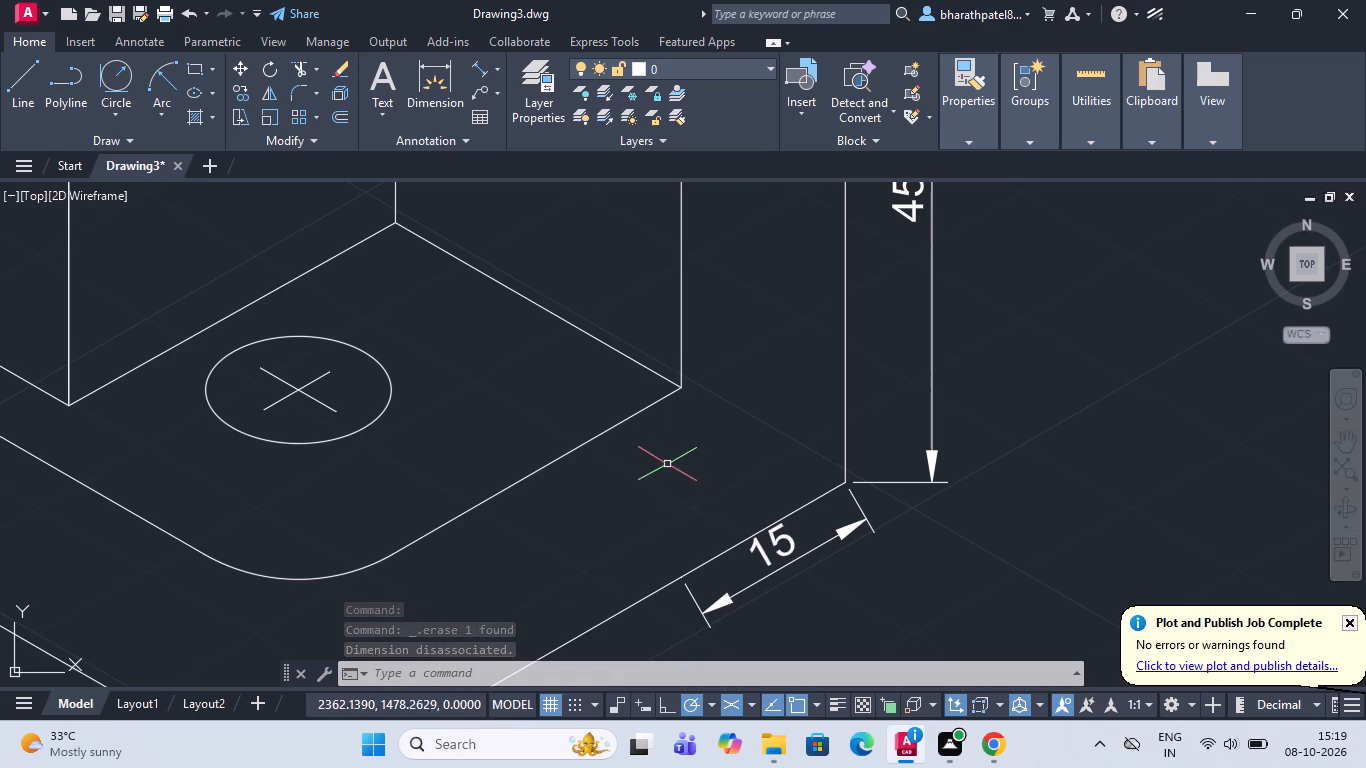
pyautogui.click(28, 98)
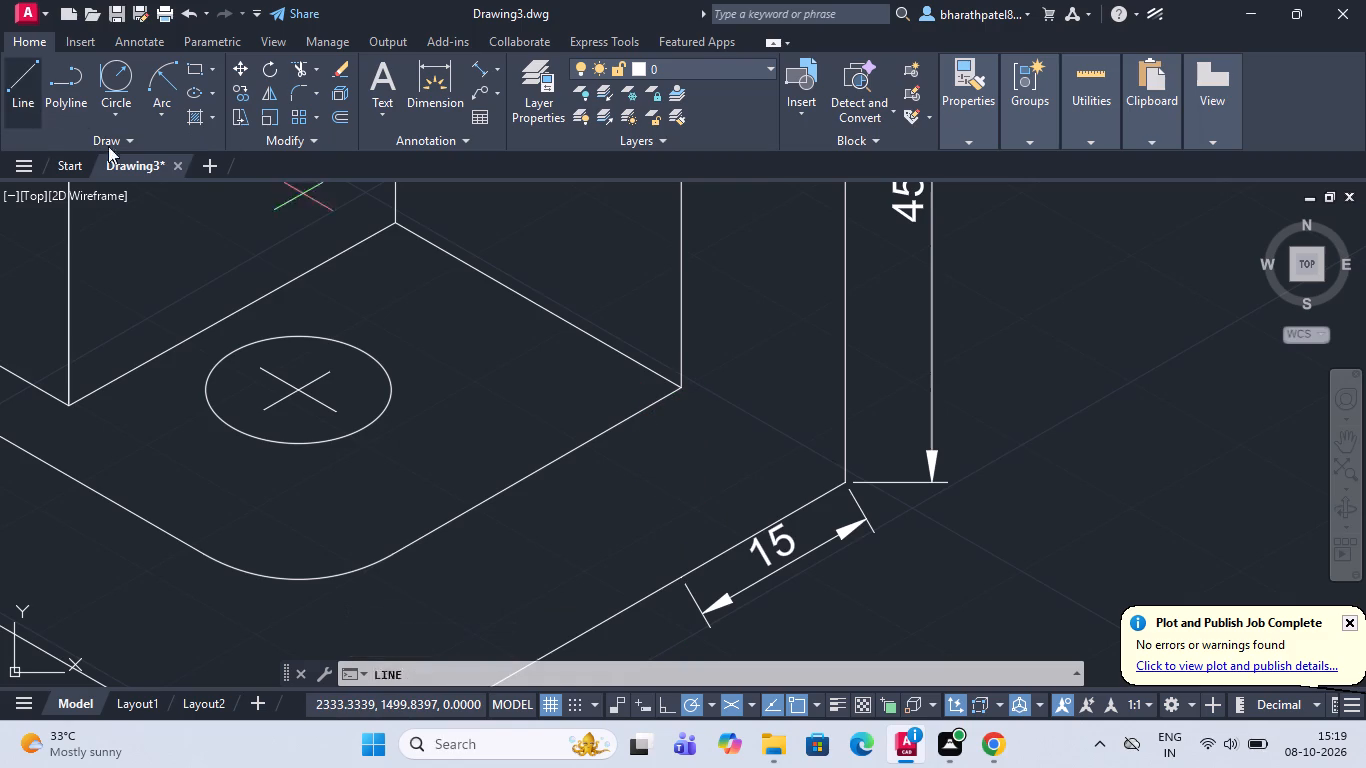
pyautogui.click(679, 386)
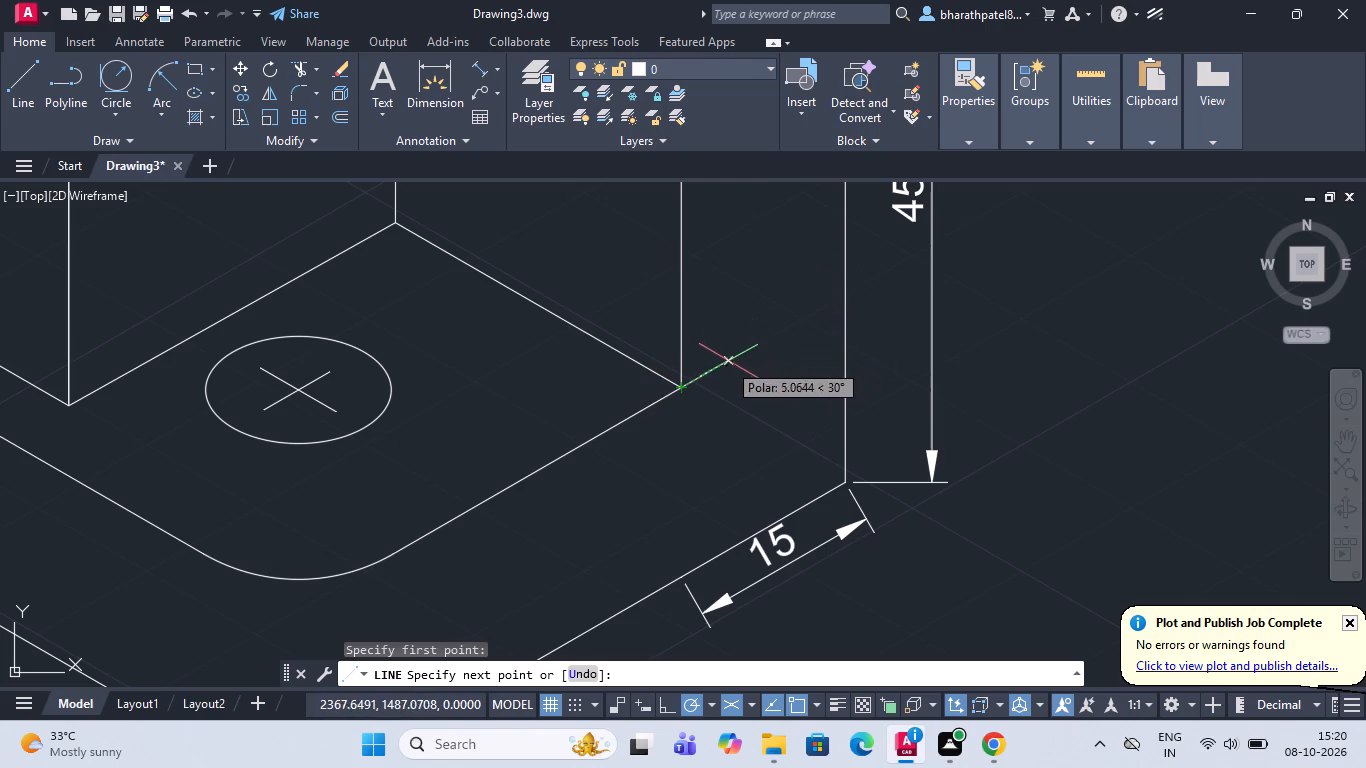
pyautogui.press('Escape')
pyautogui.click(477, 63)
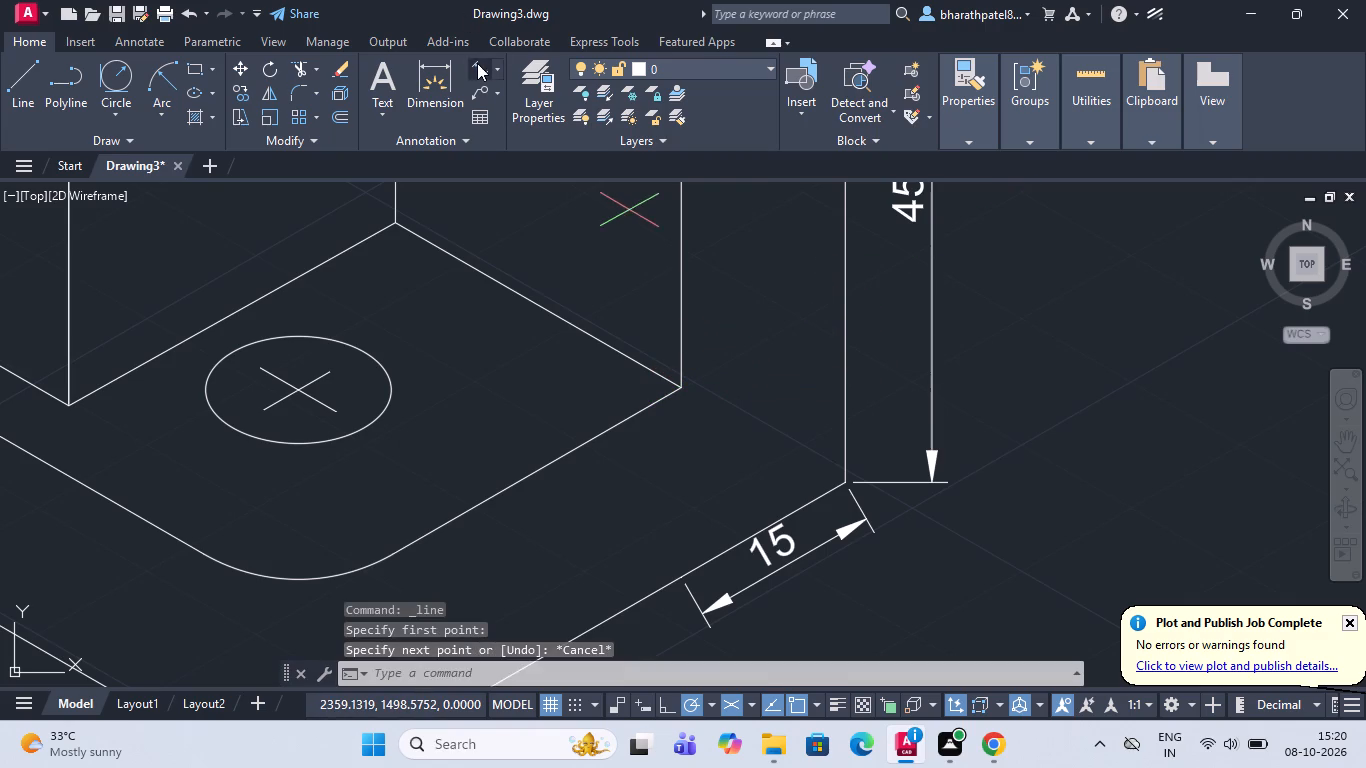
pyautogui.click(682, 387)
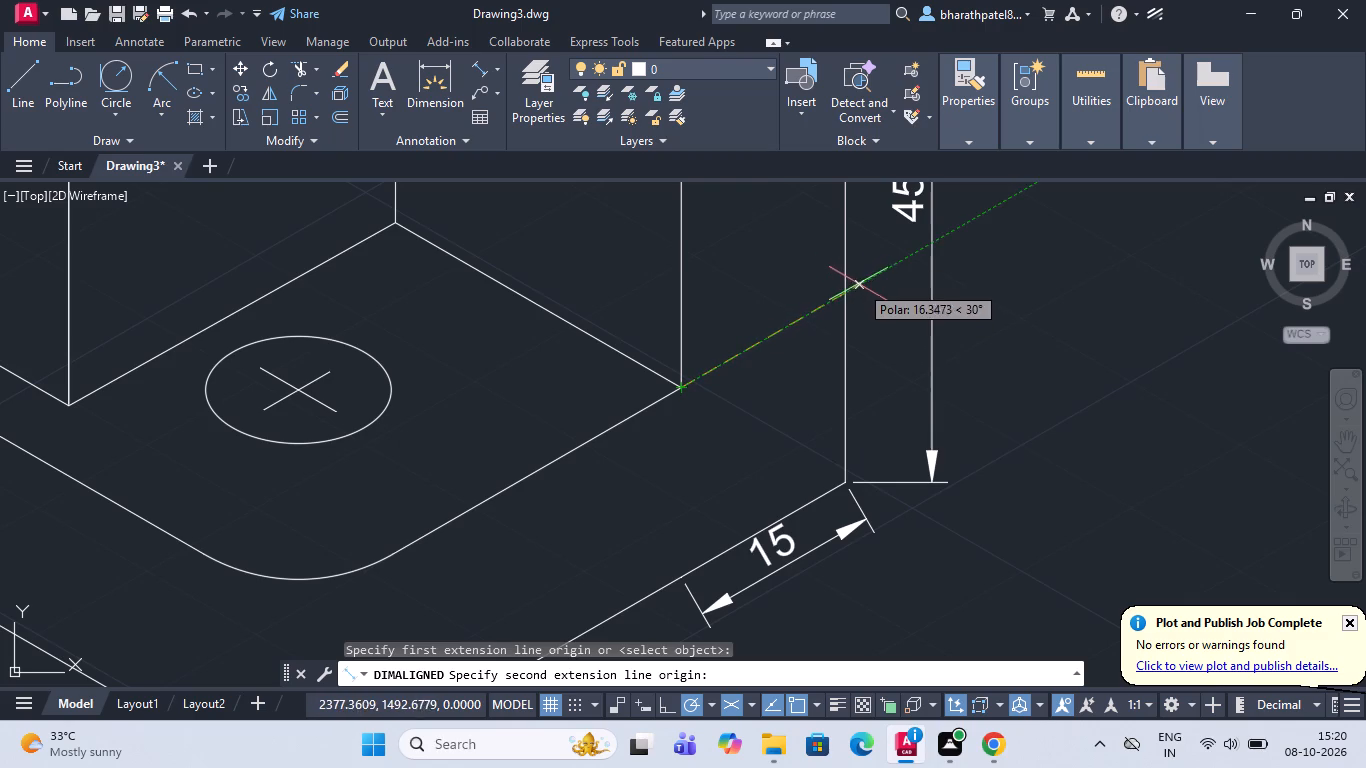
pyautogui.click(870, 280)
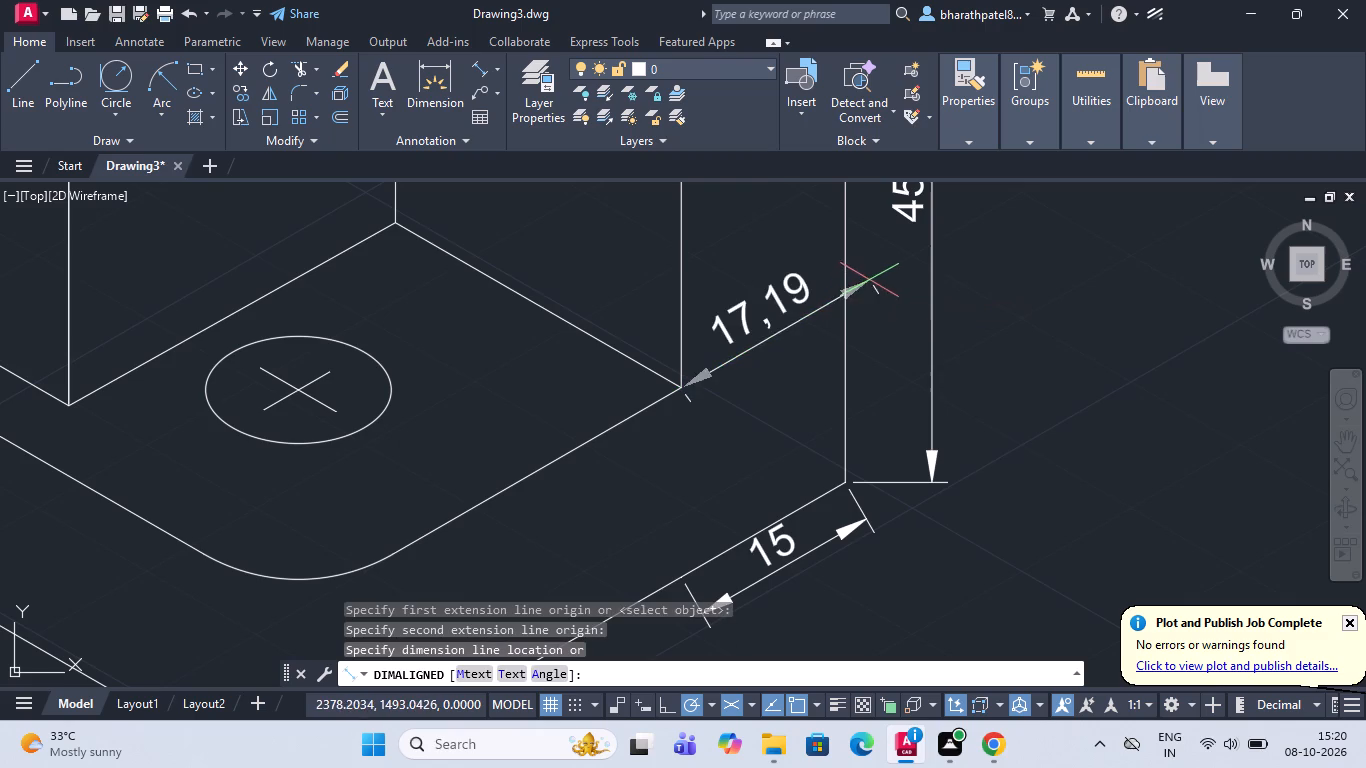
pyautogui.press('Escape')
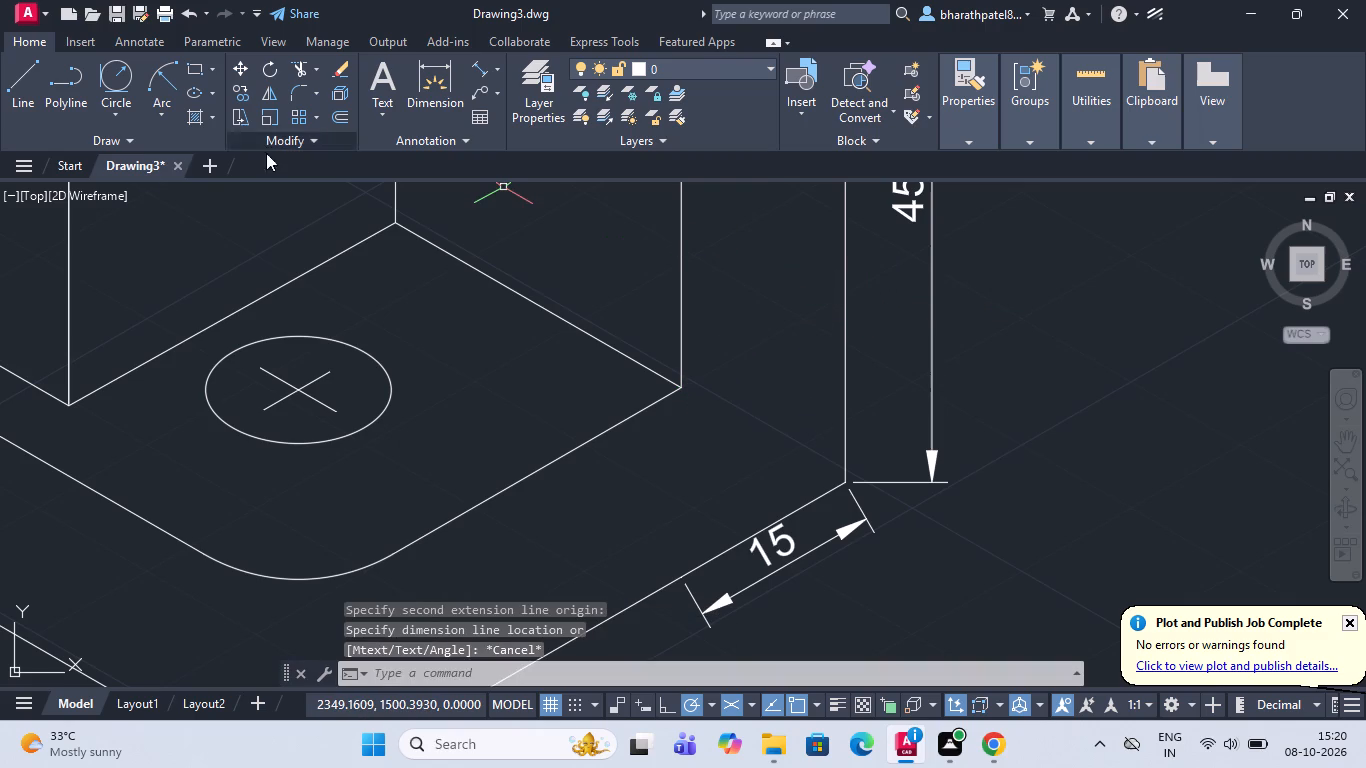
# Draw a 30° helper line from the front upright's outer bottom corner to just past the rear vertical edge.
pyautogui.click(12, 93)
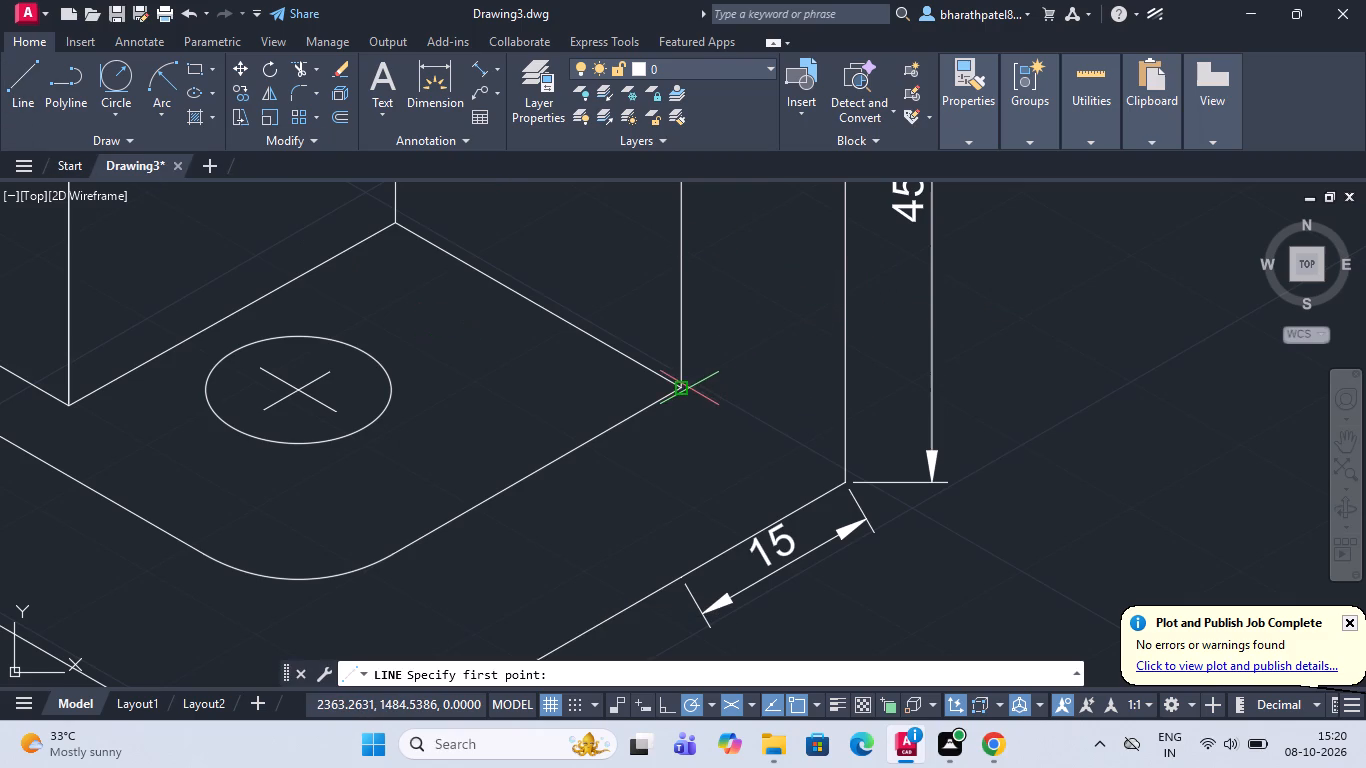
pyautogui.click(678, 384)
pyautogui.click(882, 275)
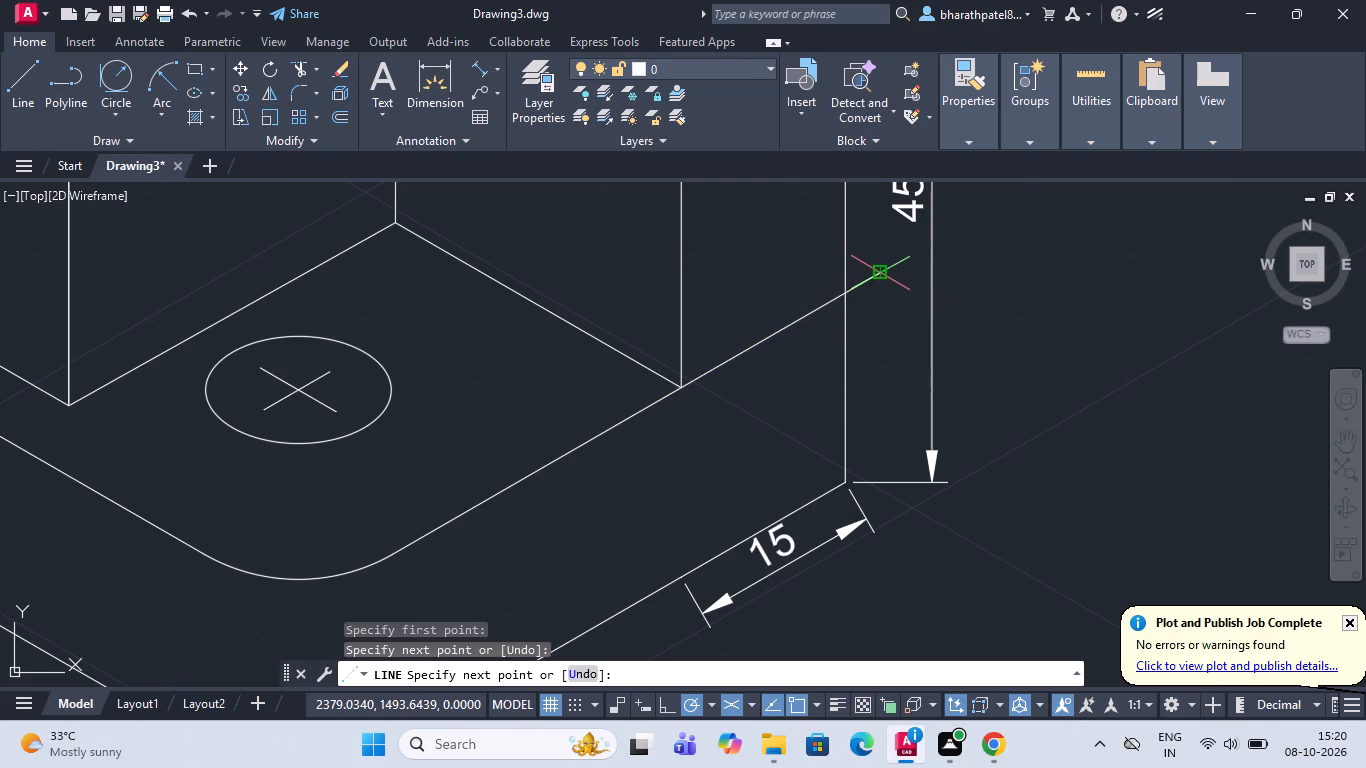
pyautogui.press('Escape')
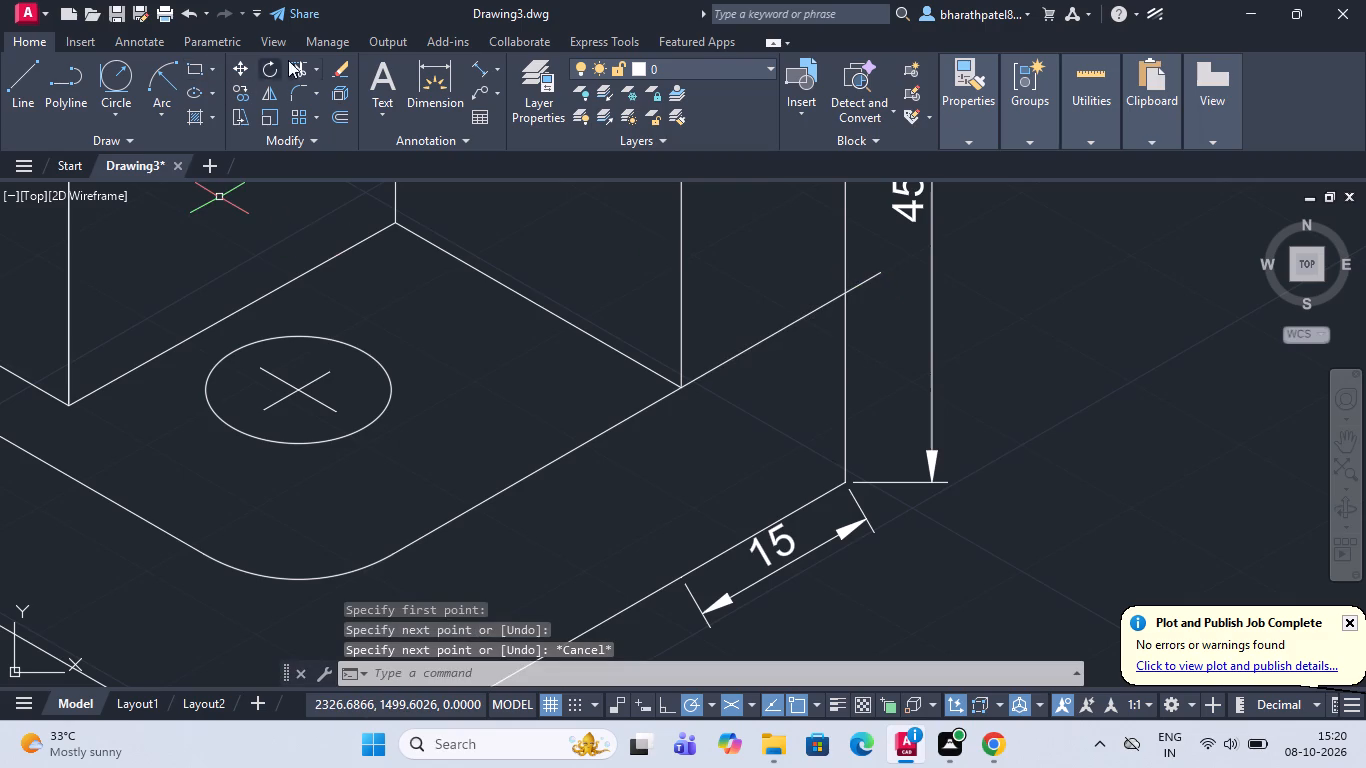
# Add an aligned dimension from the upright's outer bottom corner to the helper line's crossing with the rear vertical edge, placed below the base edge.
pyautogui.click(476, 72)
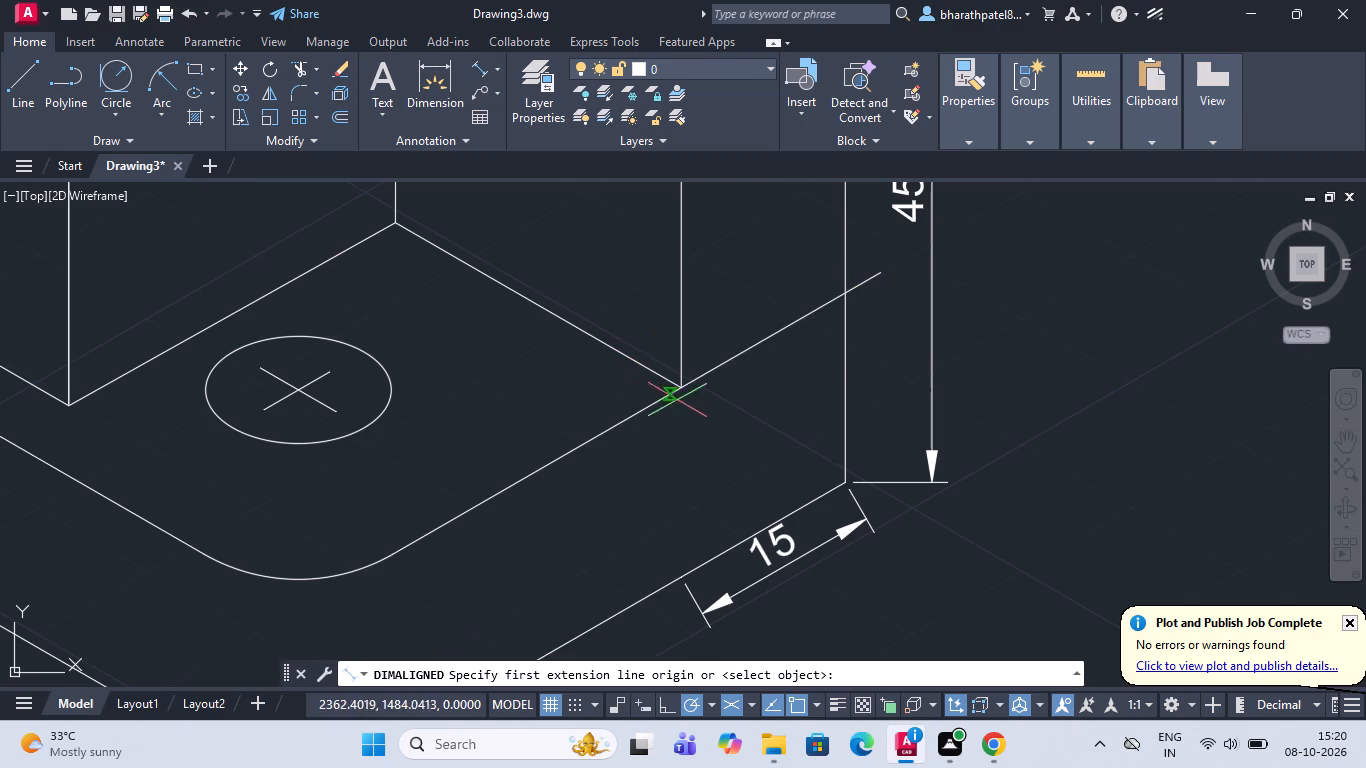
pyautogui.click(685, 389)
pyautogui.scroll(2, 835, 298)
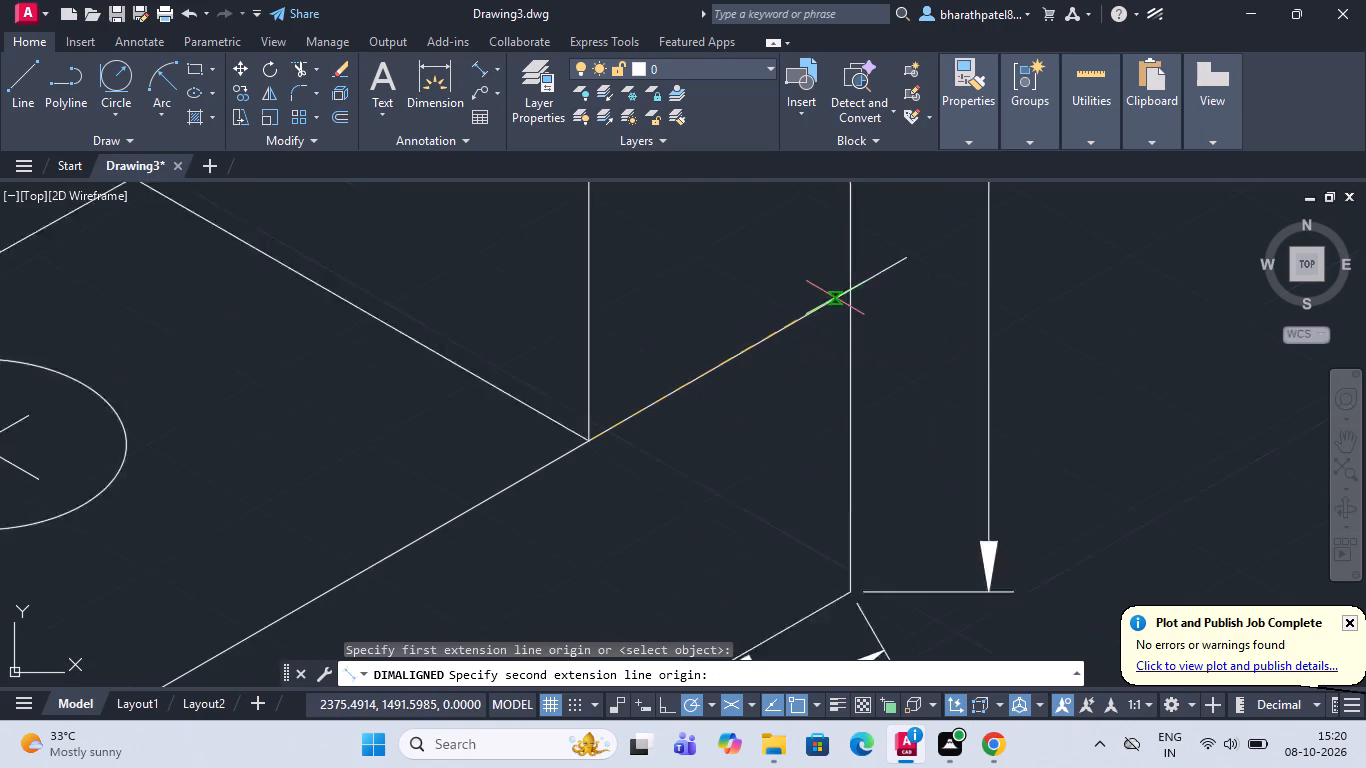
pyautogui.scroll(1, 835, 298)
pyautogui.click(873, 278)
pyautogui.scroll(-4, 866, 296)
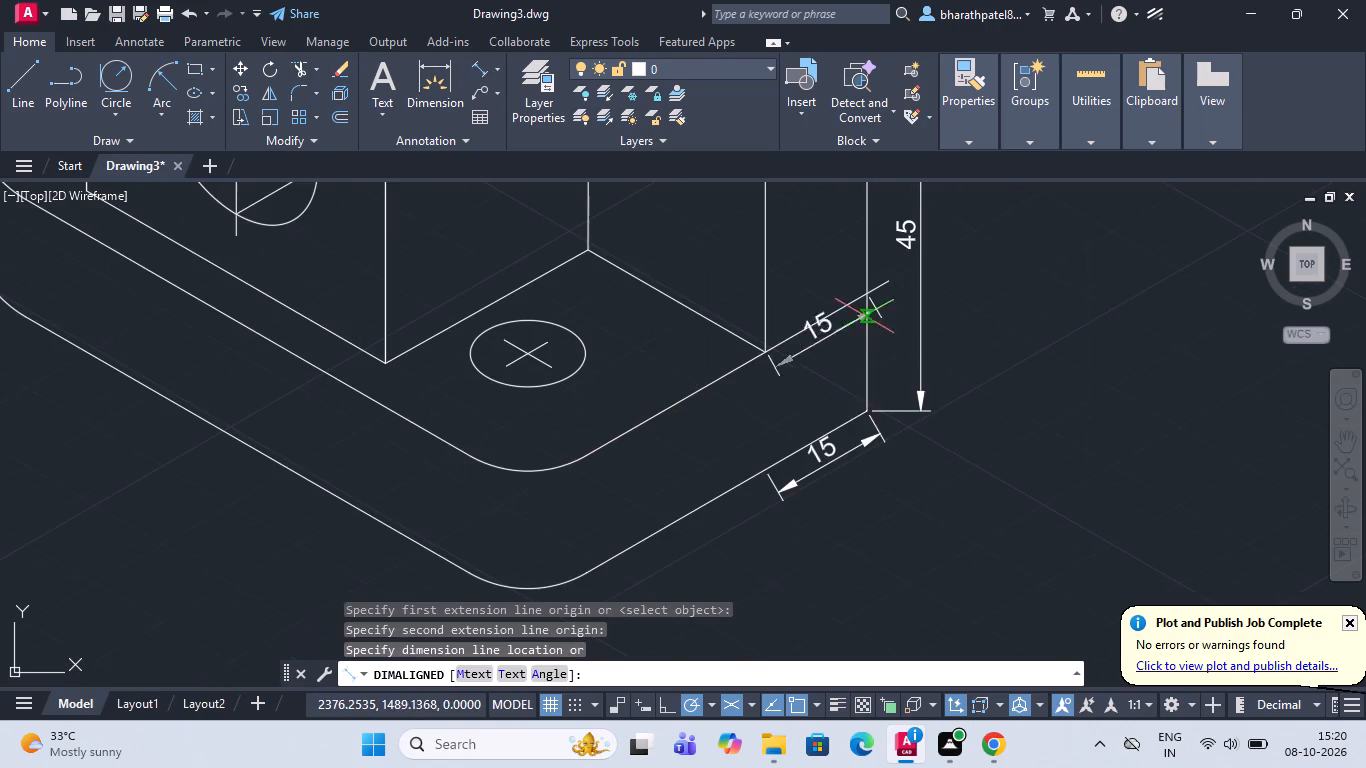
pyautogui.click(901, 463)
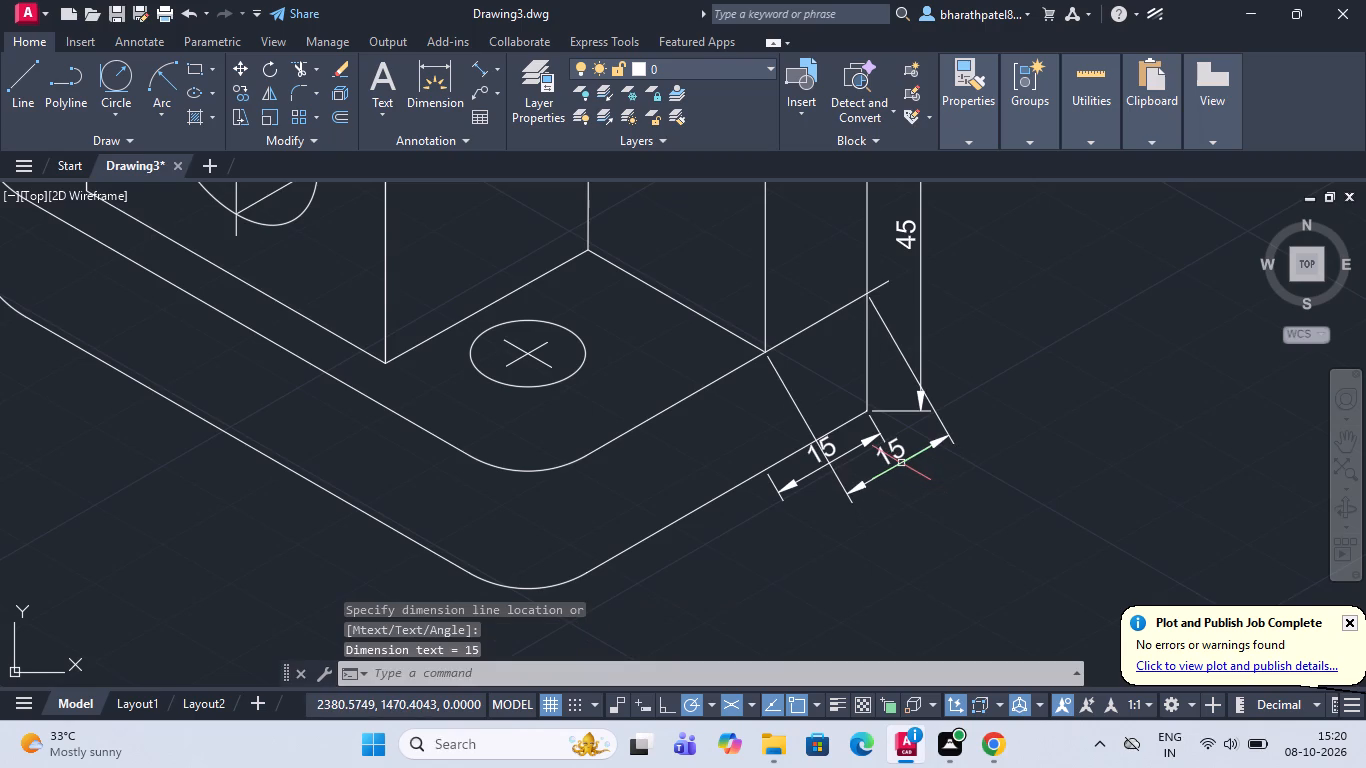
# Delete the duplicate 15 dimension closest to the base's lower edge together with the 30° helper line.
pyautogui.click(794, 479)
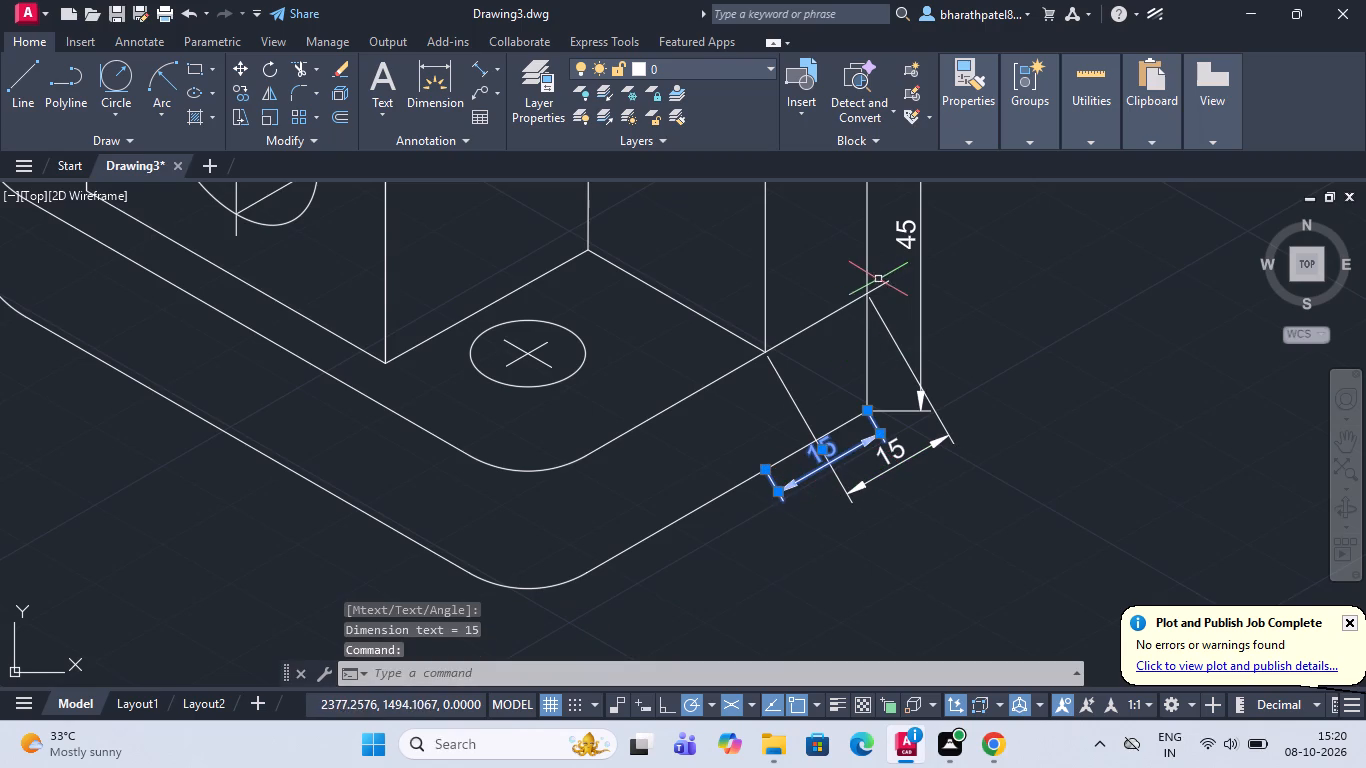
pyautogui.click(880, 284)
pyautogui.press('Delete')
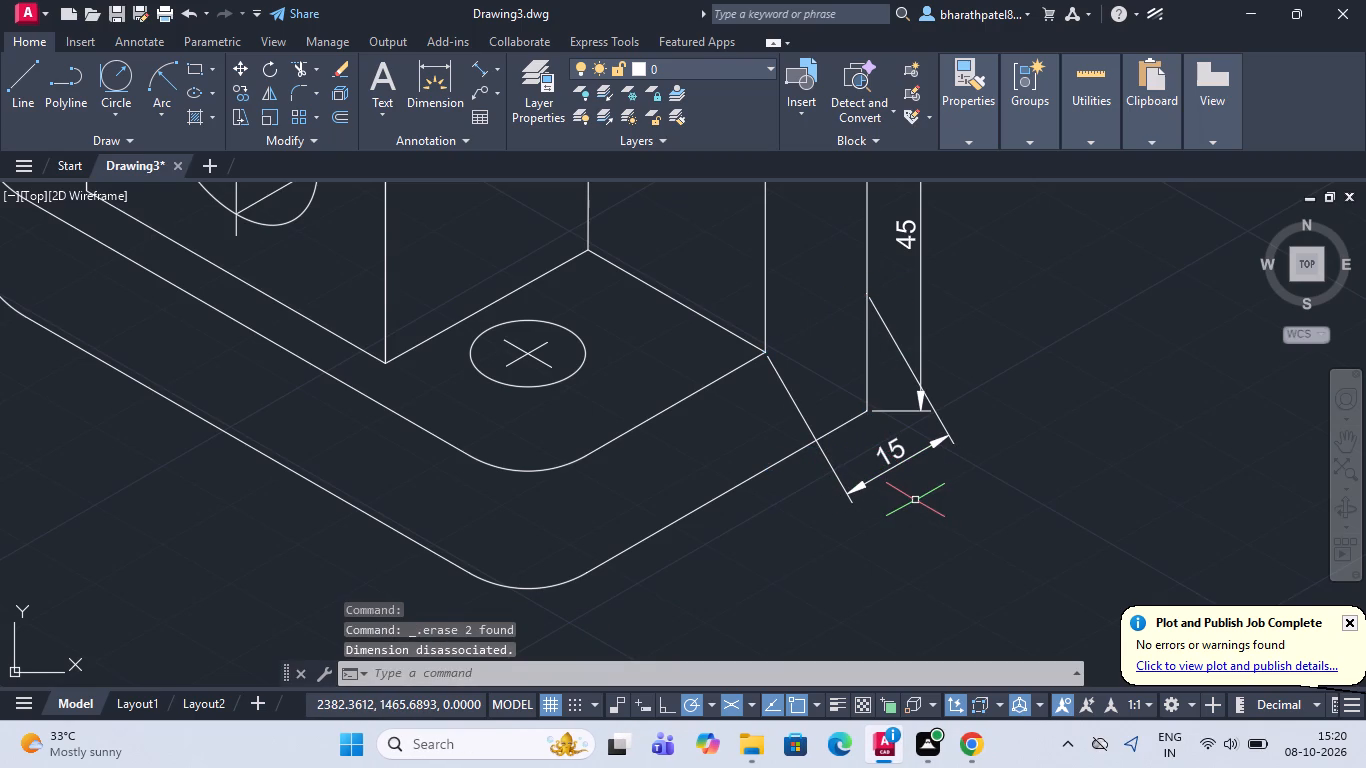
# Delete the leftover construction line running across the uprights between the outer upper dimension's two extension line origins.
pyautogui.scroll(-1, 921, 469)
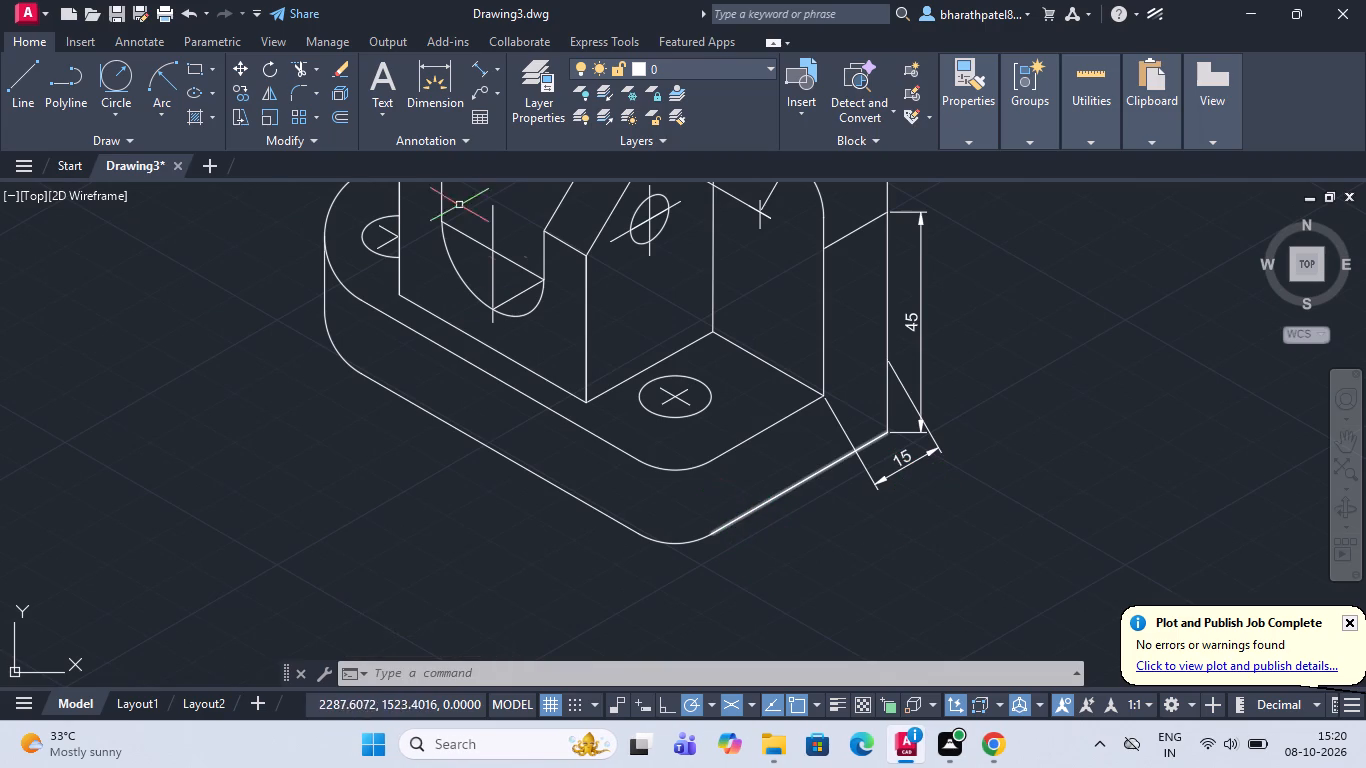
pyautogui.scroll(-1, 570, 401)
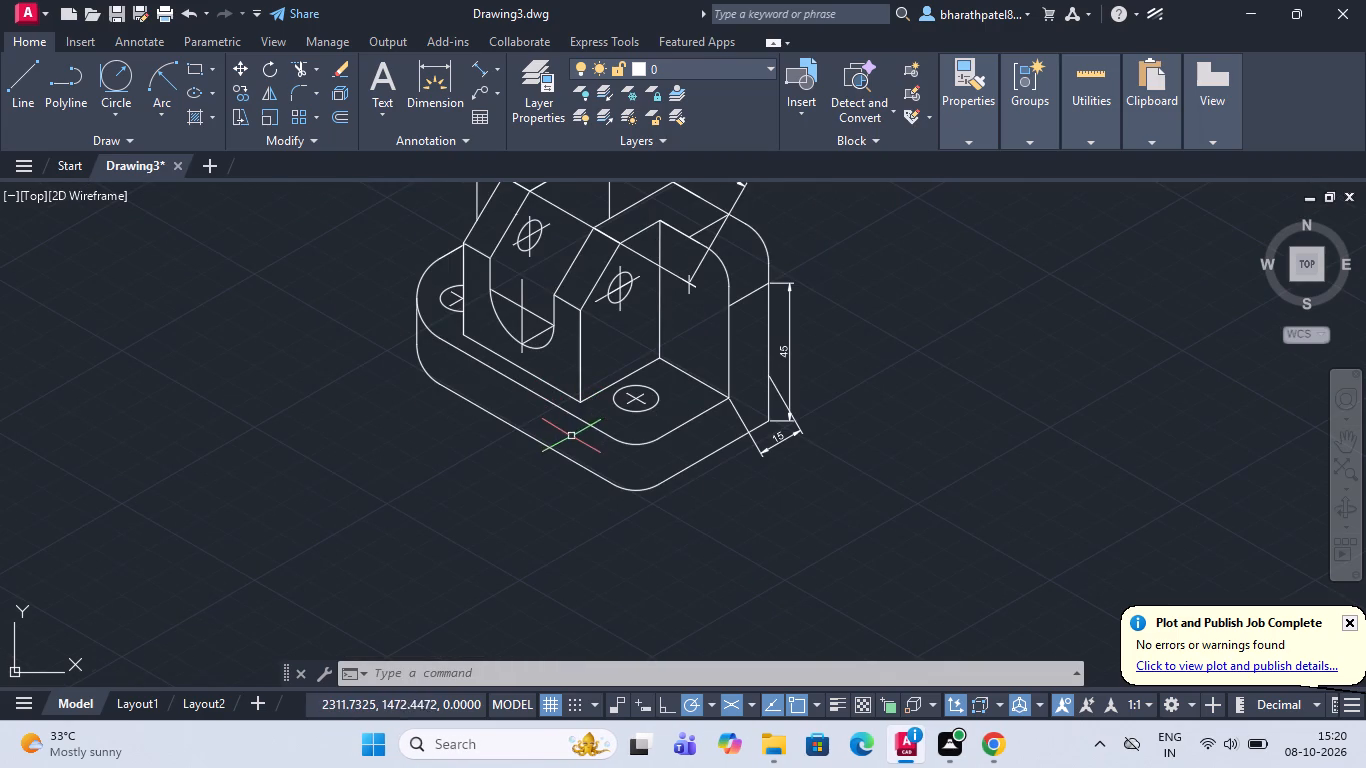
pyautogui.scroll(-1, 571, 437)
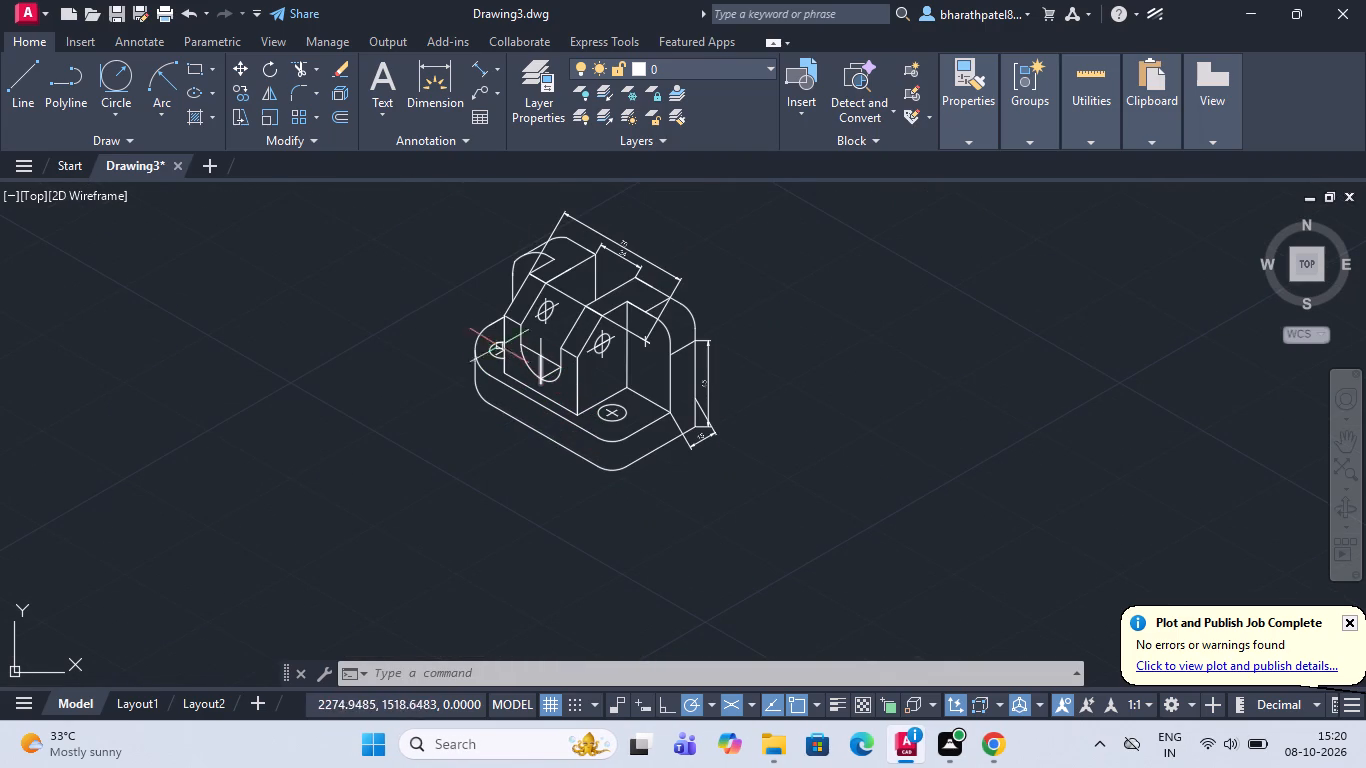
pyautogui.click(563, 295)
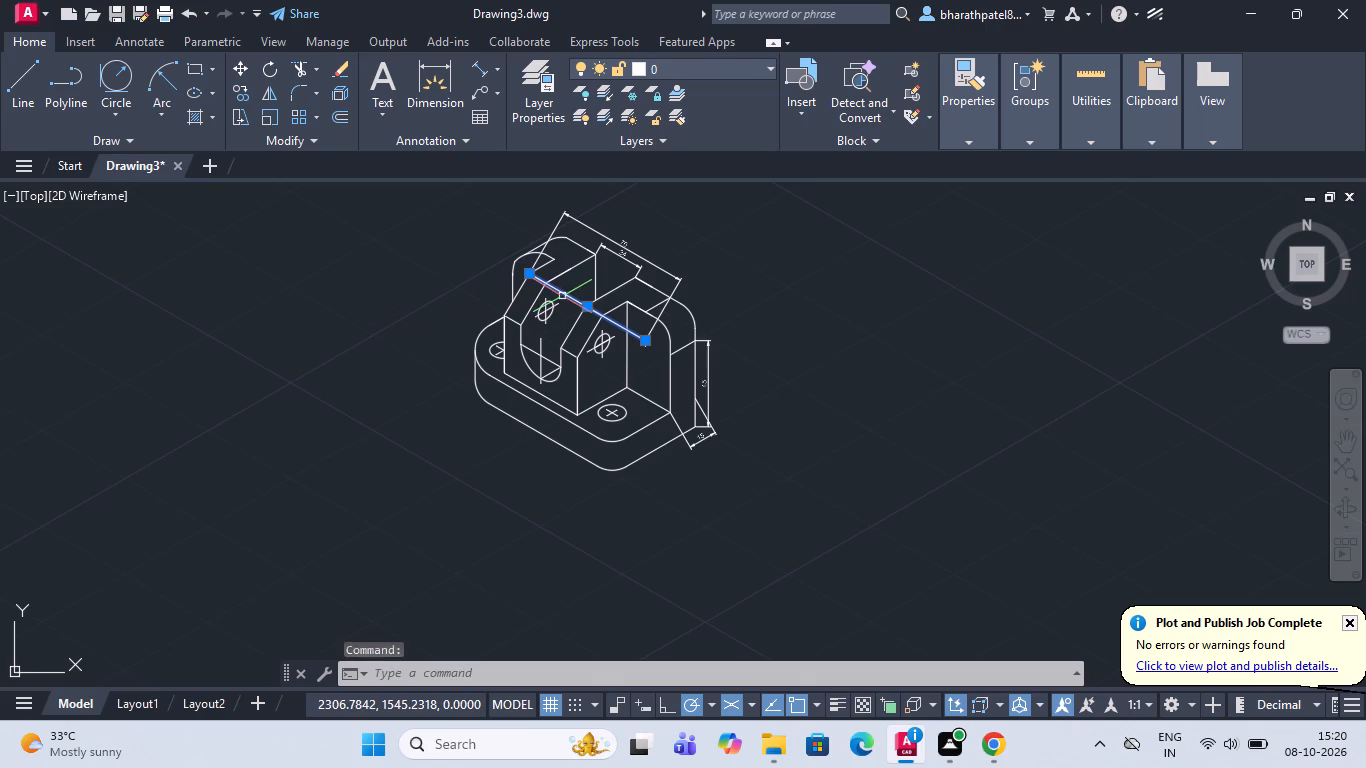
pyautogui.press('Delete')
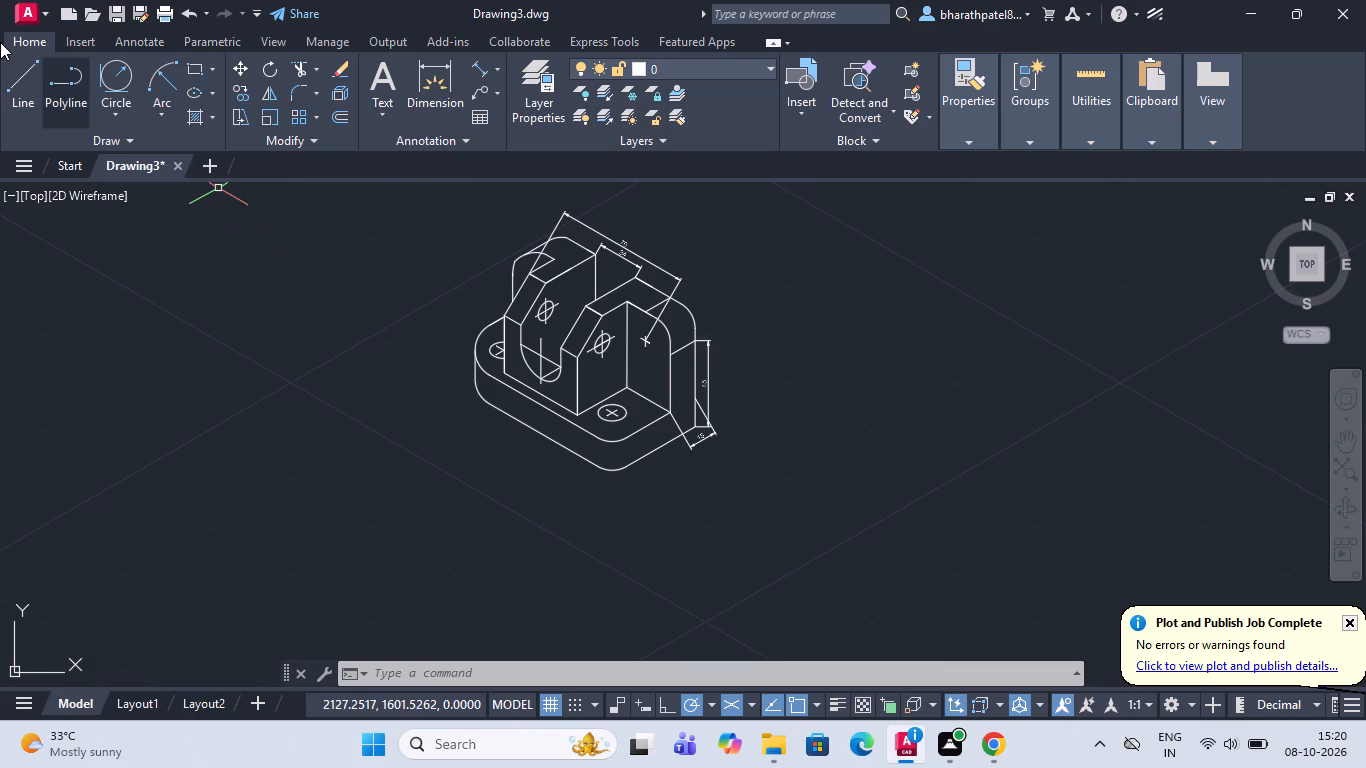
# Draw helper lines along the base's long lower edge: 50 at 150° from its midpoint, and 100 back at 330°.
pyautogui.click(17, 81)
pyautogui.scroll(3, 579, 473)
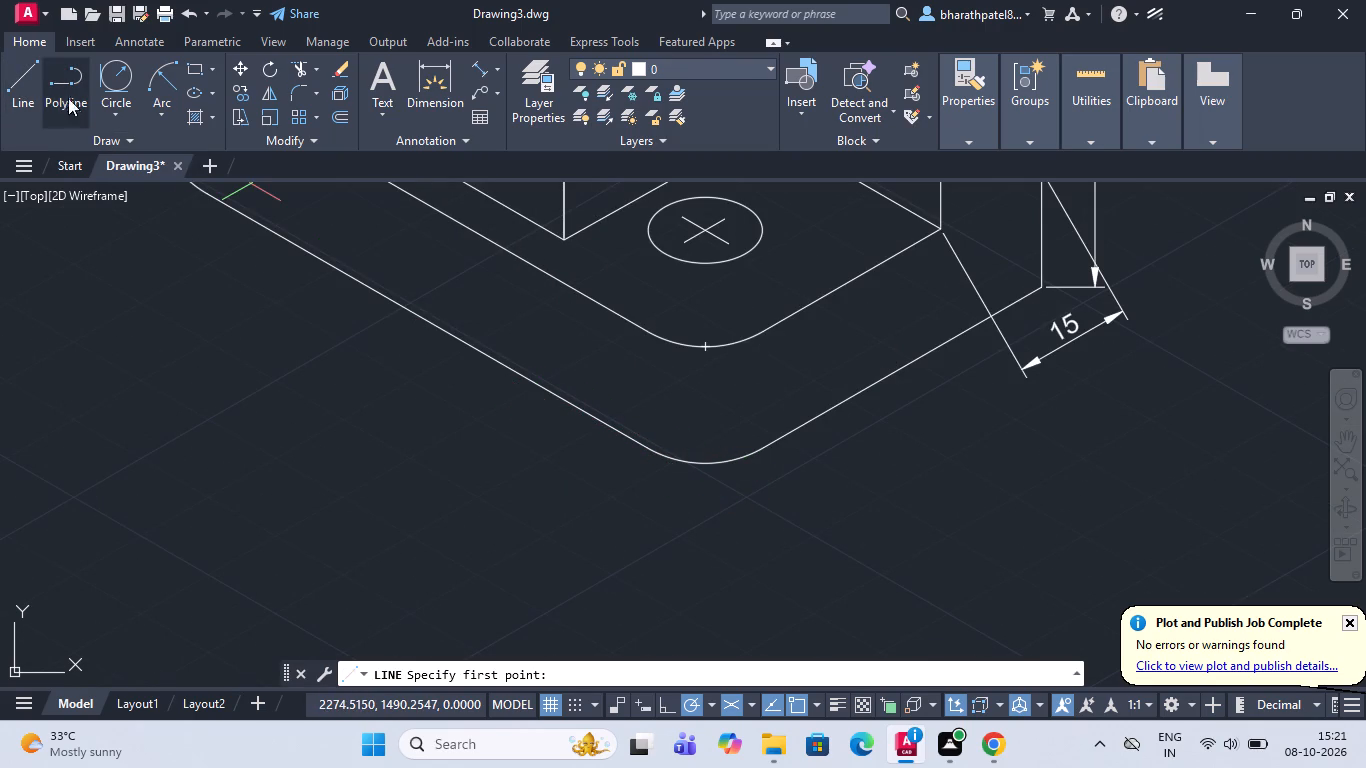
pyautogui.click(6, 74)
pyautogui.scroll(-3, 370, 323)
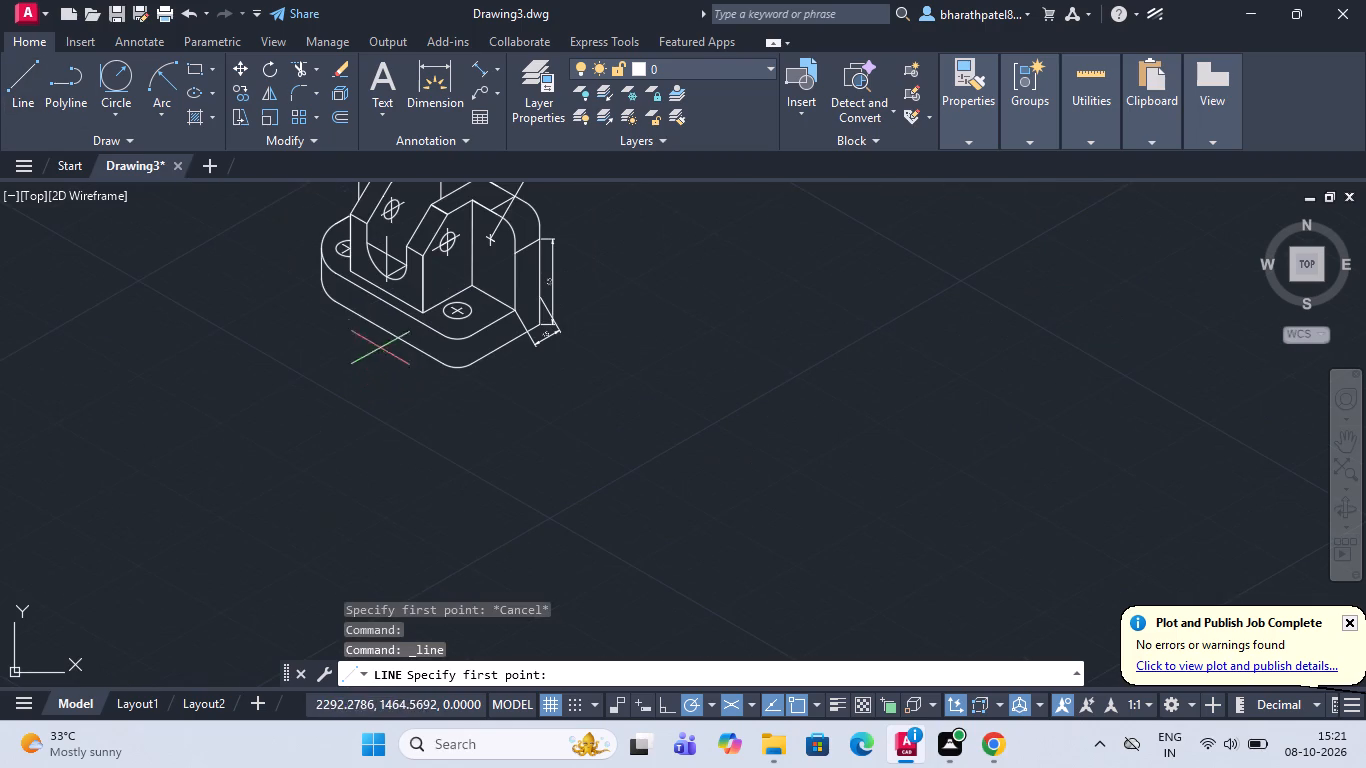
pyautogui.click(386, 332)
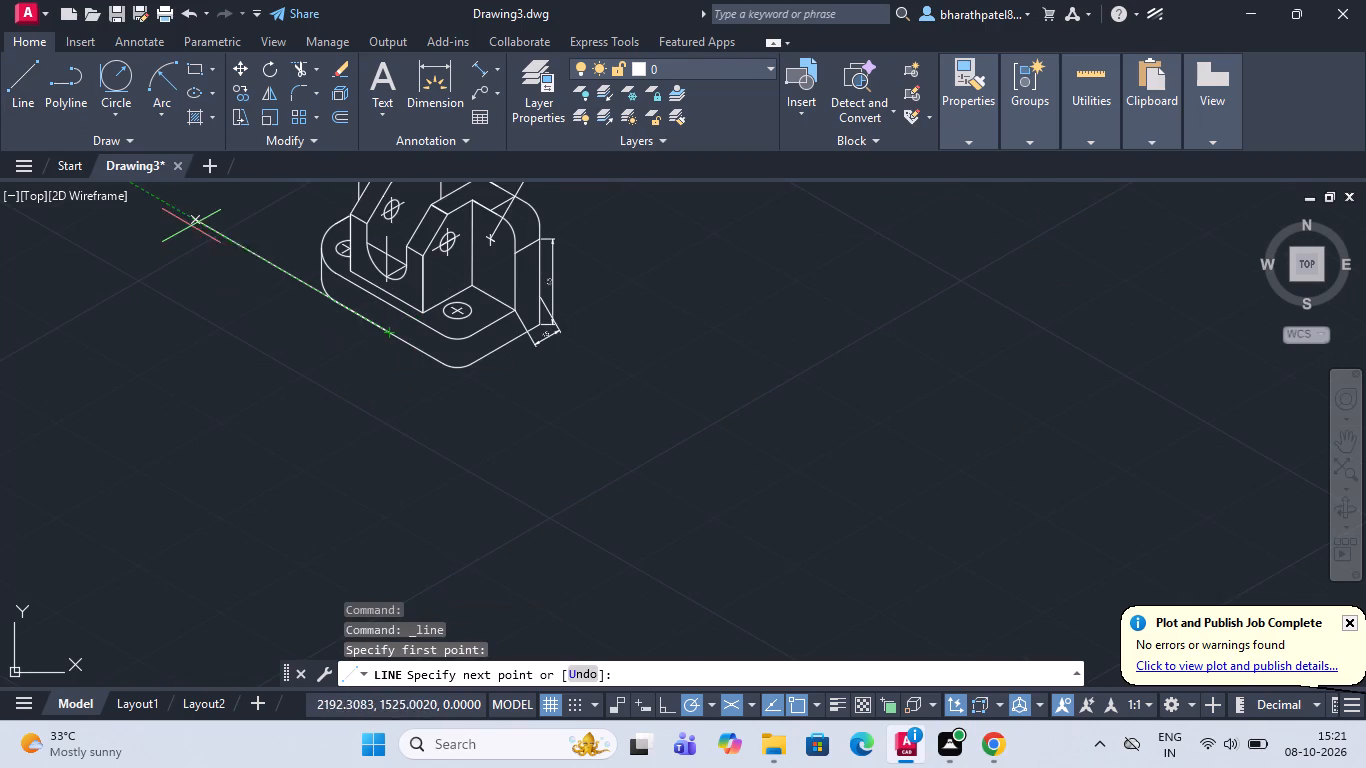
pyautogui.write('50')
pyautogui.press('Return')
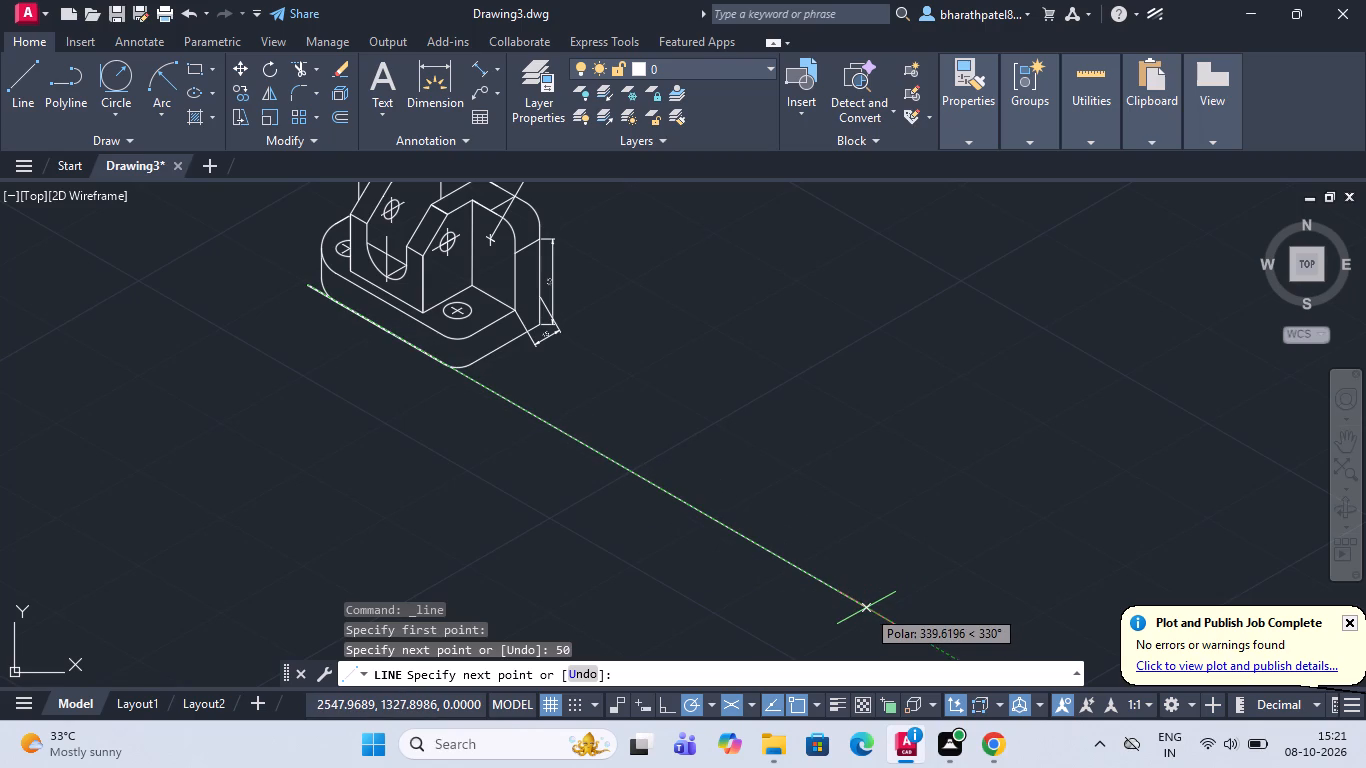
pyautogui.write('100')
pyautogui.press('Return')
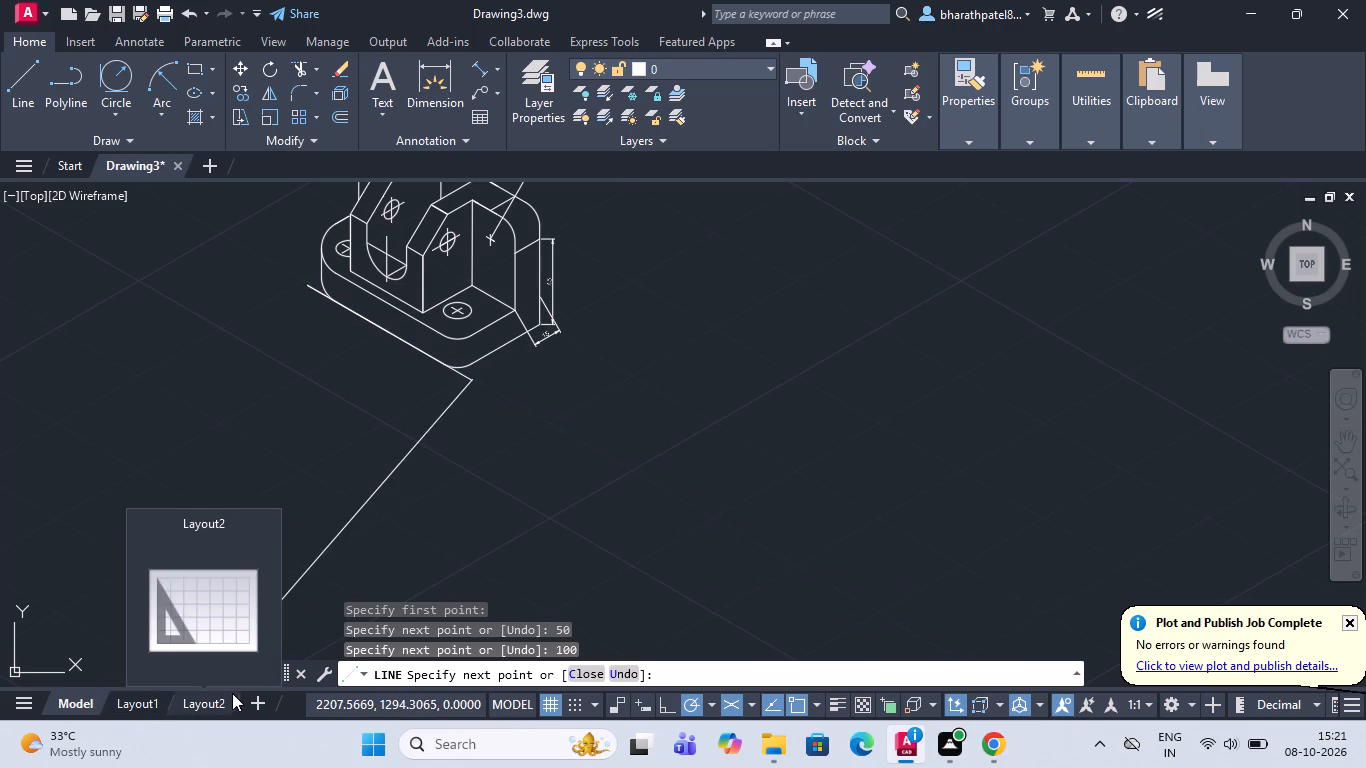
pyautogui.press('Escape')
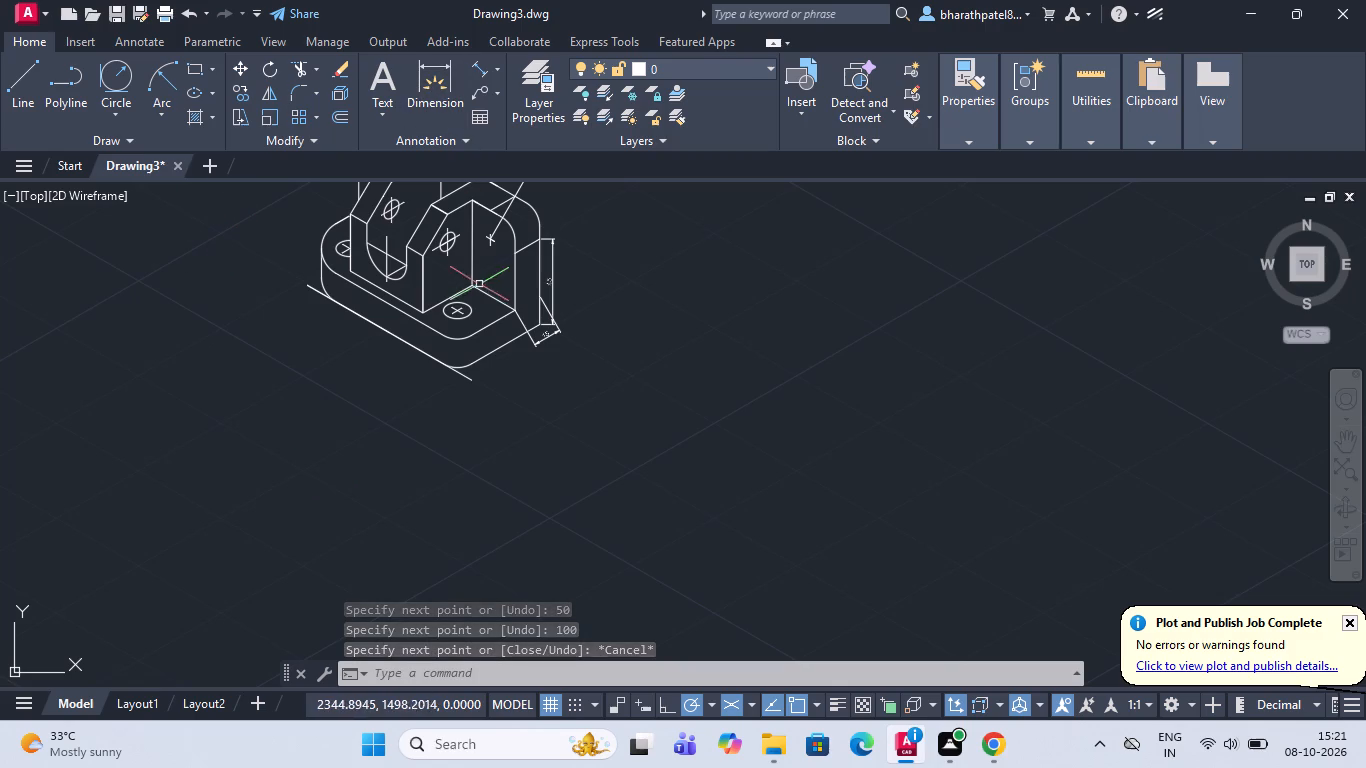
# Add an aligned dimension between the ends of the 100 helper line, placed below the base's long edge.
pyautogui.click(477, 69)
pyautogui.scroll(-3, 394, 355)
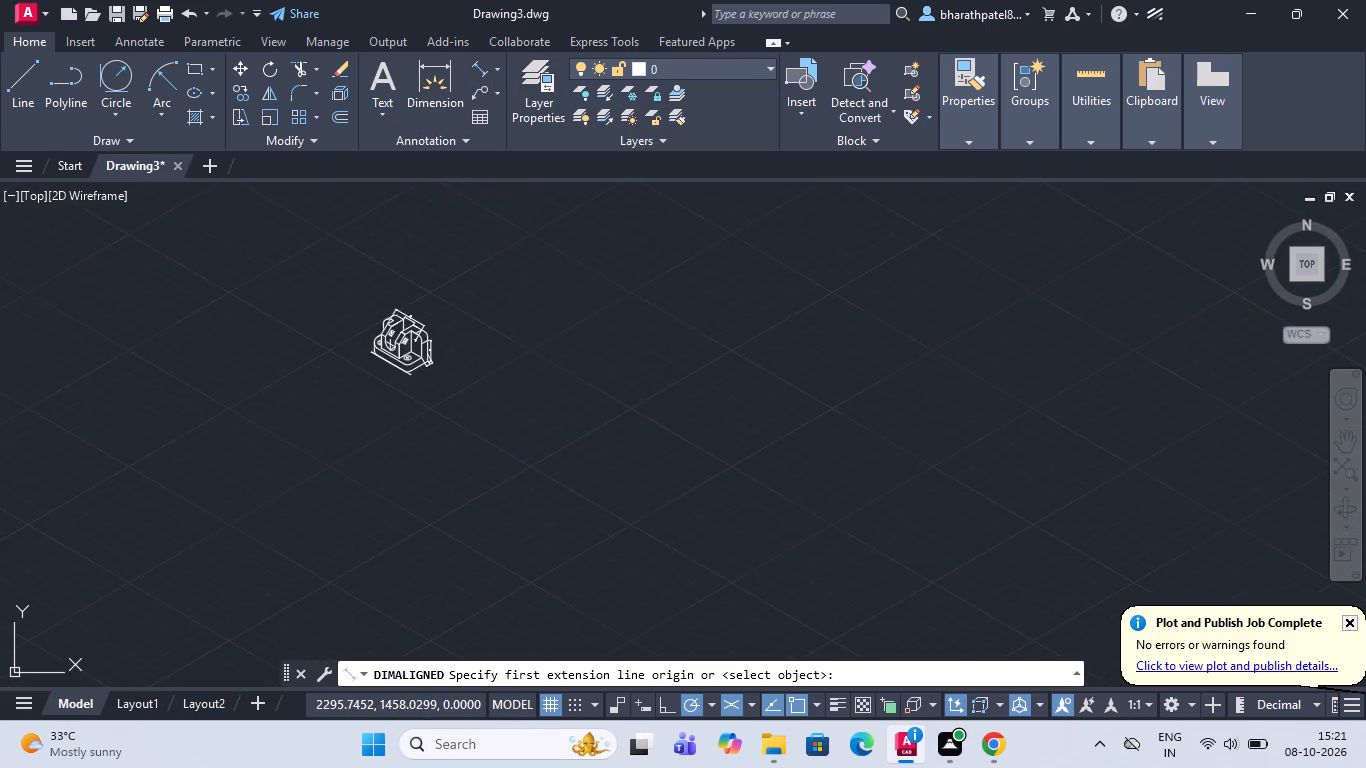
pyautogui.scroll(4, 367, 356)
pyautogui.click(395, 318)
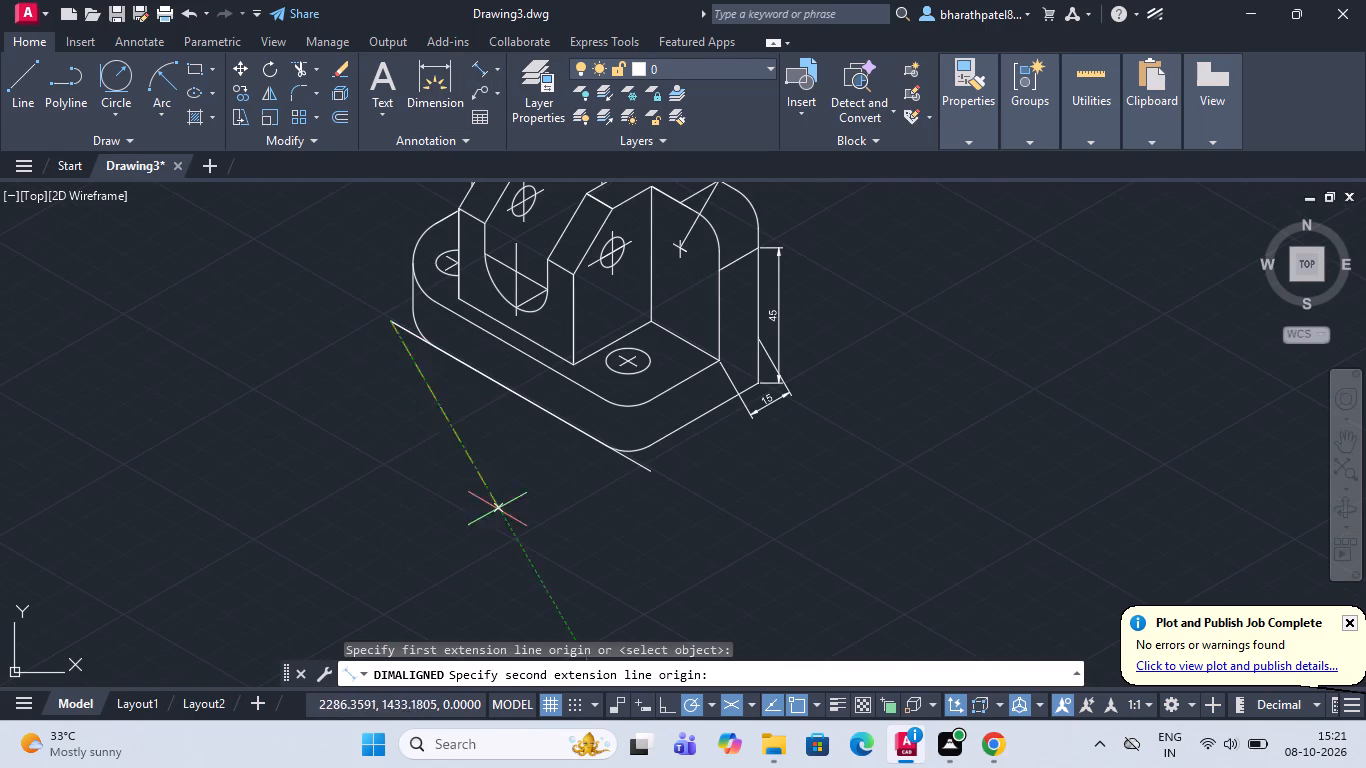
pyautogui.click(649, 470)
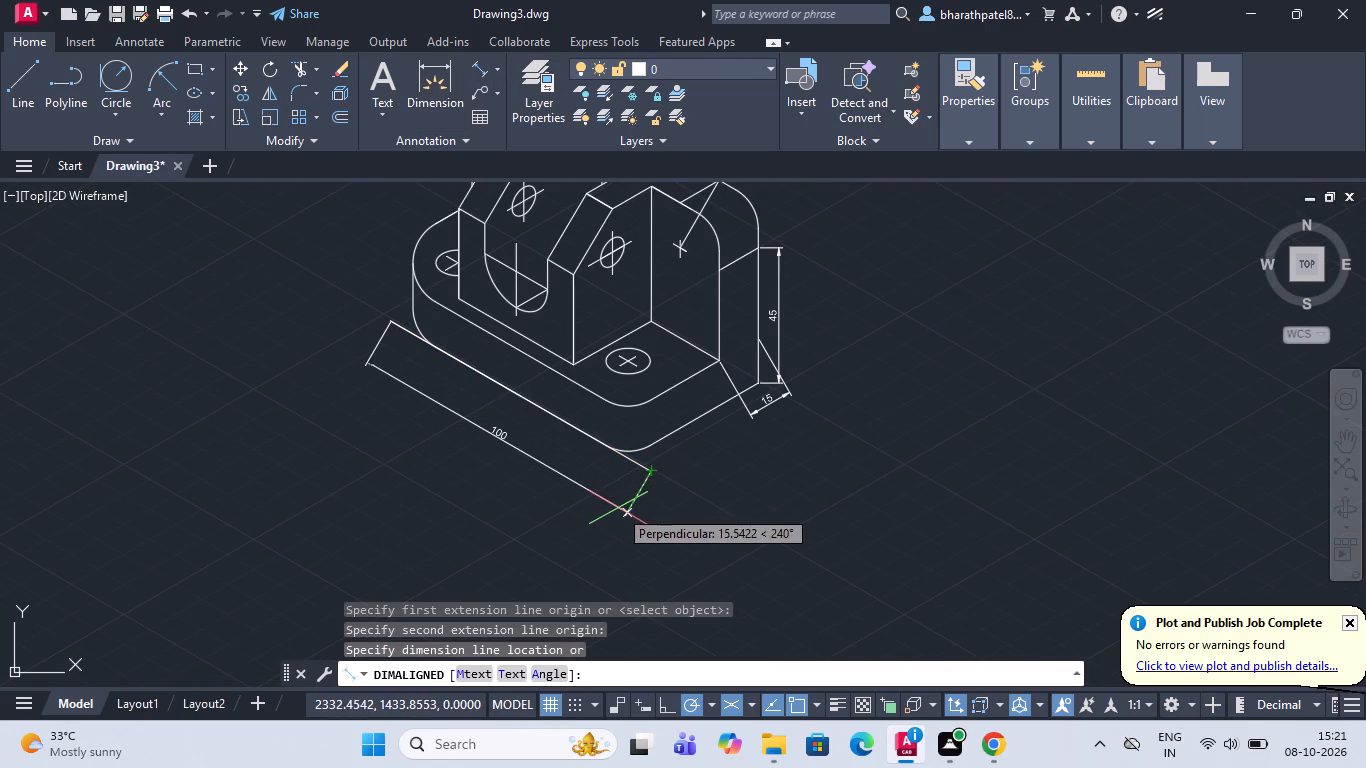
pyautogui.click(618, 508)
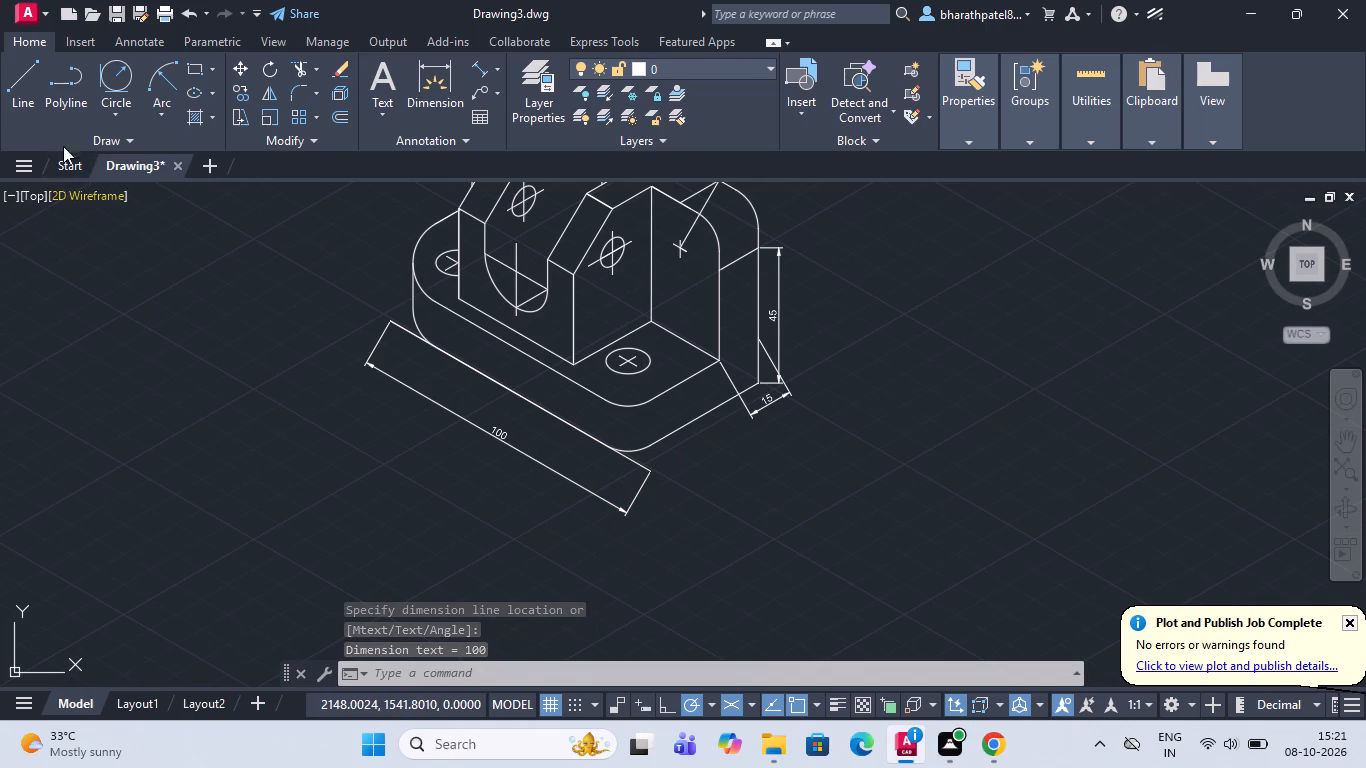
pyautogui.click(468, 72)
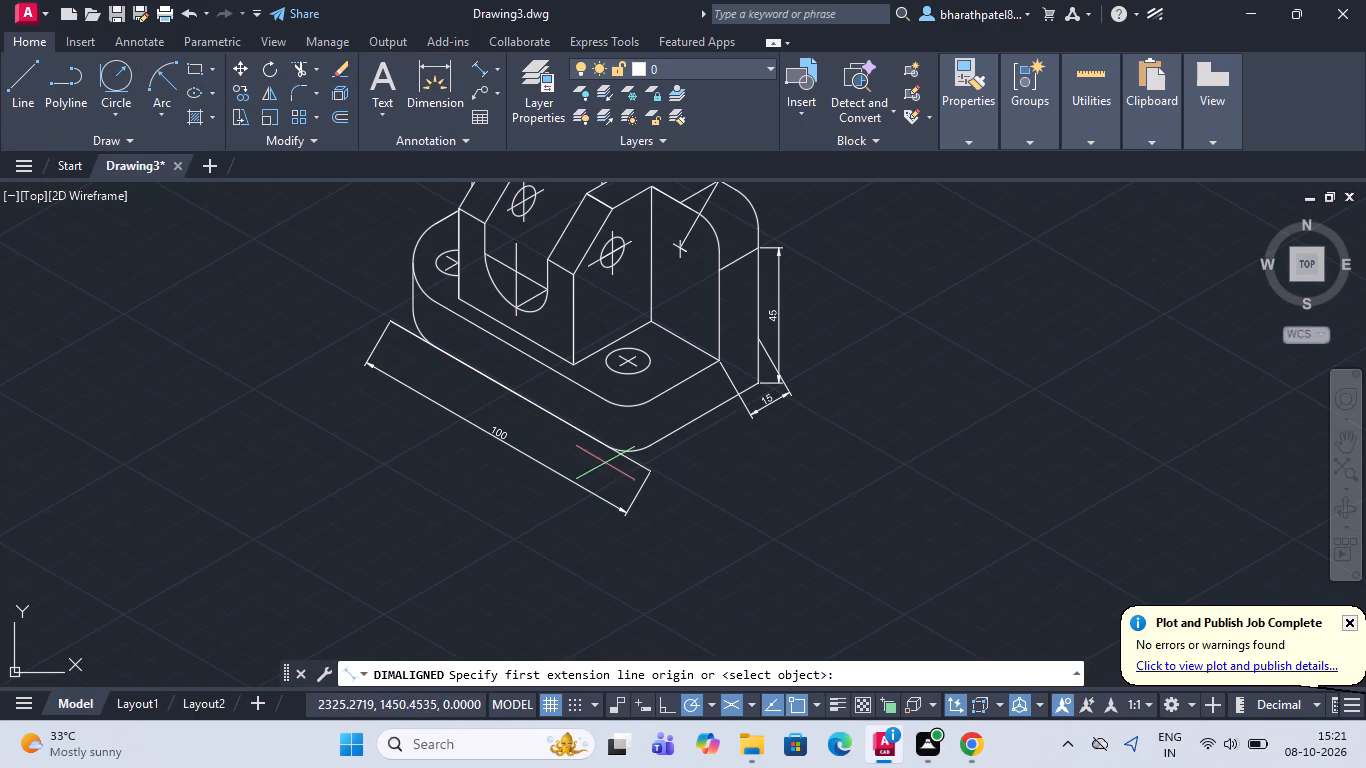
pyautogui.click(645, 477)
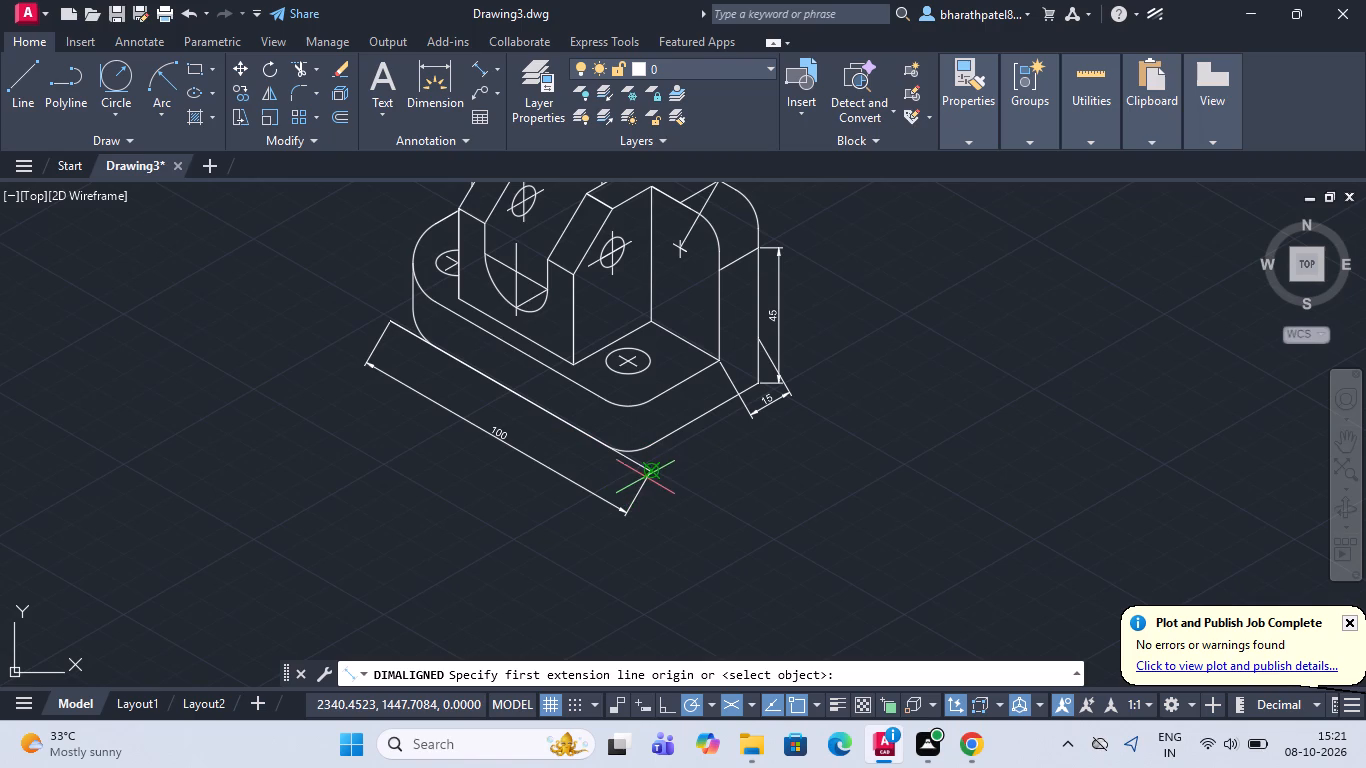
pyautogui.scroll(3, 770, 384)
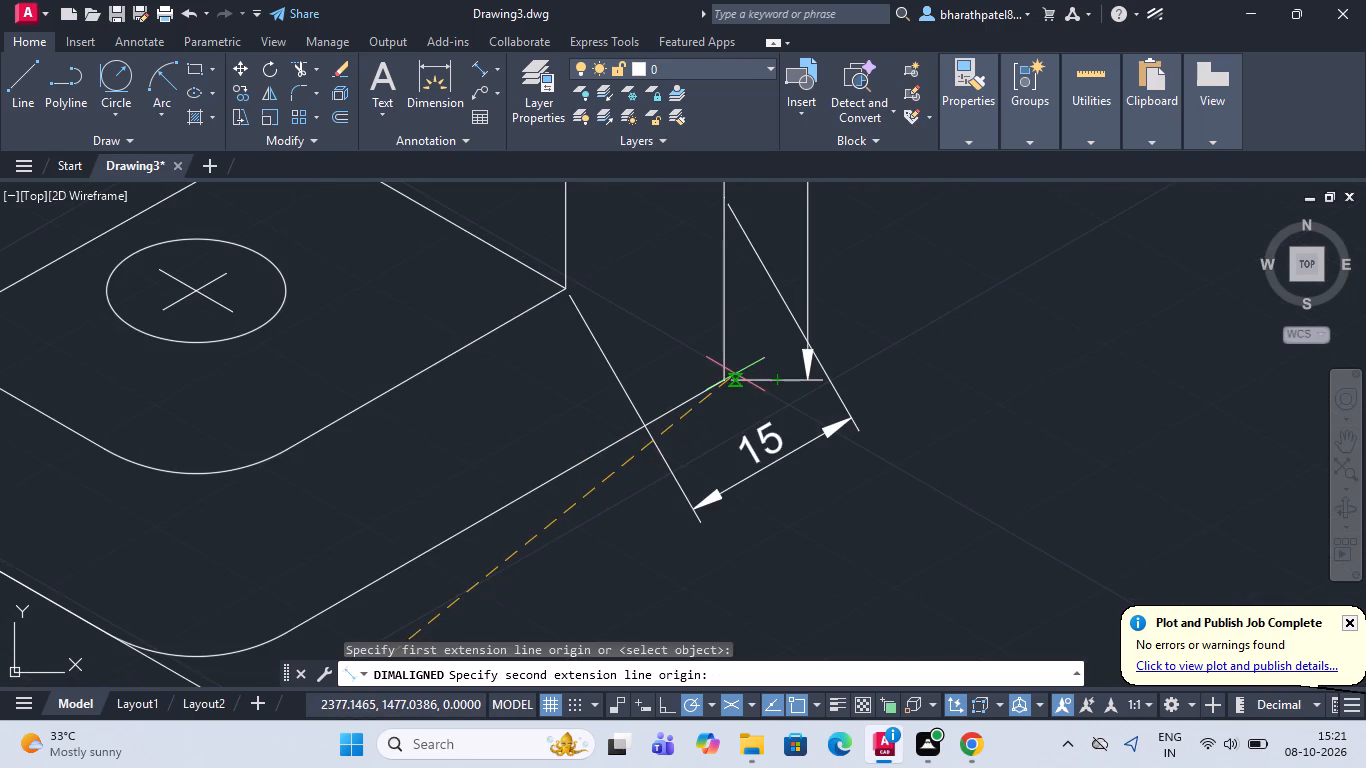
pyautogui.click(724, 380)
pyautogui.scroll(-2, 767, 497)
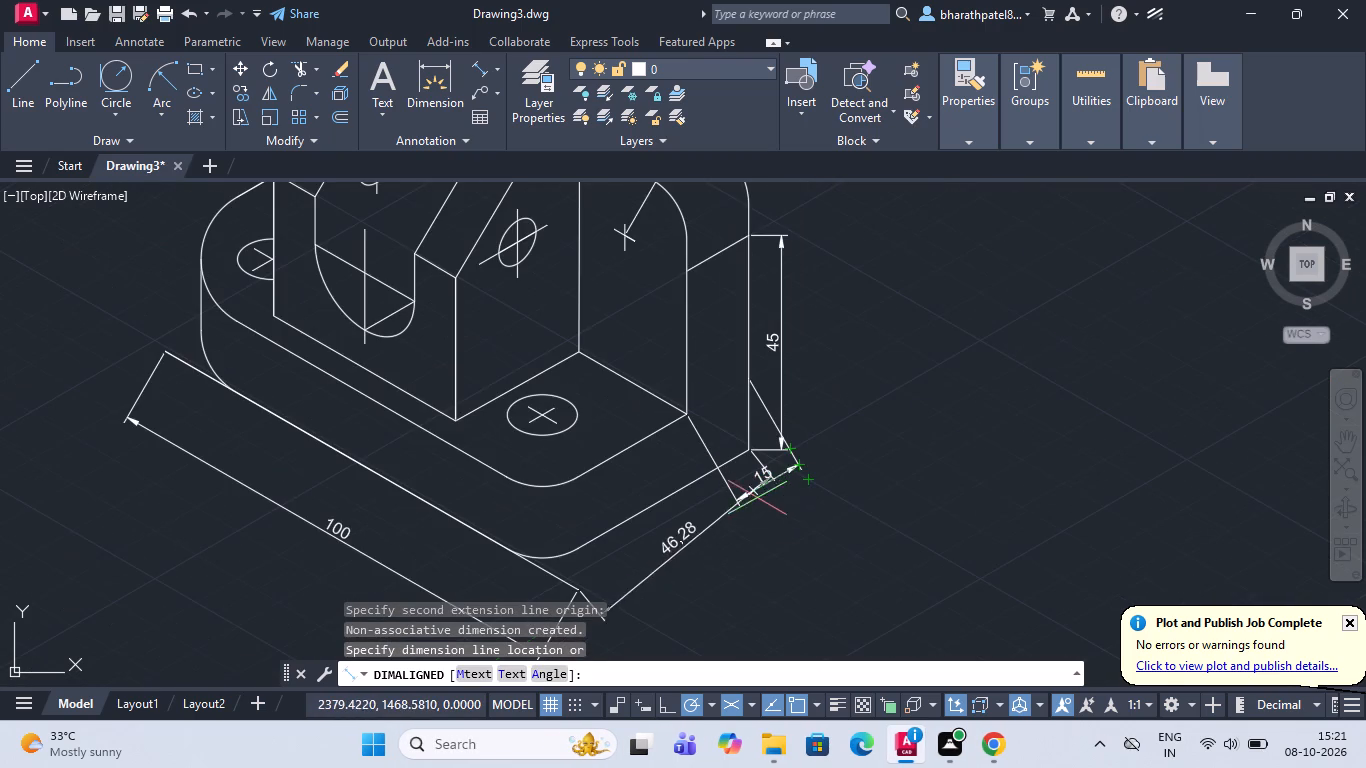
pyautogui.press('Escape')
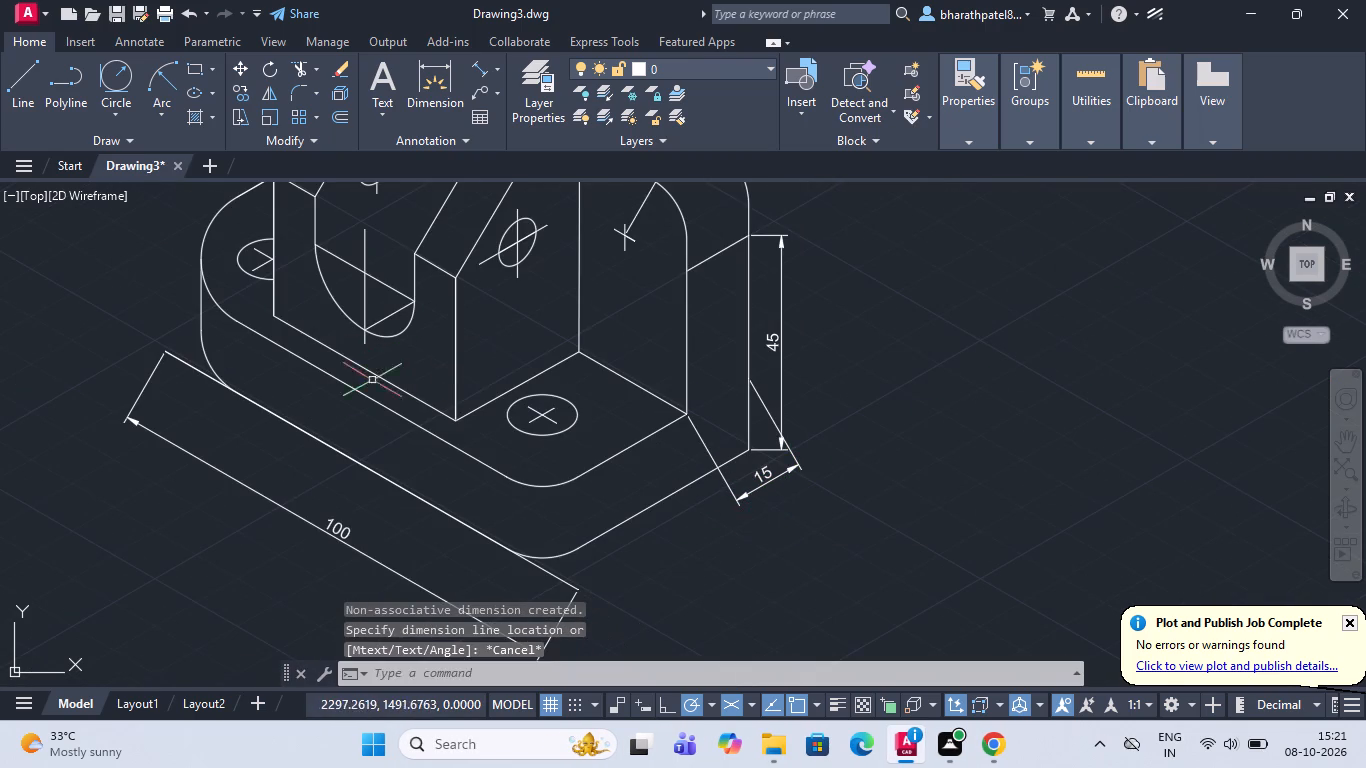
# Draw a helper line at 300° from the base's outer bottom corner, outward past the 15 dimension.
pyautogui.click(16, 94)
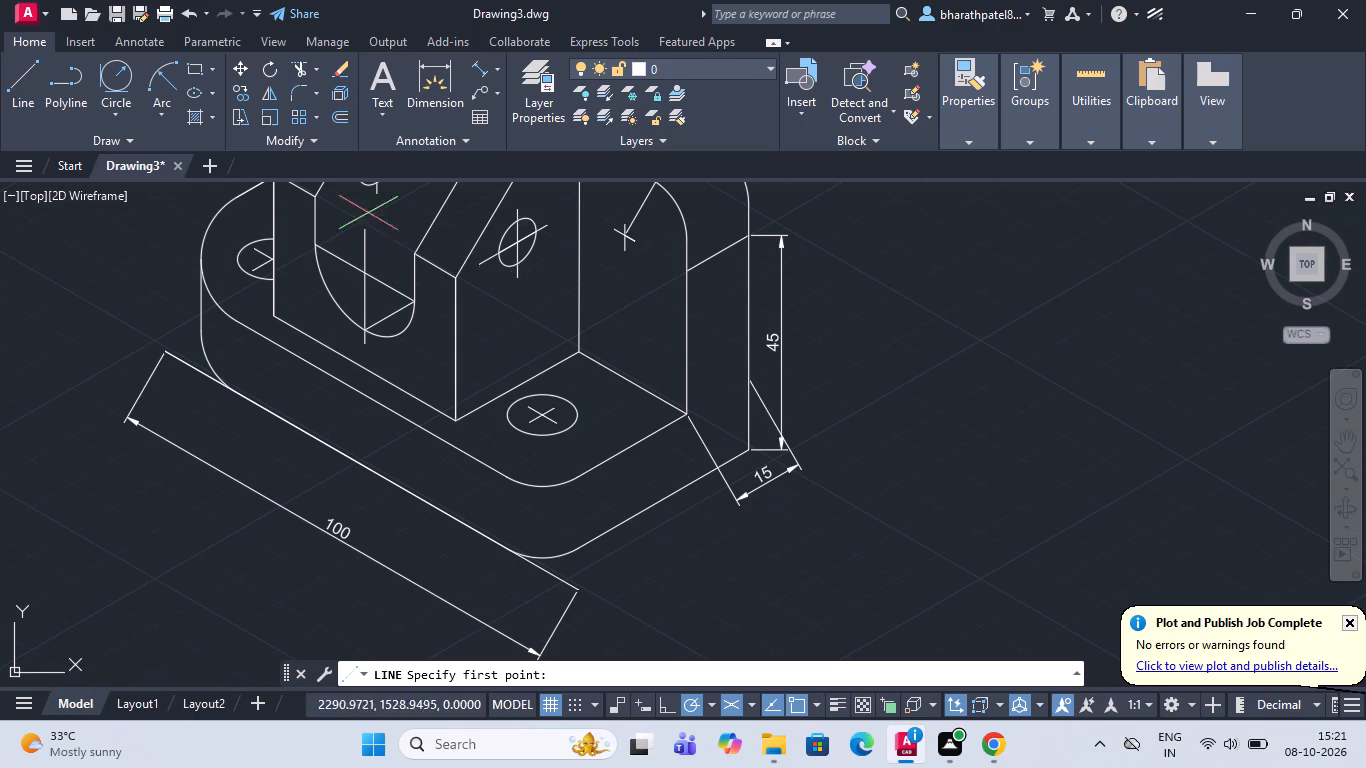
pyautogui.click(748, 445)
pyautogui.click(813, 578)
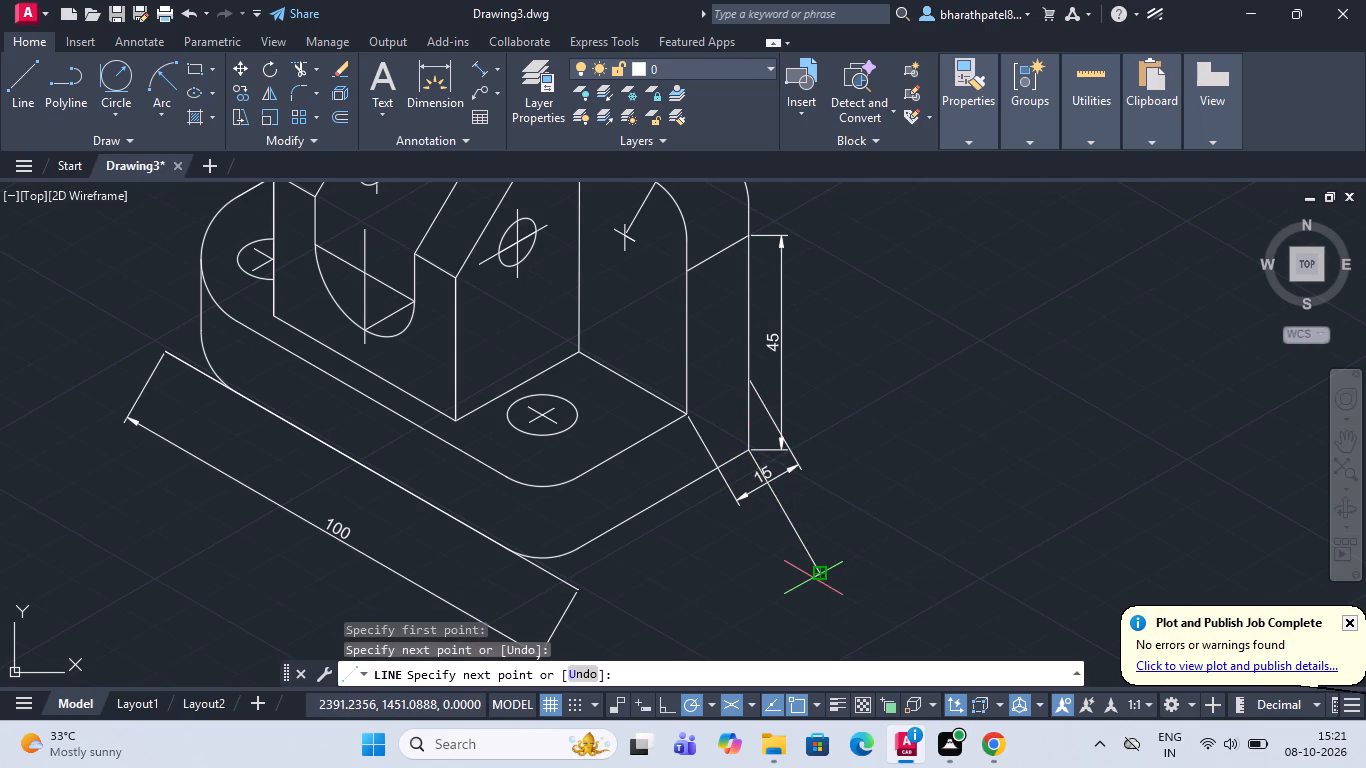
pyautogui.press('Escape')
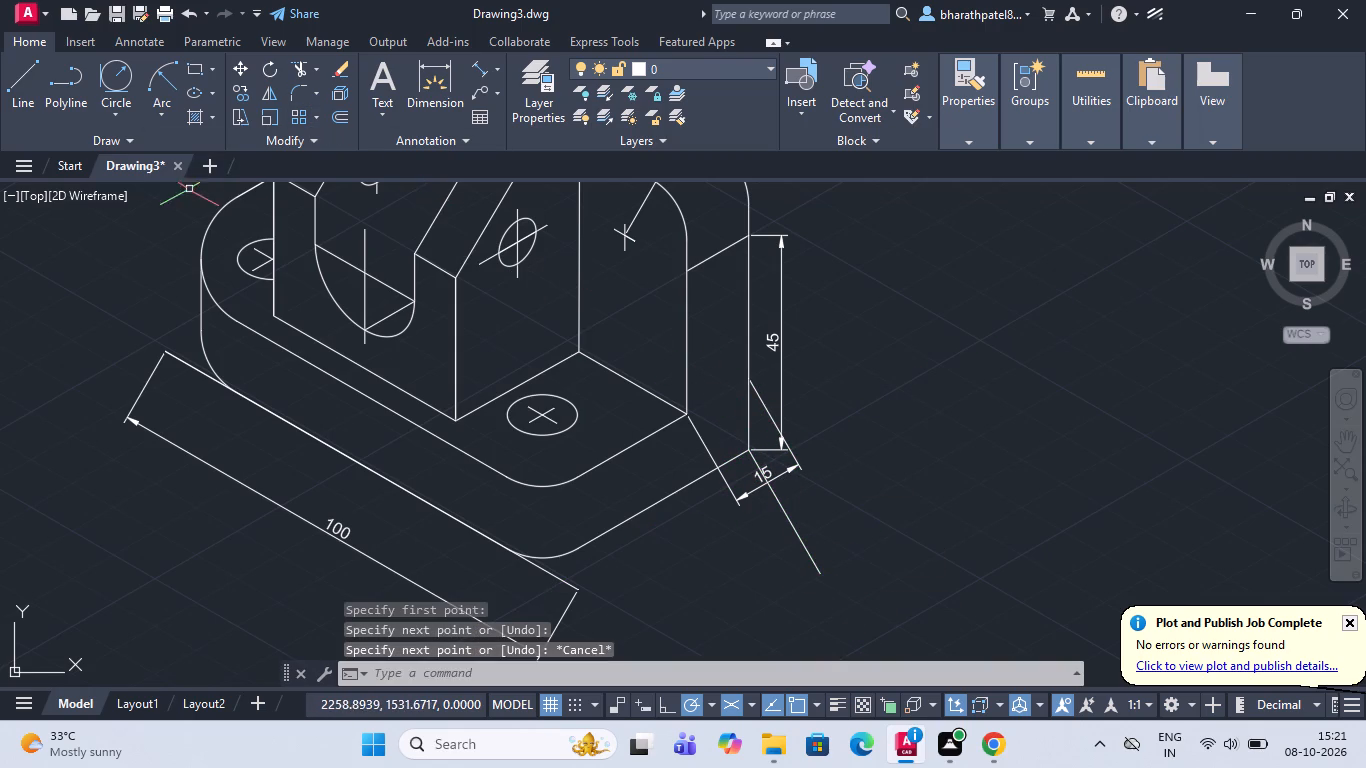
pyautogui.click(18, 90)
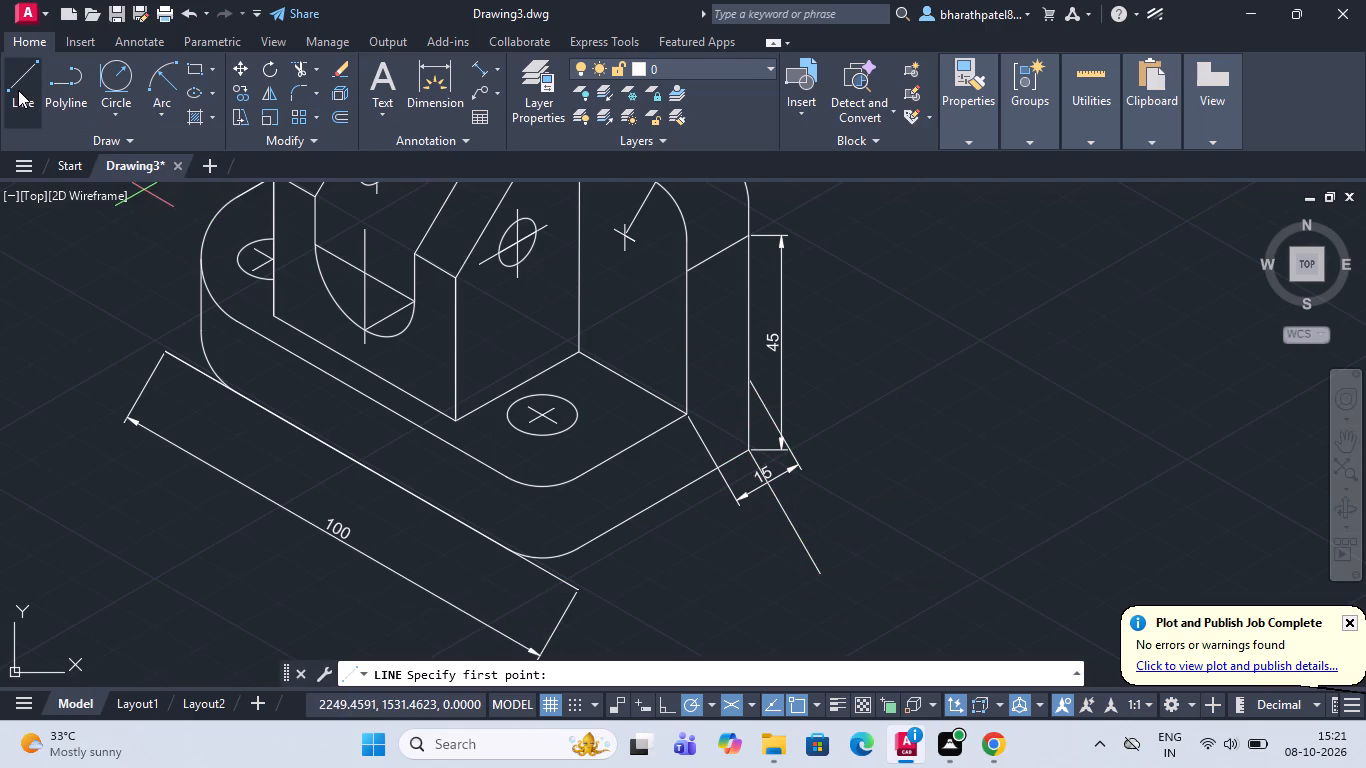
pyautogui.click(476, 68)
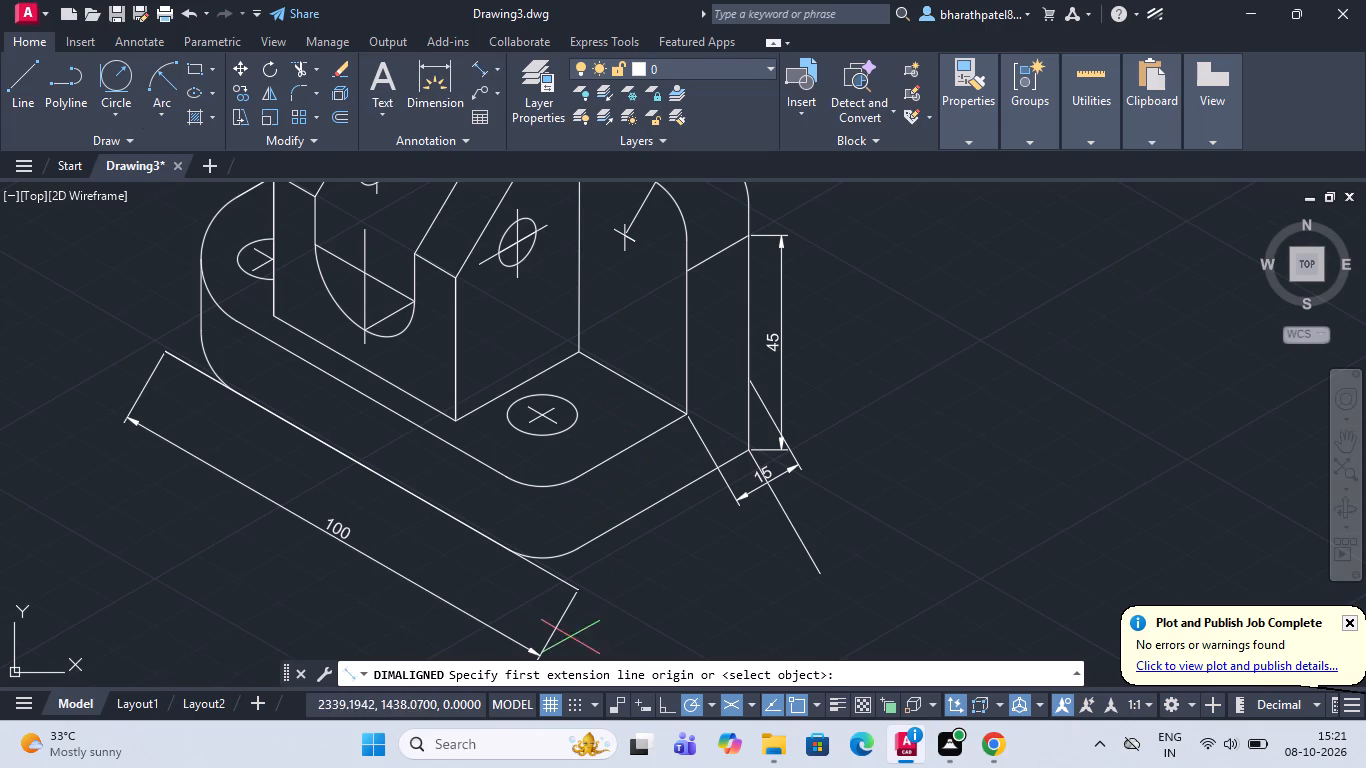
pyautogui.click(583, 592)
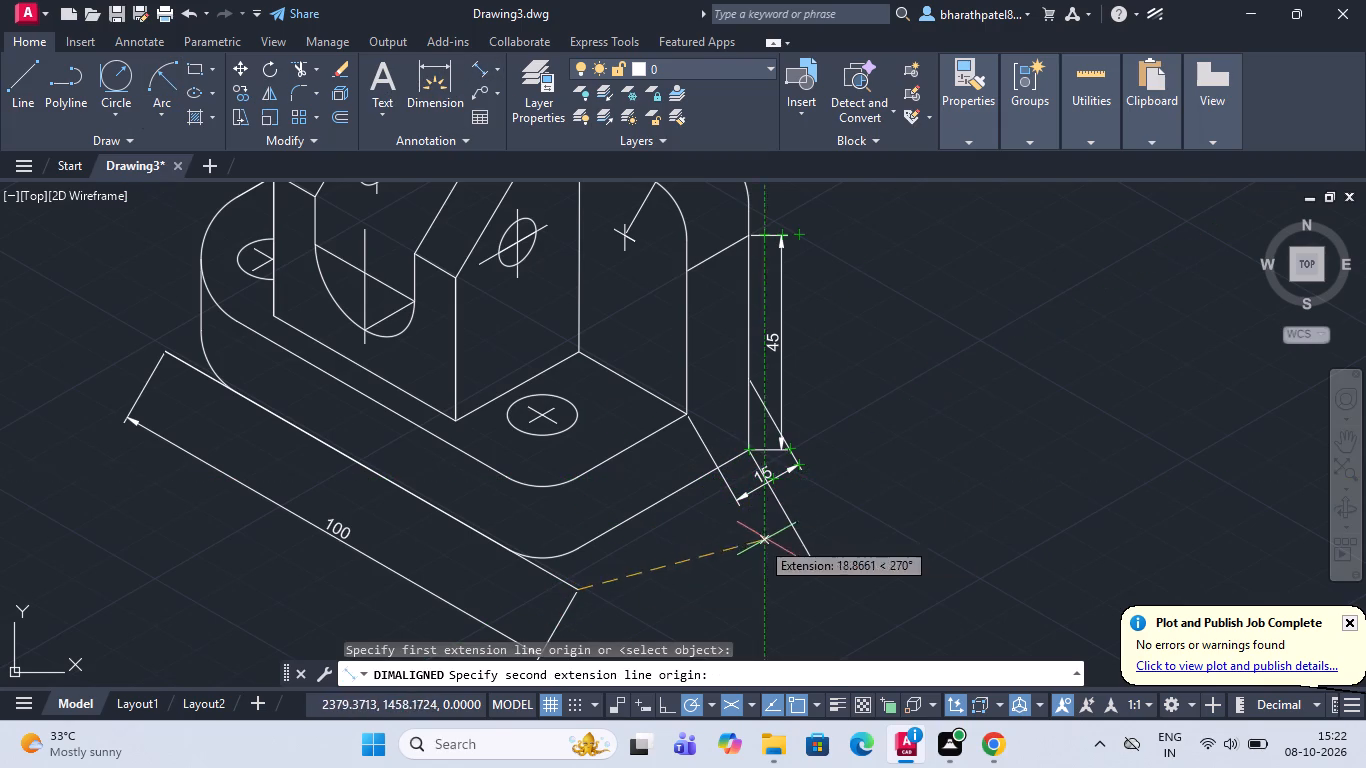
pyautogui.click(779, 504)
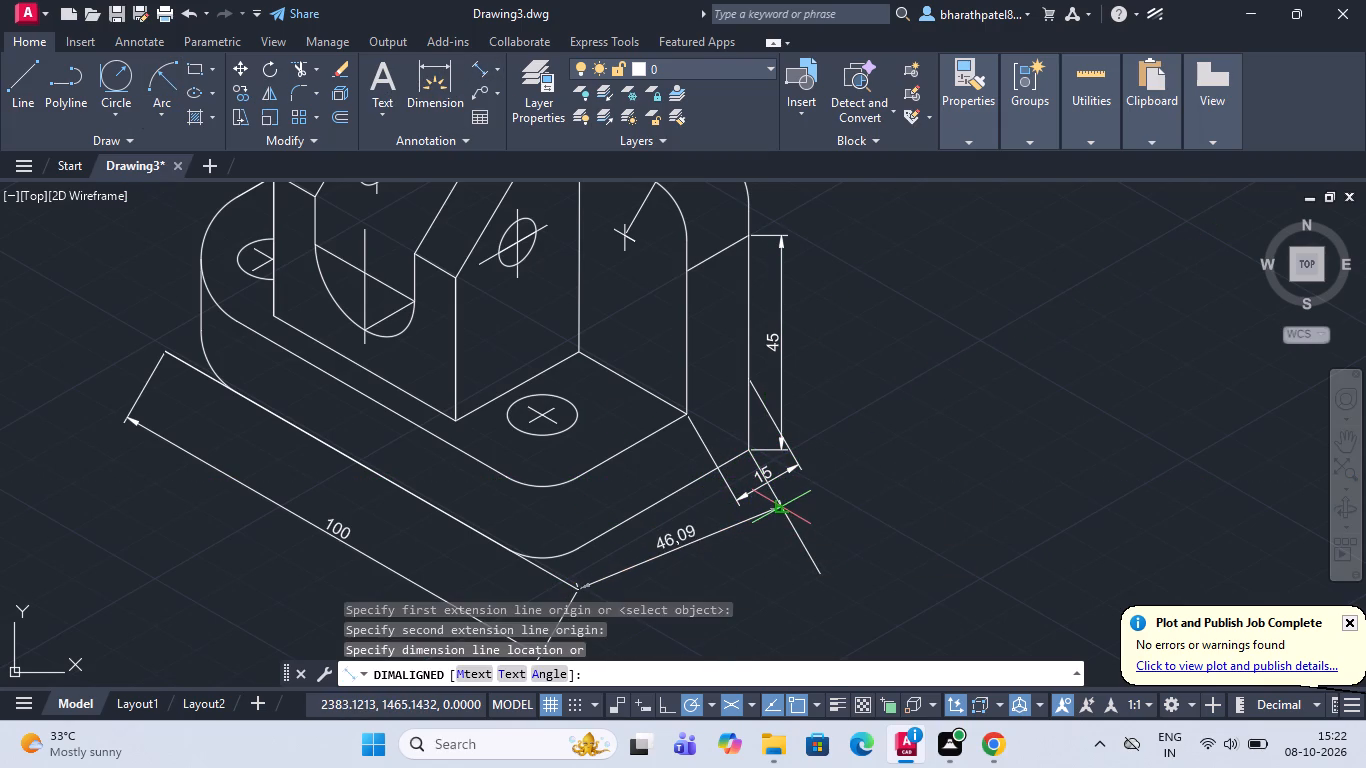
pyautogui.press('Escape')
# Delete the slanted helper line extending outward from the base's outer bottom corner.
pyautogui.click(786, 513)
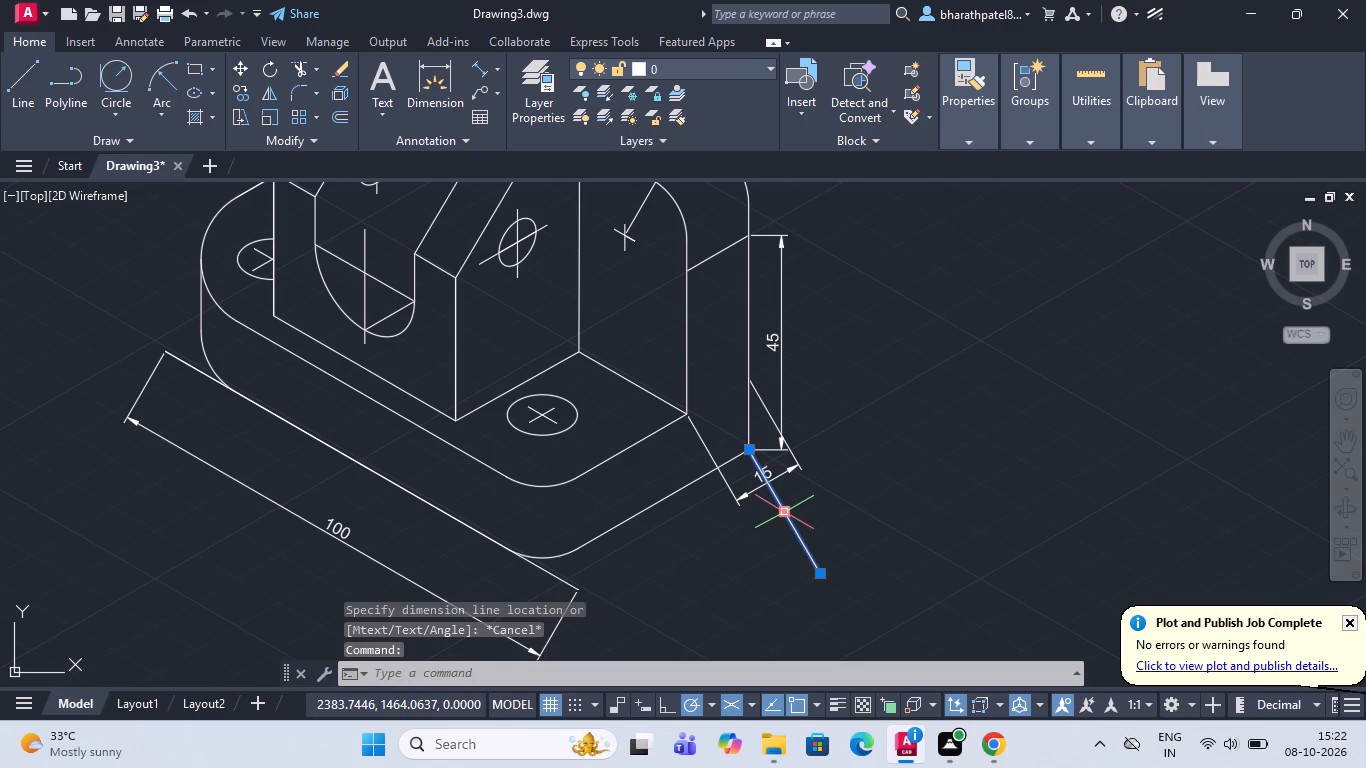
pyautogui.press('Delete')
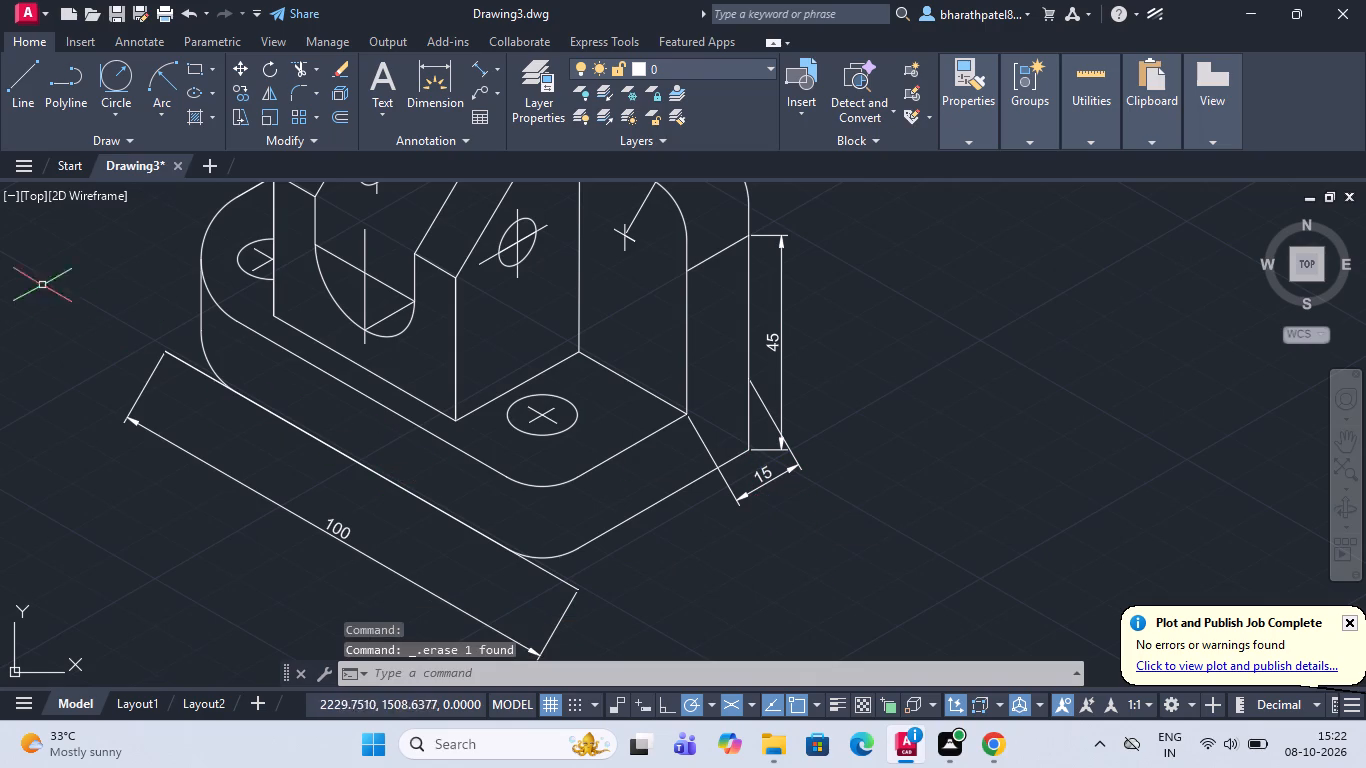
# Draw a 210° helper line about 58.6 long from the base's outer bottom corner along the short lower edge, past the rounded corner.
pyautogui.click(17, 86)
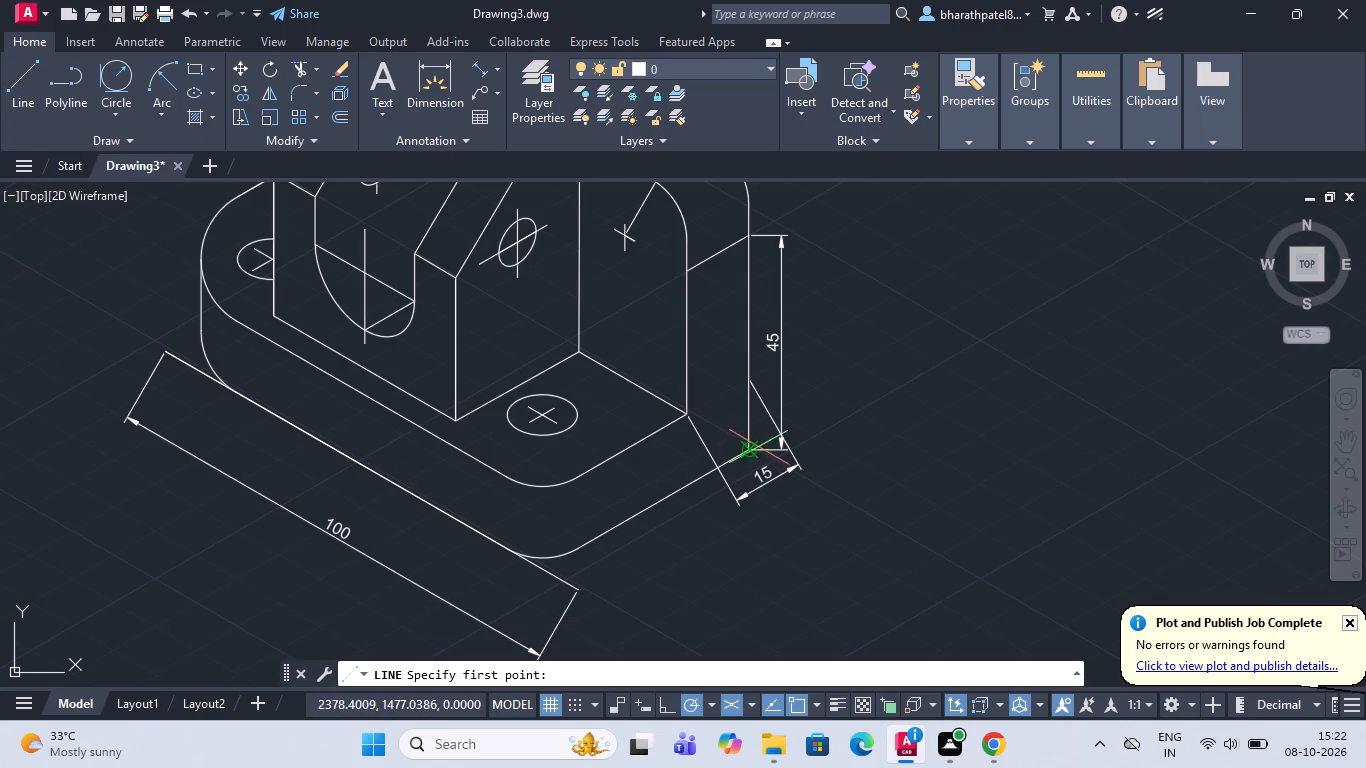
pyautogui.scroll(3, 751, 452)
pyautogui.click(745, 441)
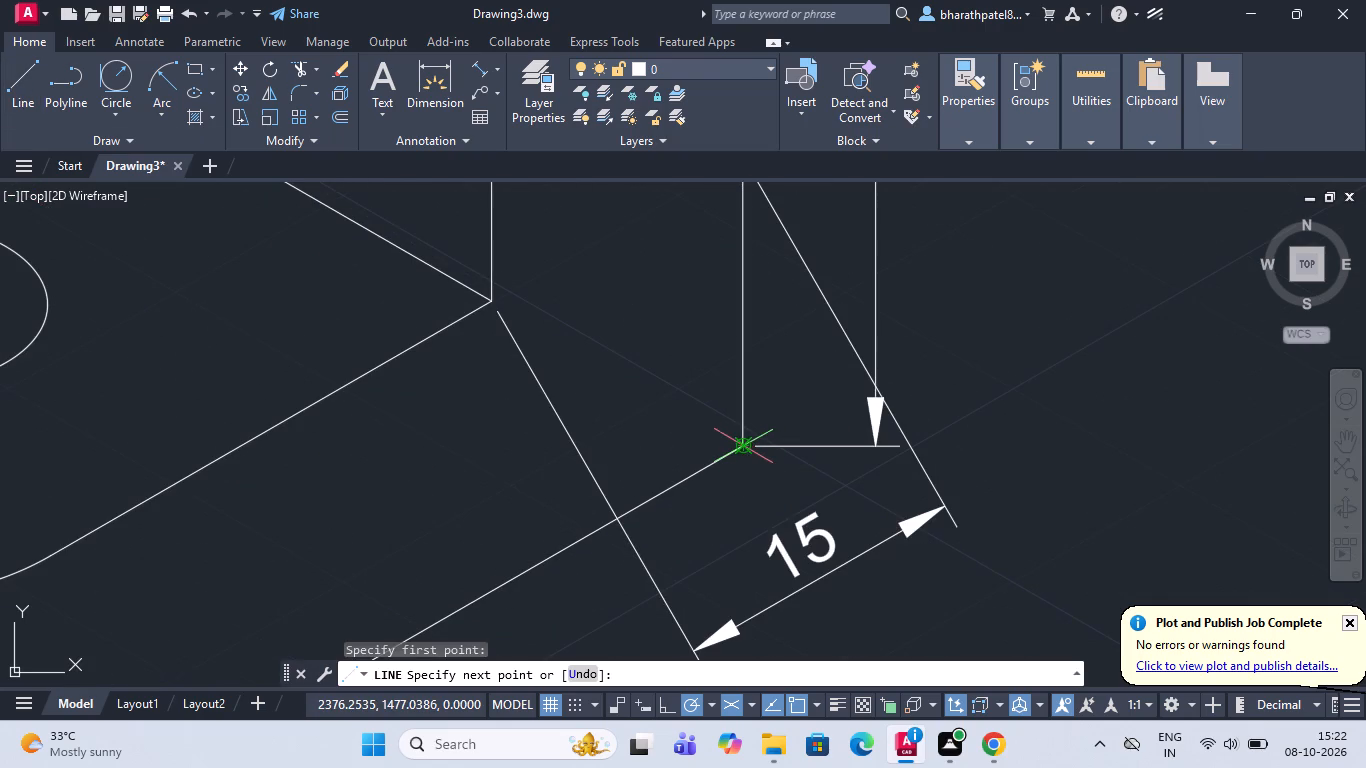
pyautogui.scroll(-6, 601, 563)
pyautogui.scroll(1, 452, 623)
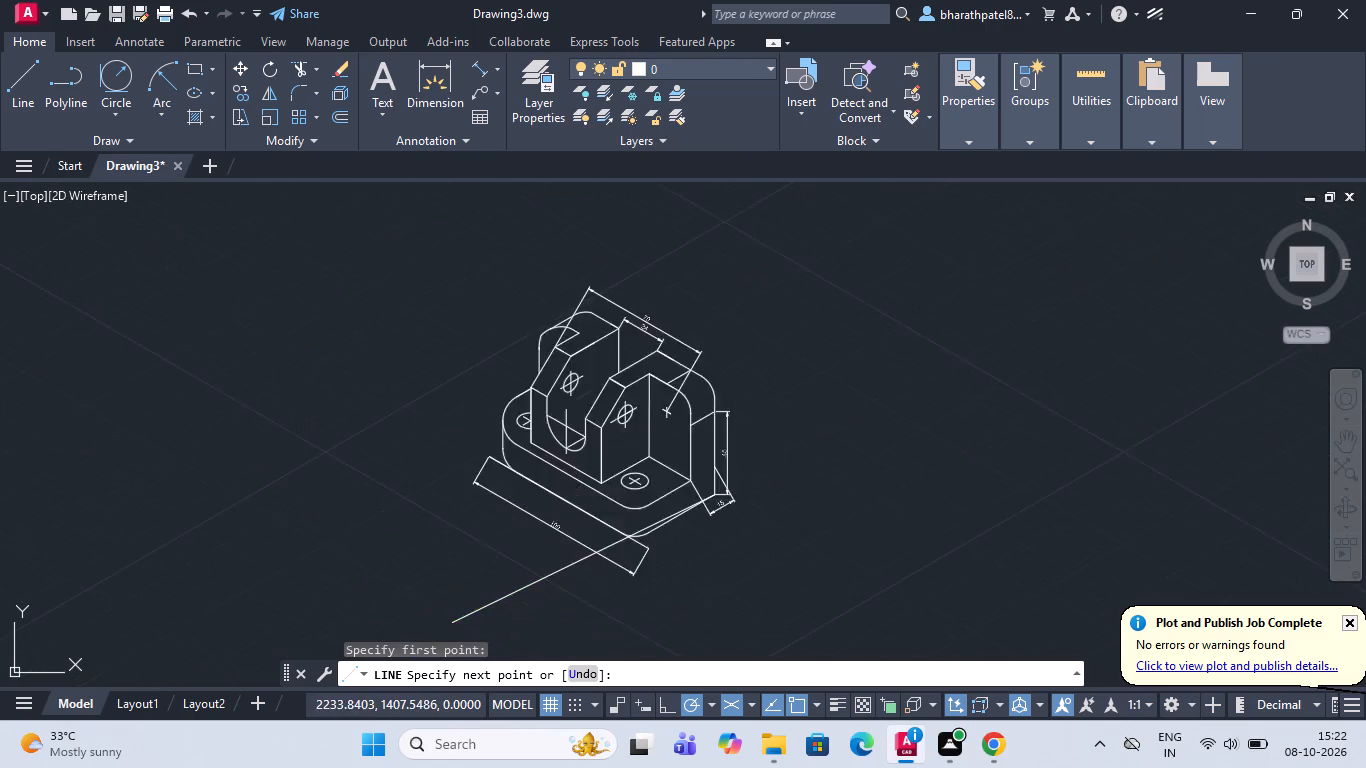
pyautogui.scroll(1, 452, 623)
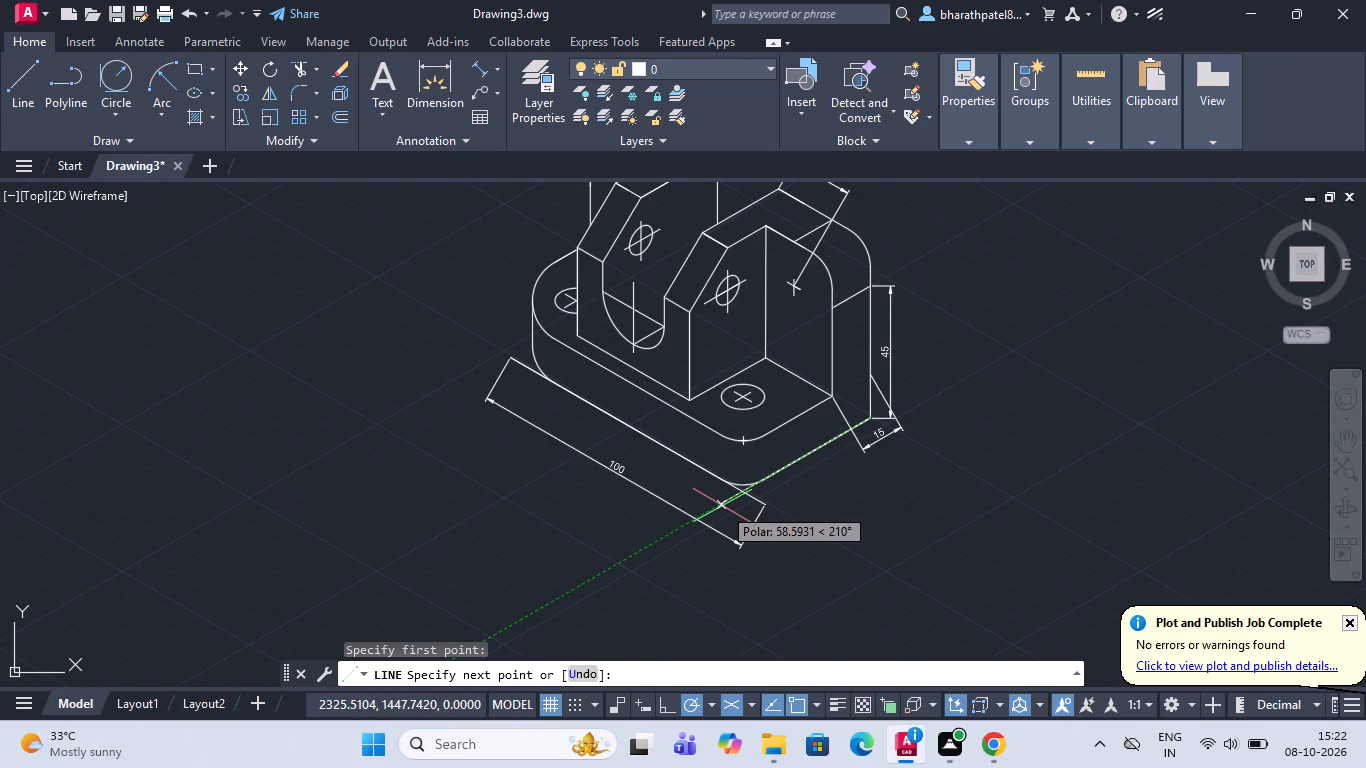
pyautogui.click(722, 506)
pyautogui.press('Escape')
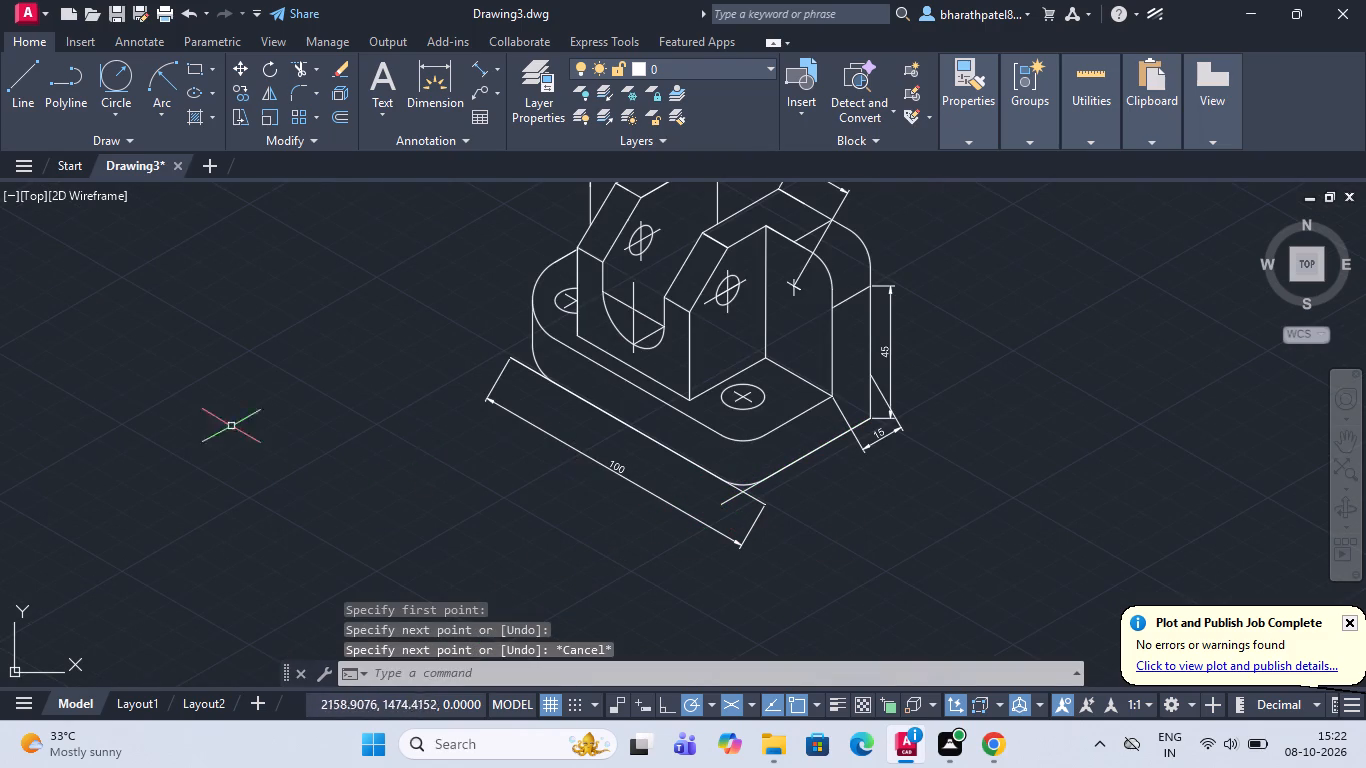
# Add an aligned dimension along the base's short lower edge, from its outer corner to the helper lines' intersection, placed outside the 15 dimension.
pyautogui.click(469, 70)
pyautogui.scroll(3, 881, 448)
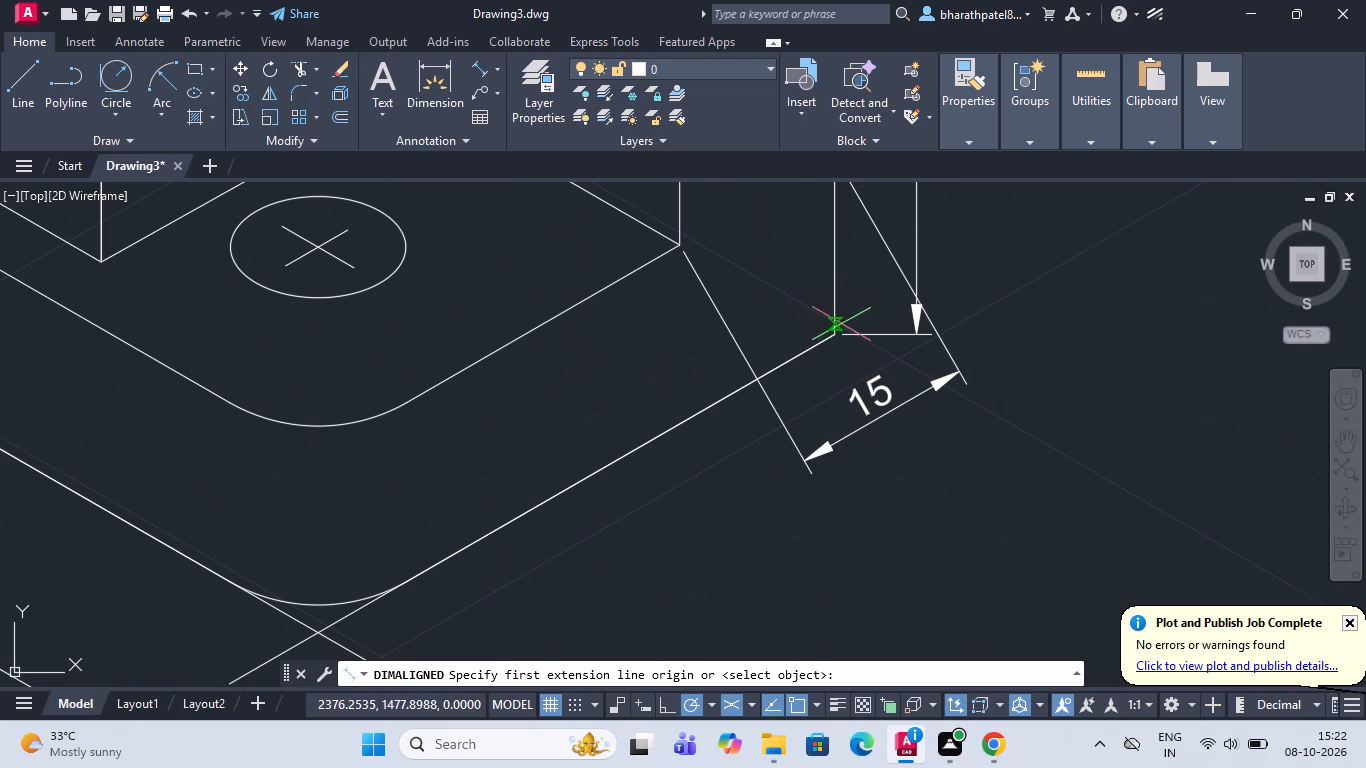
pyautogui.click(835, 338)
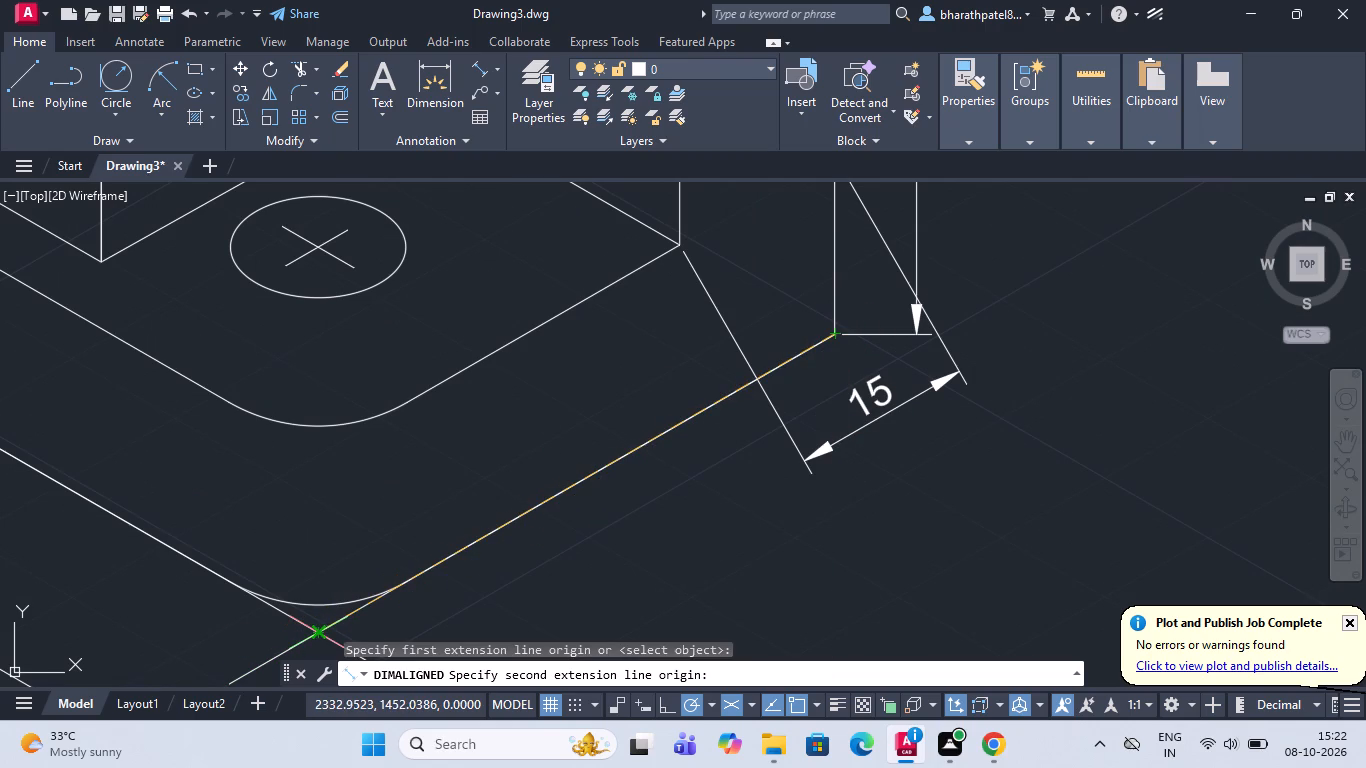
pyautogui.click(321, 631)
pyautogui.scroll(-3, 322, 631)
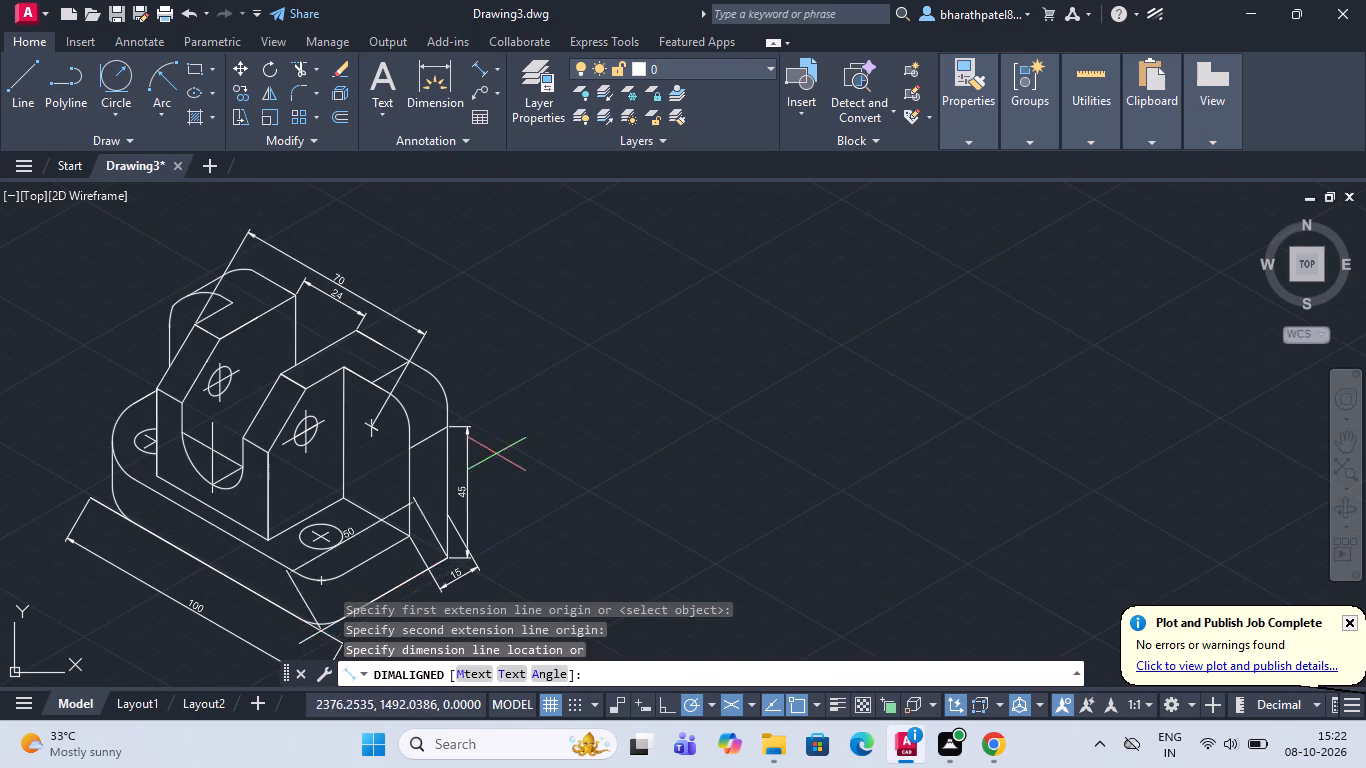
pyautogui.scroll(-2, 509, 413)
pyautogui.scroll(2, 468, 522)
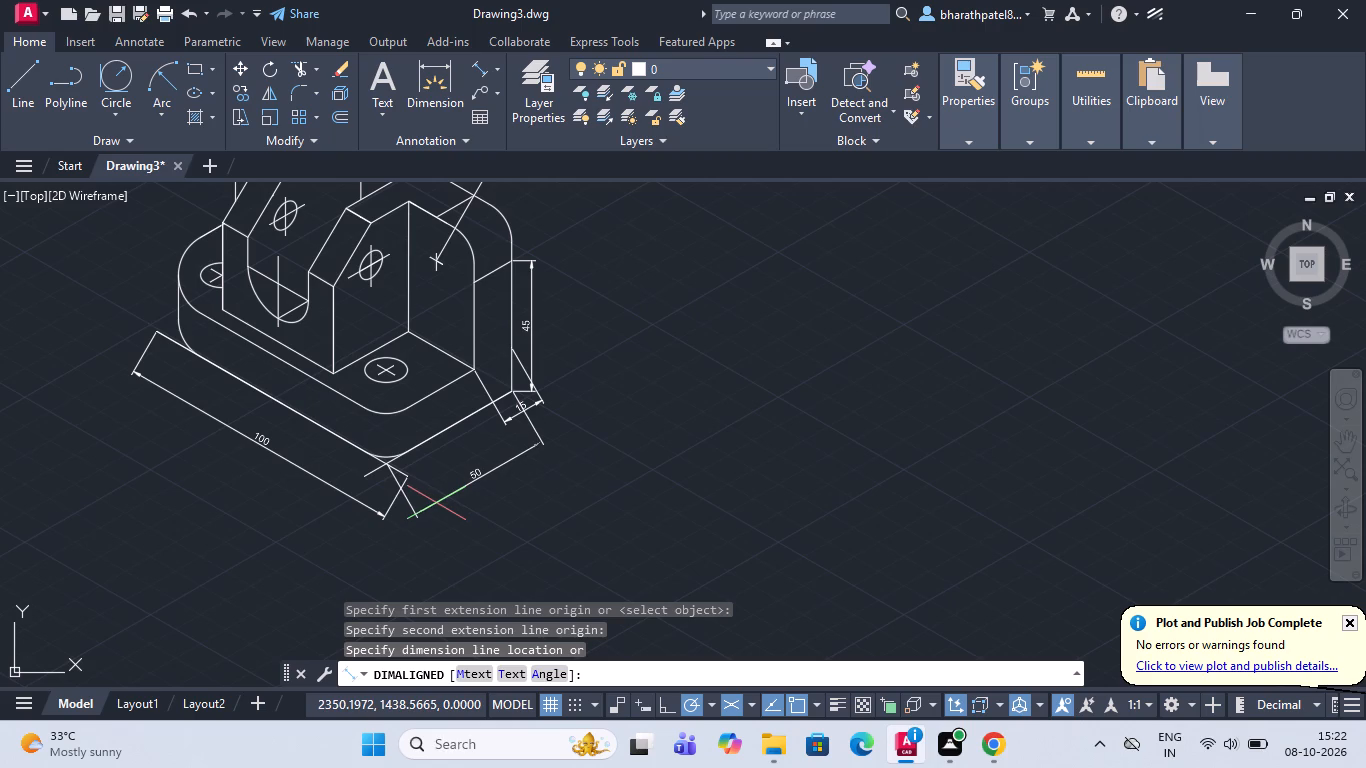
pyautogui.click(436, 503)
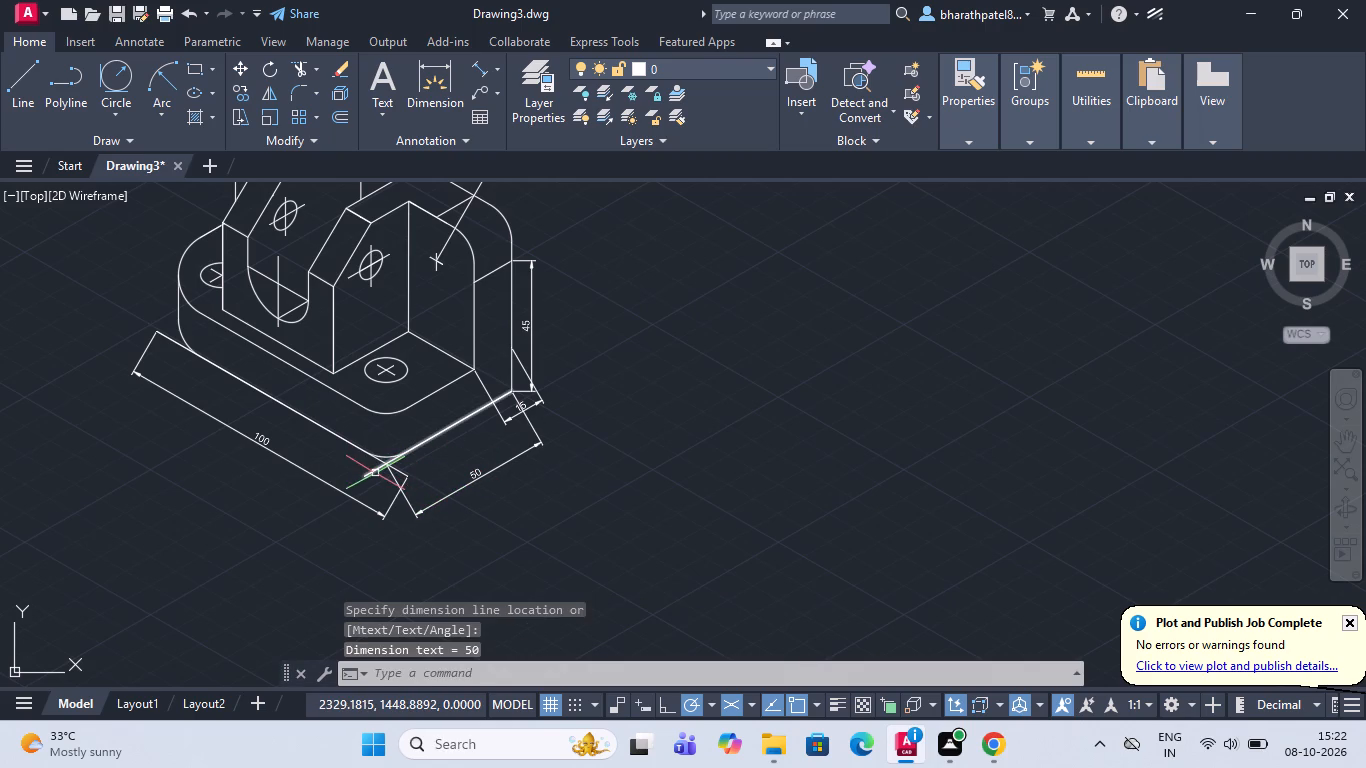
# Delete the two leftover helper lines that cross beyond the base's rounded front corner, between the 100 and 50 dimensions.
pyautogui.click(375, 473)
pyautogui.press('Delete')
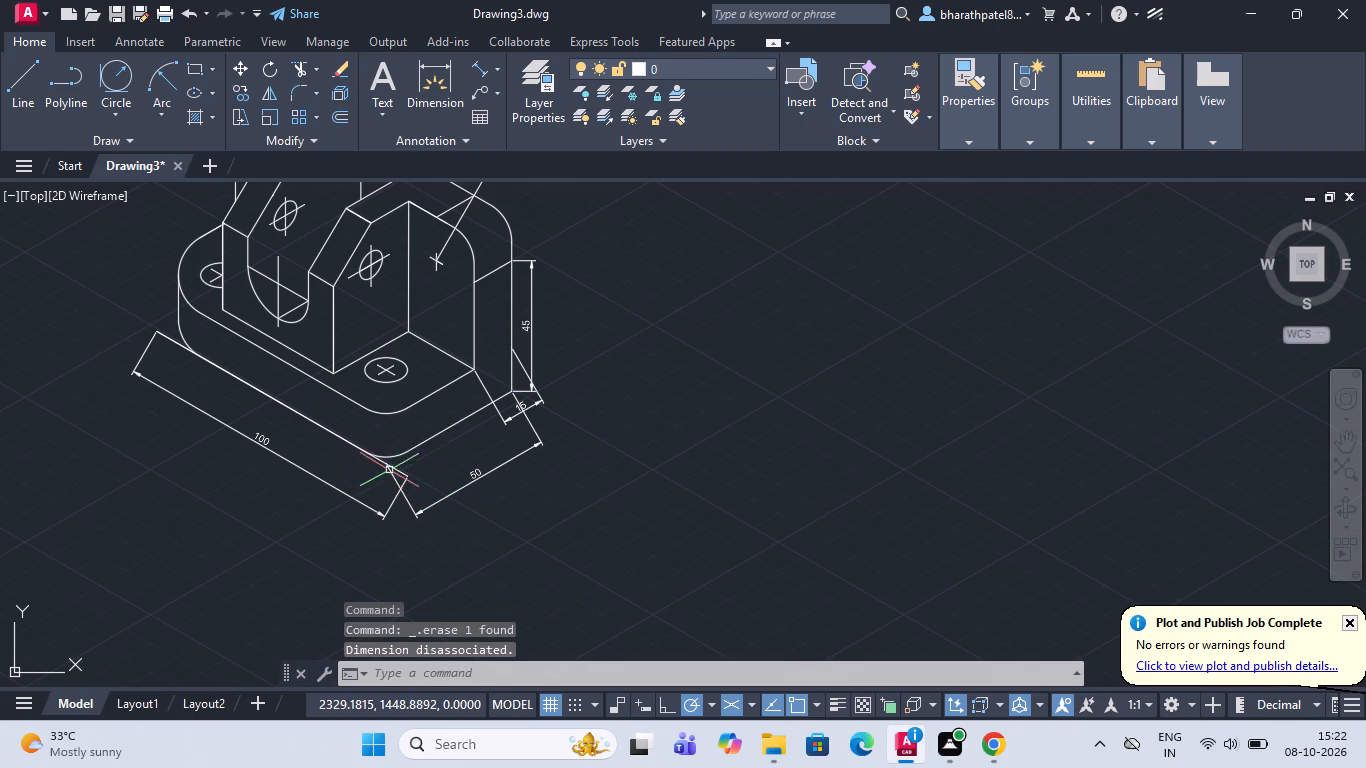
pyautogui.scroll(3, 532, 399)
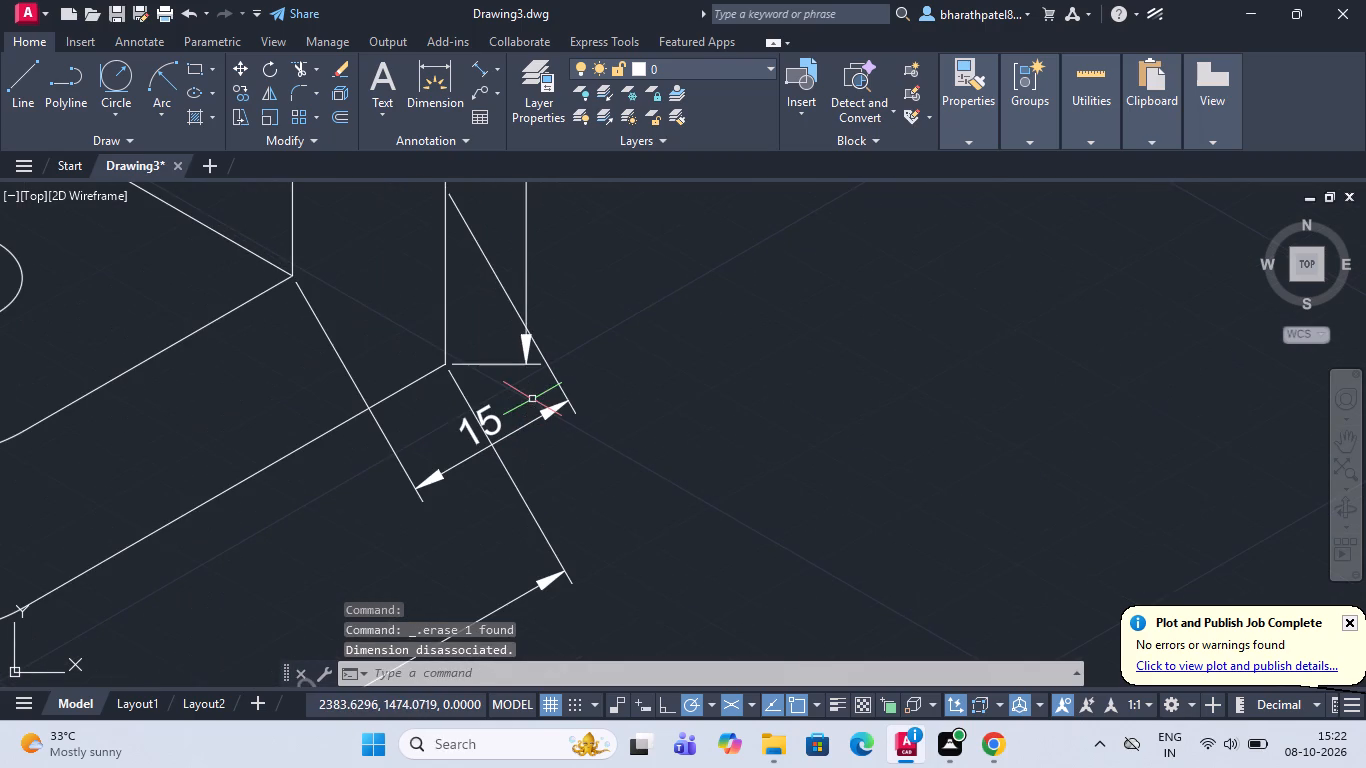
pyautogui.scroll(-3, 541, 449)
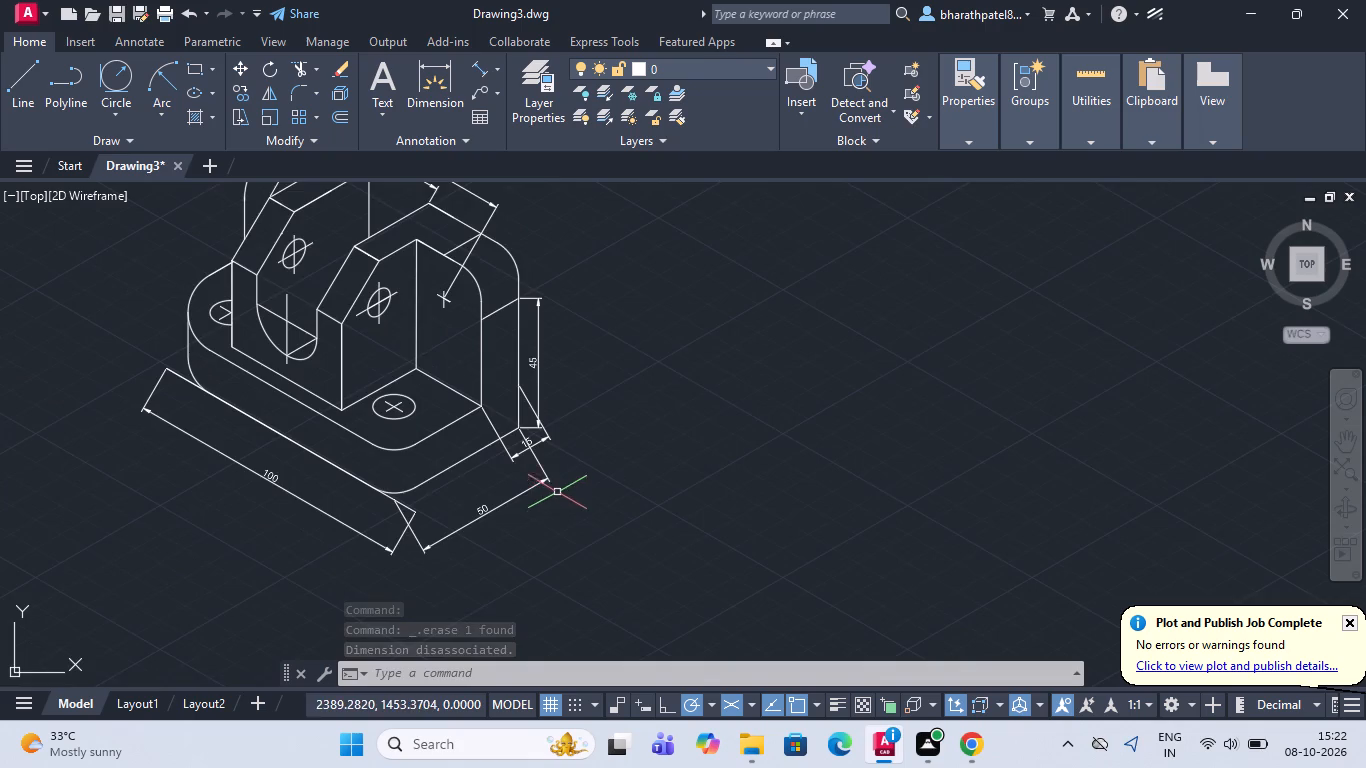
pyautogui.scroll(-1, 561, 484)
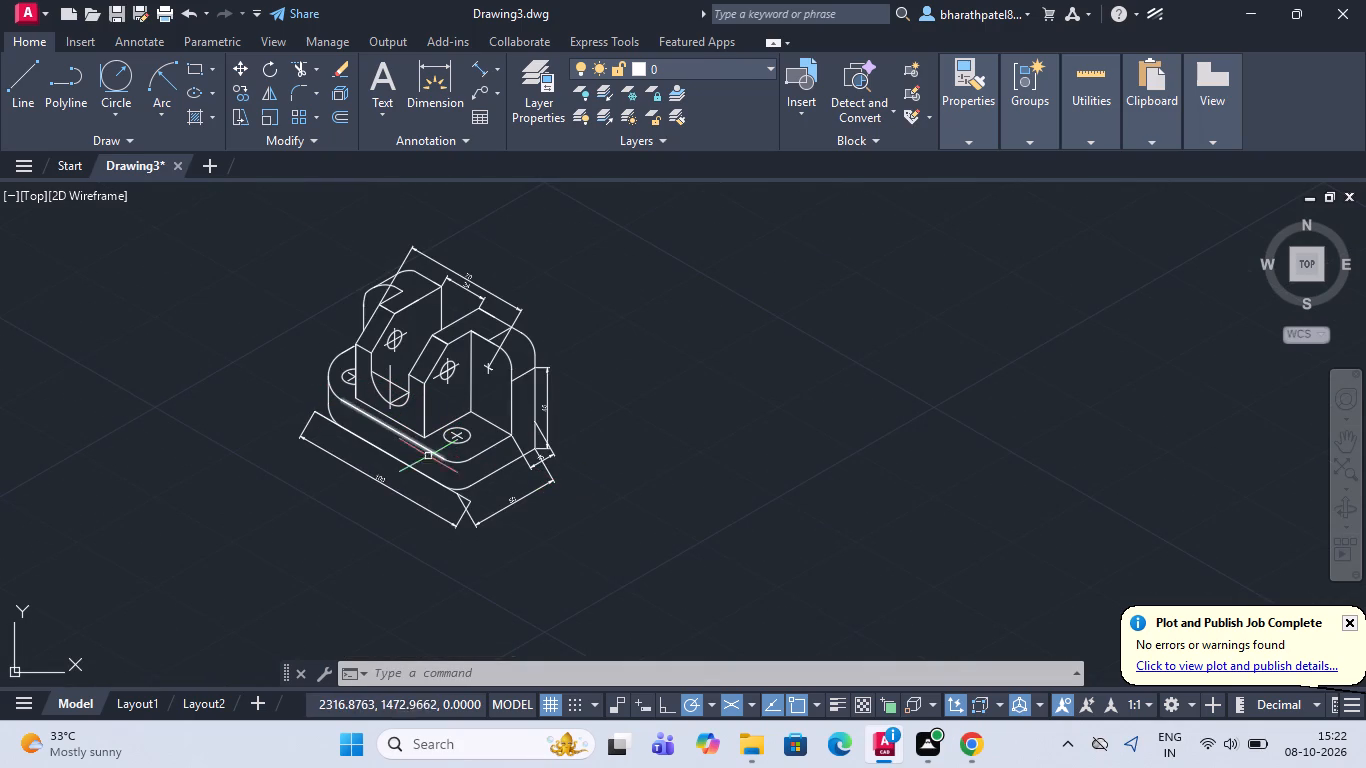
pyautogui.scroll(2, 467, 501)
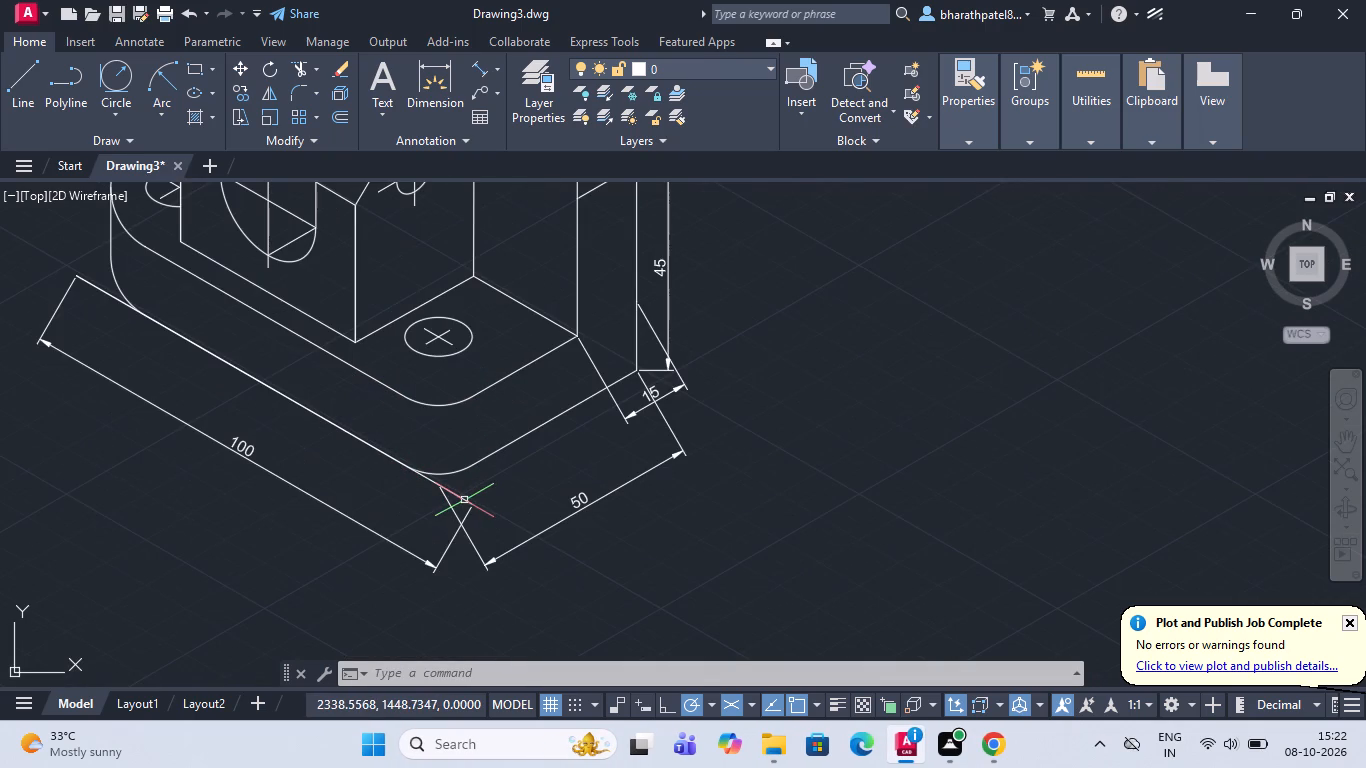
pyautogui.click(462, 498)
pyautogui.press('Delete')
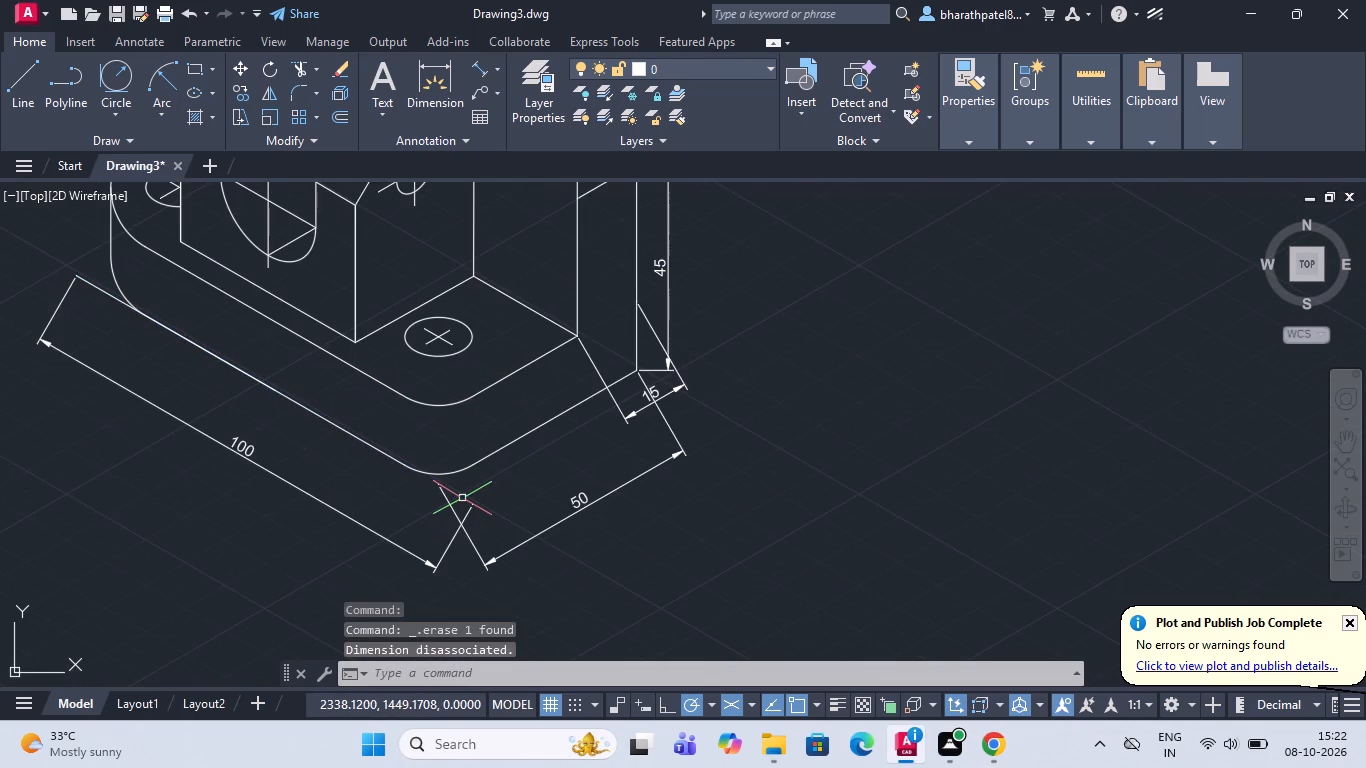
# Add an aligned dimension along the rear upright's short top edge, ending at the top of its sloped edge and placed above the upright.
pyautogui.scroll(-1, 462, 498)
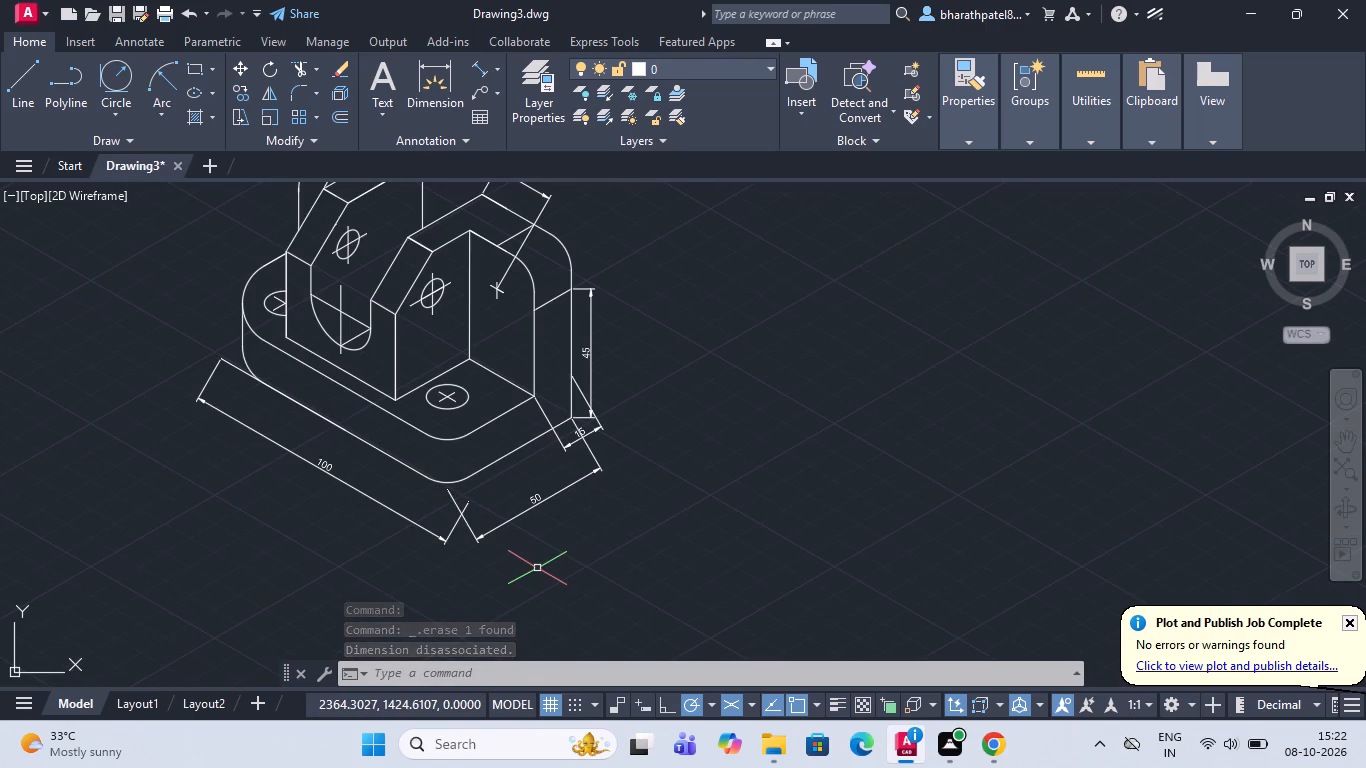
pyautogui.scroll(-3, 530, 541)
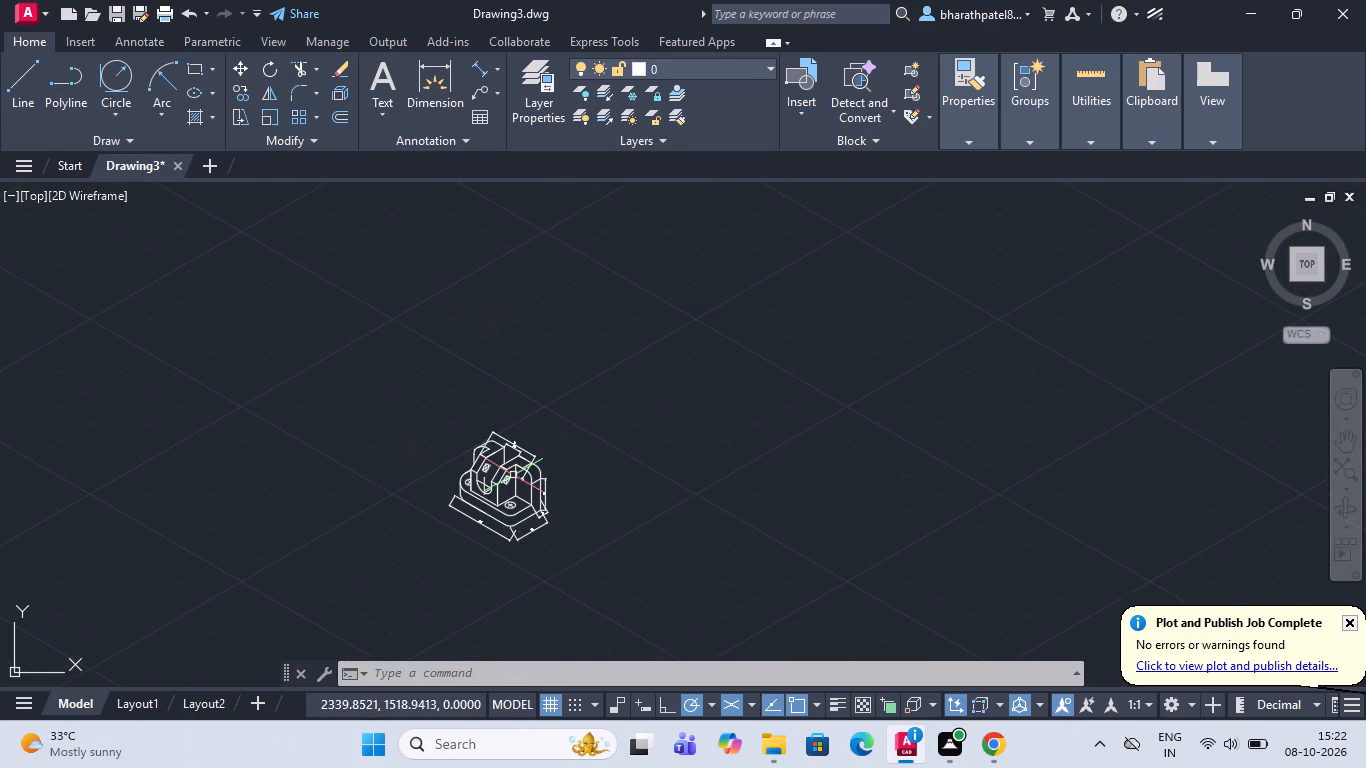
pyautogui.scroll(2, 455, 519)
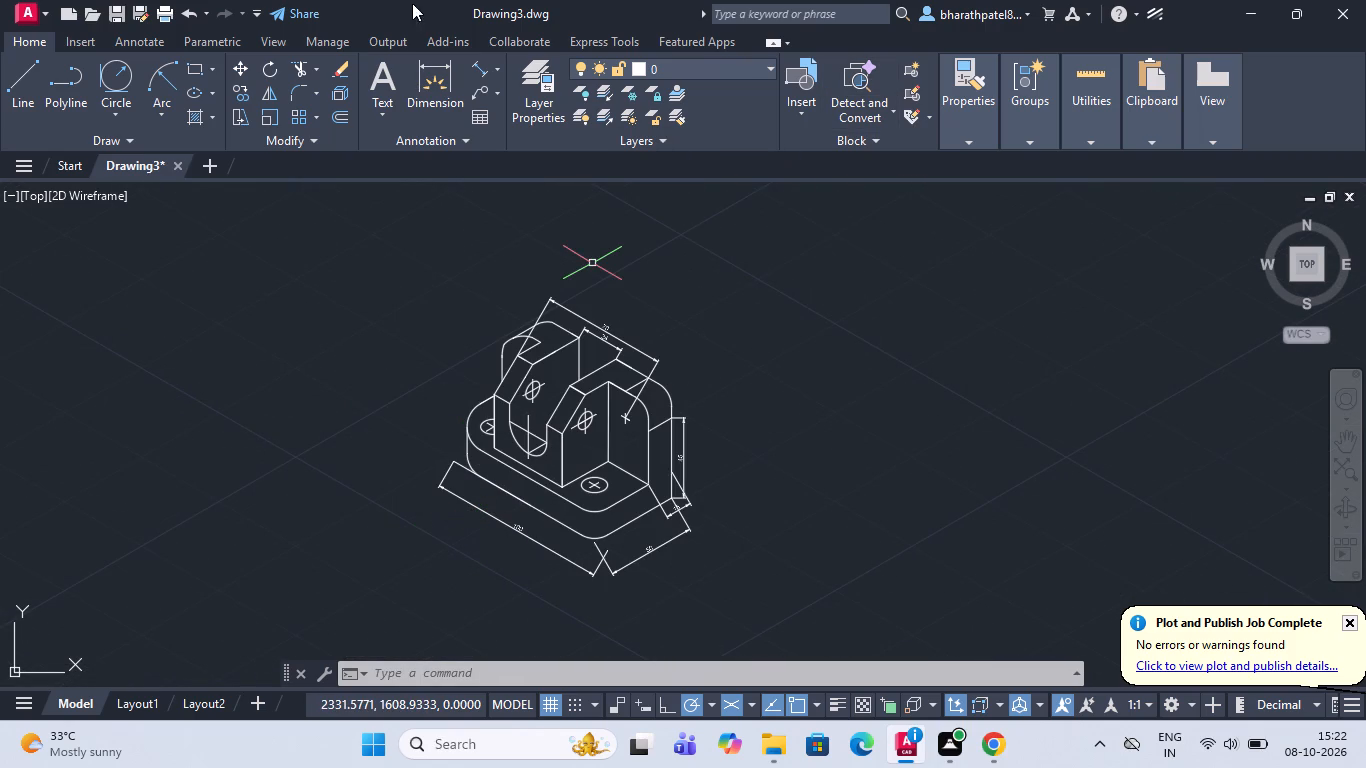
pyautogui.click(482, 69)
pyautogui.scroll(3, 508, 361)
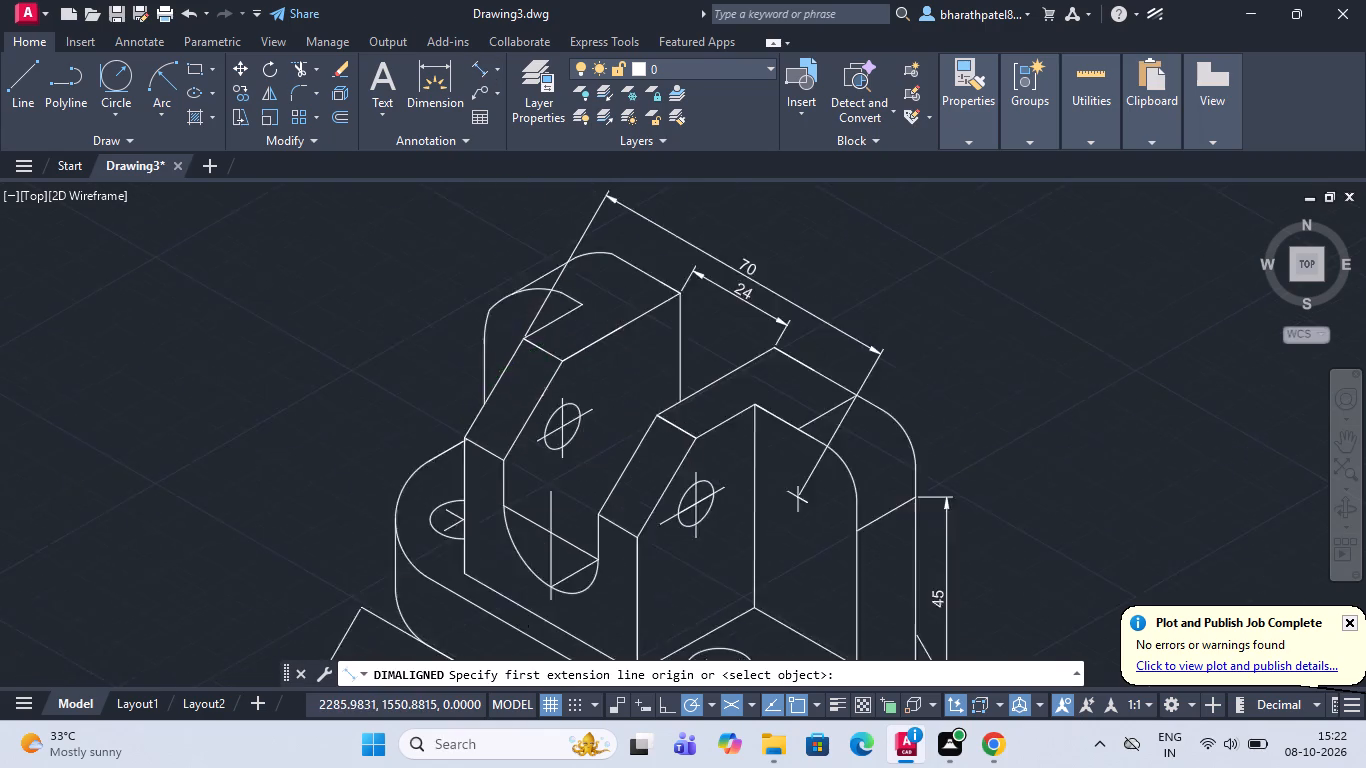
pyautogui.scroll(1, 520, 373)
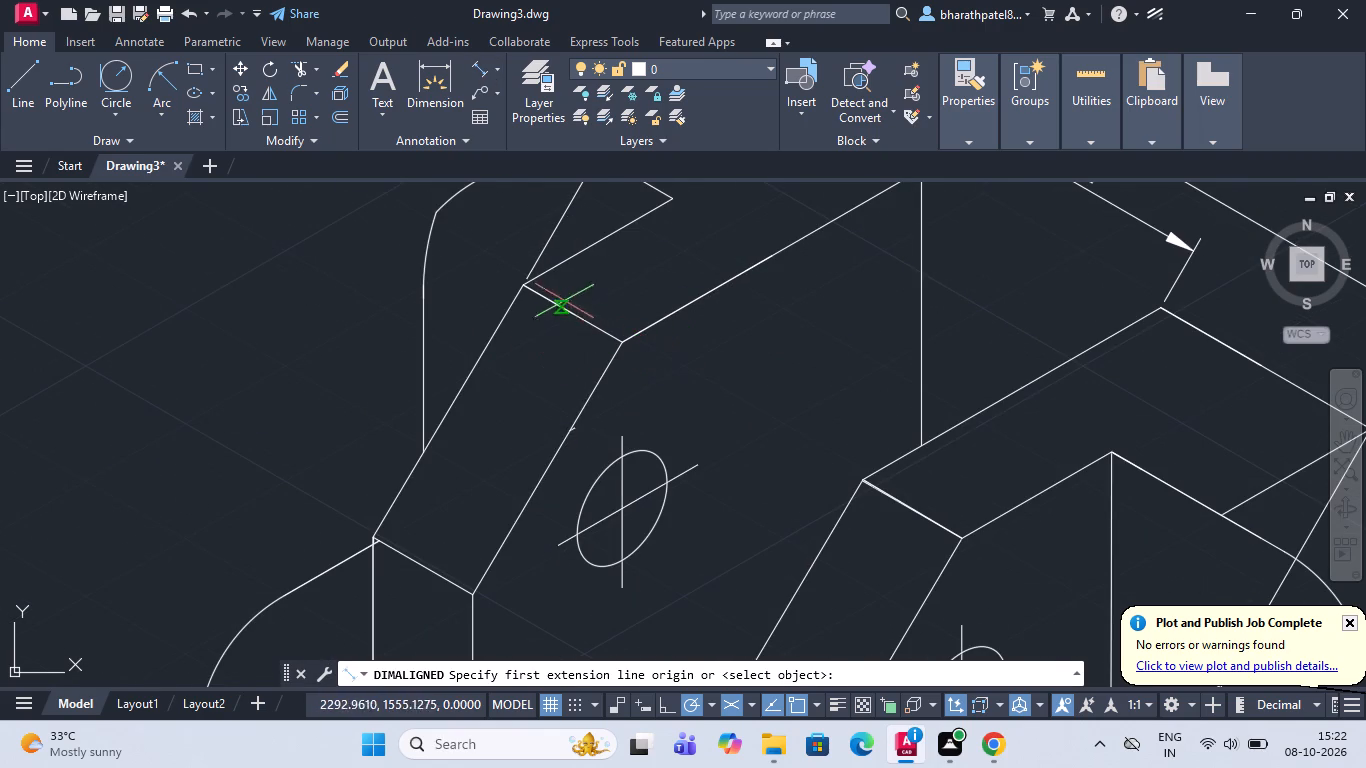
pyautogui.scroll(-2, 557, 310)
pyautogui.scroll(2, 602, 274)
pyautogui.click(600, 253)
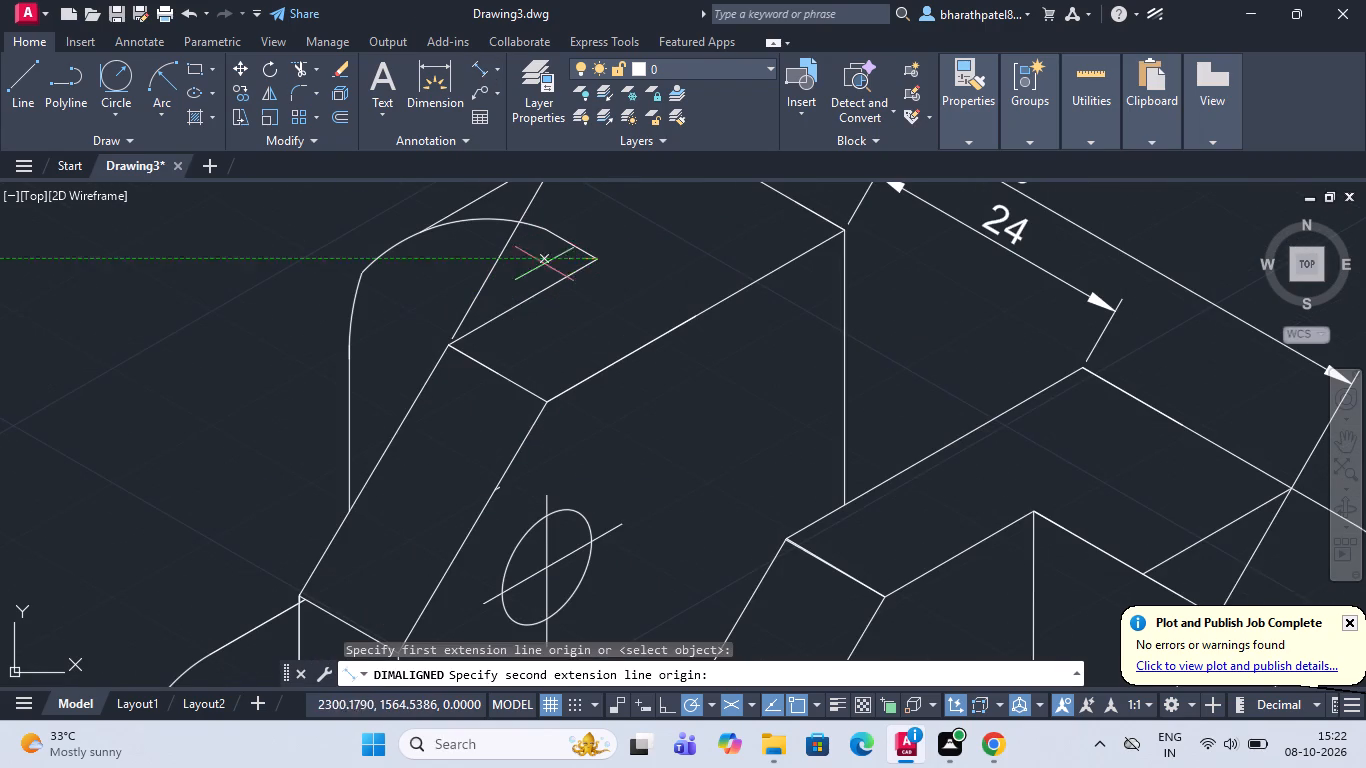
pyautogui.click(445, 346)
pyautogui.scroll(-2, 449, 346)
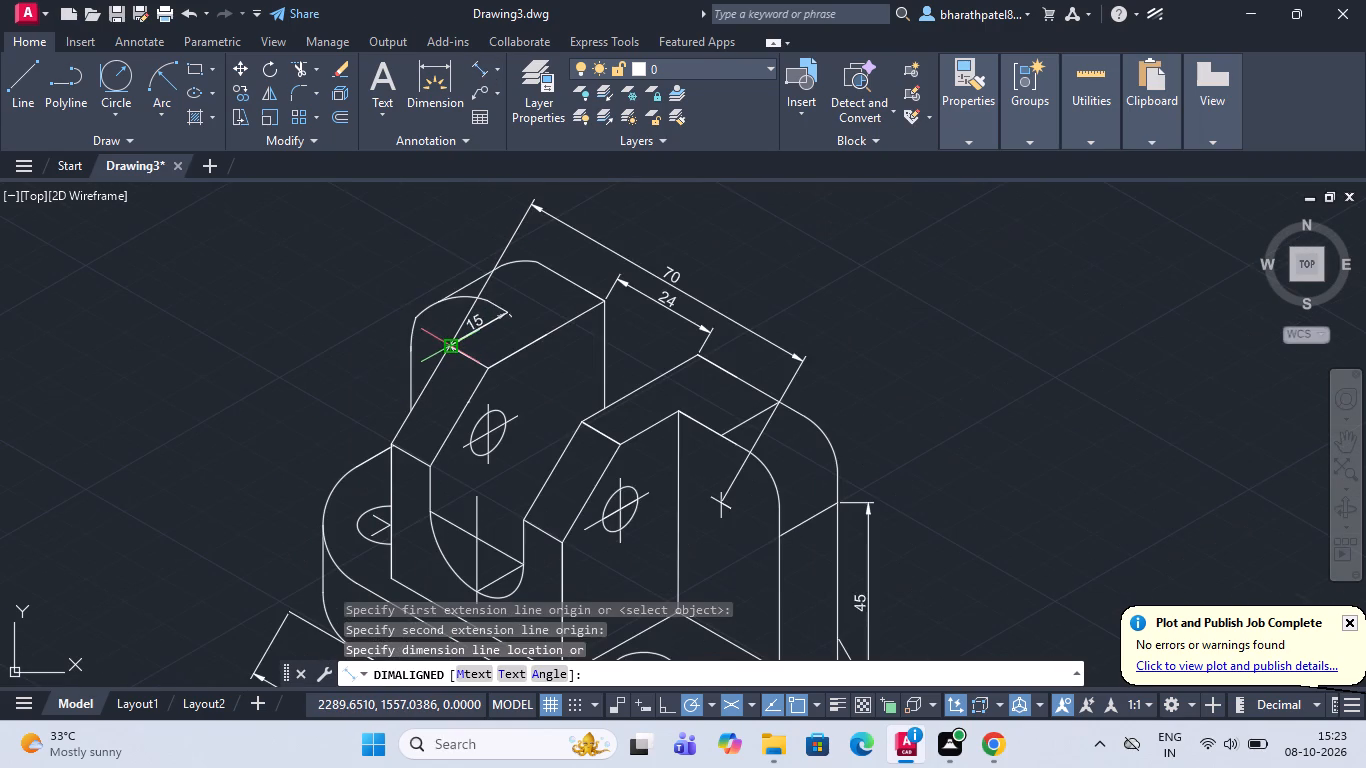
pyautogui.click(435, 251)
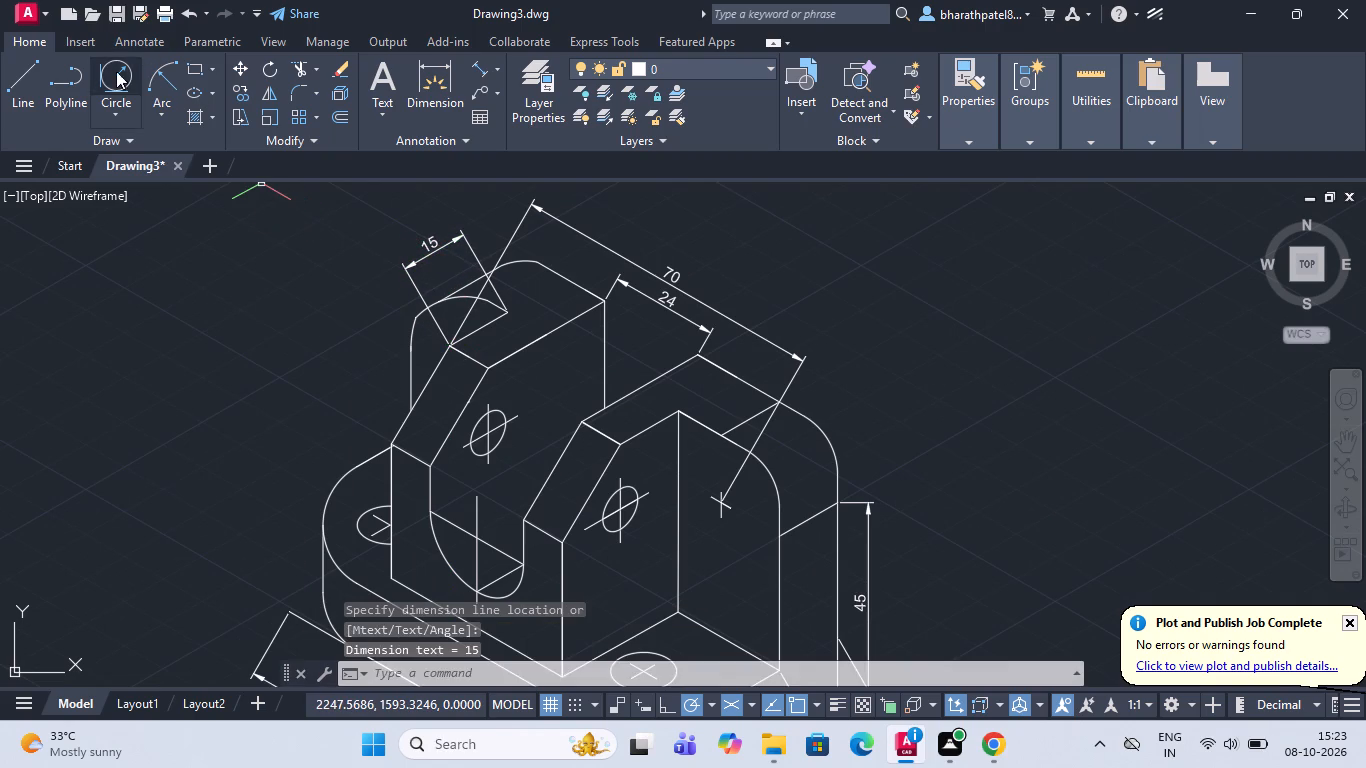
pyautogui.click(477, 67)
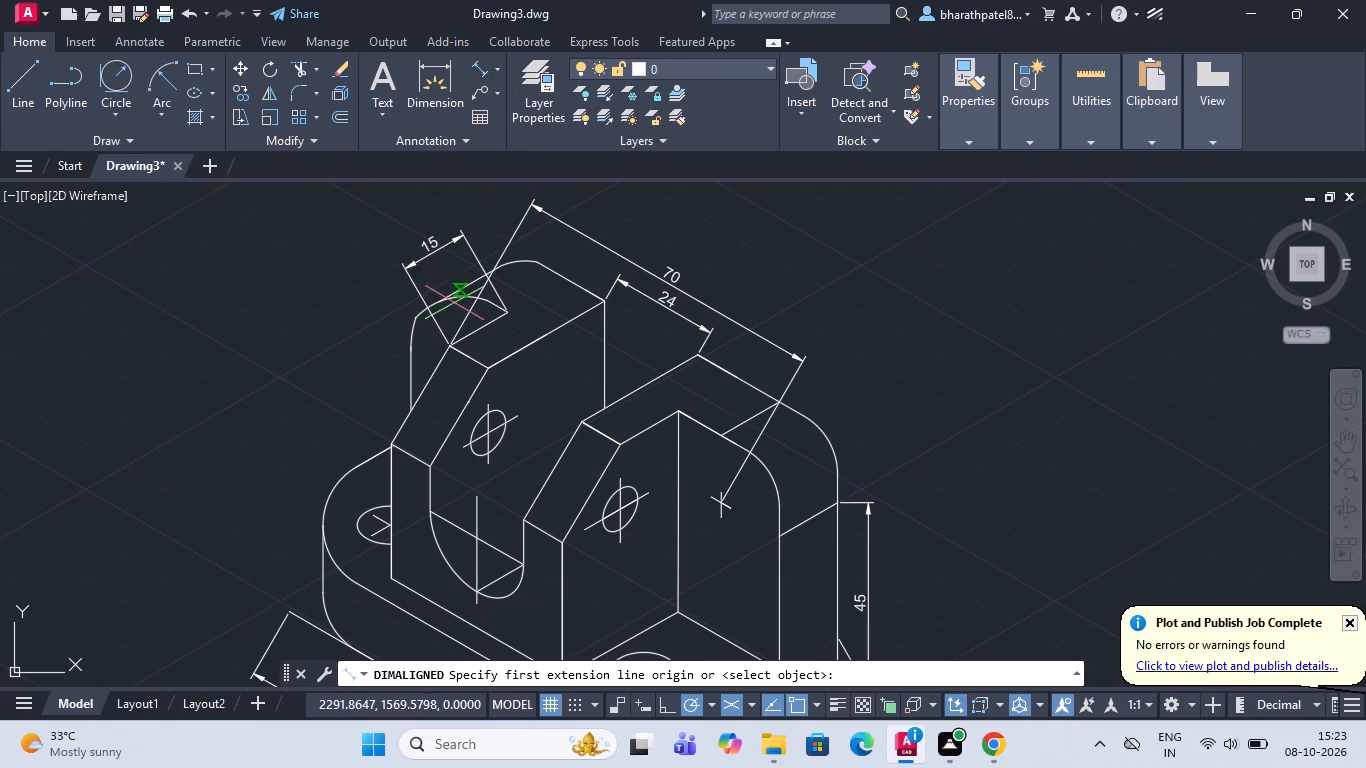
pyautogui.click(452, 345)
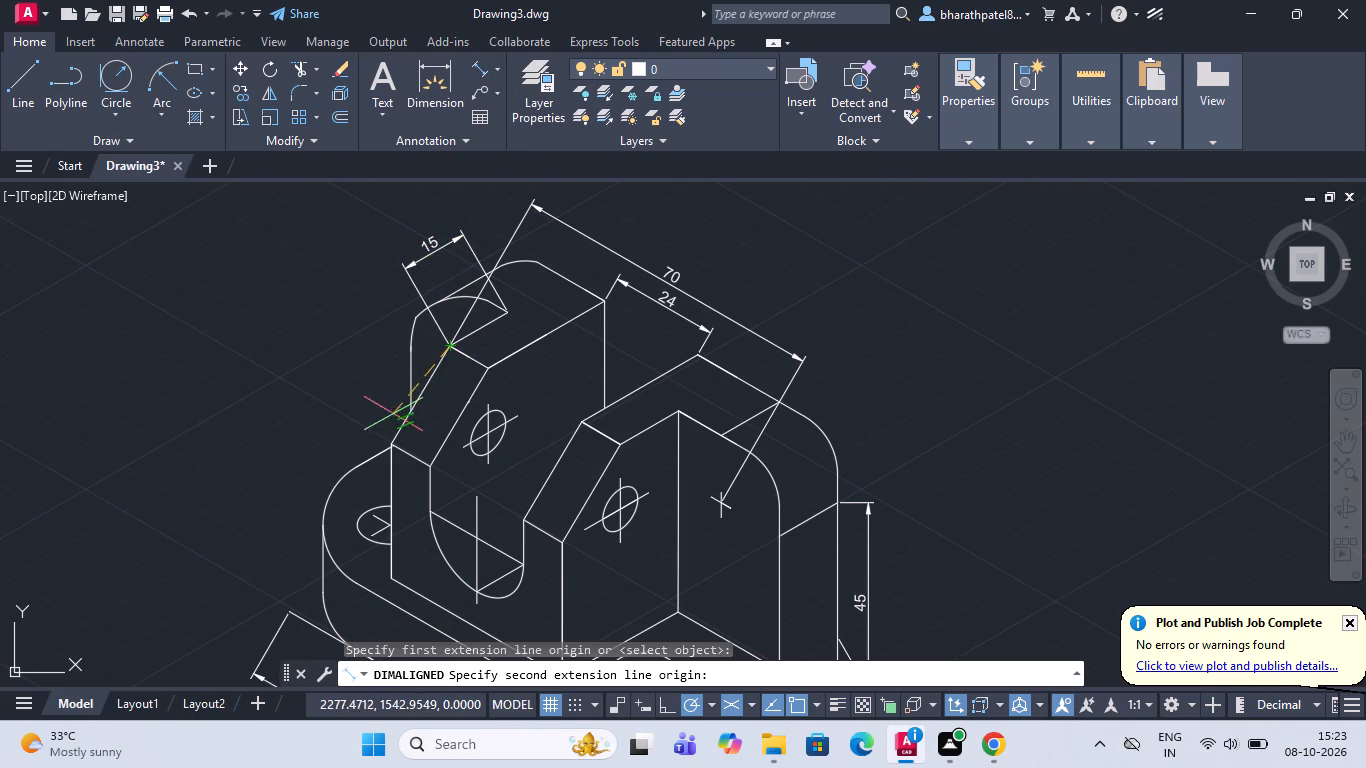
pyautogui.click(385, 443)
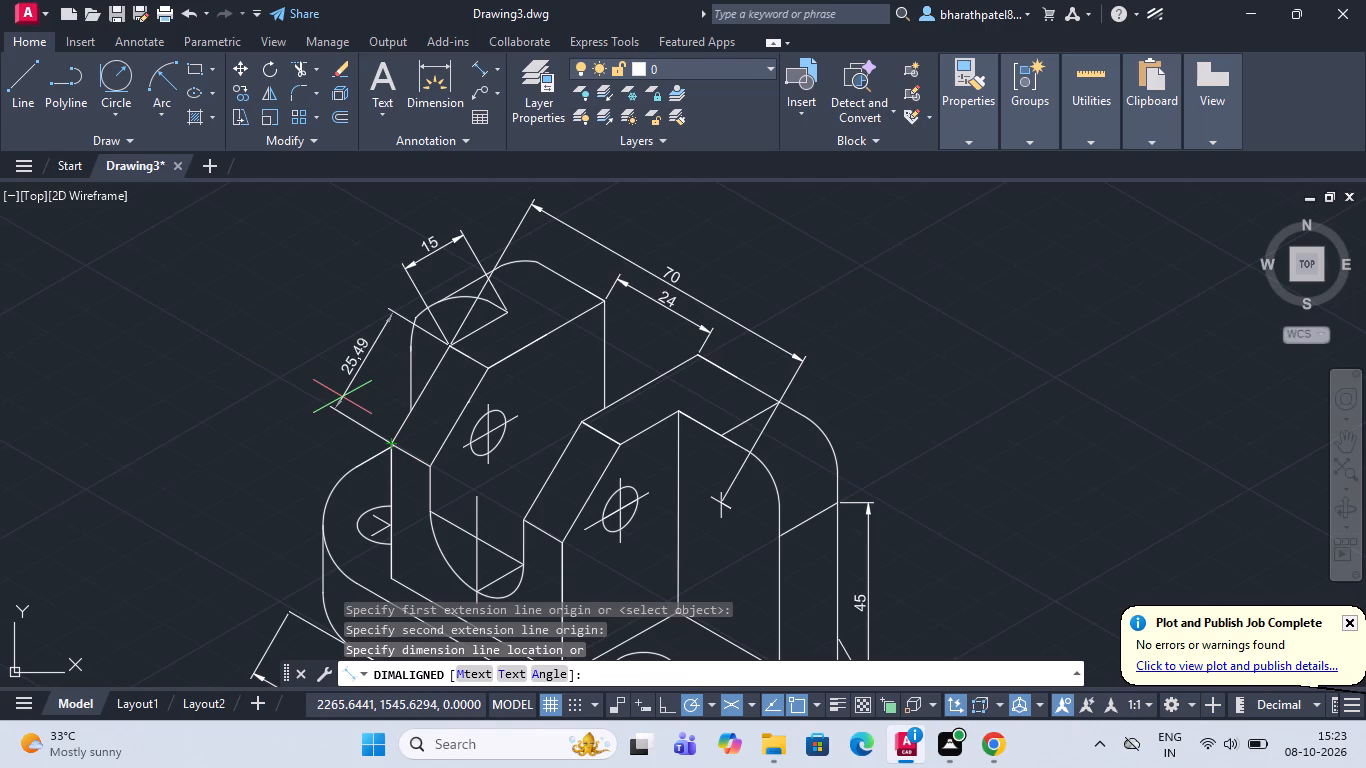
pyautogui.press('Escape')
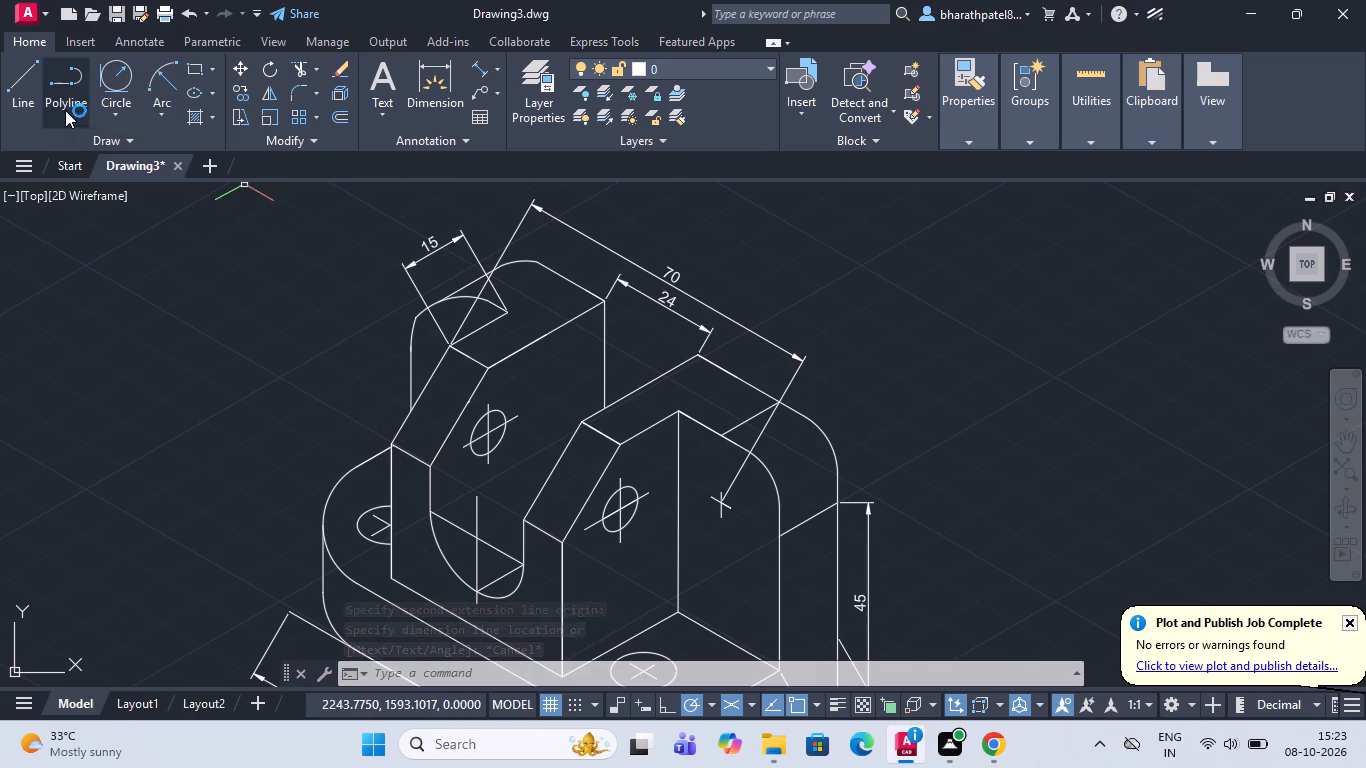
# Draw a 15-long helper line at 210° from the top of the rear upright's slope, continued down to the slope's lower corner.
pyautogui.click(4, 89)
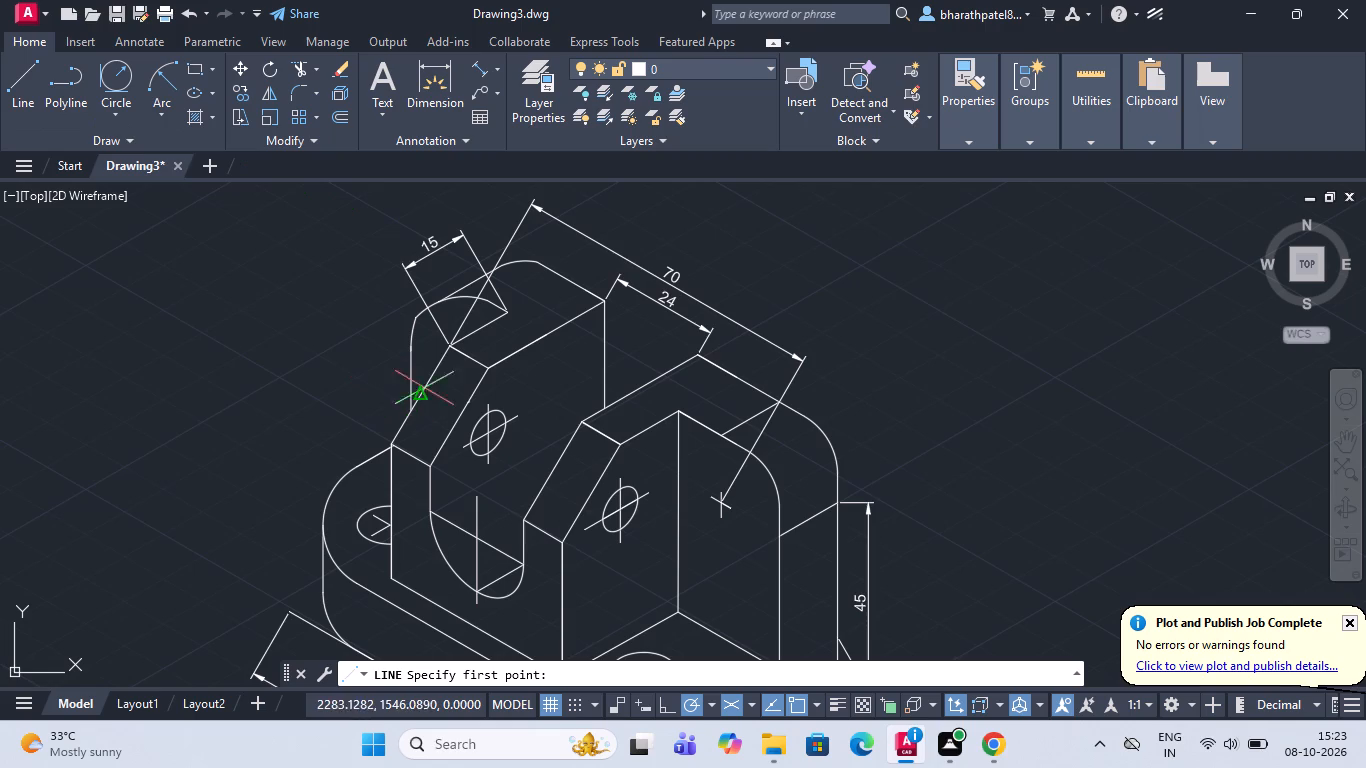
pyautogui.click(451, 342)
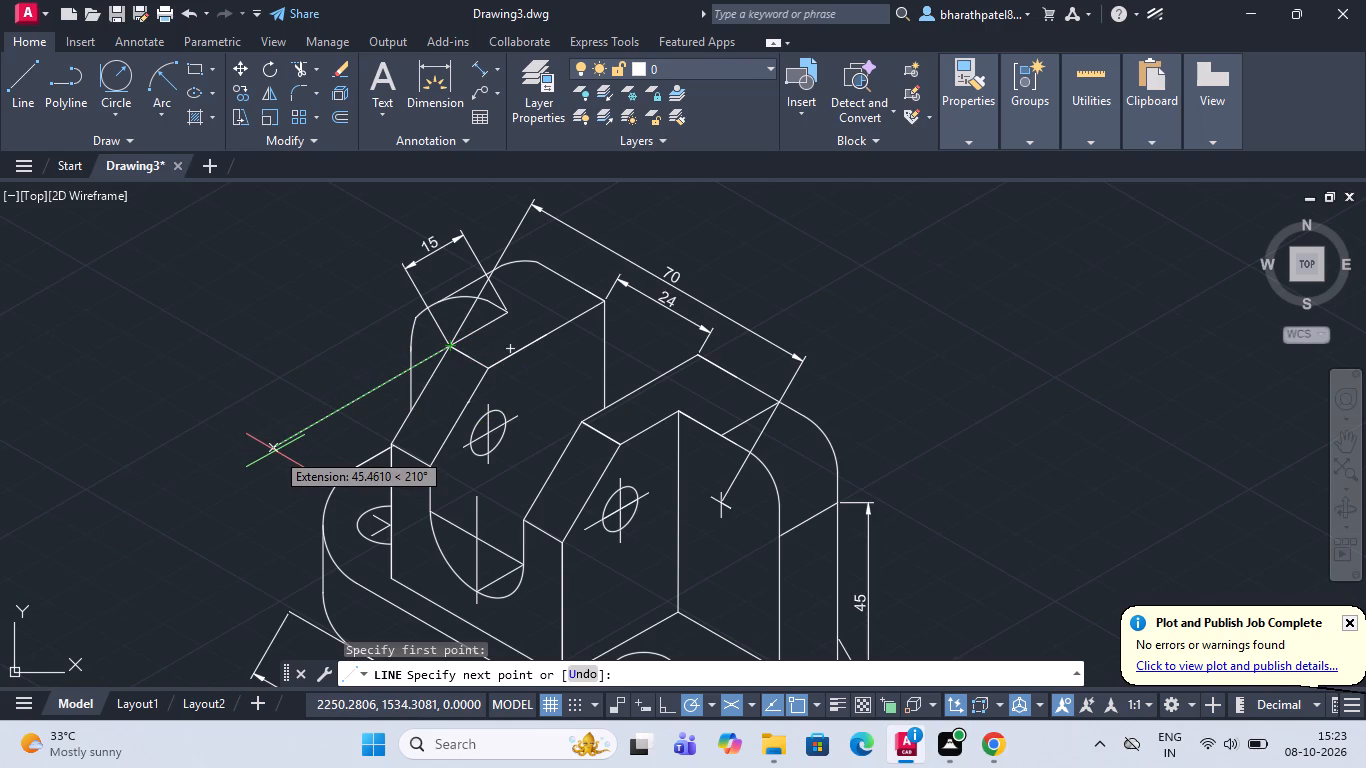
pyautogui.write('15')
pyautogui.press('BackSpace')
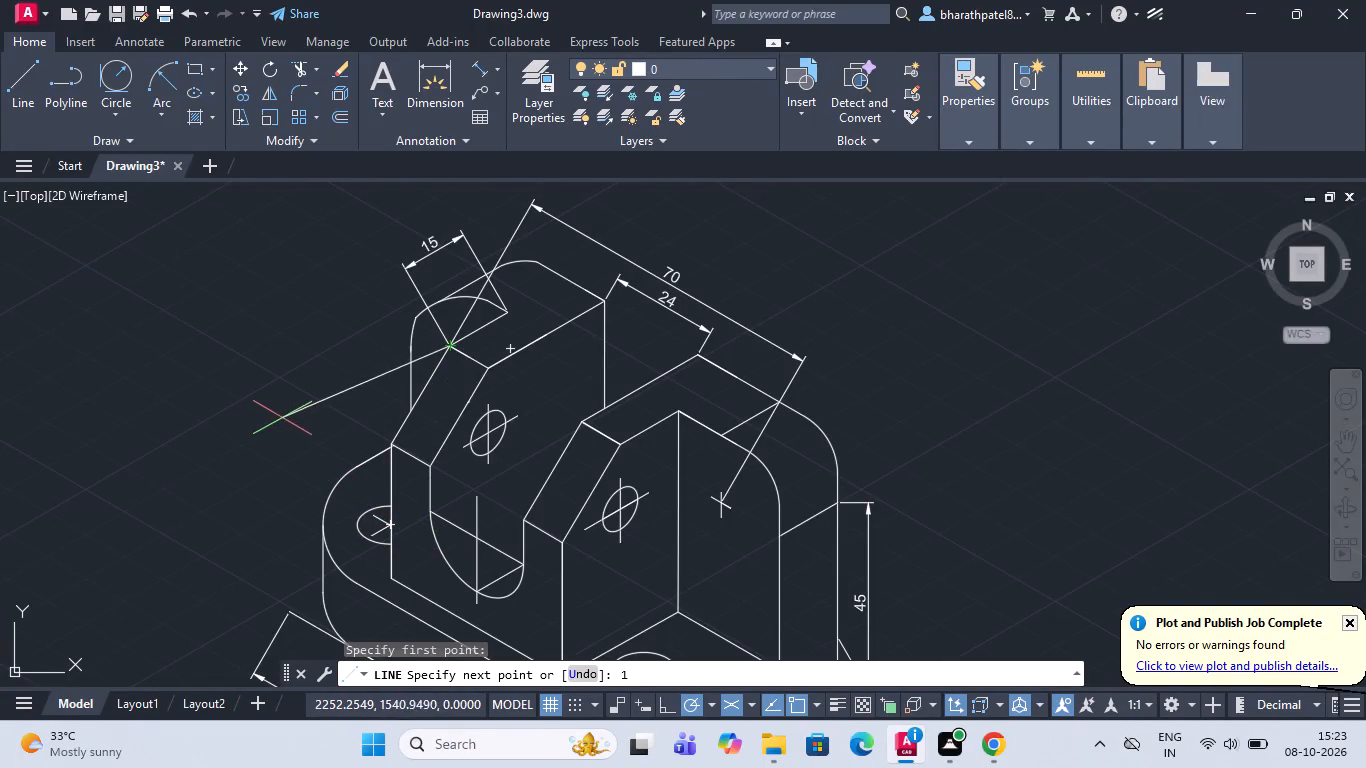
pyautogui.write('15')
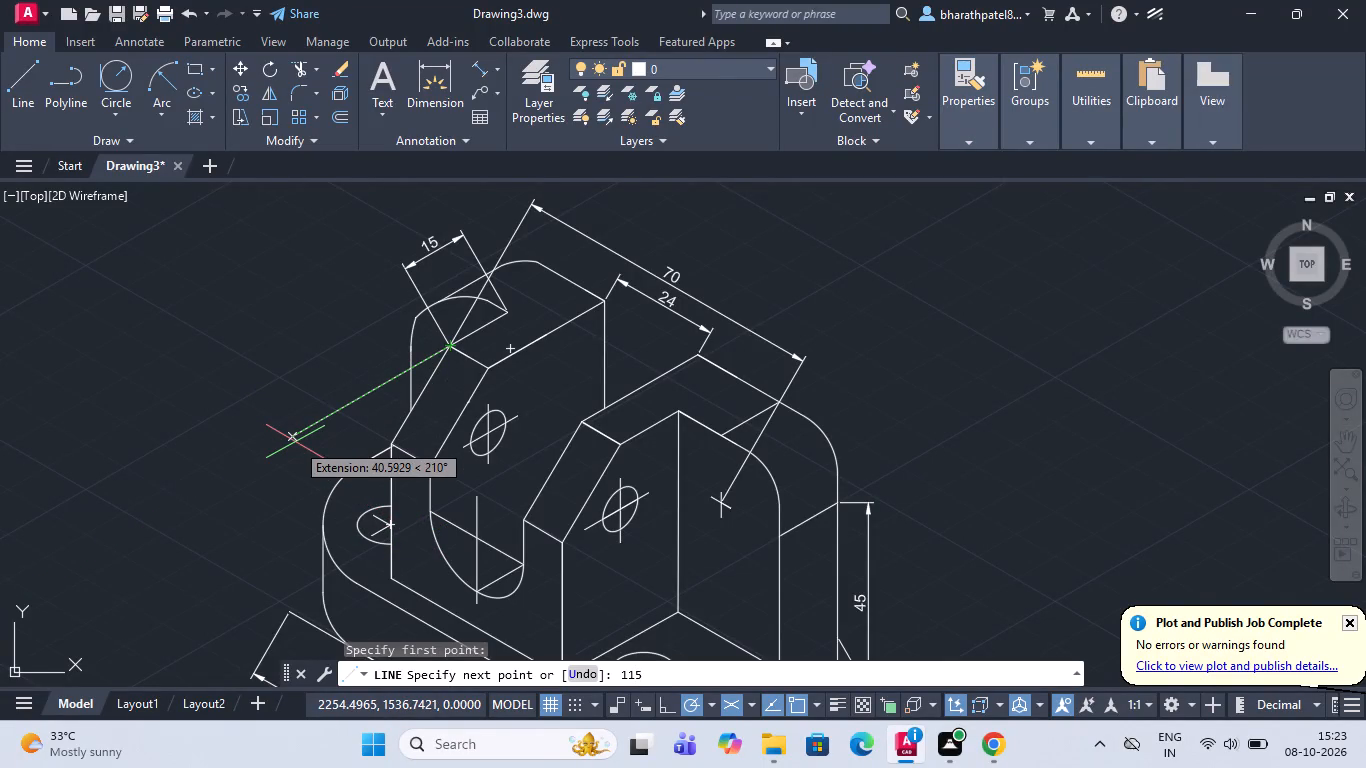
pyautogui.press('BackSpace')
pyautogui.press('BackSpace')
pyautogui.press('5')
pyautogui.press('Return')
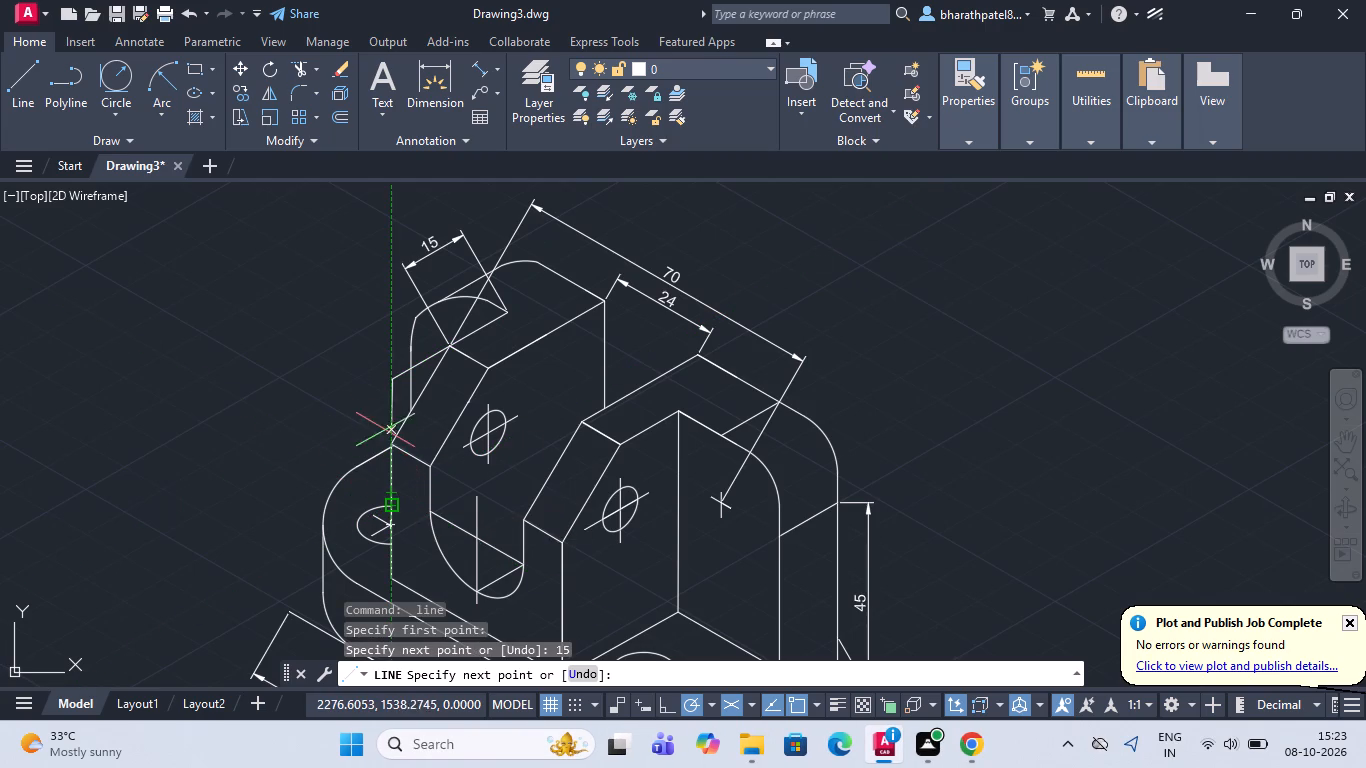
pyautogui.scroll(3, 388, 444)
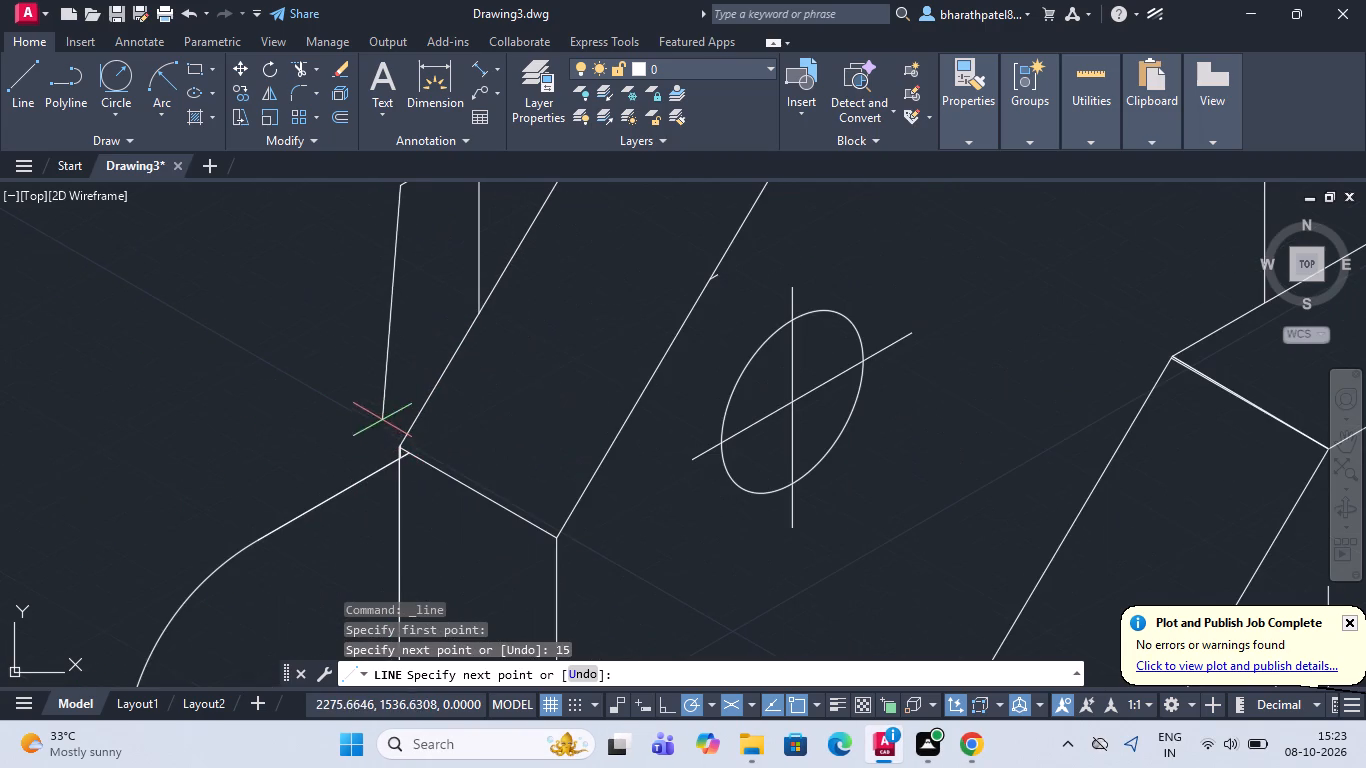
pyautogui.click(396, 450)
pyautogui.press('Escape')
pyautogui.scroll(-2, 397, 451)
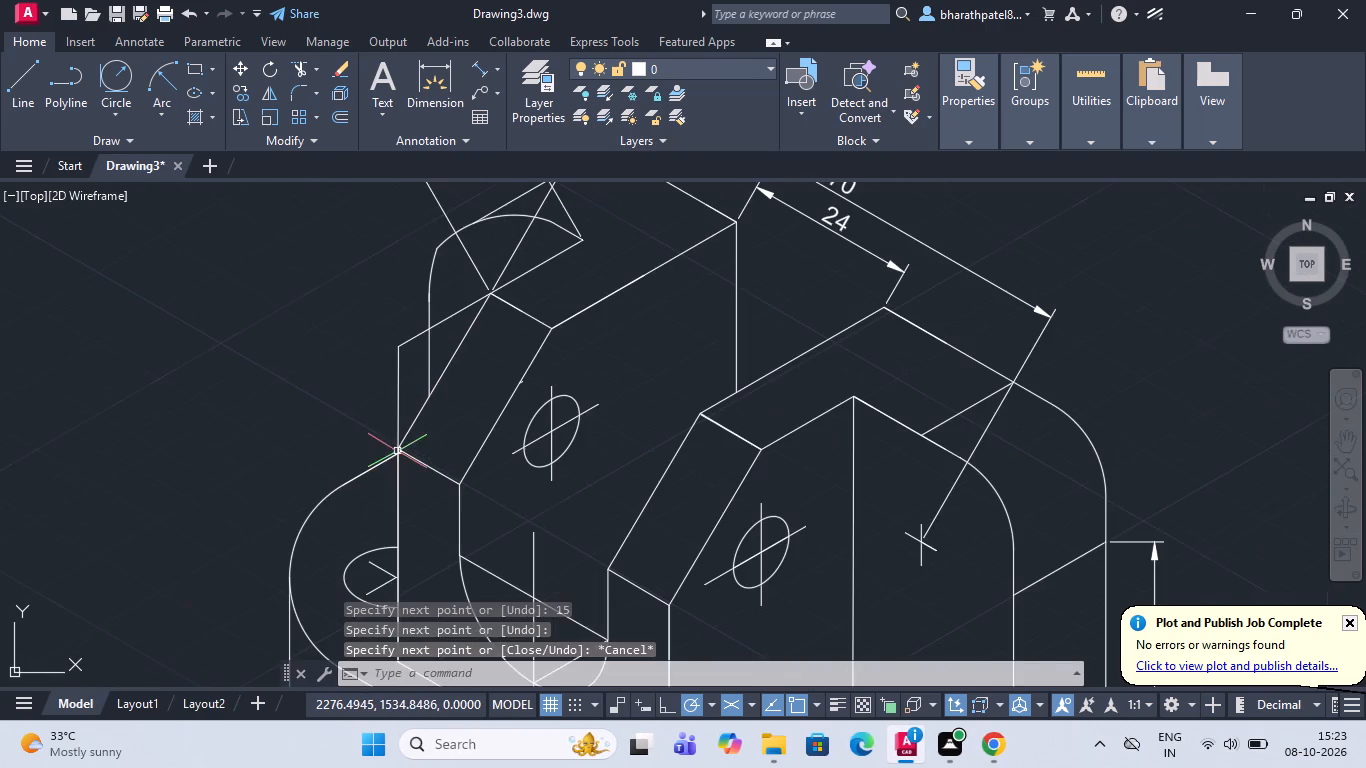
# Add an aligned dimension along the 15-long helper line from the top of the rear upright's slope, placed beside the existing top-edge dimension.
pyautogui.click(8, 99)
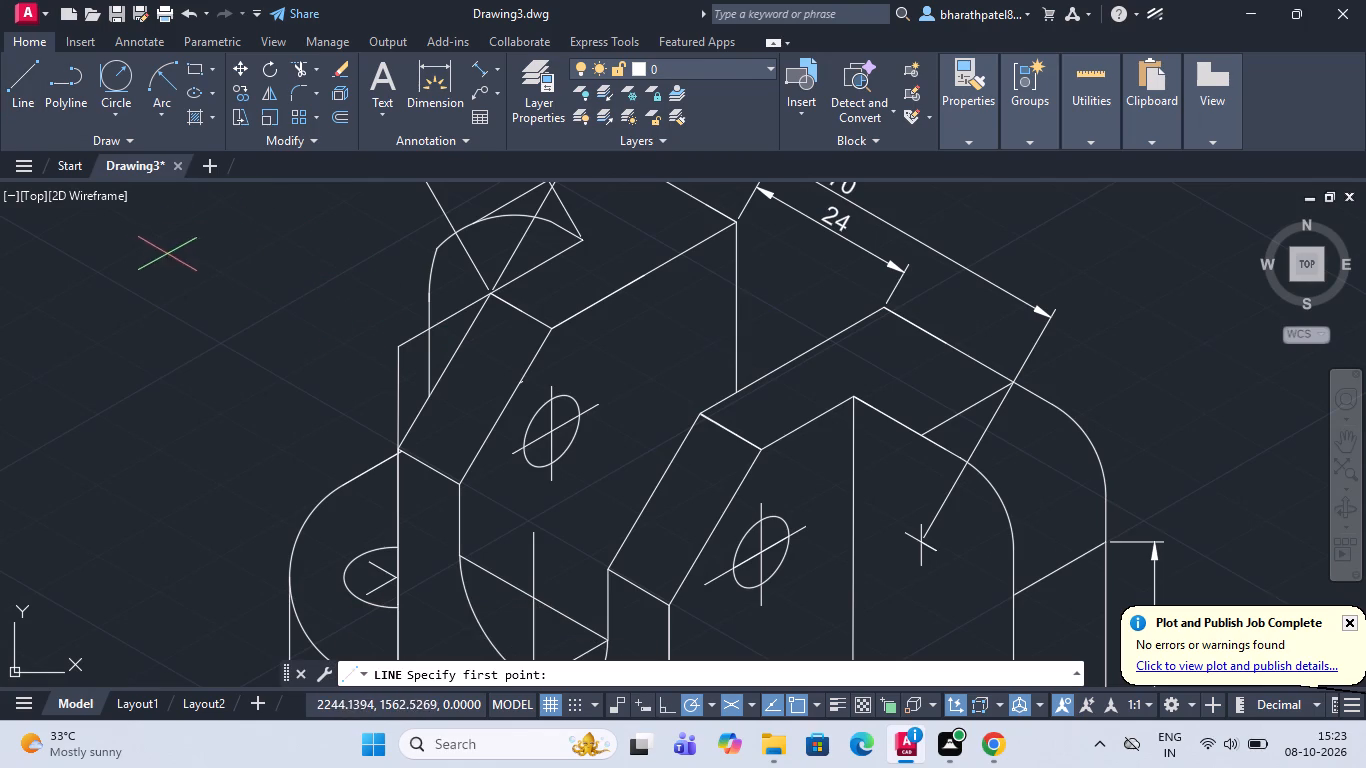
pyautogui.click(483, 67)
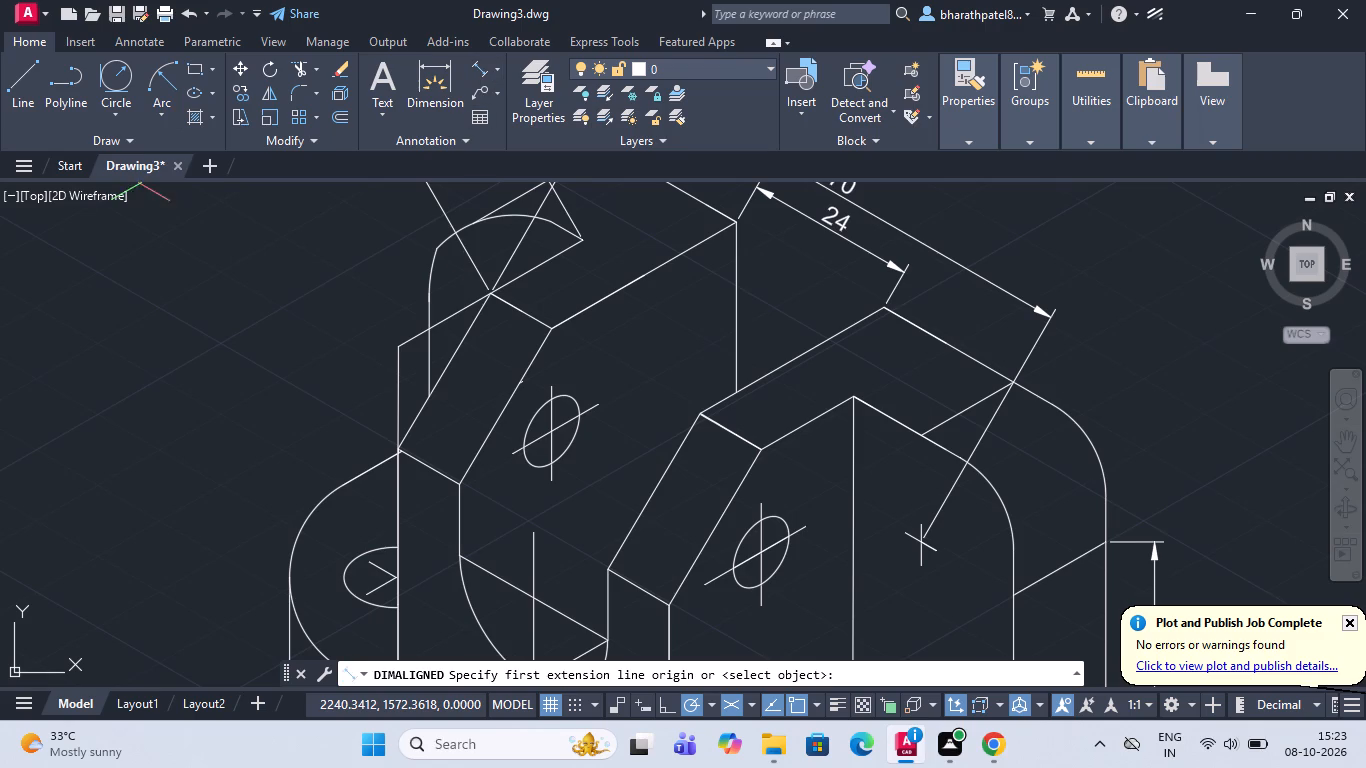
pyautogui.click(492, 293)
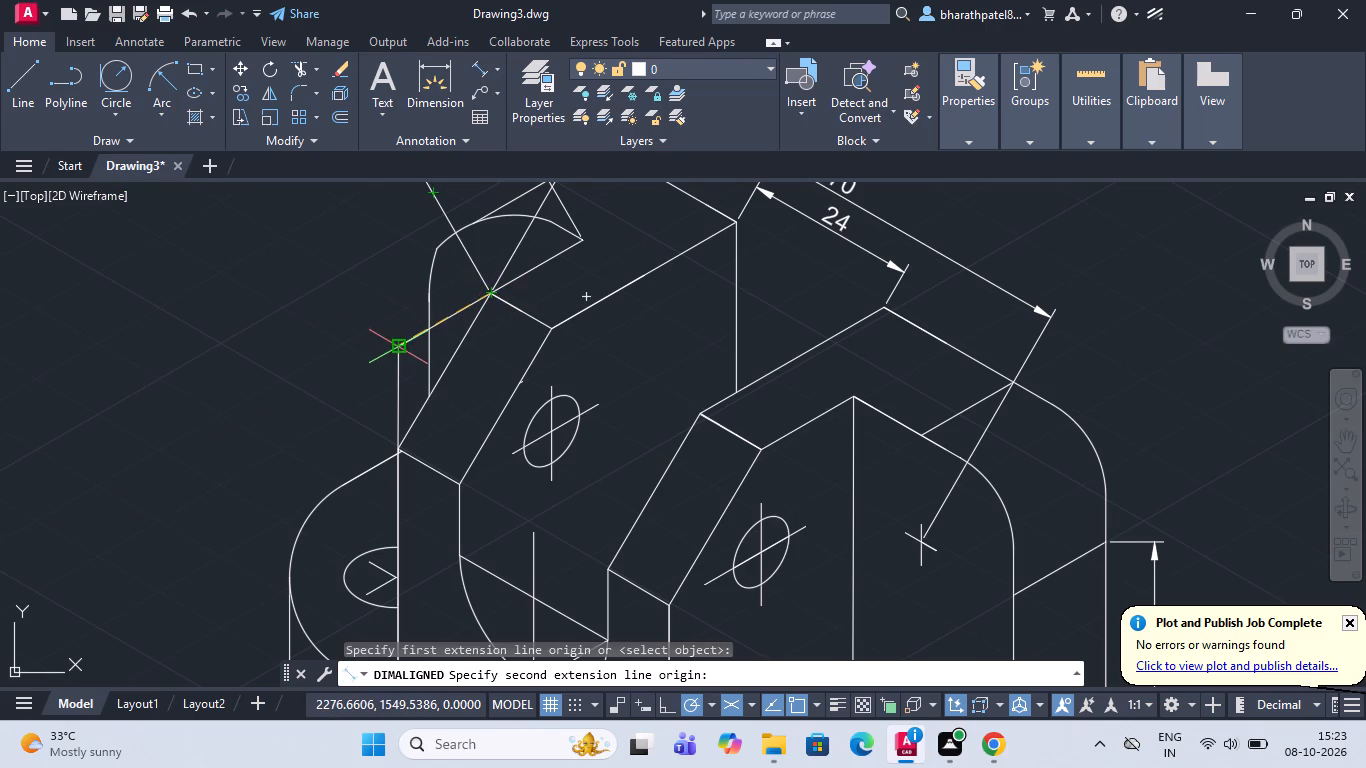
pyautogui.click(397, 349)
pyautogui.scroll(-2, 333, 282)
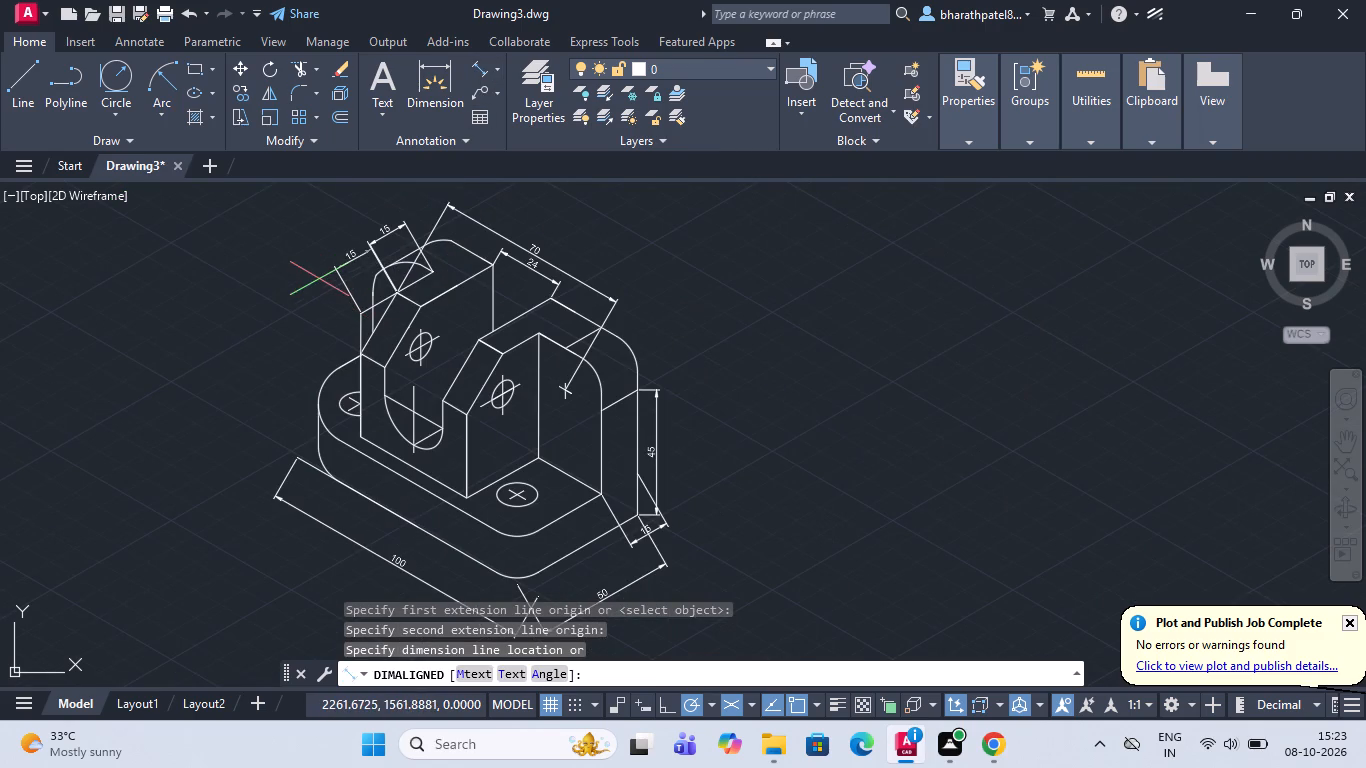
pyautogui.click(319, 274)
pyautogui.press('Escape')
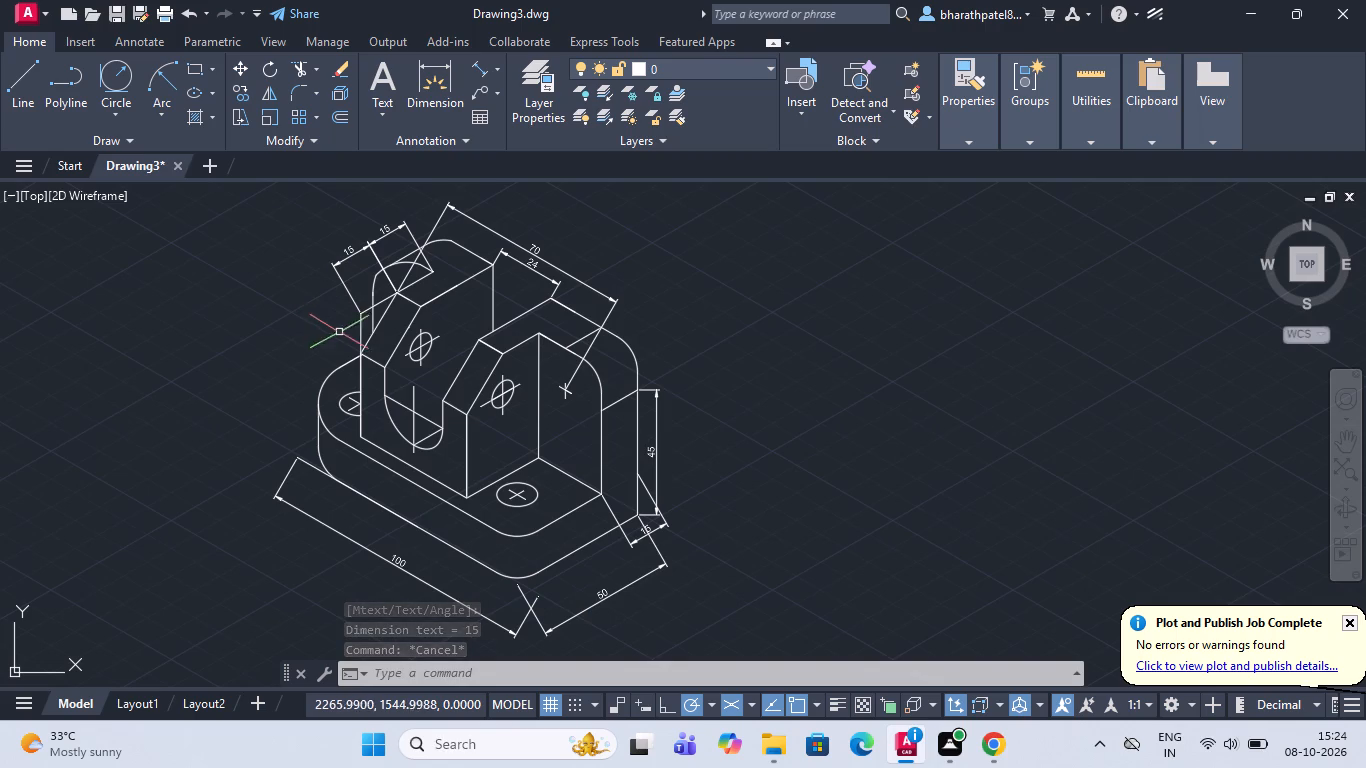
# Delete the sloping helper line that runs at 210° from the top of the rear upright's slope.
pyautogui.scroll(4, 380, 299)
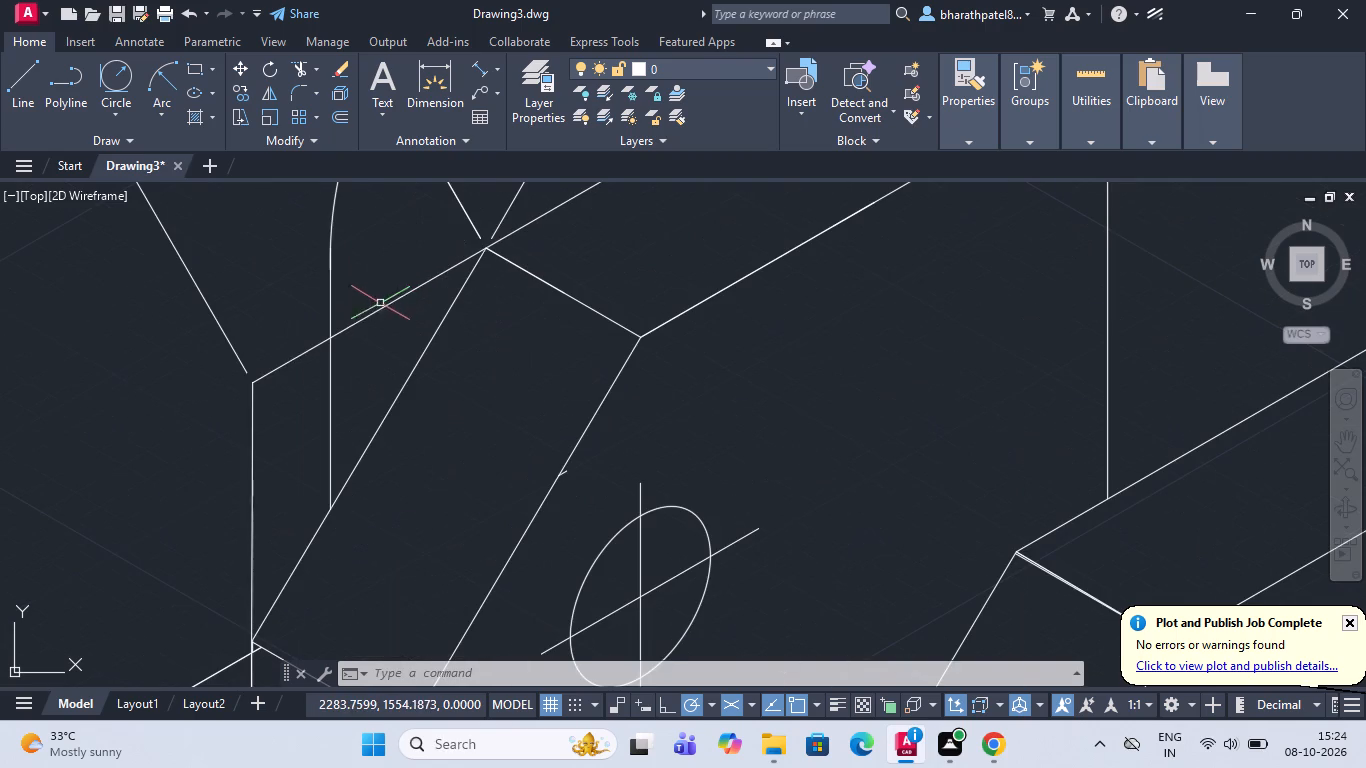
pyautogui.click(381, 307)
pyautogui.press('Delete')
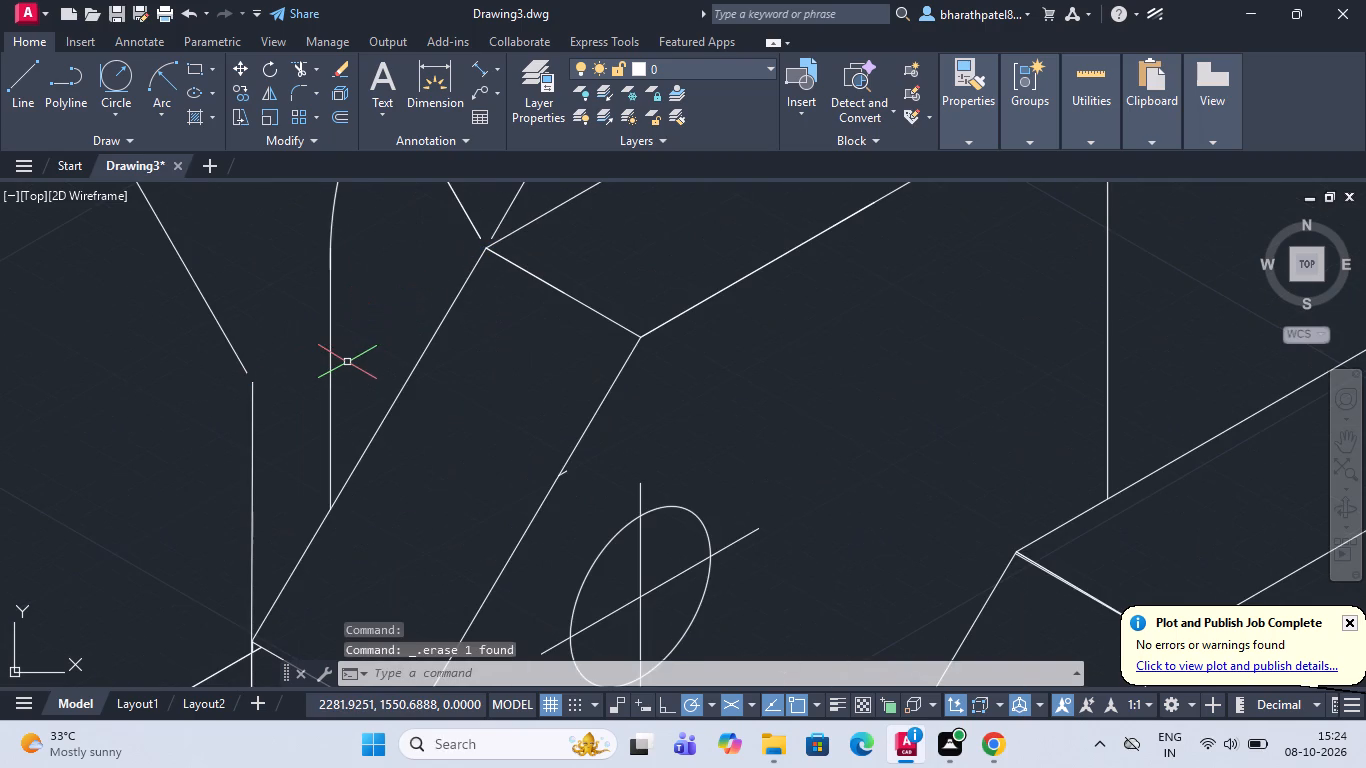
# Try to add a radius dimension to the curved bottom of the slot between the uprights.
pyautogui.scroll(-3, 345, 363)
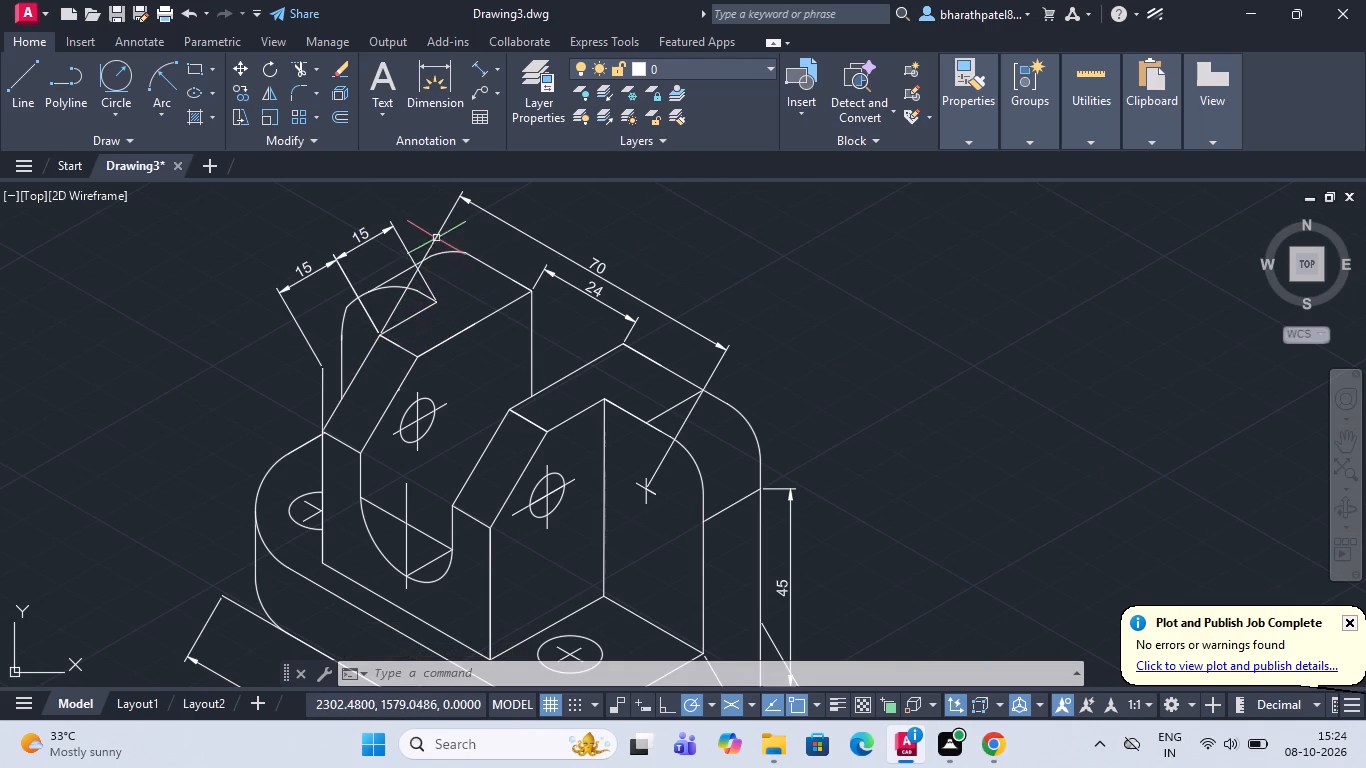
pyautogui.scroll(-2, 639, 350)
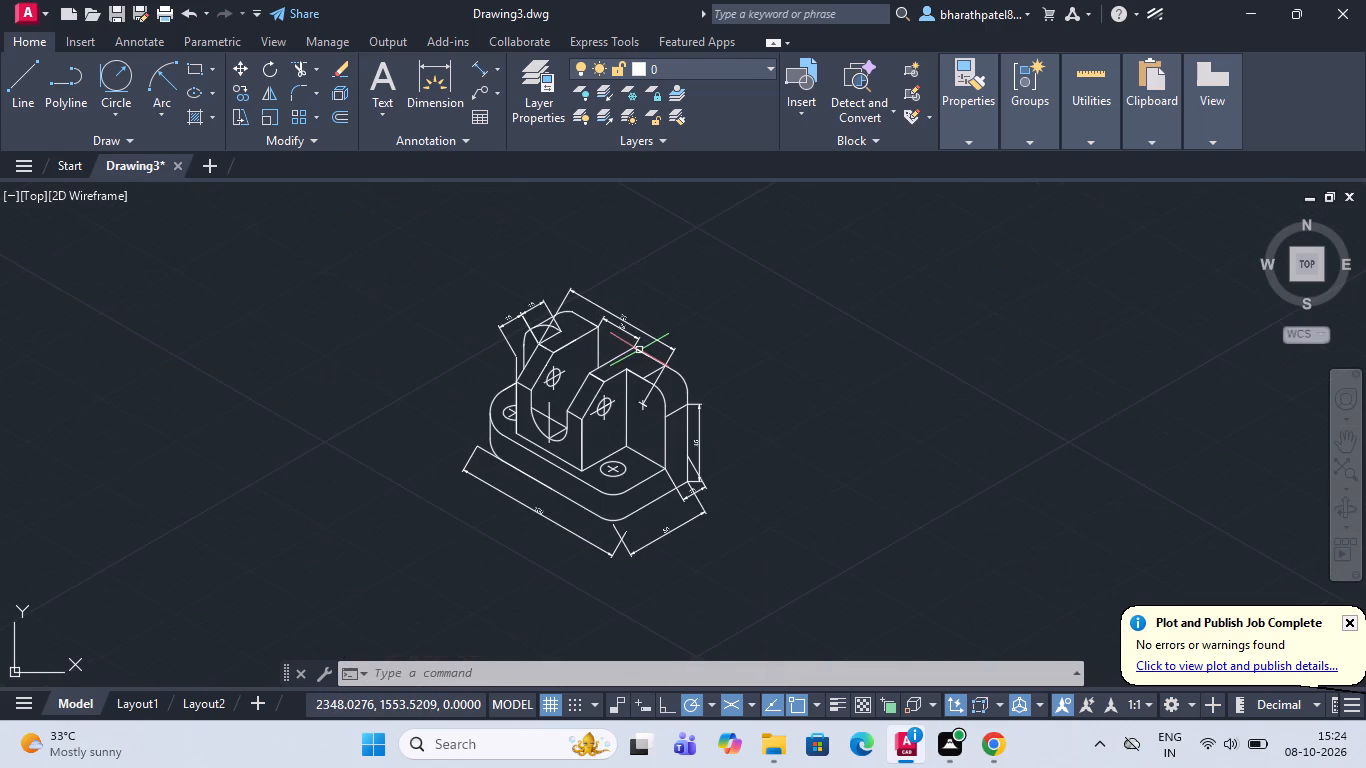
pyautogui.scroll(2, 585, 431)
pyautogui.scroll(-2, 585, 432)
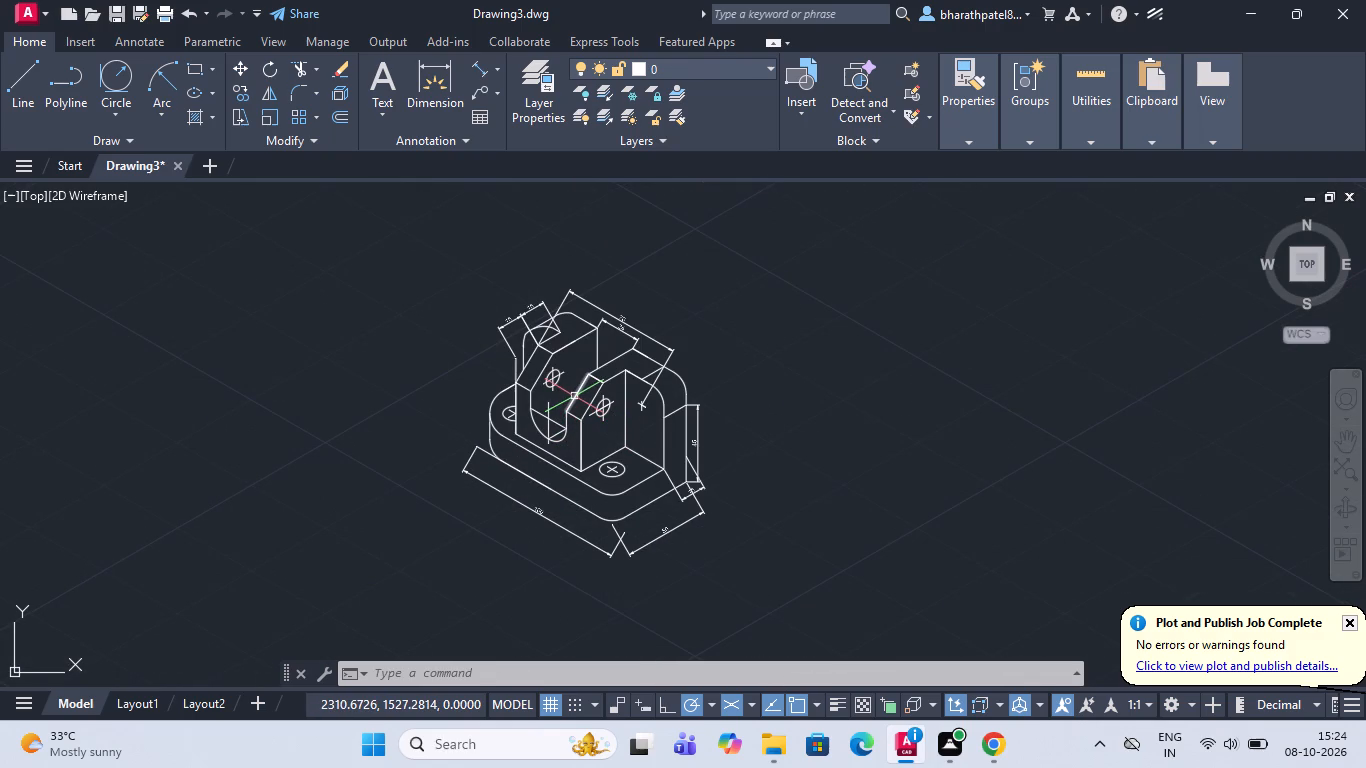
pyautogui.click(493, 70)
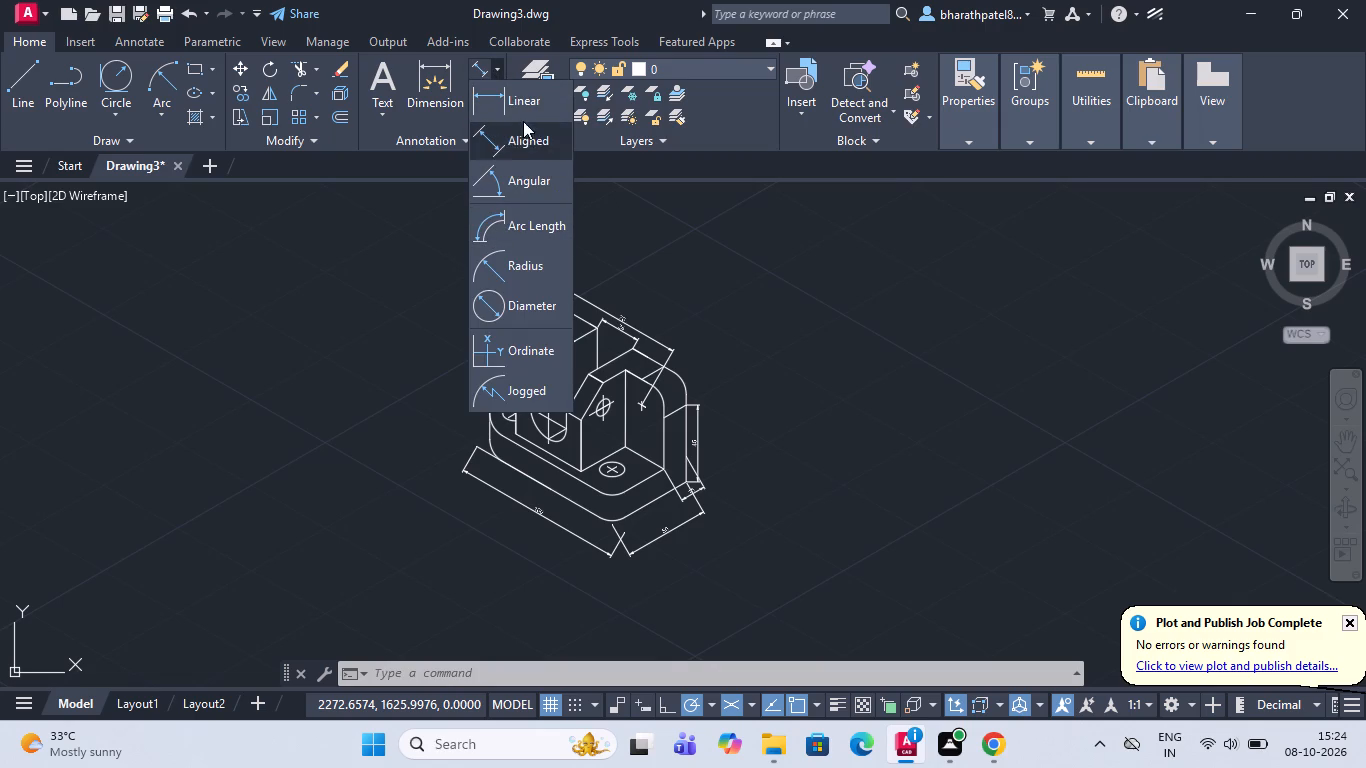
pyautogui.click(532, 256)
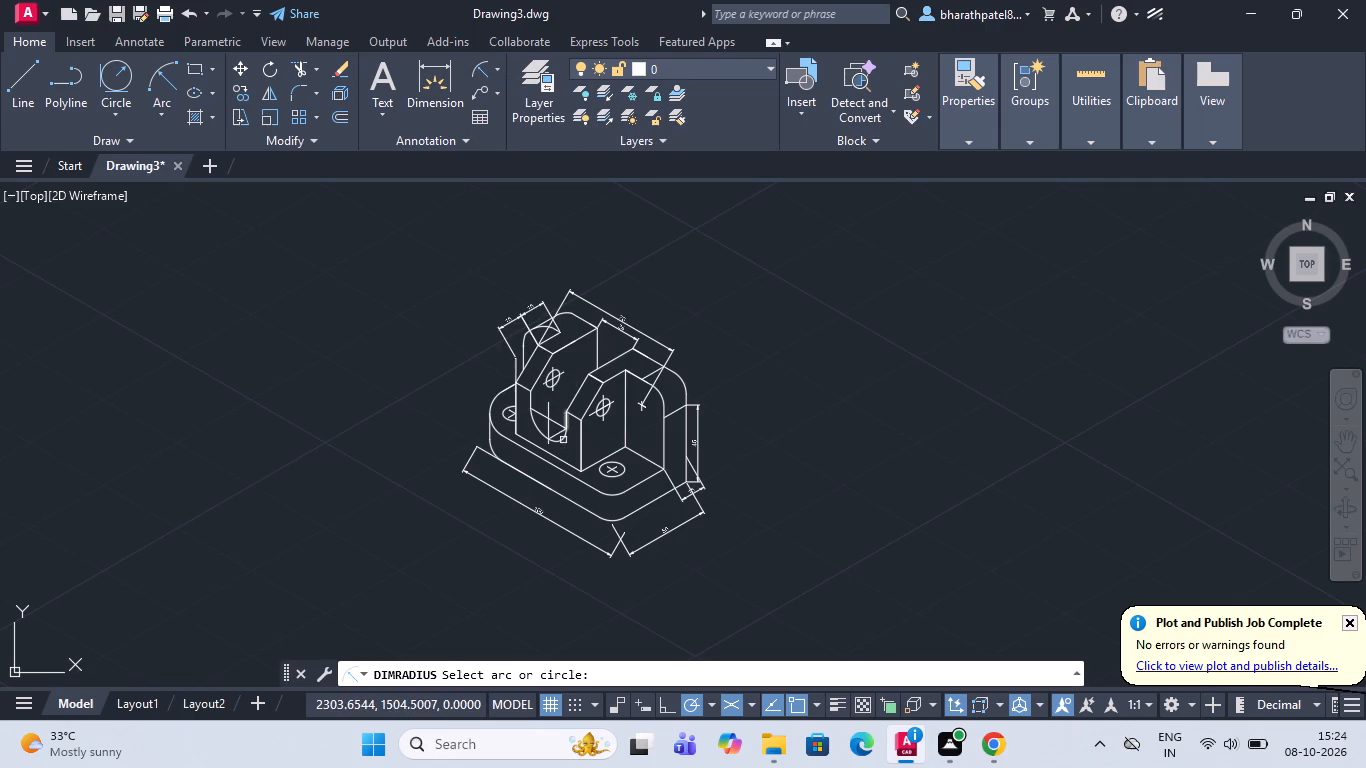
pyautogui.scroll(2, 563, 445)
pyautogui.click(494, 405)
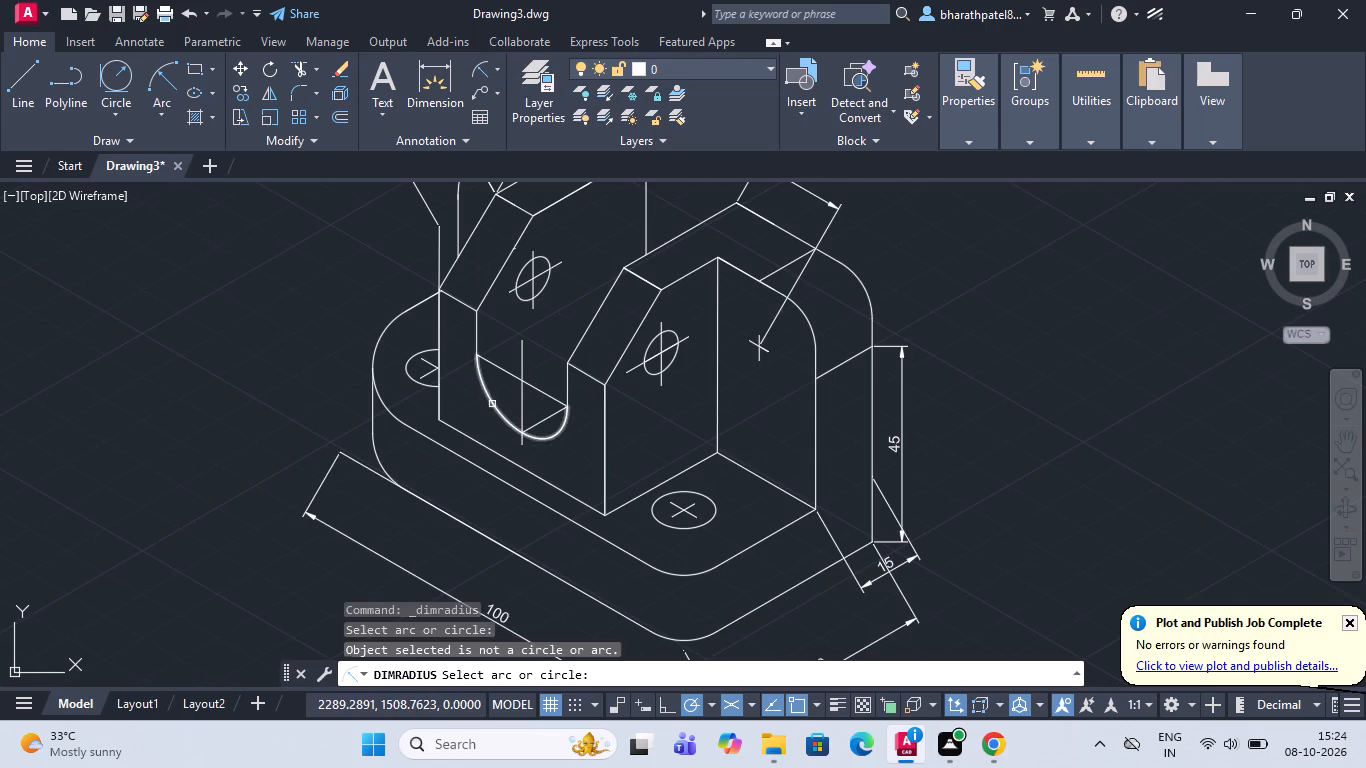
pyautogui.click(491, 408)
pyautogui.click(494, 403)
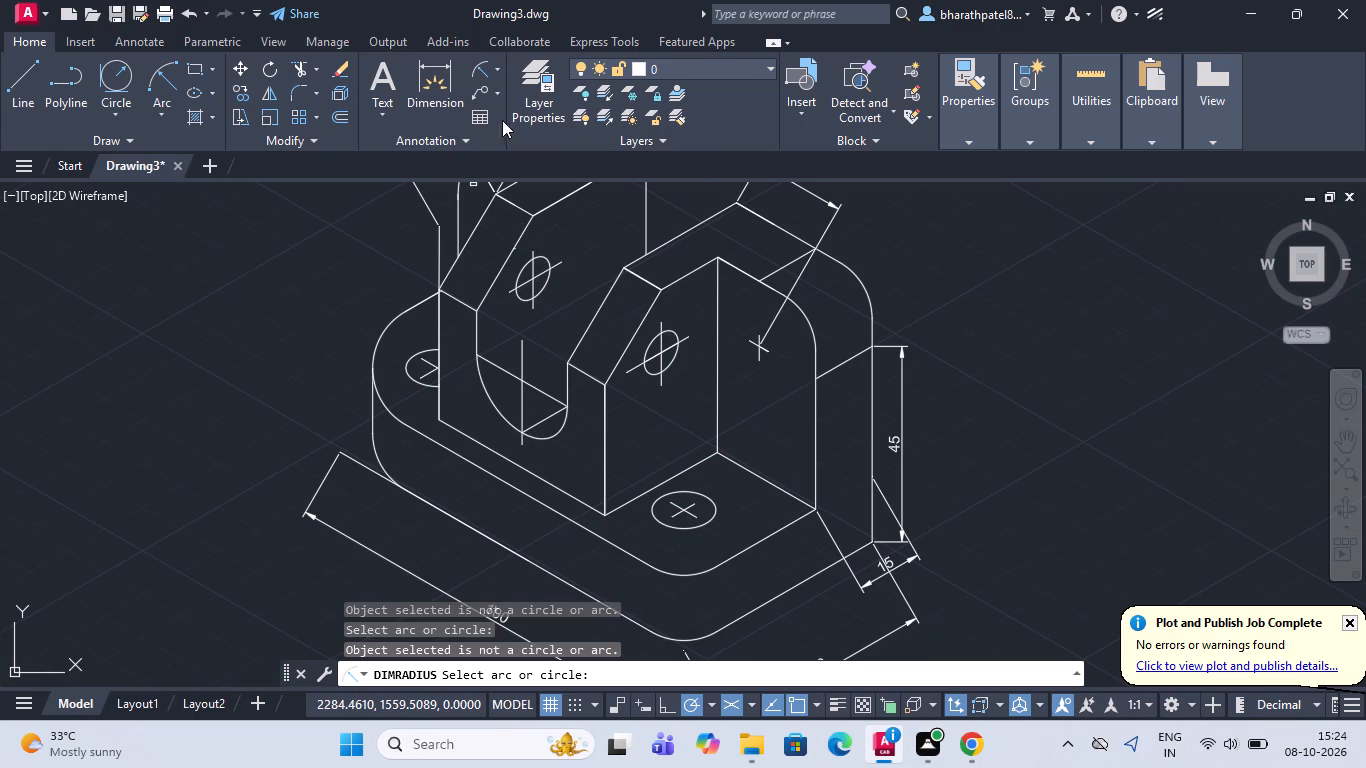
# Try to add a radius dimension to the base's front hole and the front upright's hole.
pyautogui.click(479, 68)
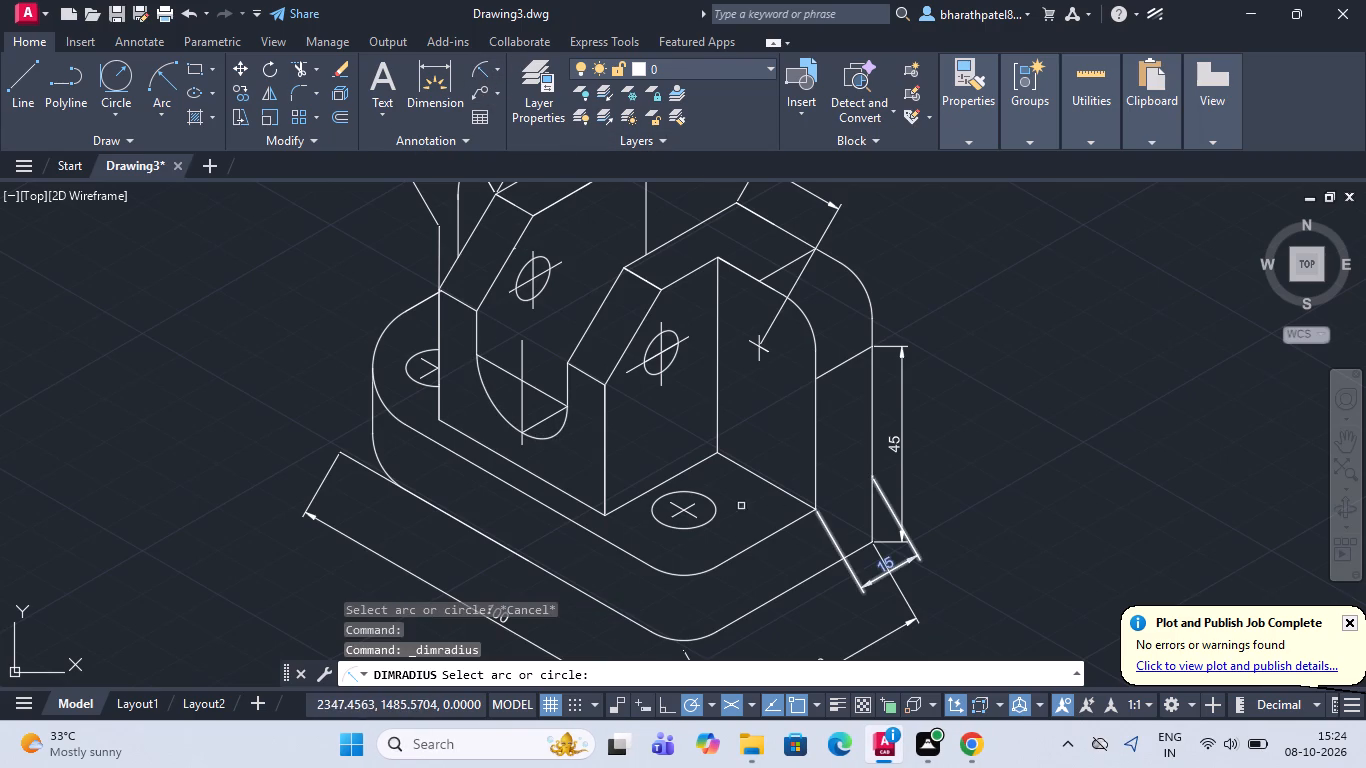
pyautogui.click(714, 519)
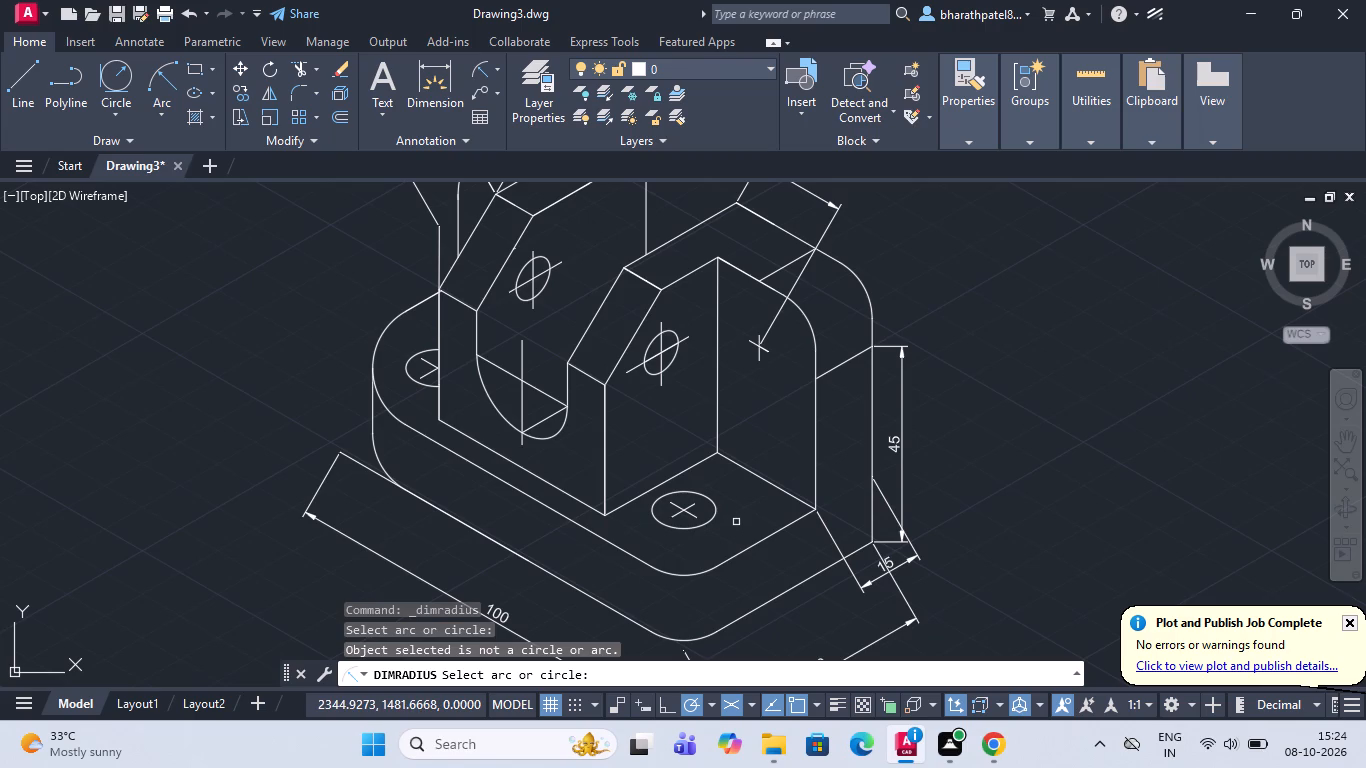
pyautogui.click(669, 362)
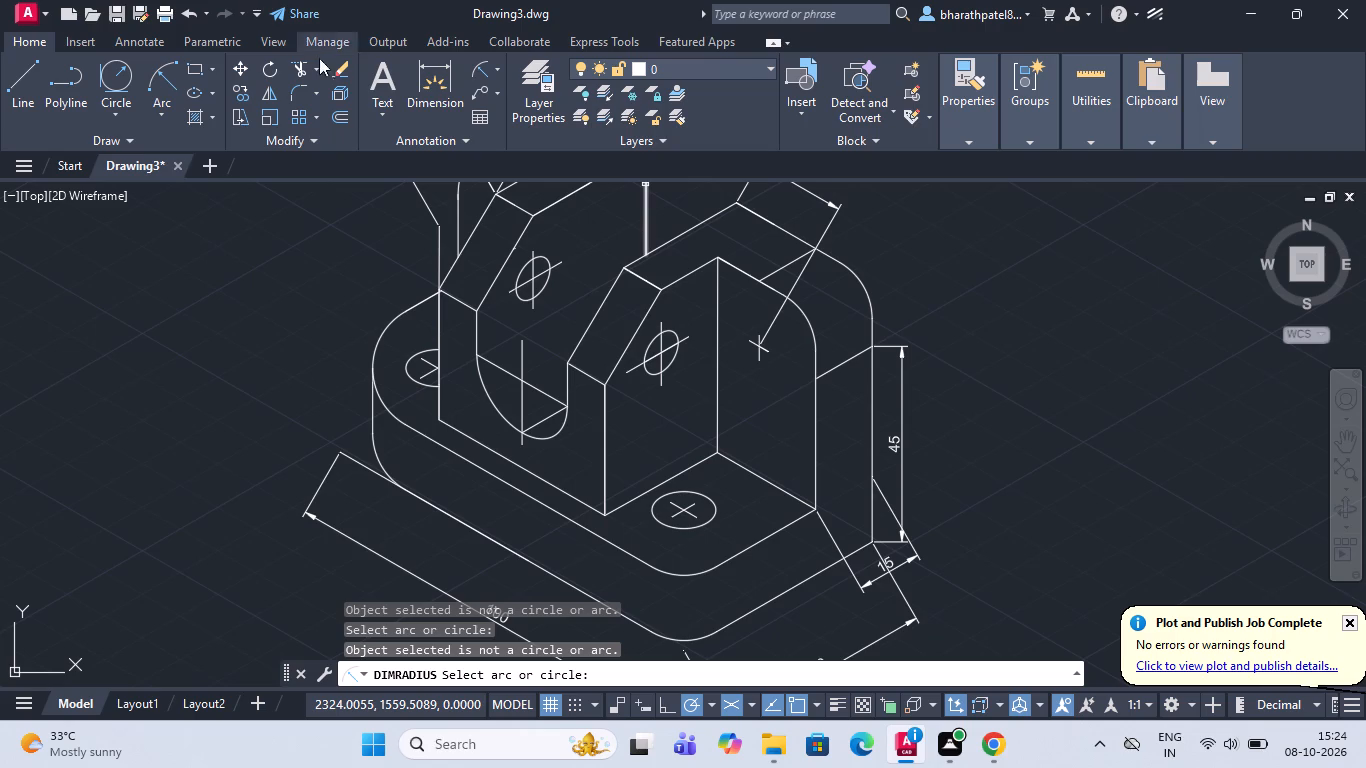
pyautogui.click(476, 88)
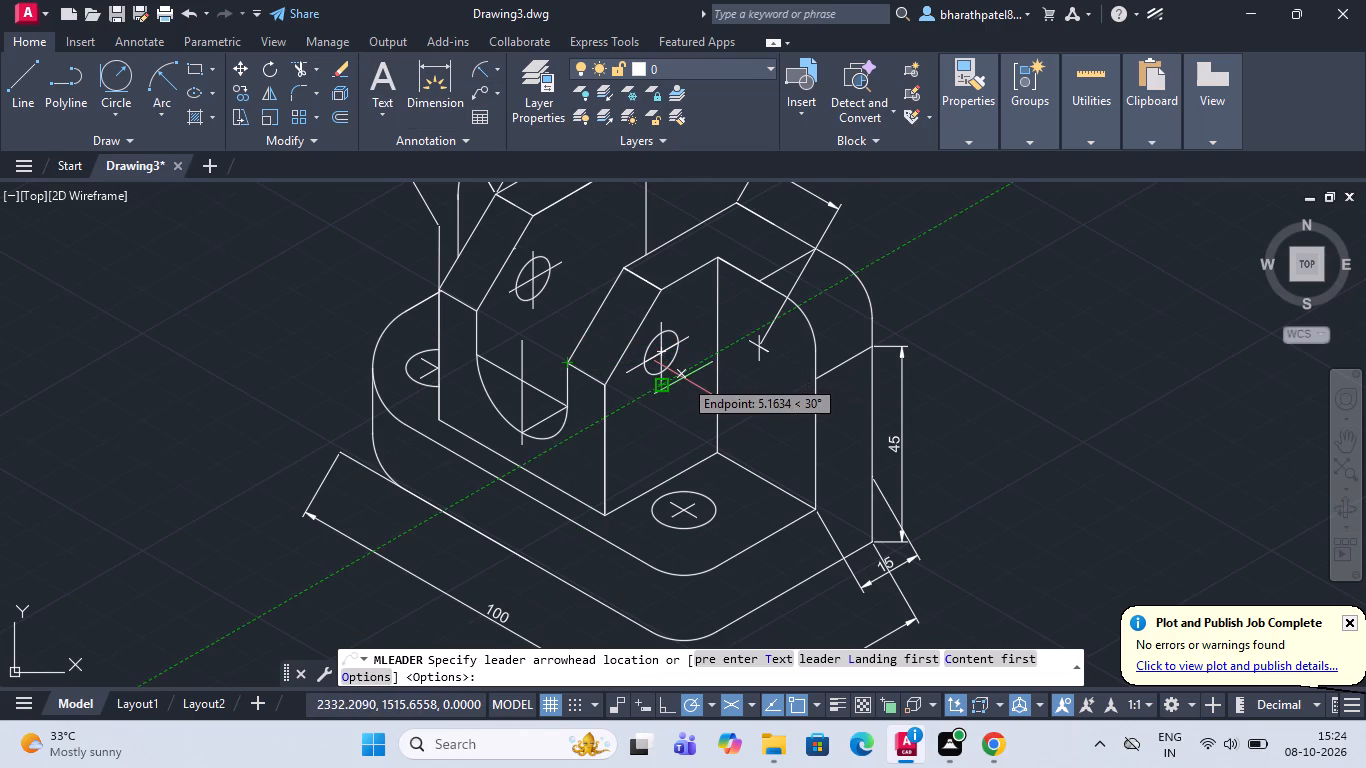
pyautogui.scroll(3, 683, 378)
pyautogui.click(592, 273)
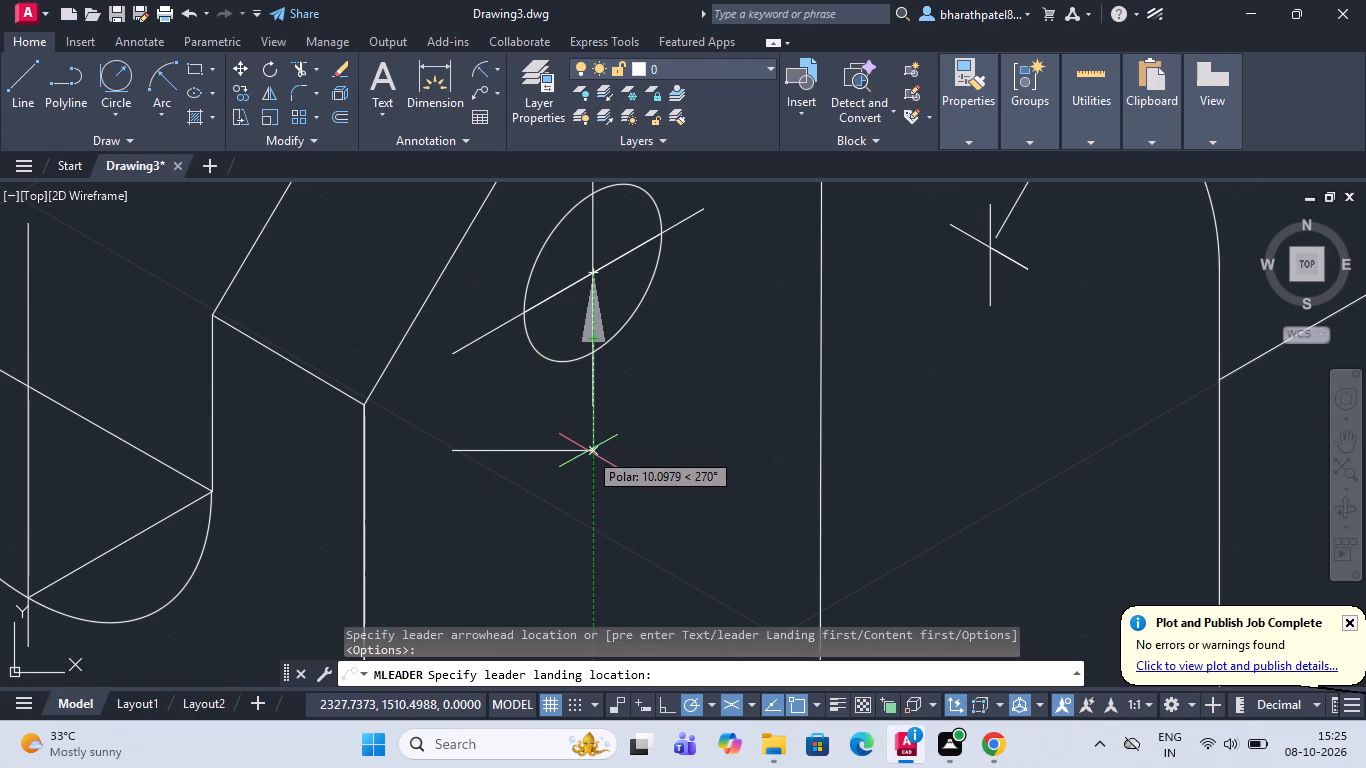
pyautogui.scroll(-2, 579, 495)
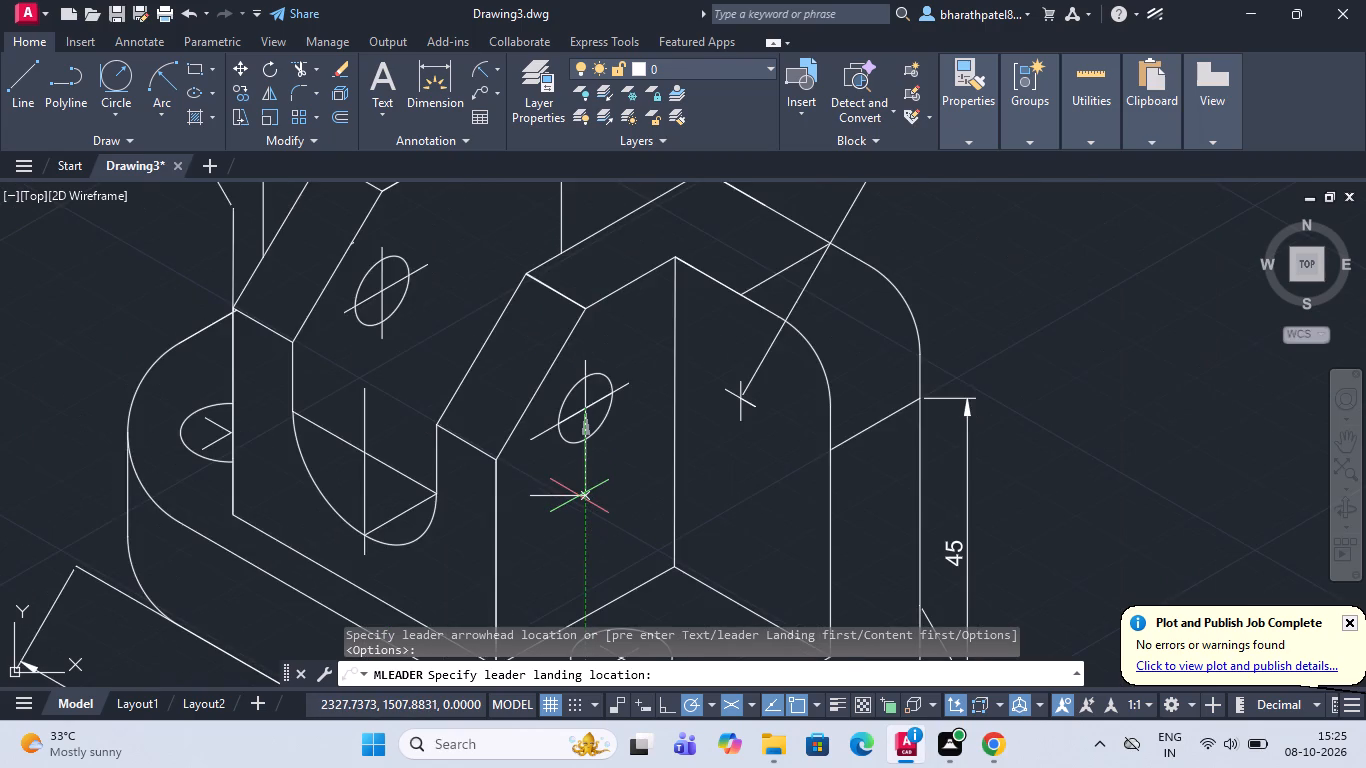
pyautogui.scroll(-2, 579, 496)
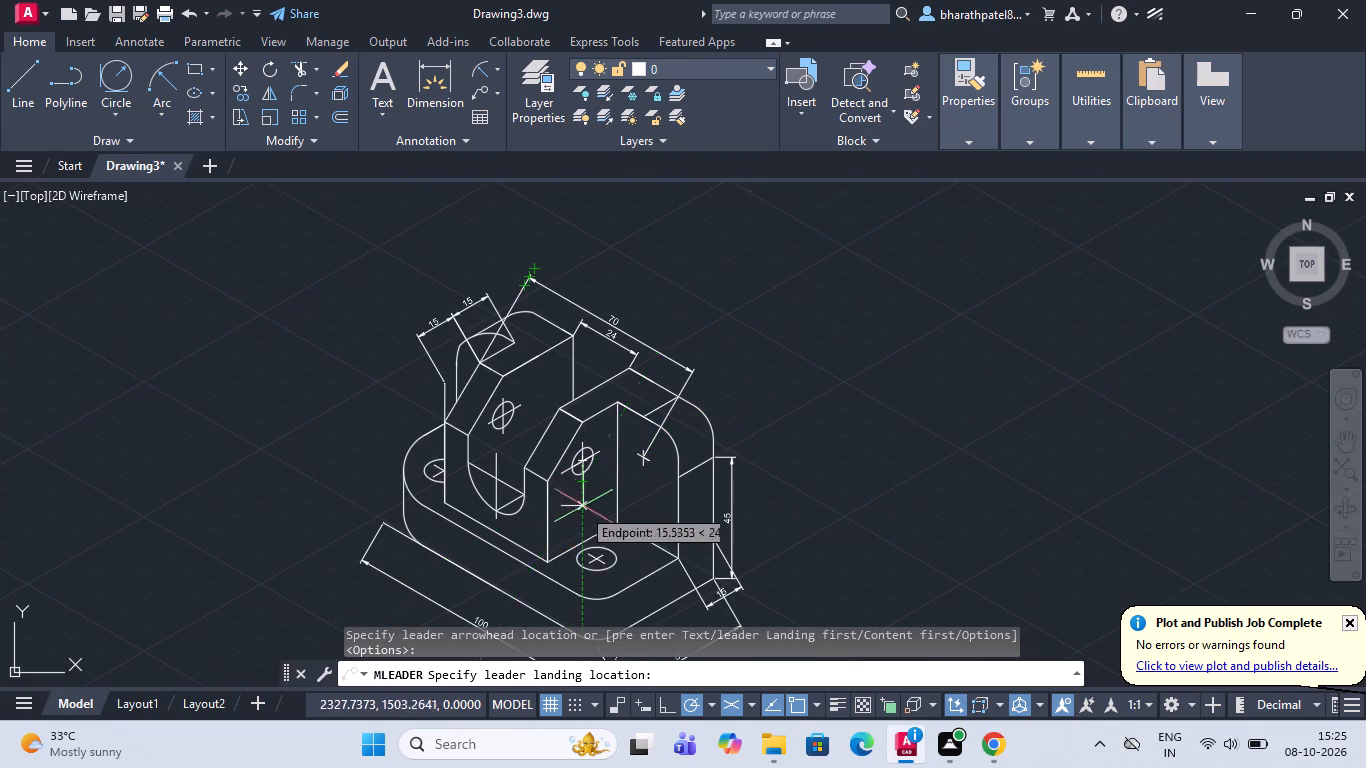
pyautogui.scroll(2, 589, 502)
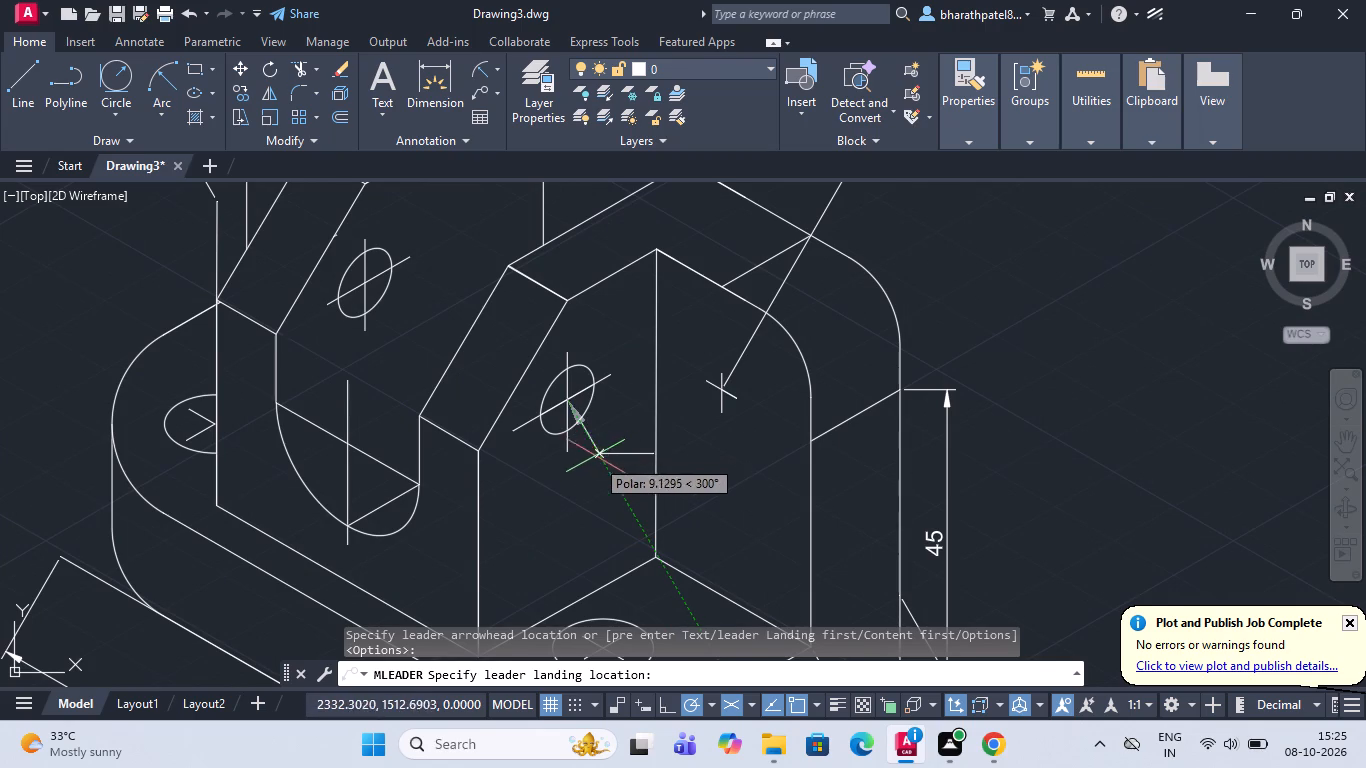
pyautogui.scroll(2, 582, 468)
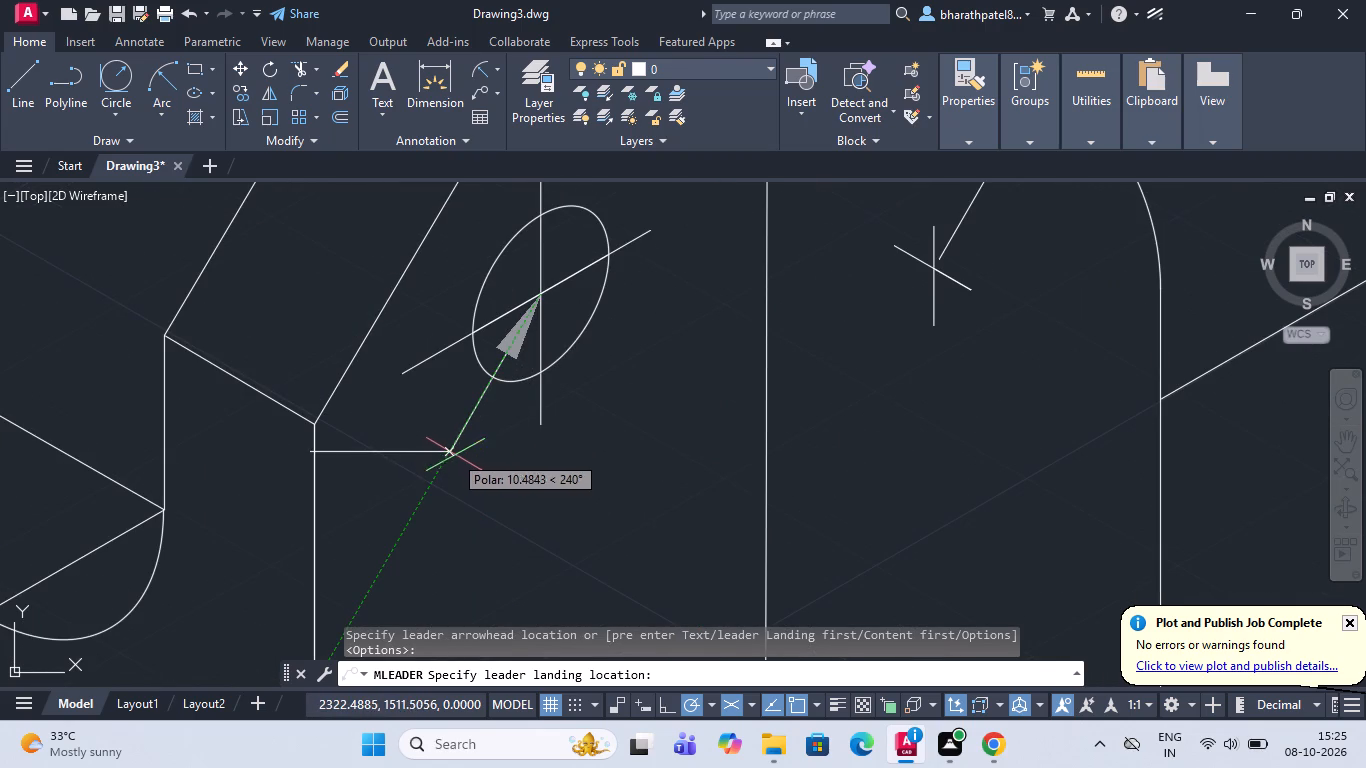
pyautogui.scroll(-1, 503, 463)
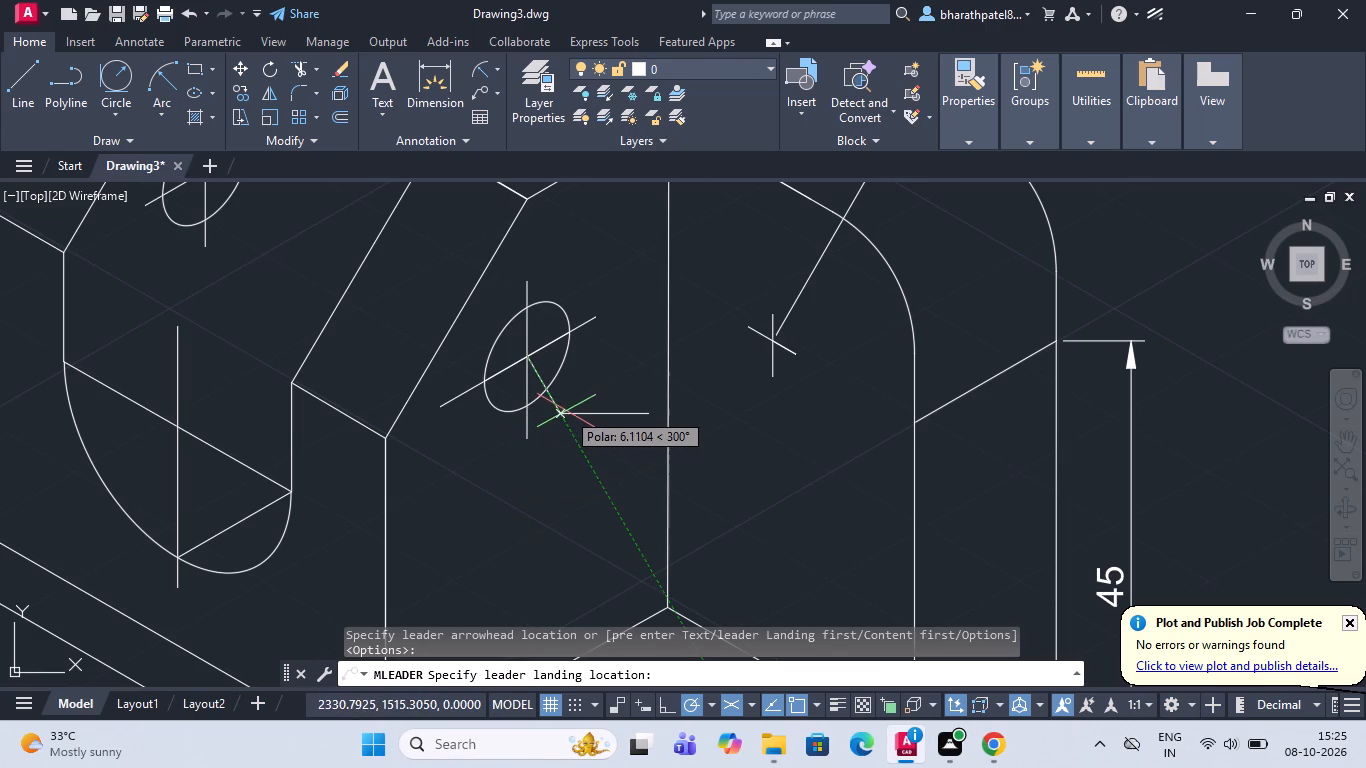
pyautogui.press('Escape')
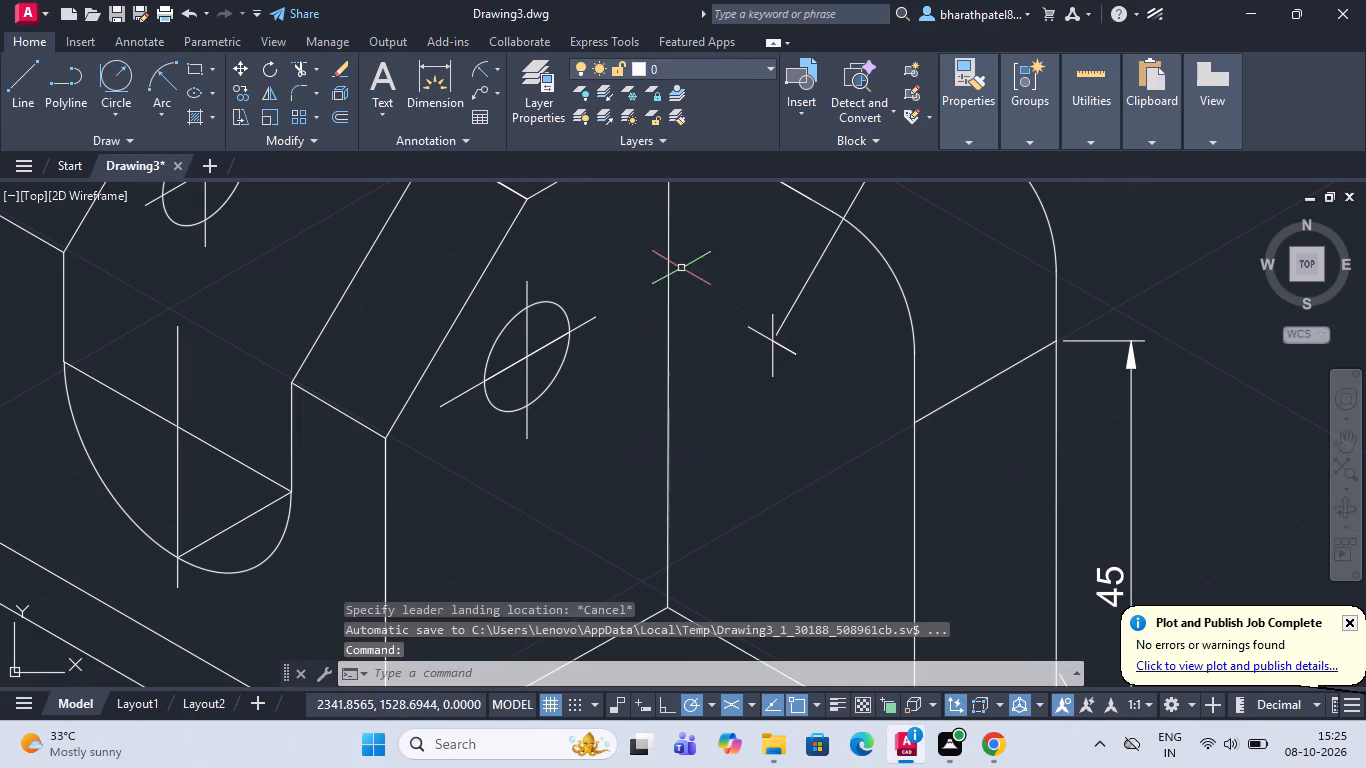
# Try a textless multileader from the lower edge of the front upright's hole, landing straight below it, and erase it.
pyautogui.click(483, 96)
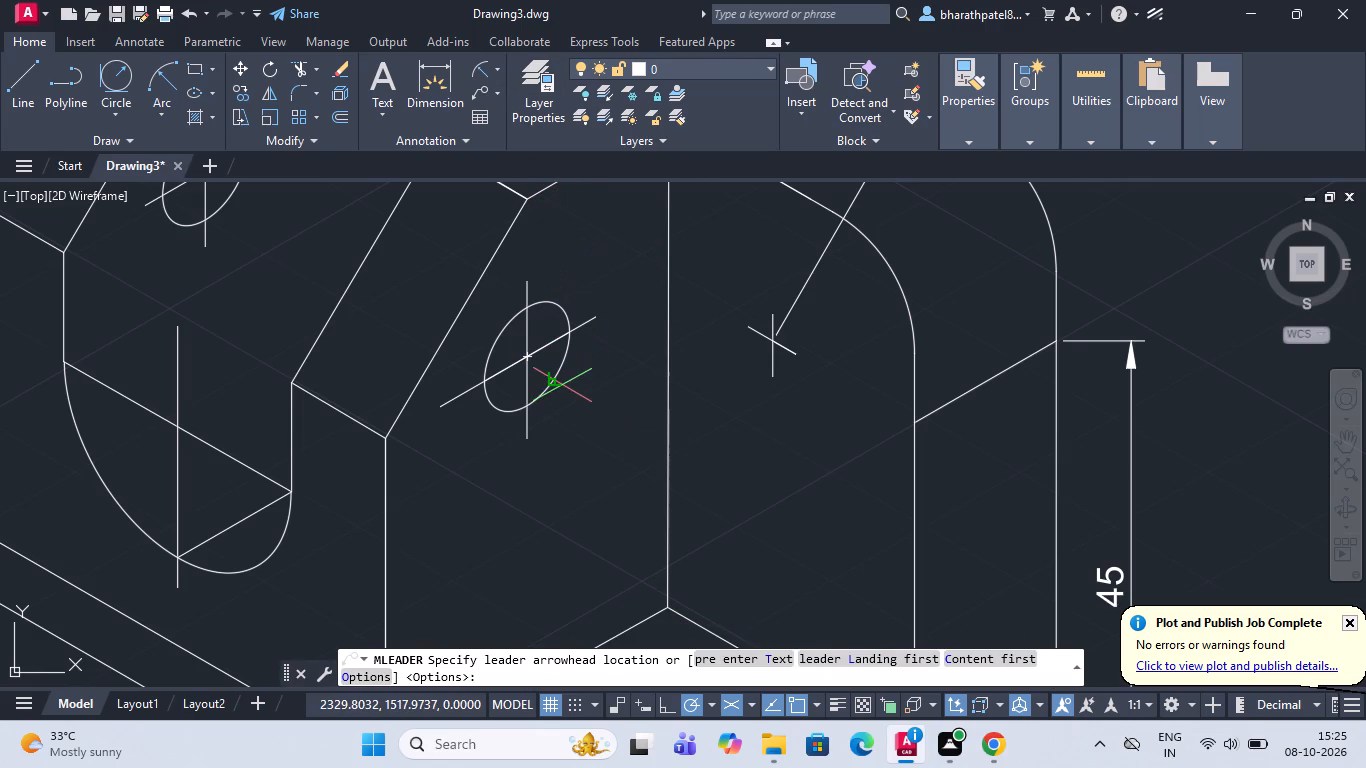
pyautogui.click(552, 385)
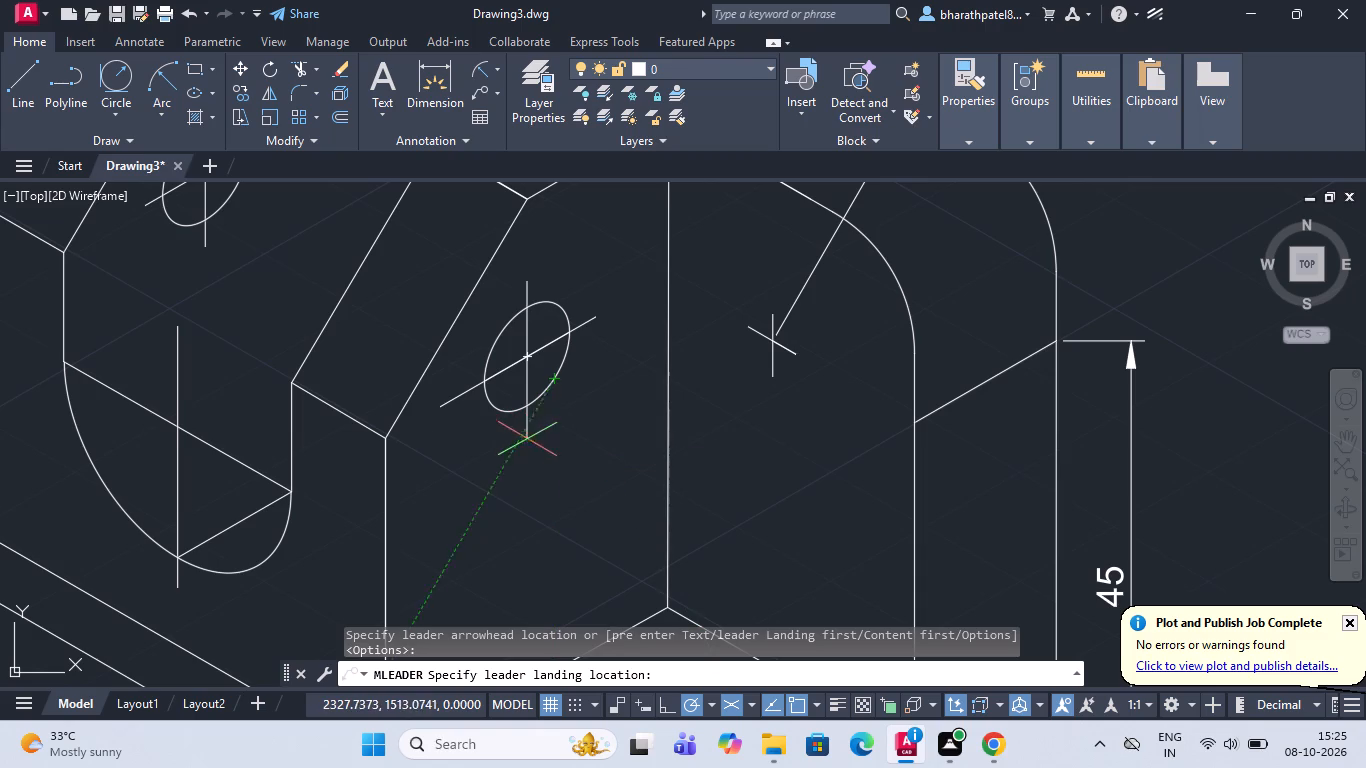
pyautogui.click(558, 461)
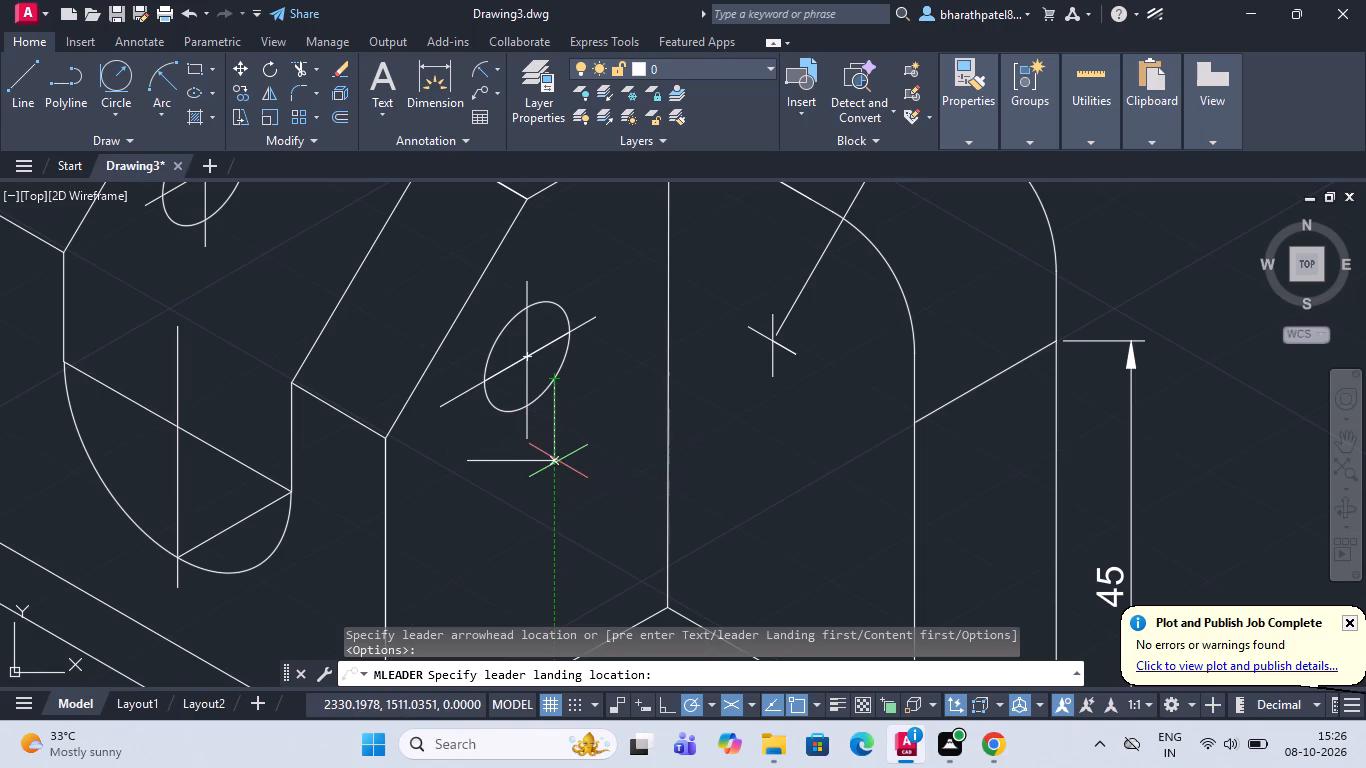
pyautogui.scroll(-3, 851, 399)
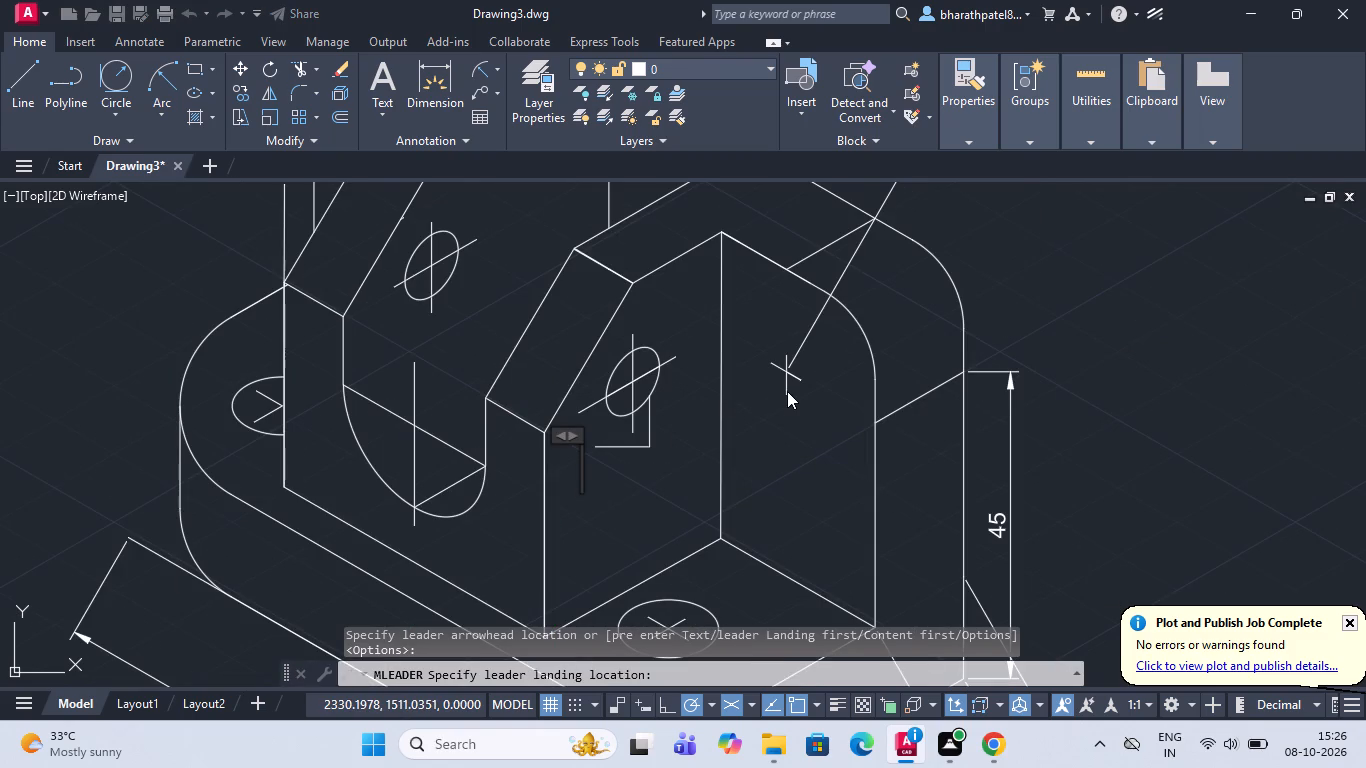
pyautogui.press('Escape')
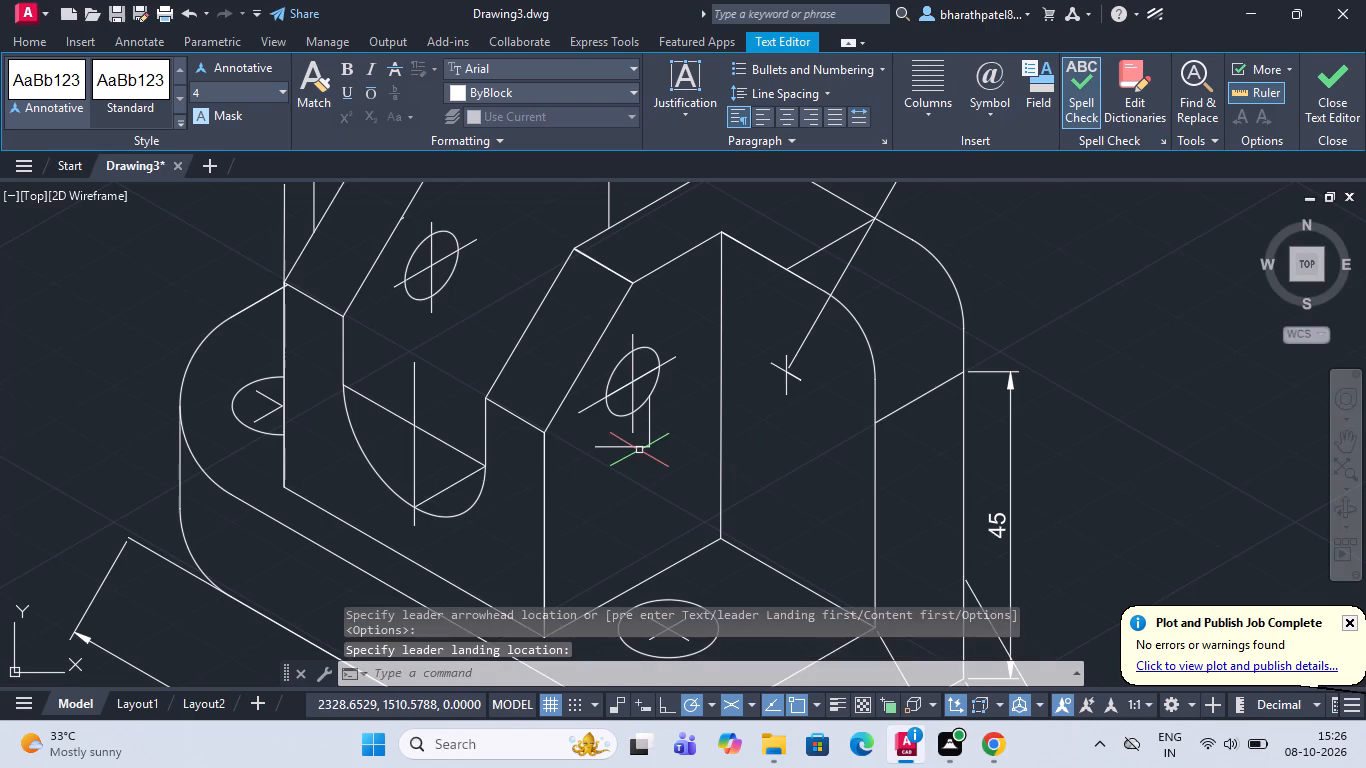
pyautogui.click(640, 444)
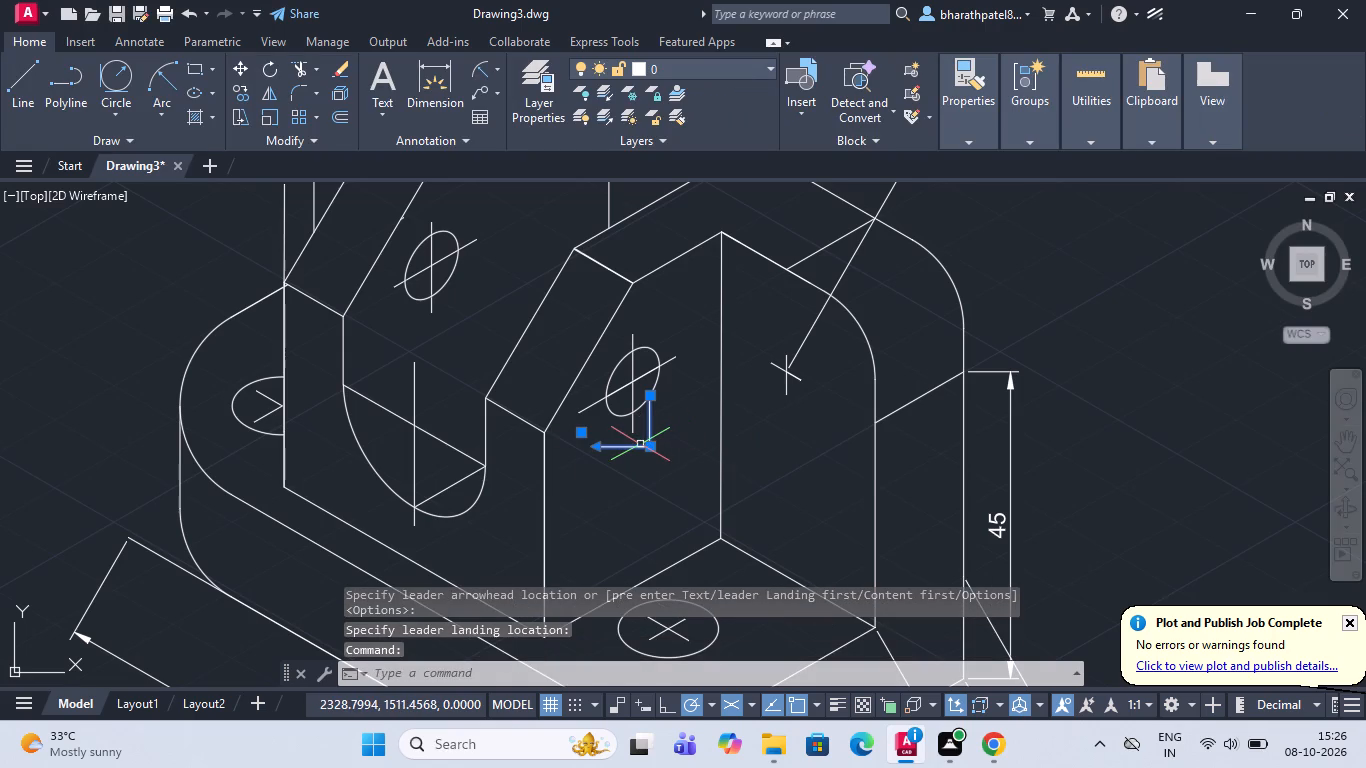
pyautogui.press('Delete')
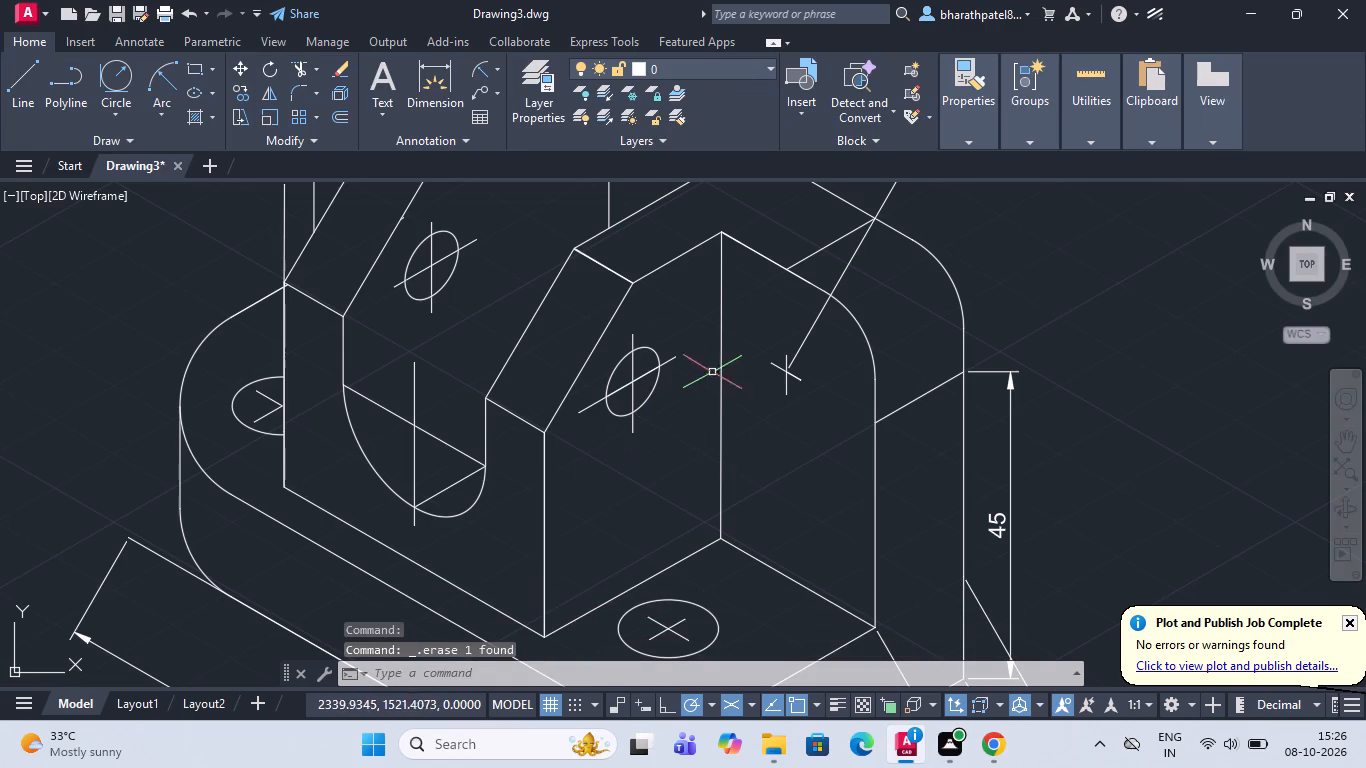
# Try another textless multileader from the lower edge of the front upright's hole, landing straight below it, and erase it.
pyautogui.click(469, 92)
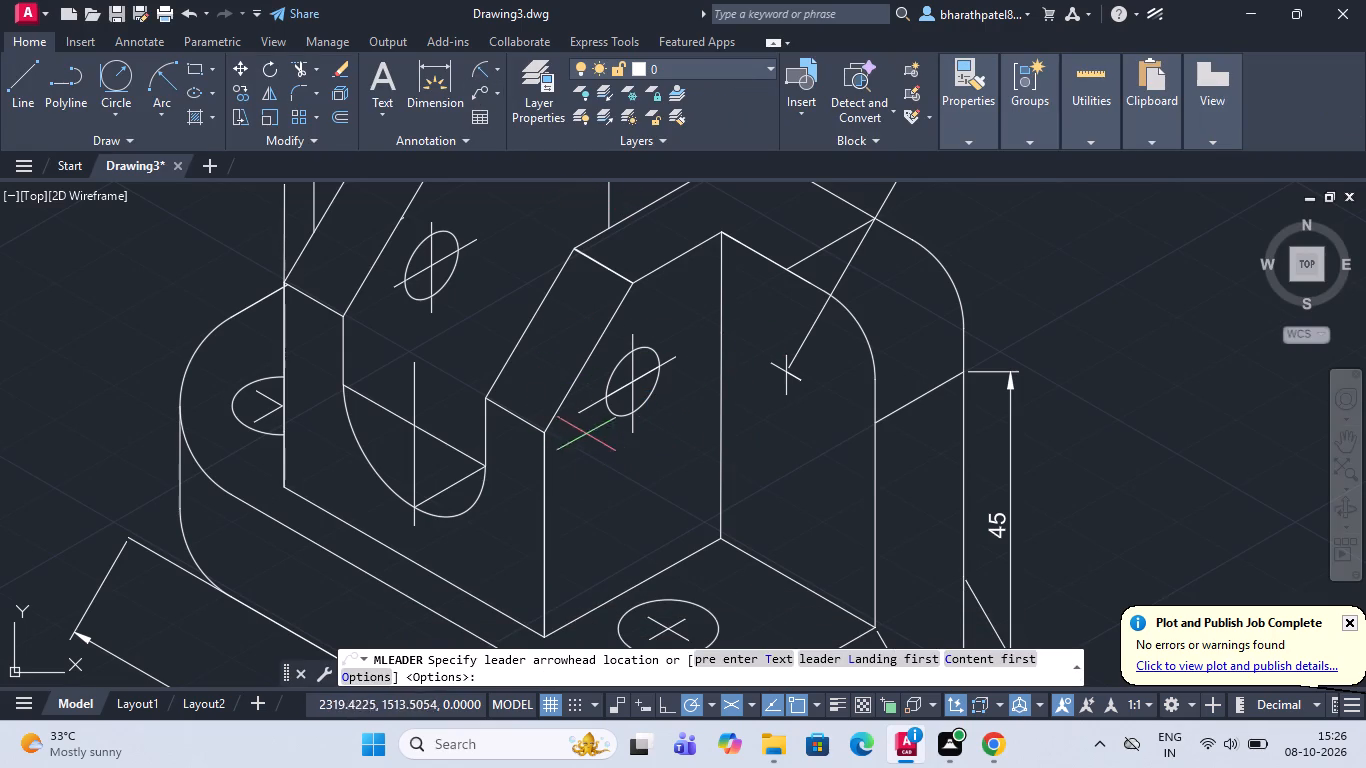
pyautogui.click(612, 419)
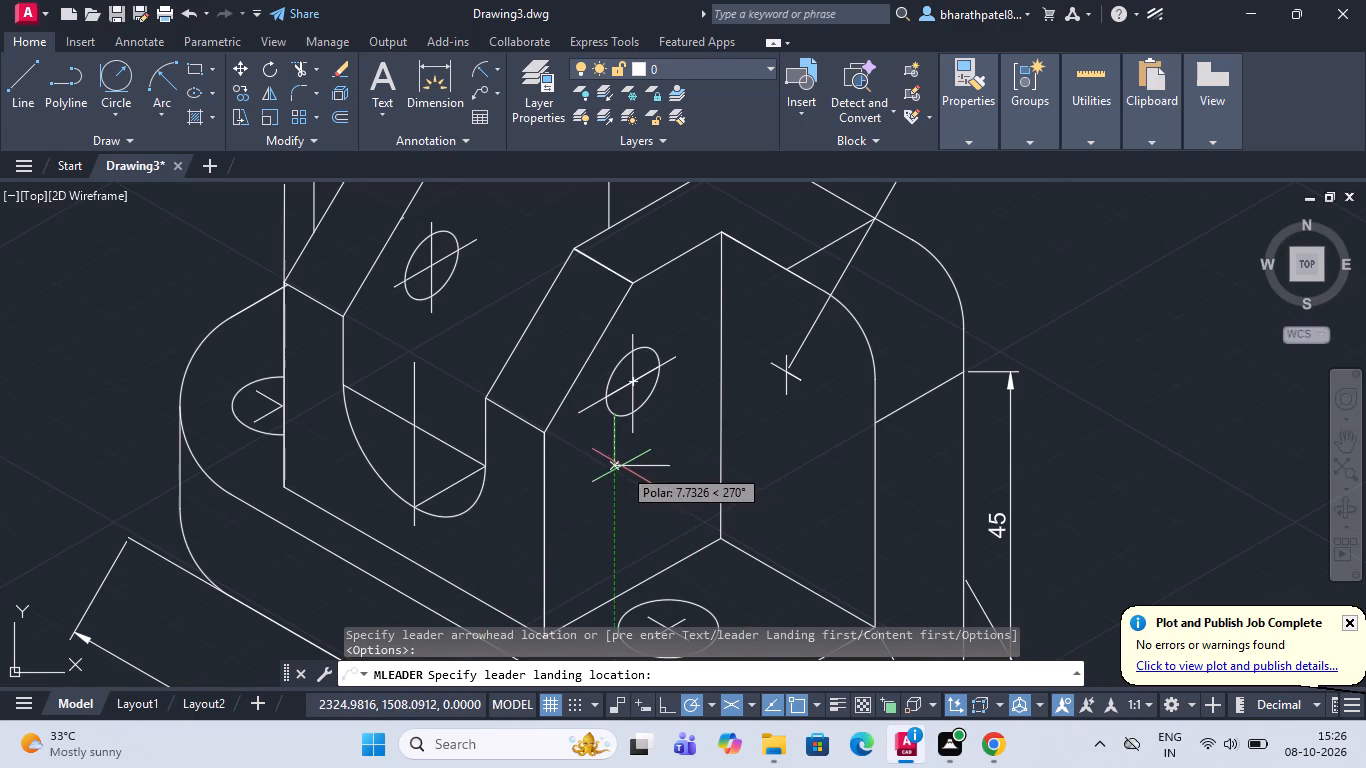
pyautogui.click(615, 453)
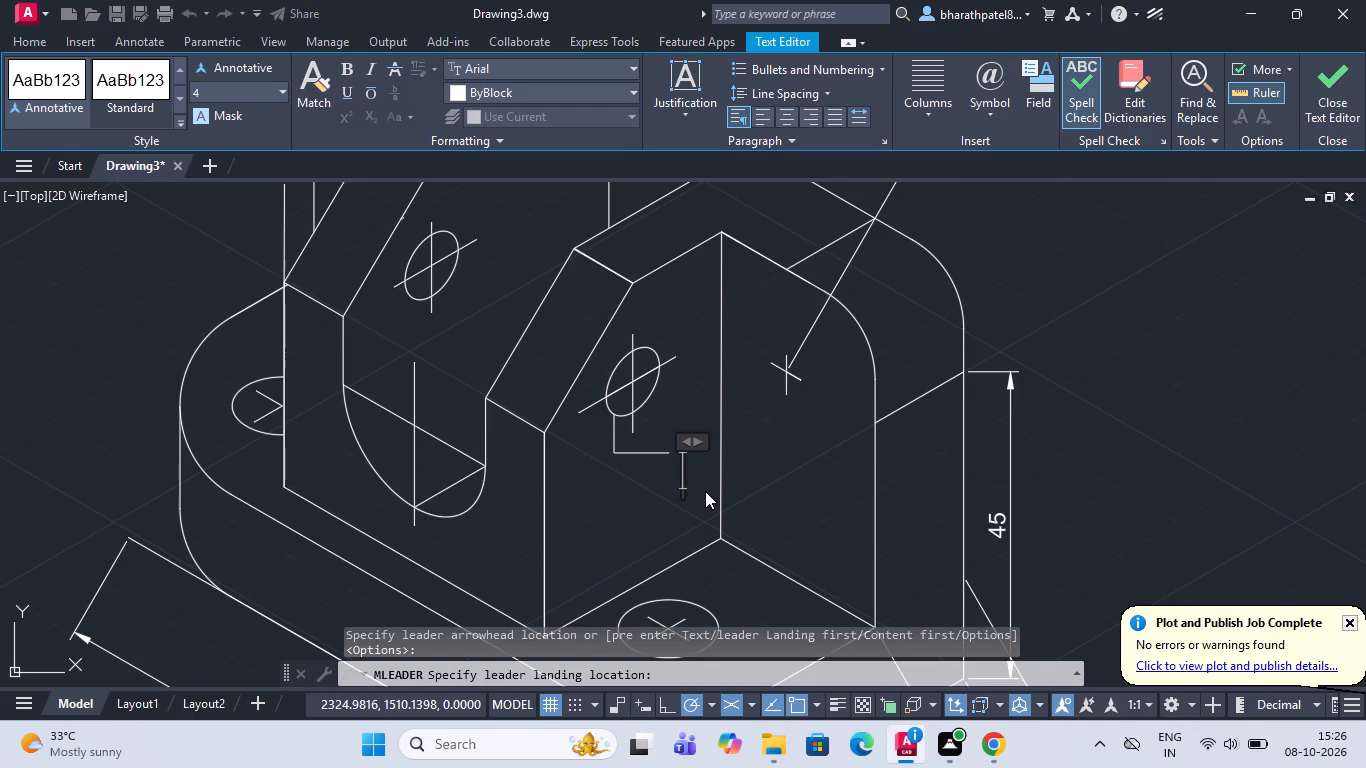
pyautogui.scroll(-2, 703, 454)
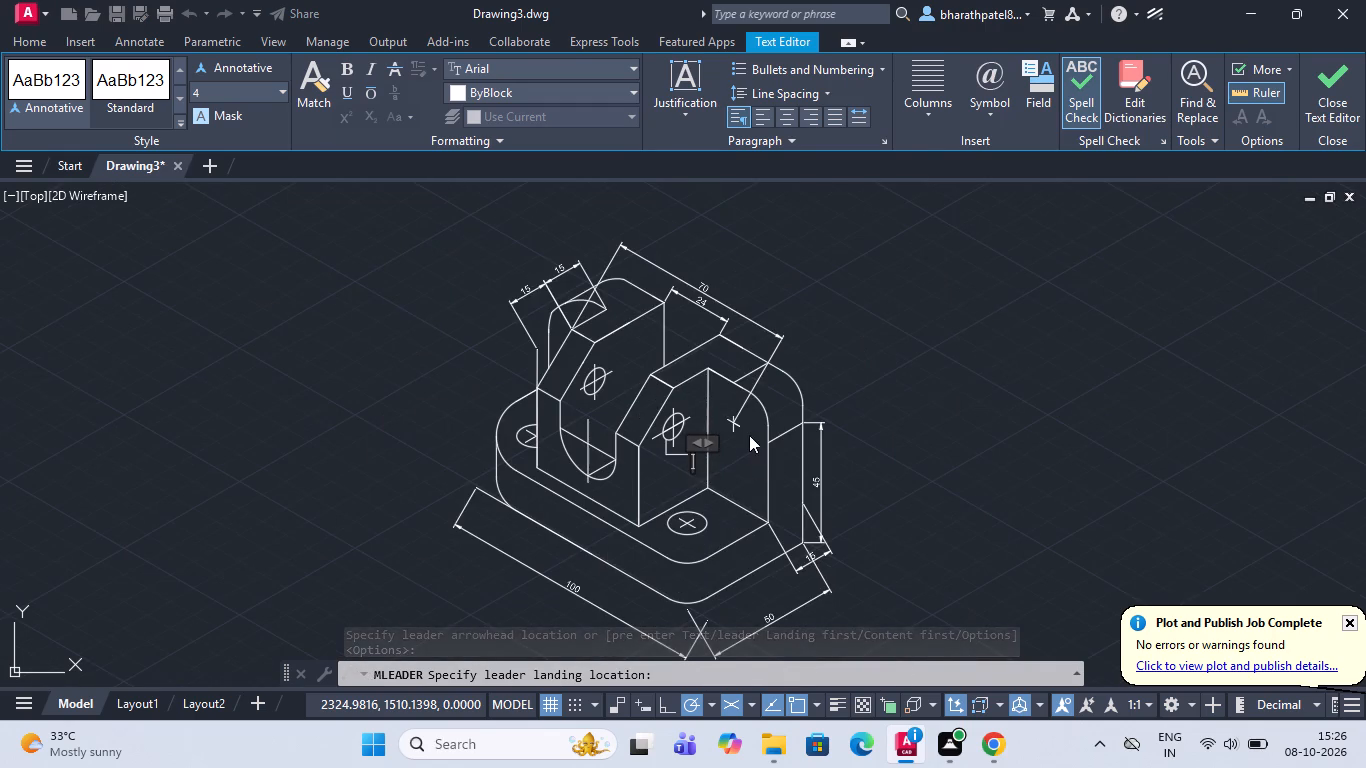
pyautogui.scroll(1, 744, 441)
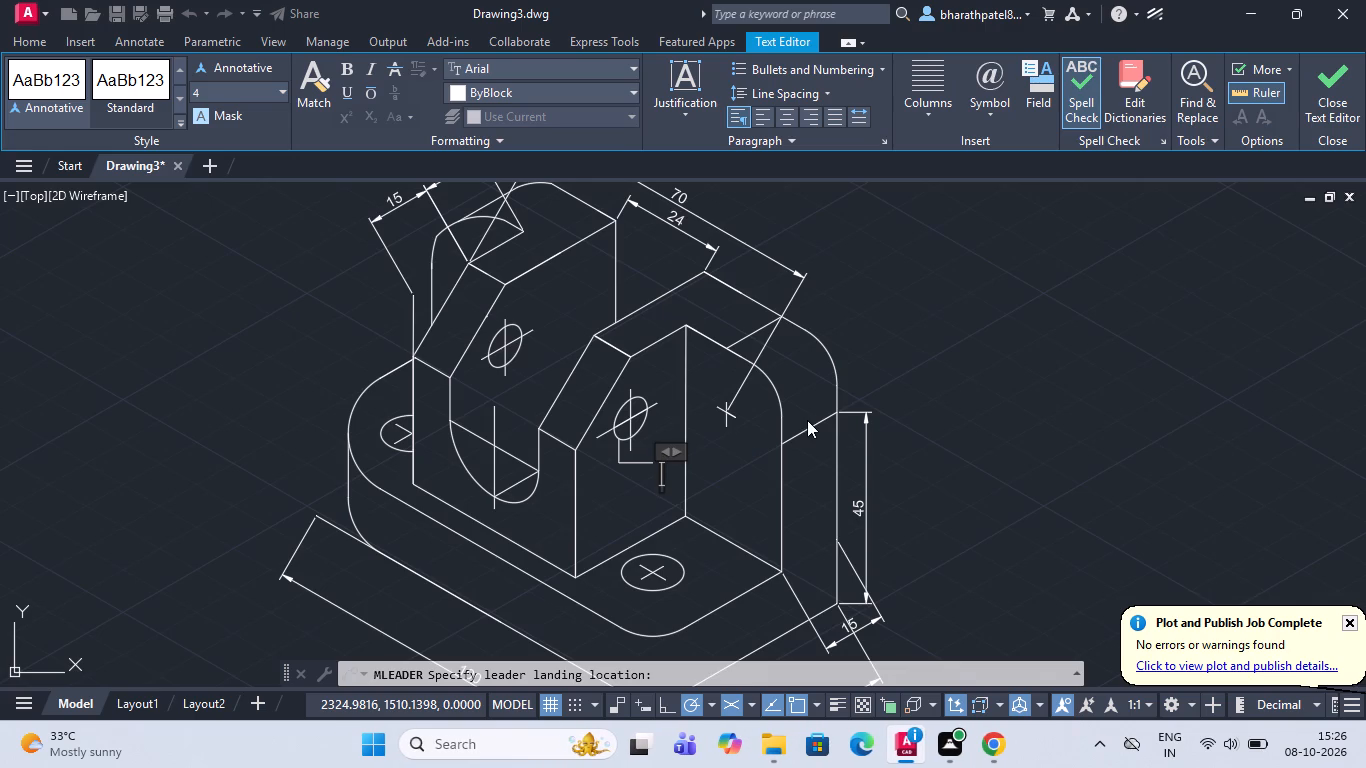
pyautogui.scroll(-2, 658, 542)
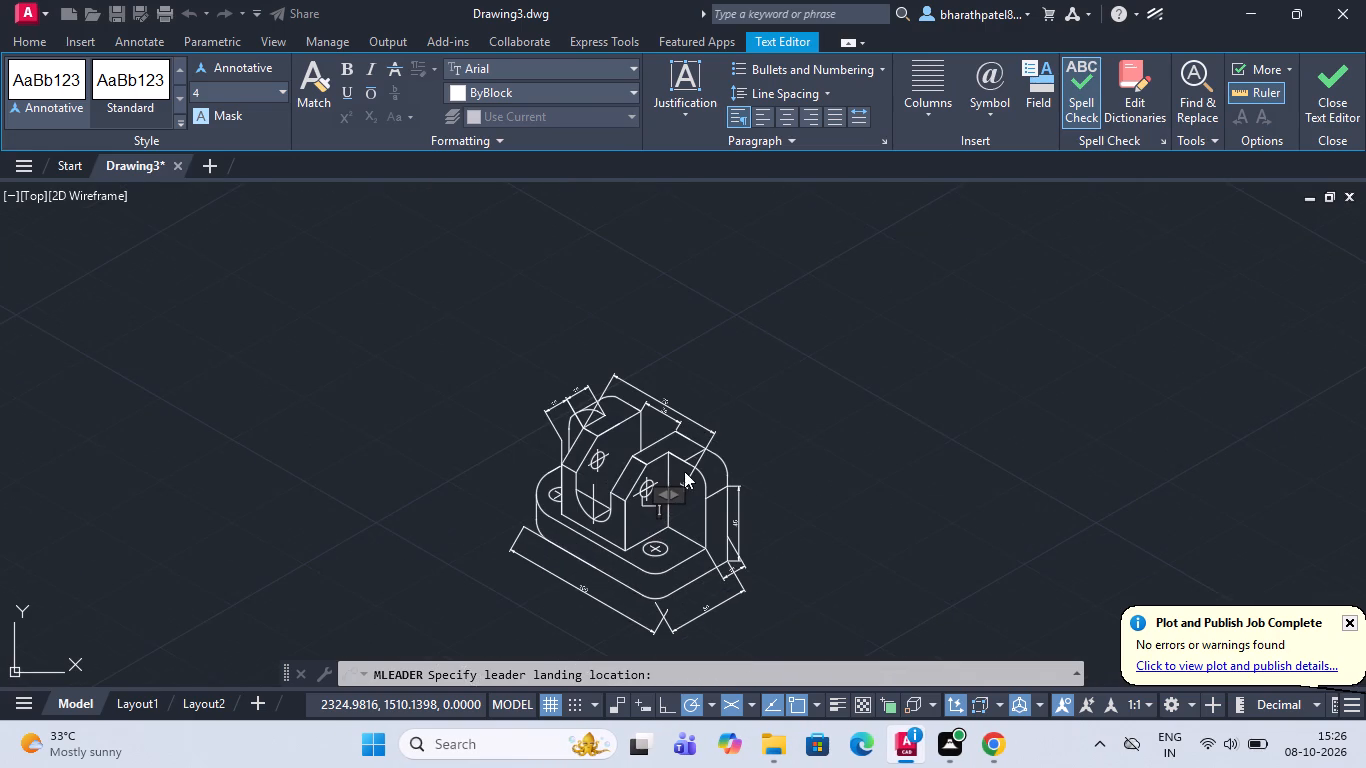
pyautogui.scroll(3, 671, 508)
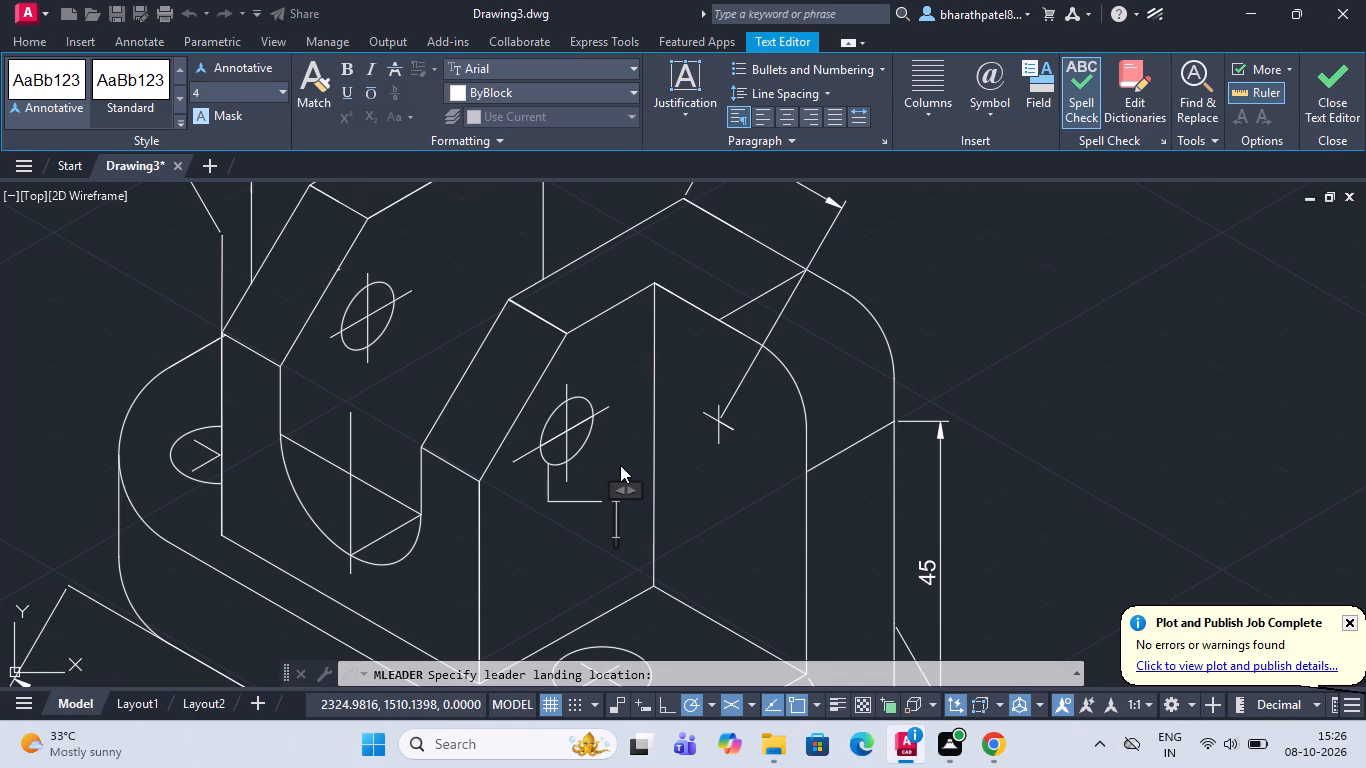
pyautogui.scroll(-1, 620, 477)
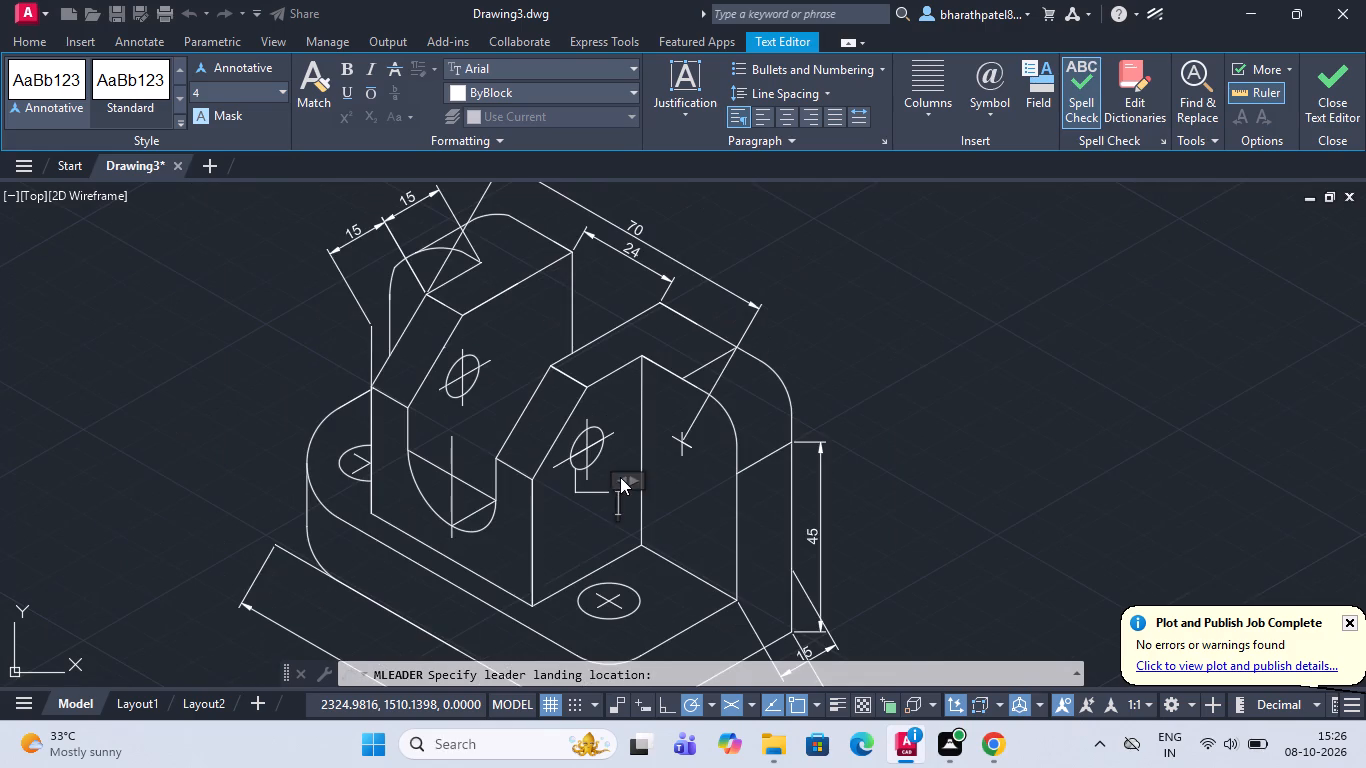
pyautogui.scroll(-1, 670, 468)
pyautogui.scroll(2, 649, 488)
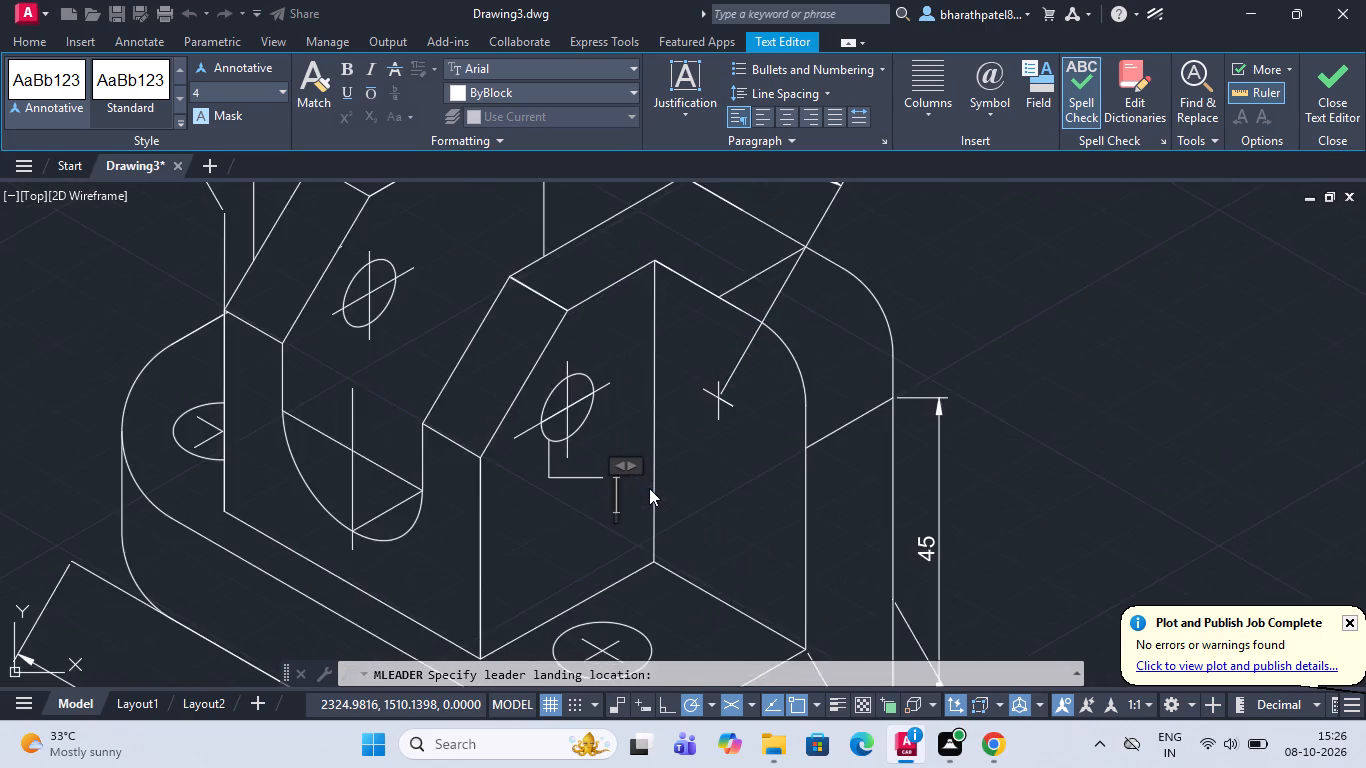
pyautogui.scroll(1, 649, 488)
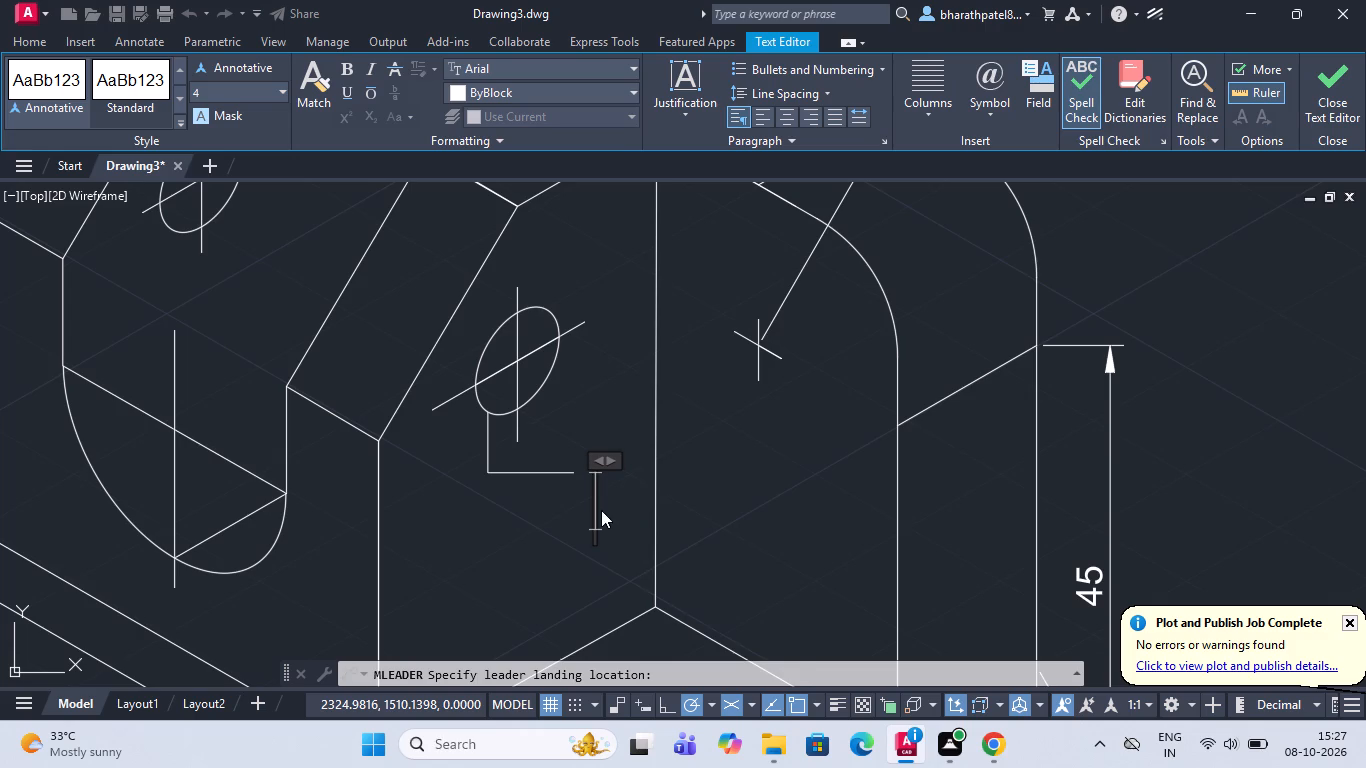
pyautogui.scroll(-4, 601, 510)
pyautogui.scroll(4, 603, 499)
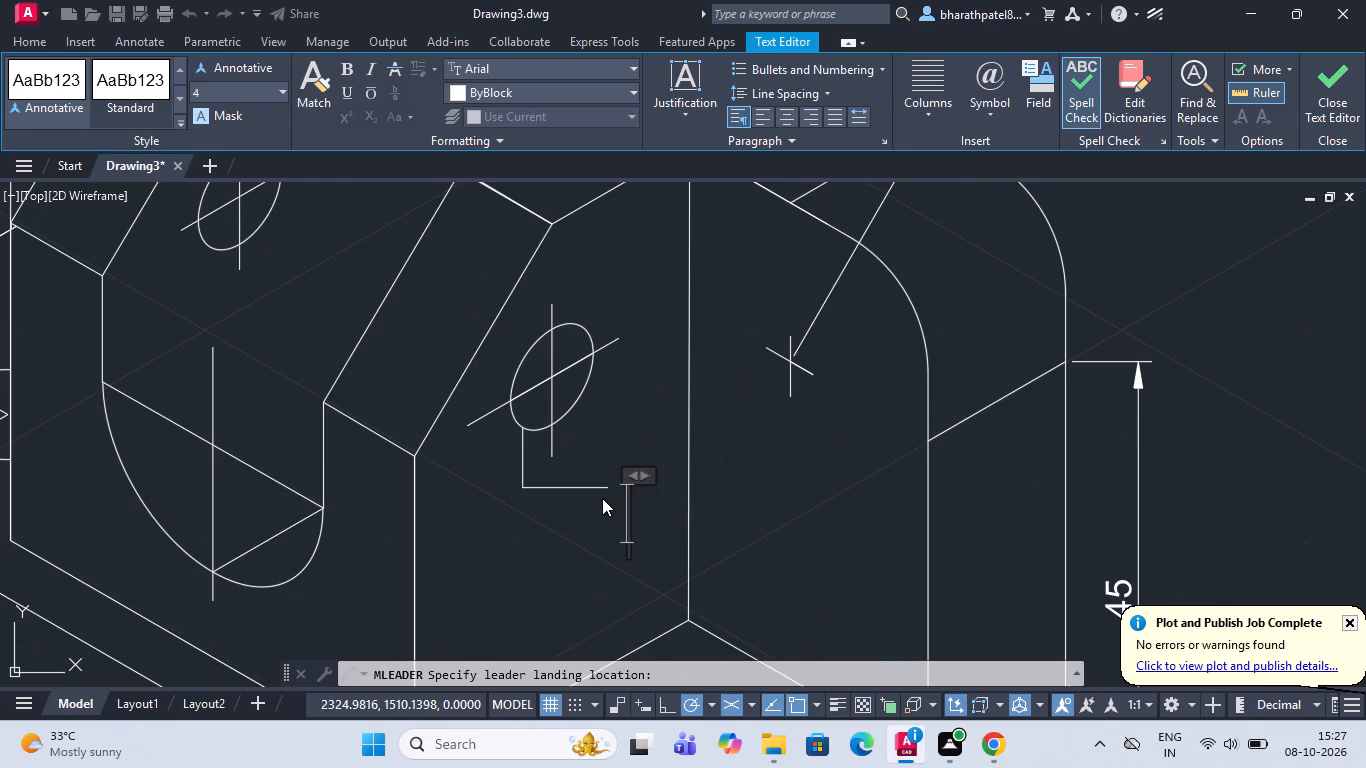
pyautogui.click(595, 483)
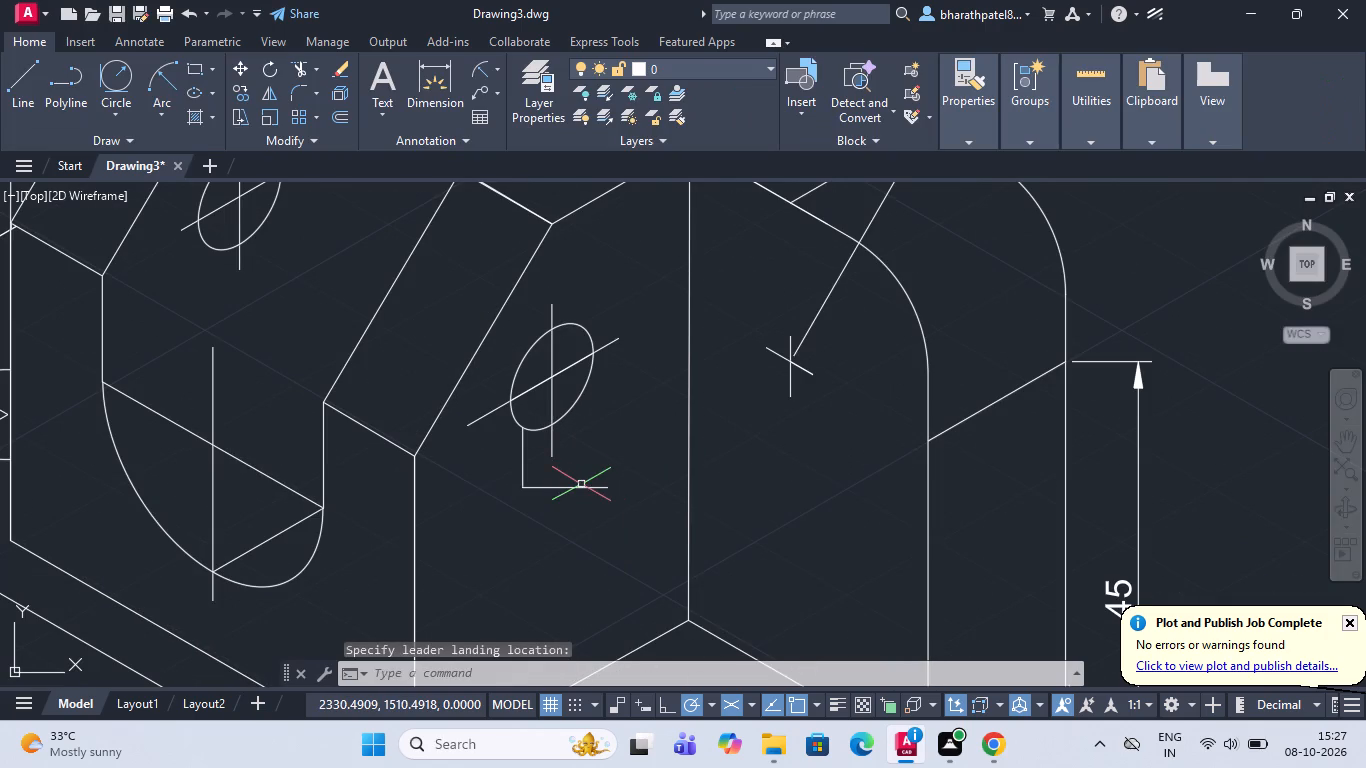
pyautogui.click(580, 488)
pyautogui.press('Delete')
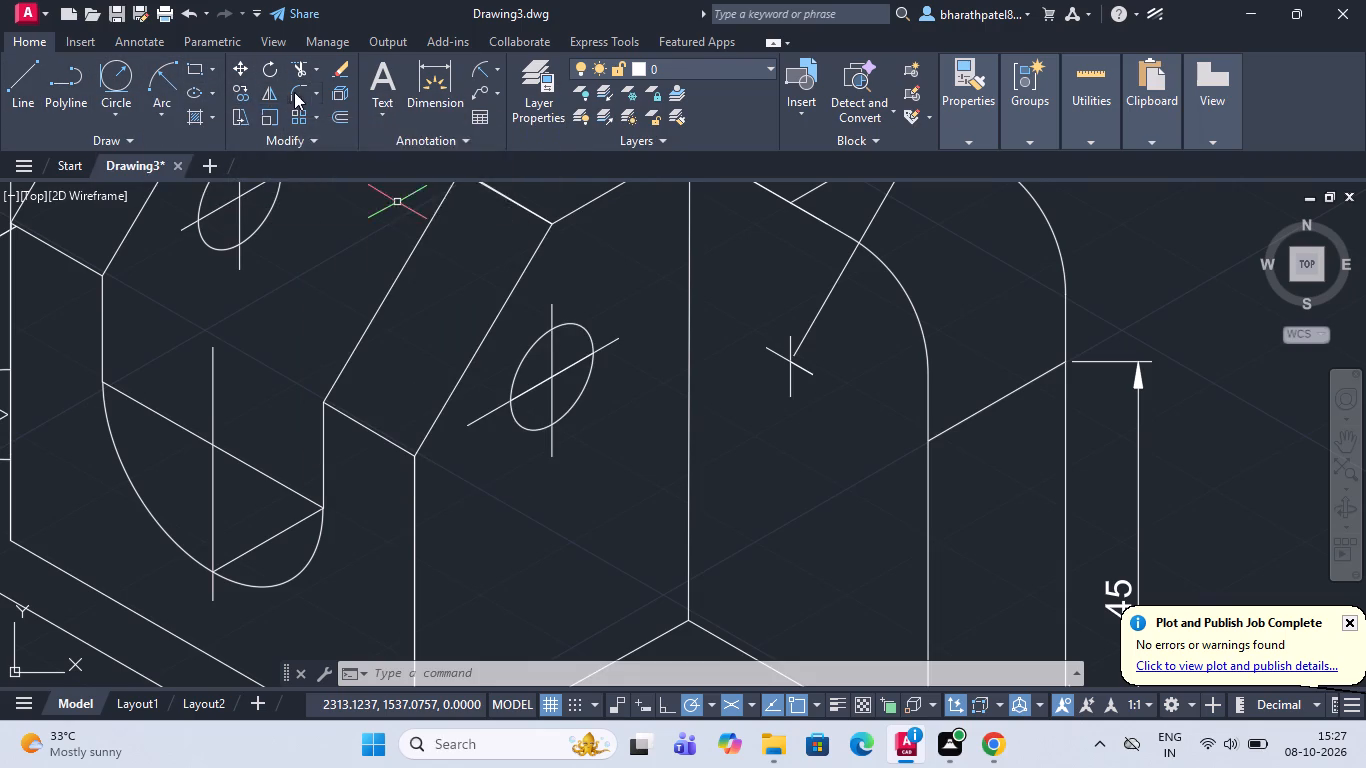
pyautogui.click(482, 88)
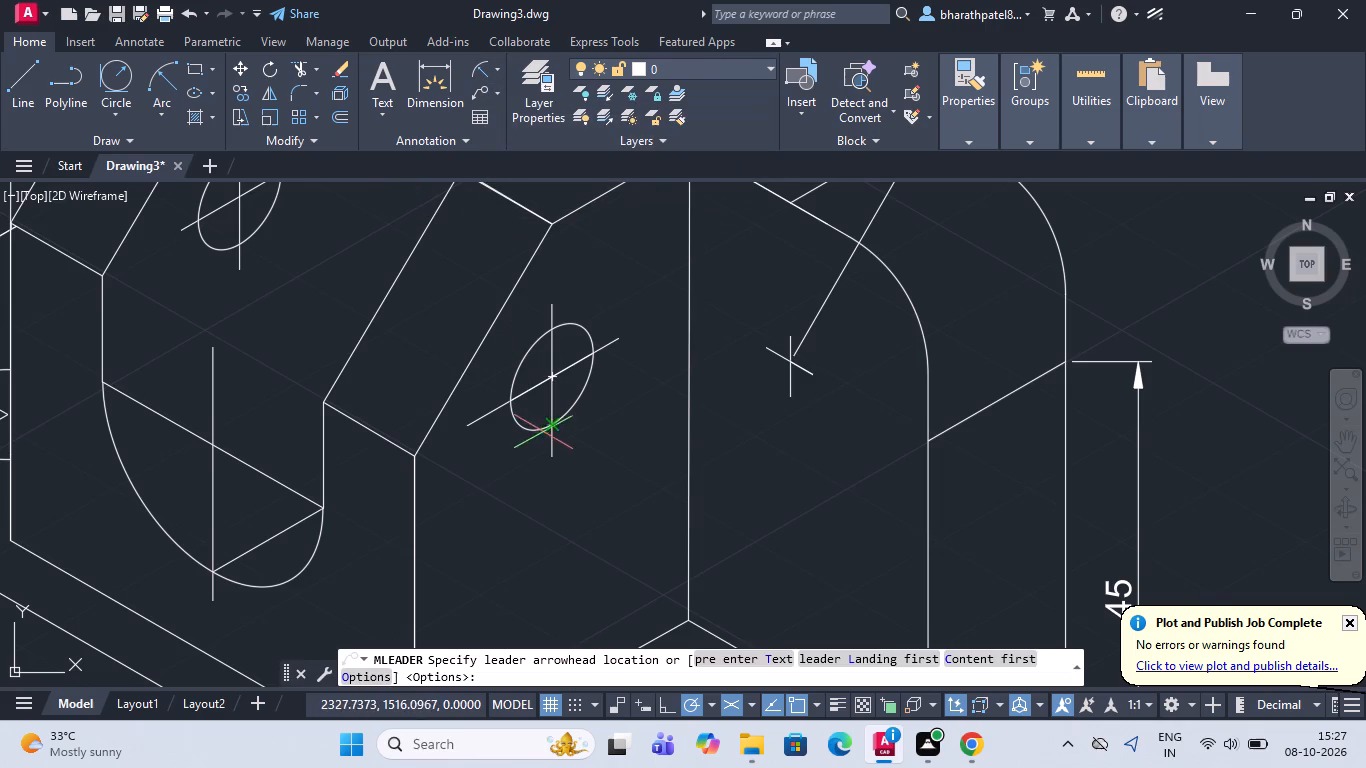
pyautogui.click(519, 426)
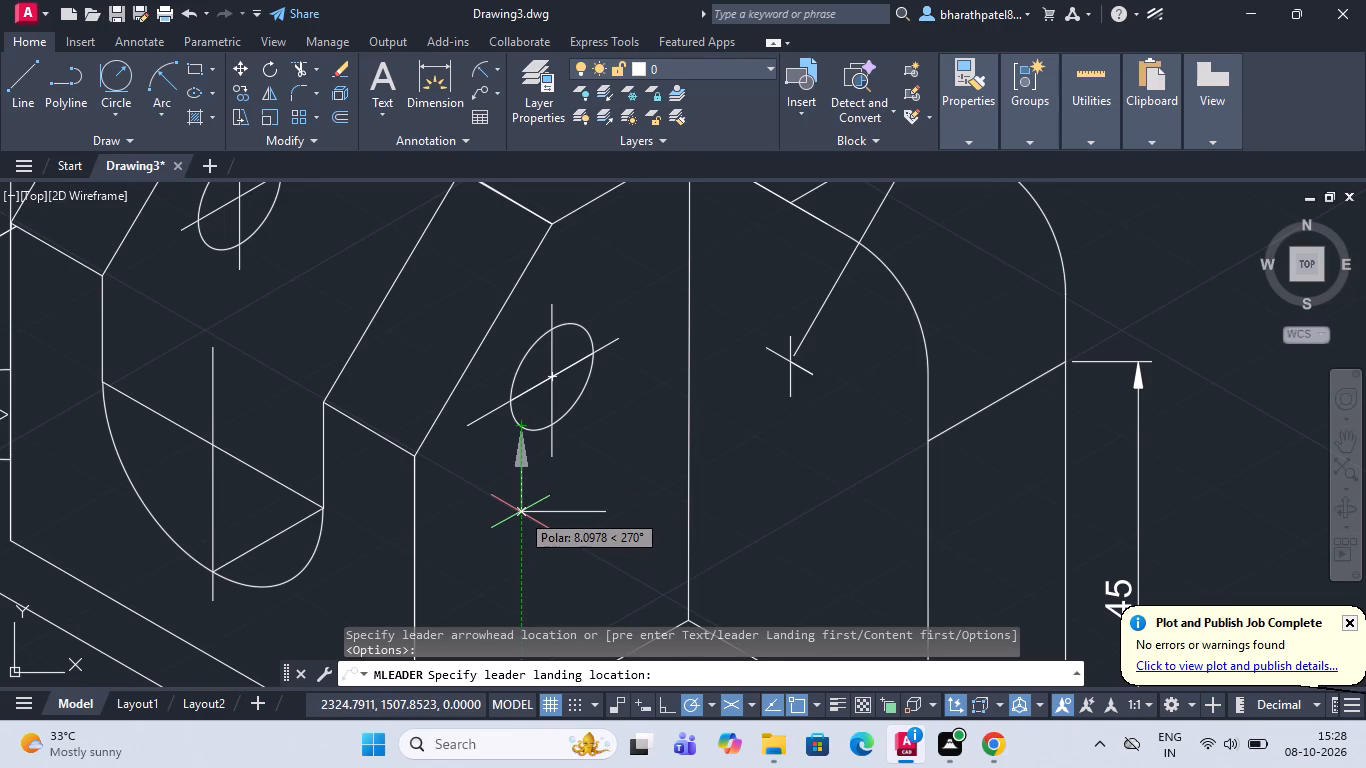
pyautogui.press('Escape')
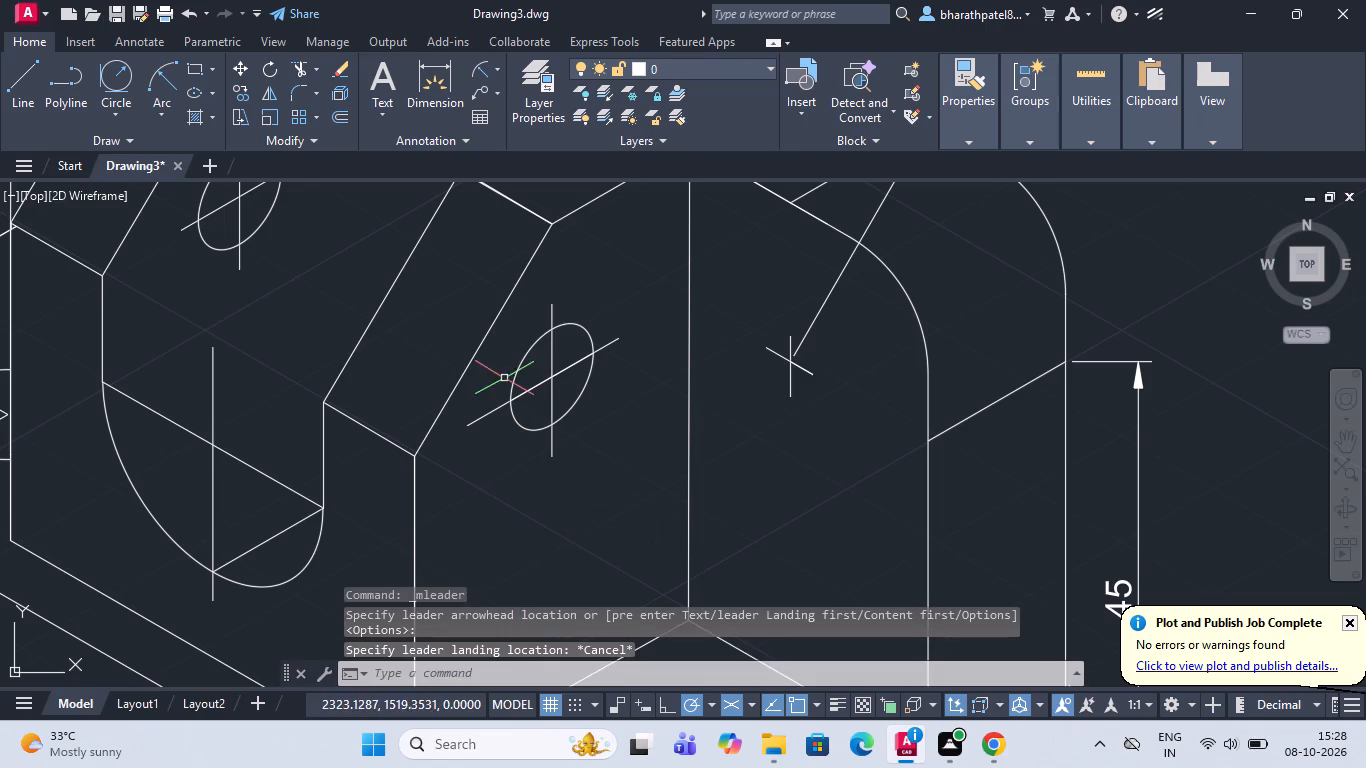
# Place a multileader from the centre of the front upright's hole, landing just below the hole on the upright's face.
pyautogui.click(483, 94)
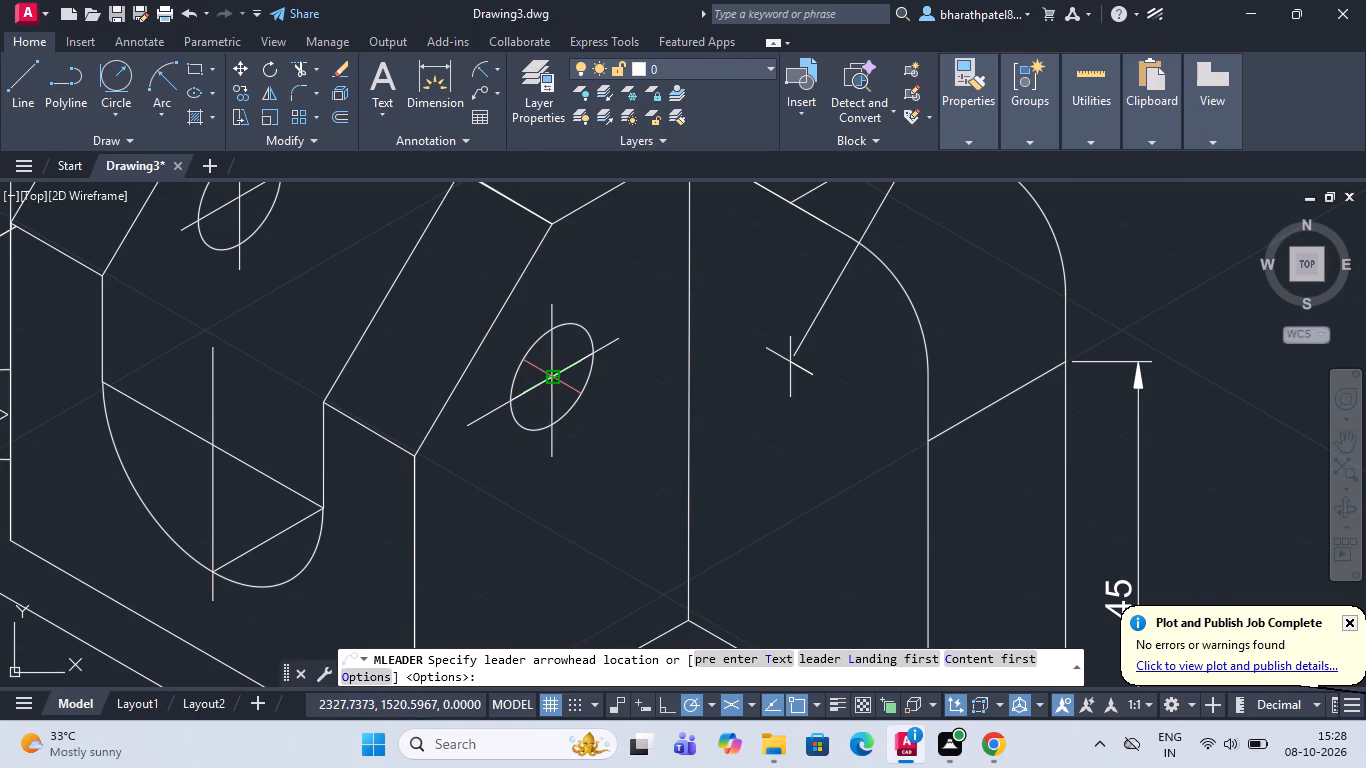
pyautogui.click(549, 375)
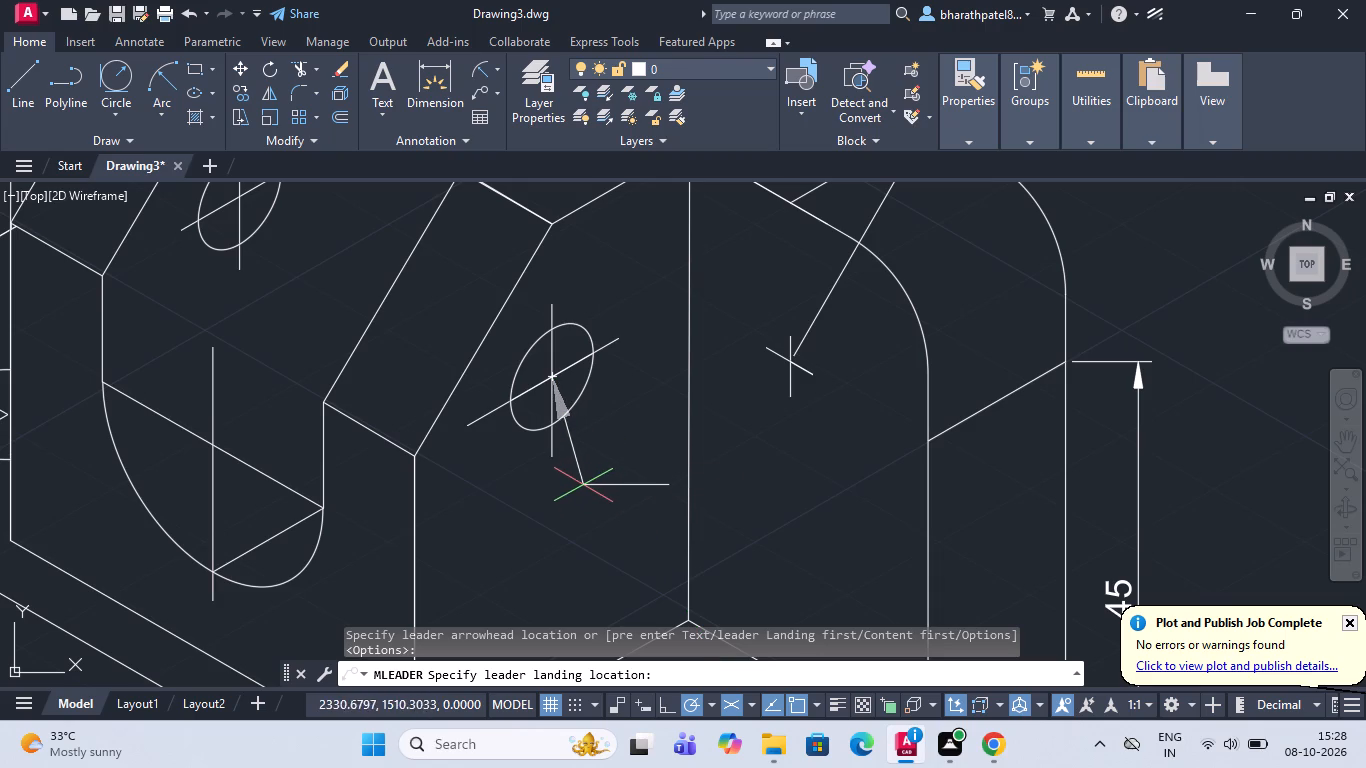
pyautogui.click(575, 457)
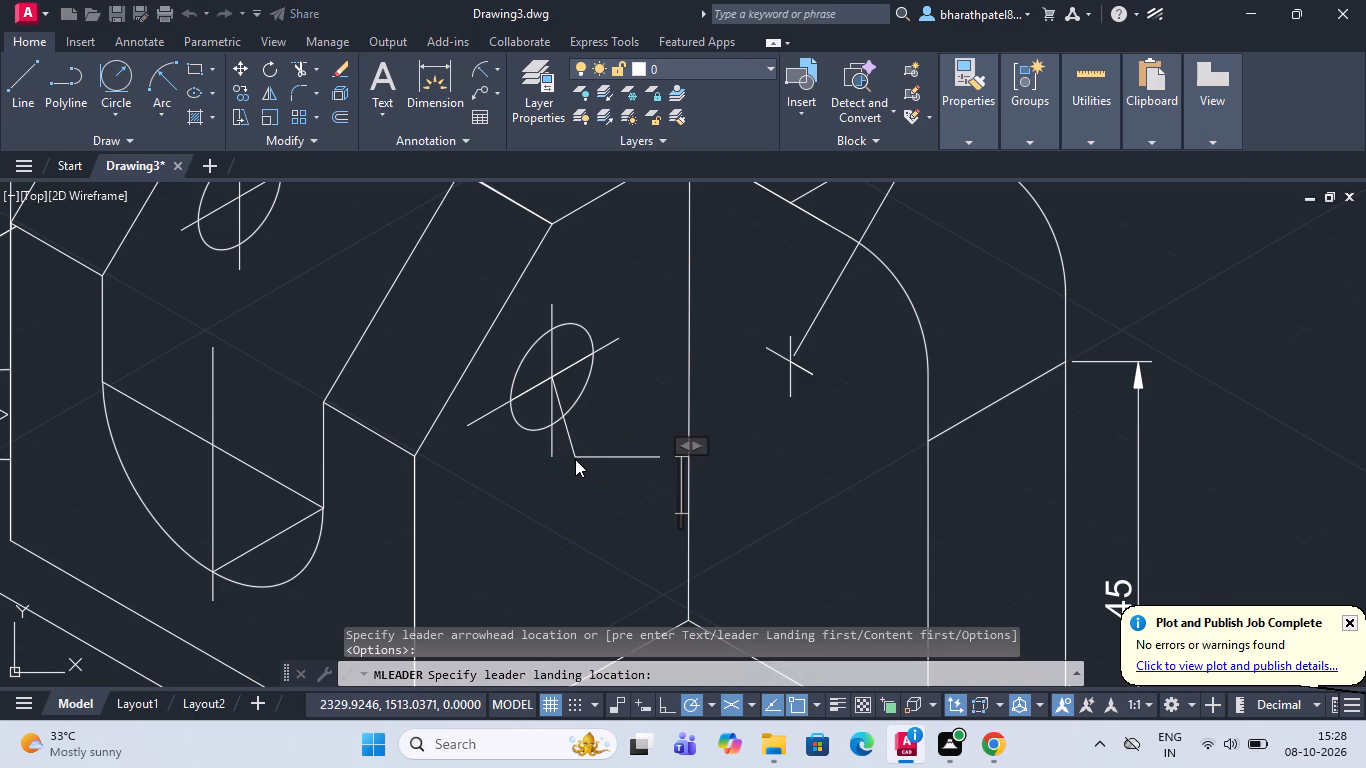
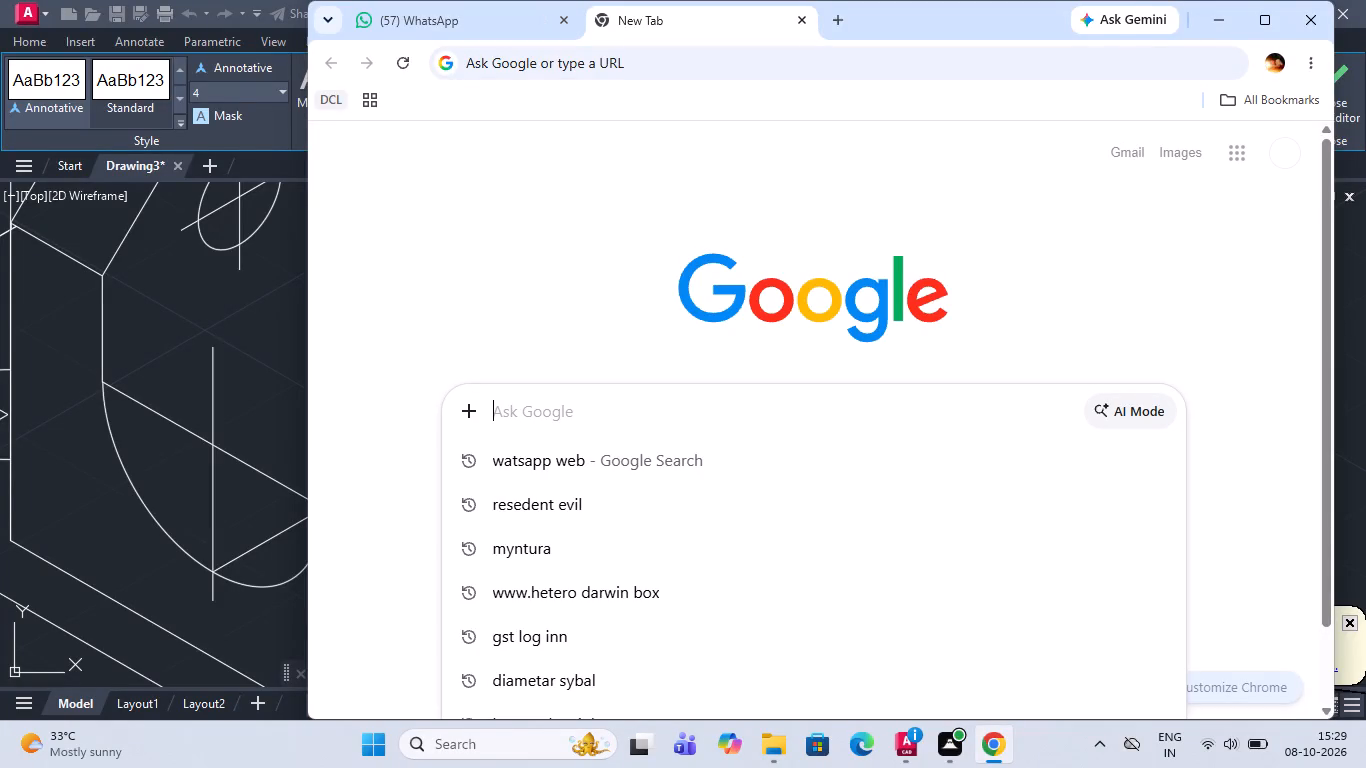
# Switch from the browser back to the bracket drawing in AutoCAD and bring up the general drafting and annotation tools.
pyautogui.click(278, 368)
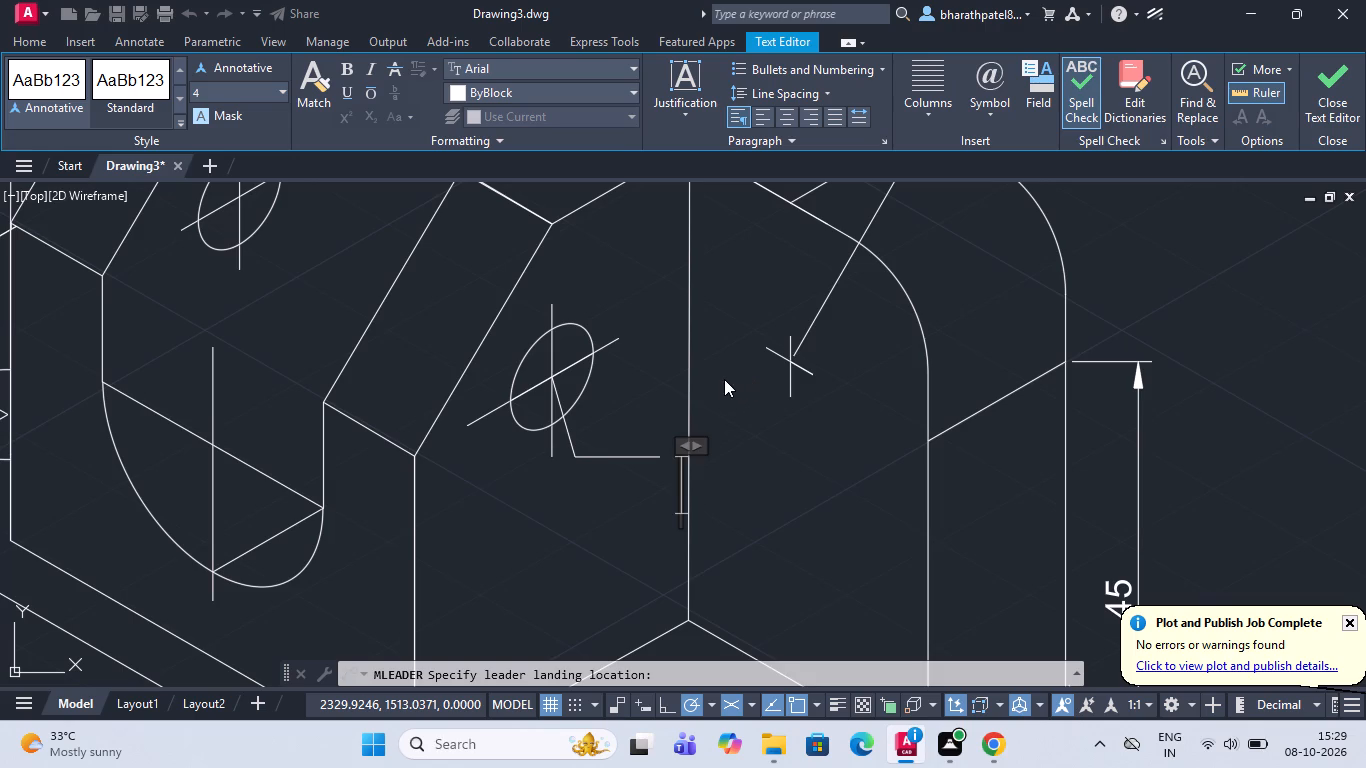
pyautogui.click(49, 46)
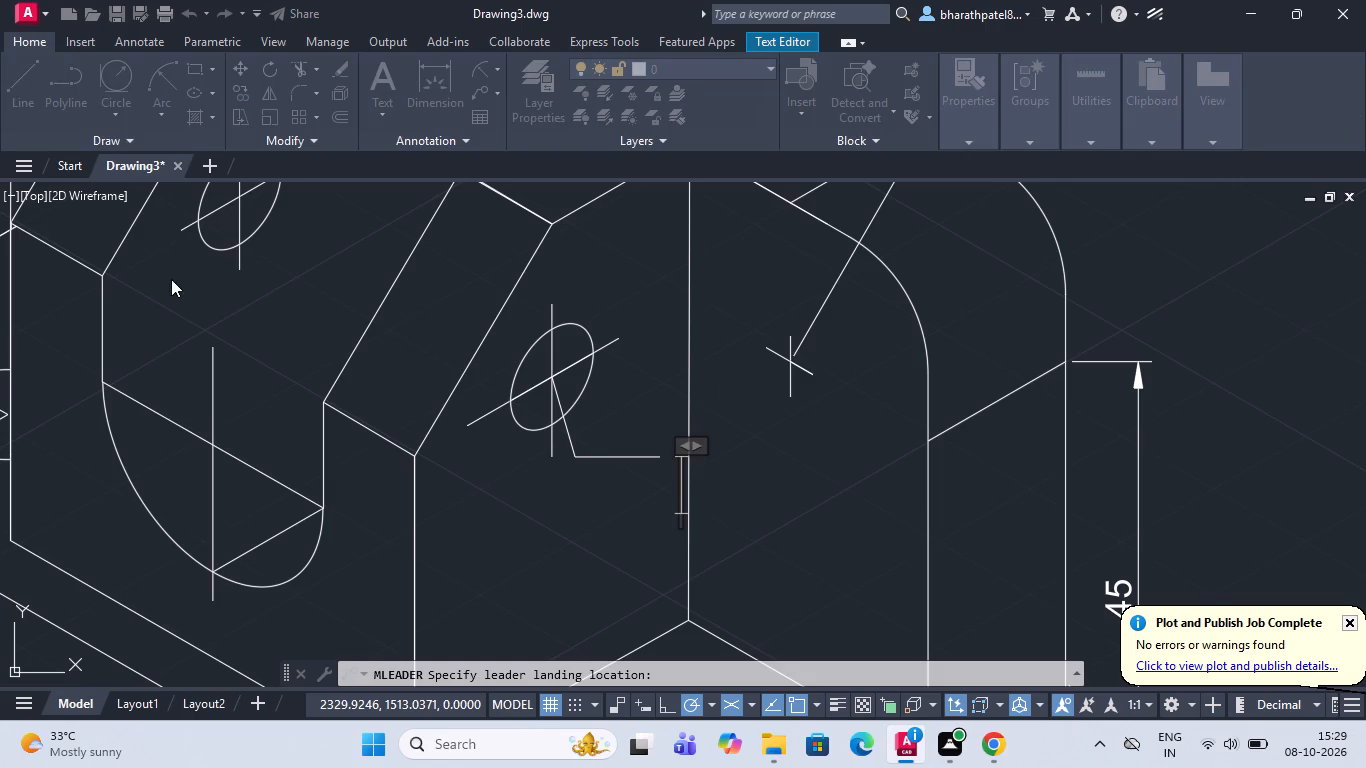
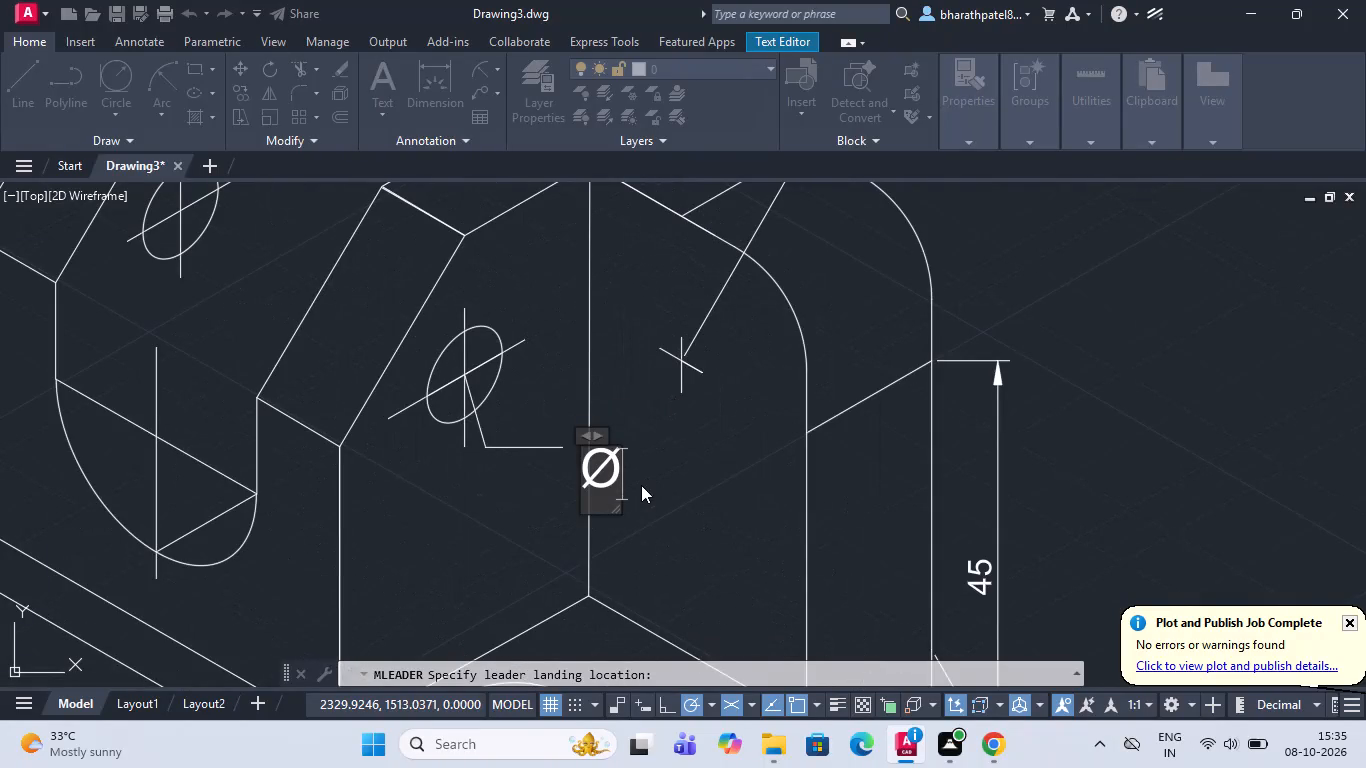
# Complete the leader note text for the hole in the front upright as Ø9, without extra blank lines.
pyautogui.press('9')
pyautogui.press('Return')
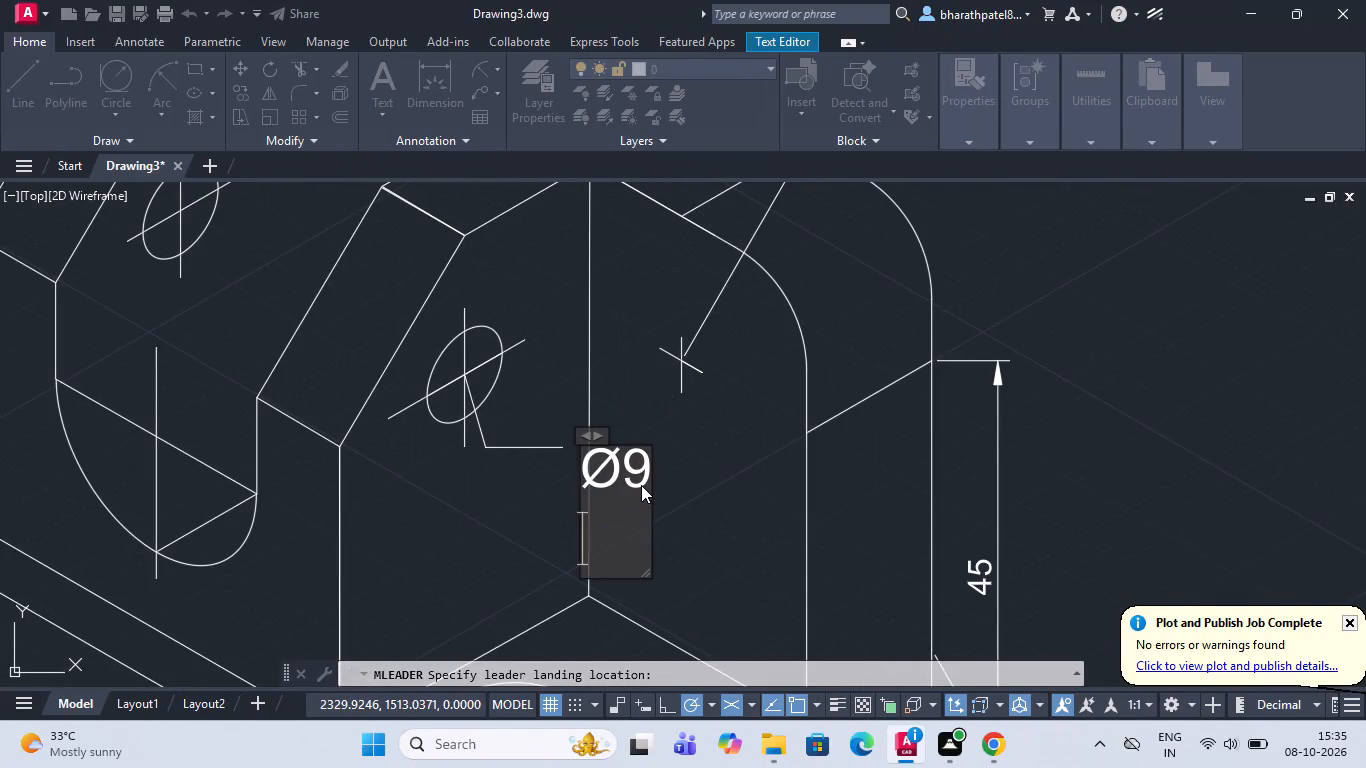
pyautogui.press('Return')
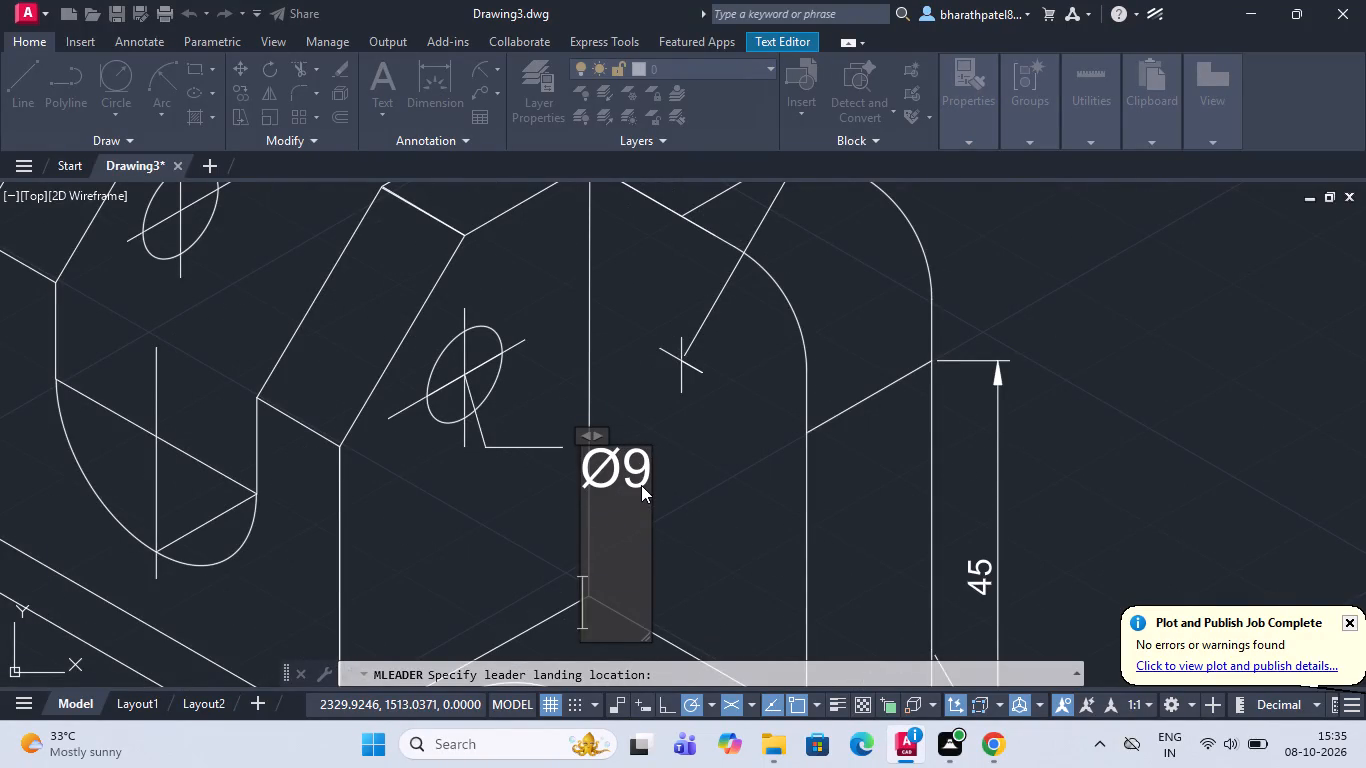
pyautogui.scroll(-2, 641, 485)
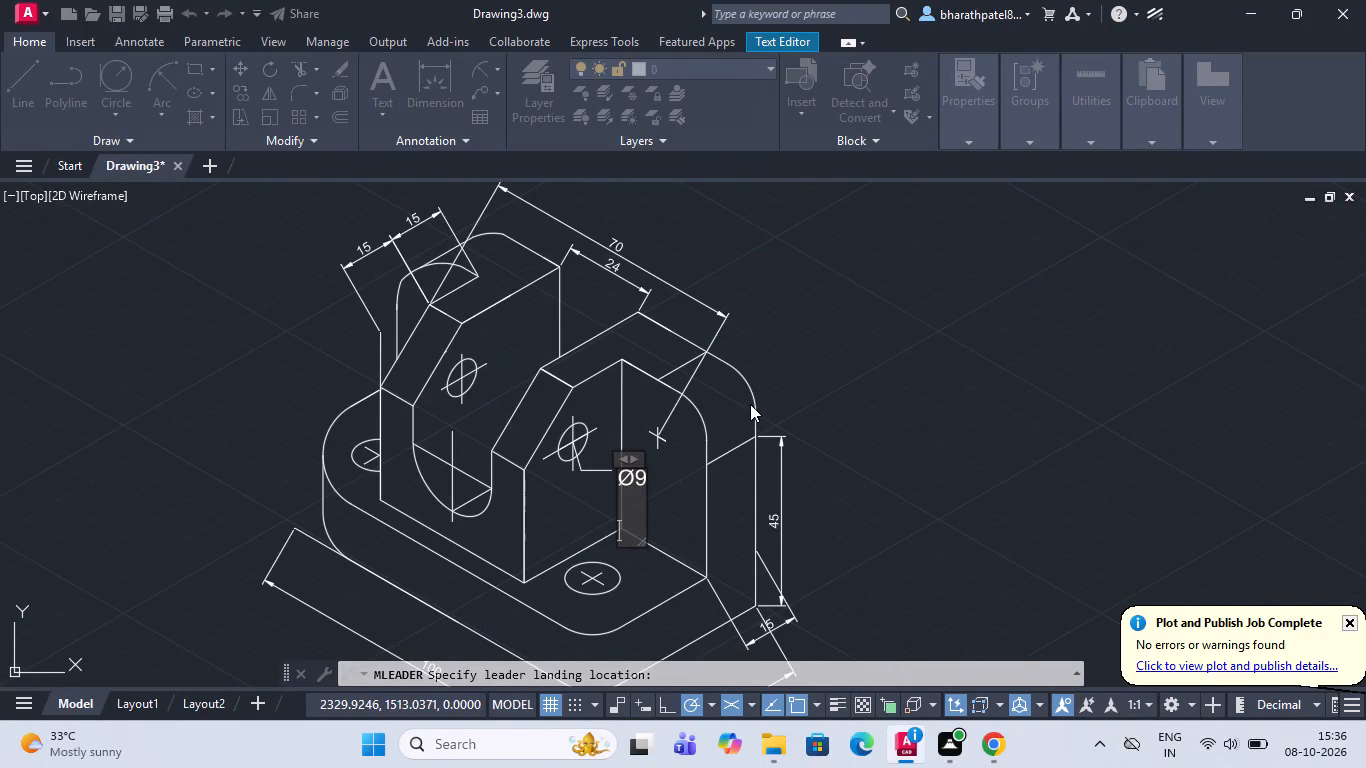
pyautogui.press('Escape')
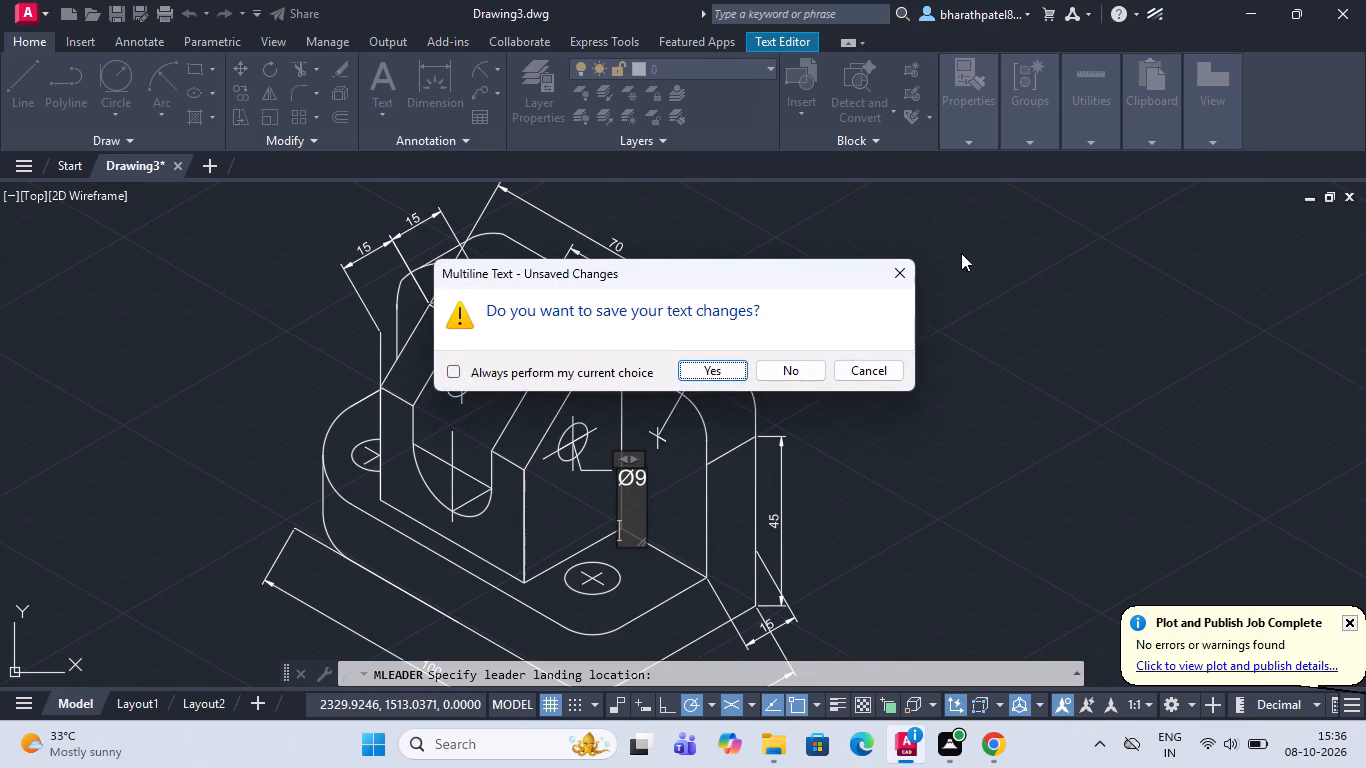
pyautogui.click(905, 277)
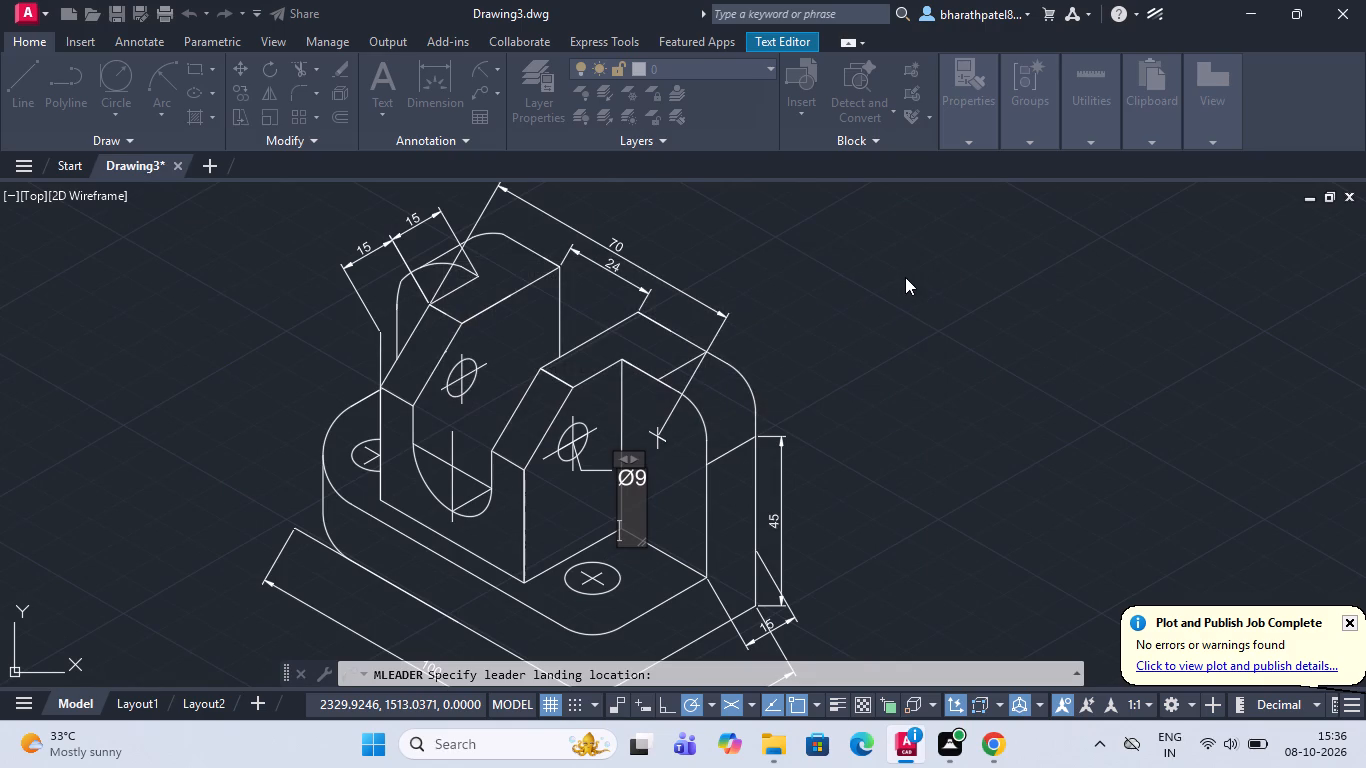
pyautogui.press('Return')
pyautogui.press('Return')
pyautogui.press('Return')
pyautogui.press('Return')
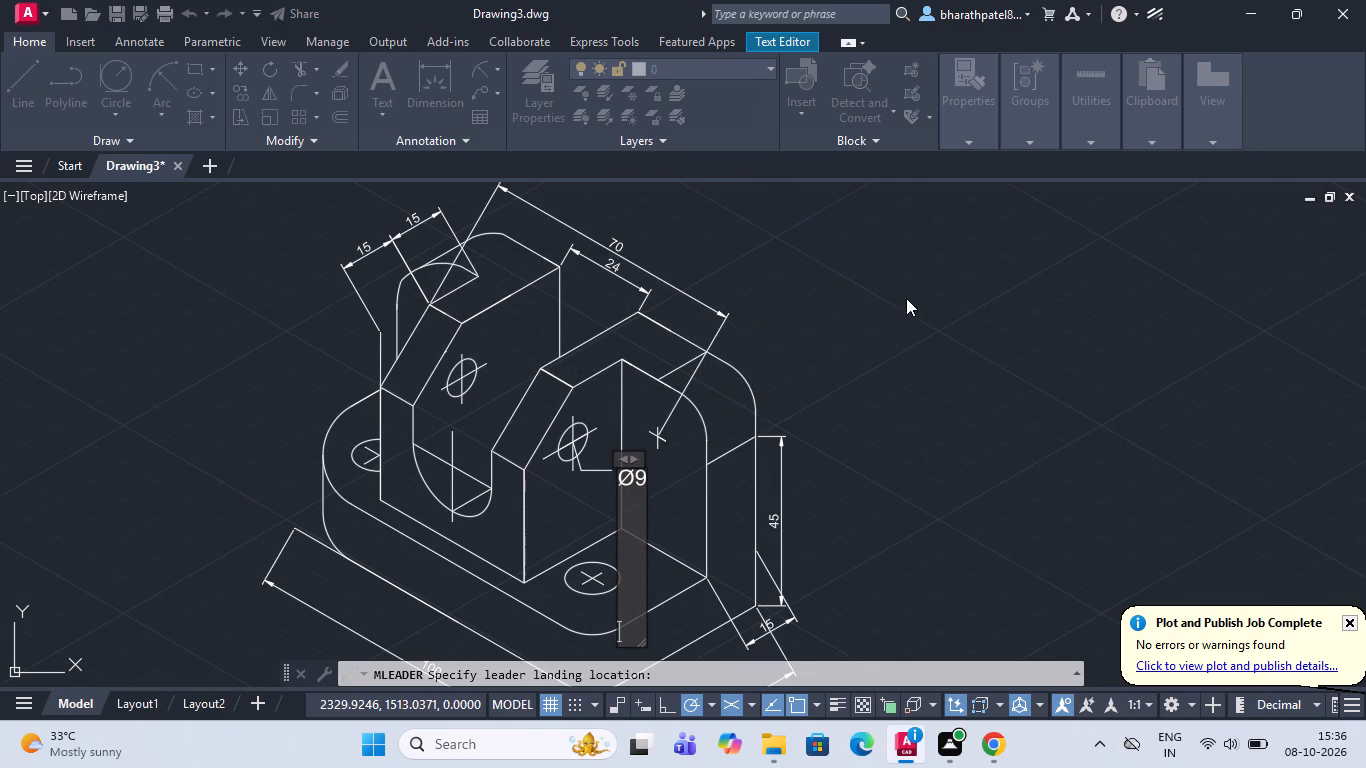
pyautogui.press('BackSpace')
pyautogui.press('BackSpace')
pyautogui.press('BackSpace')
pyautogui.press('BackSpace')
pyautogui.press('BackSpace')
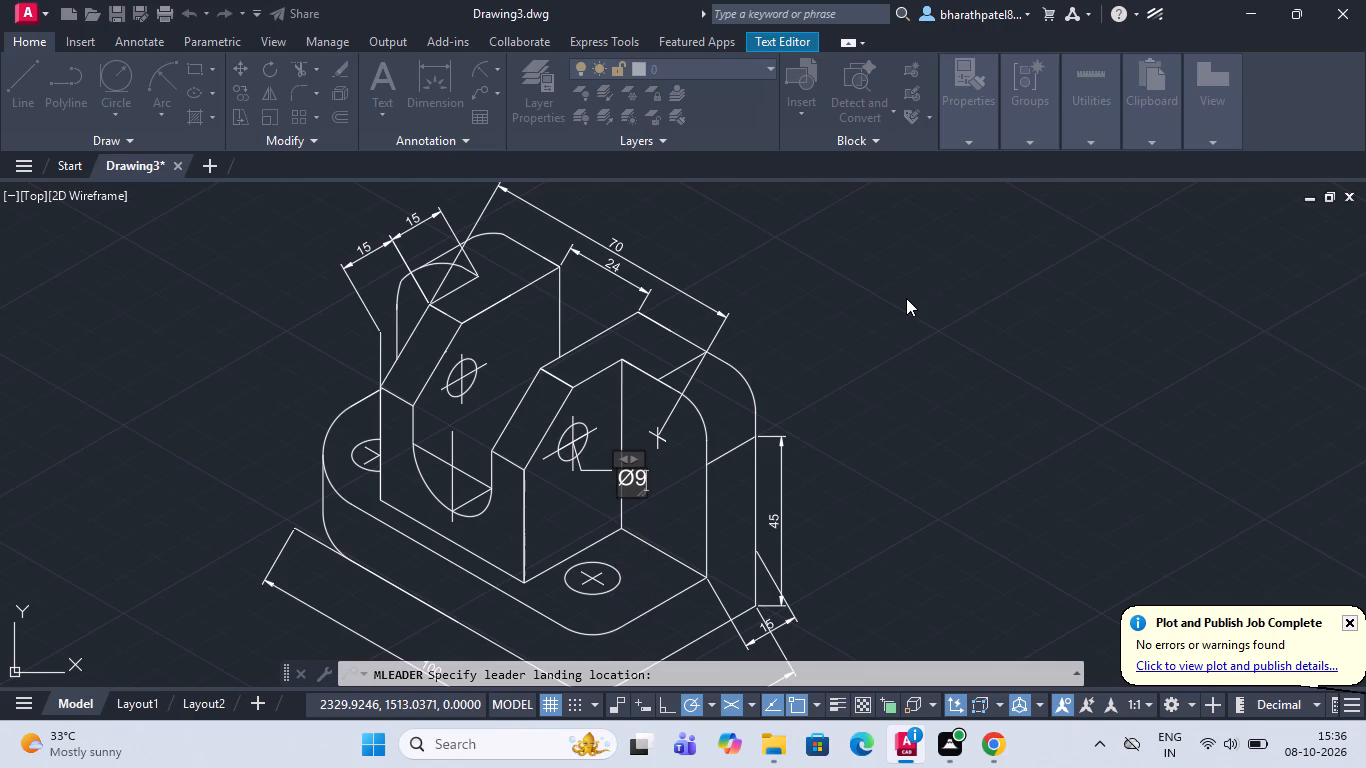
pyautogui.press('BackSpace')
pyautogui.click(823, 405)
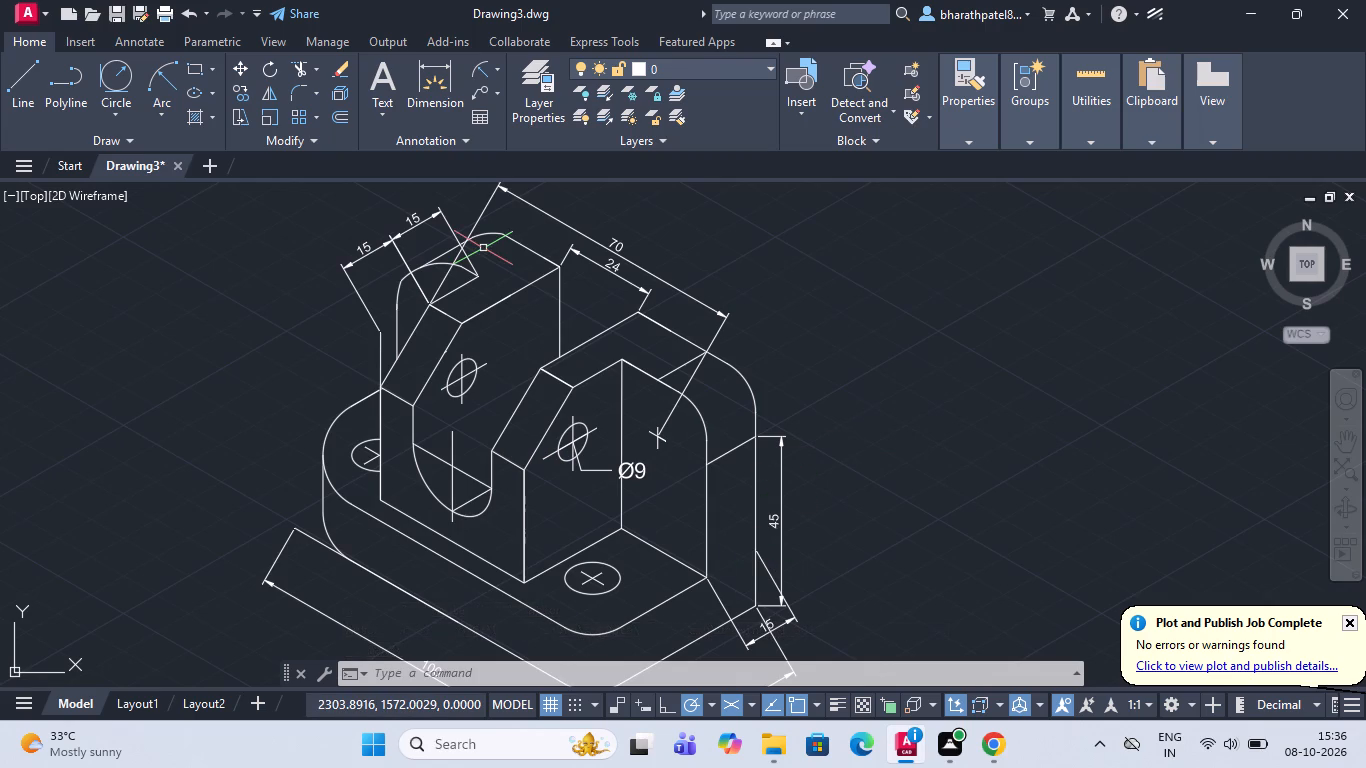
# Add a leader note reading R12 to the curved bottom edge of the U-shaped slot.
pyautogui.click(473, 93)
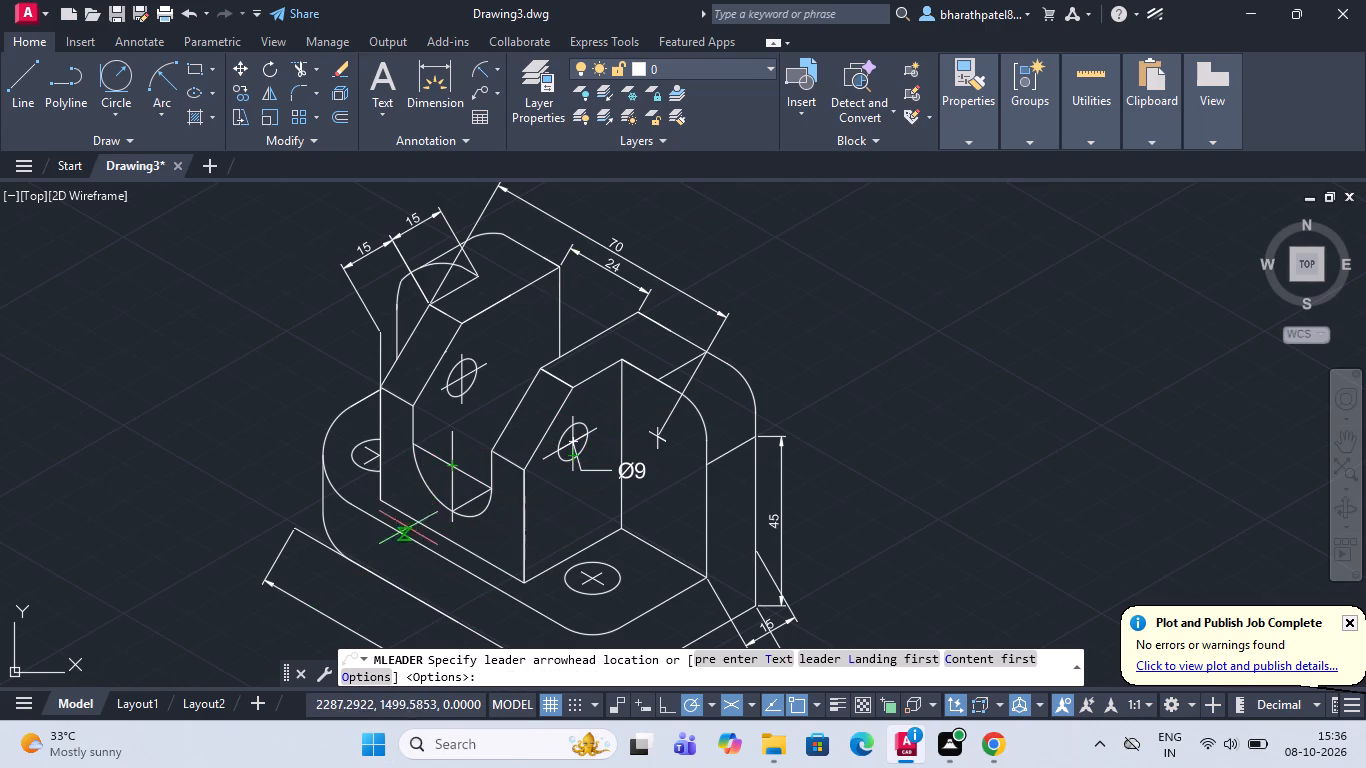
pyautogui.click(425, 483)
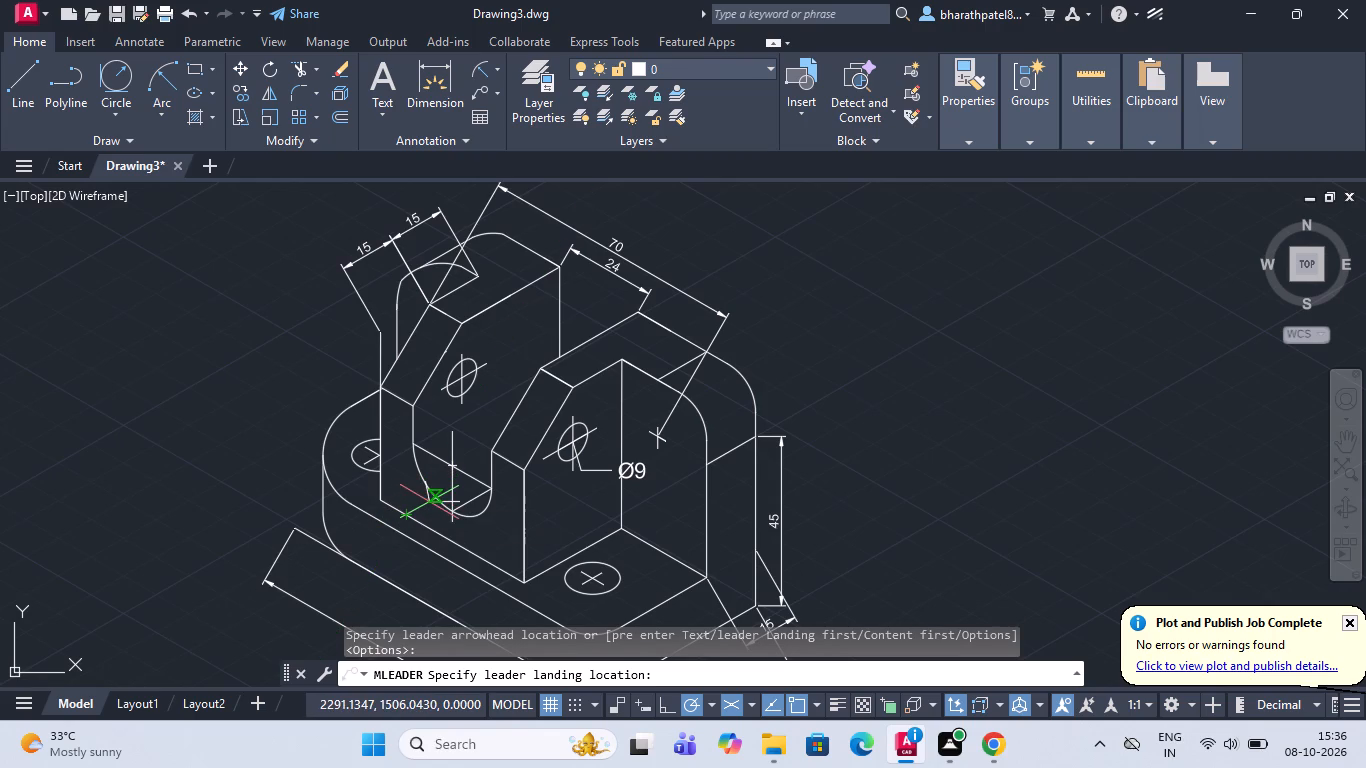
pyautogui.scroll(4, 429, 489)
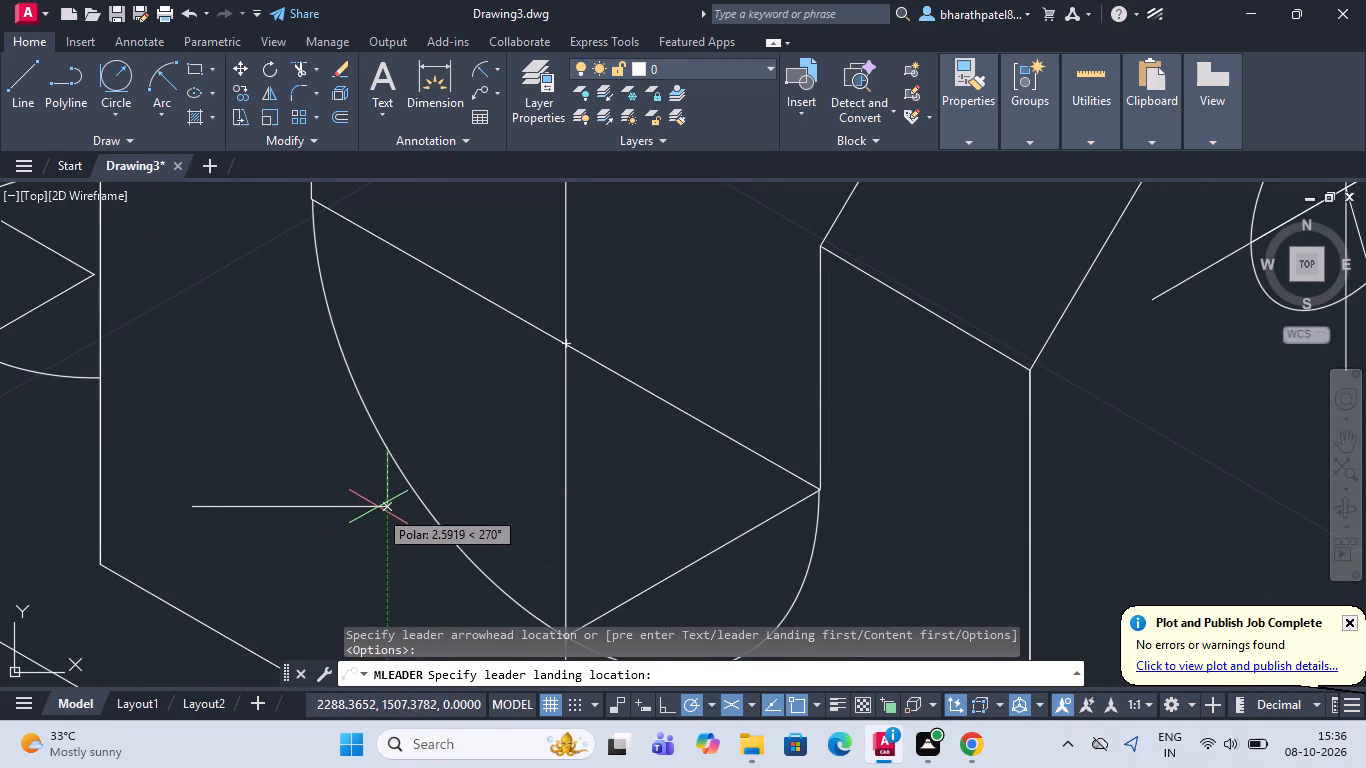
pyautogui.click(372, 499)
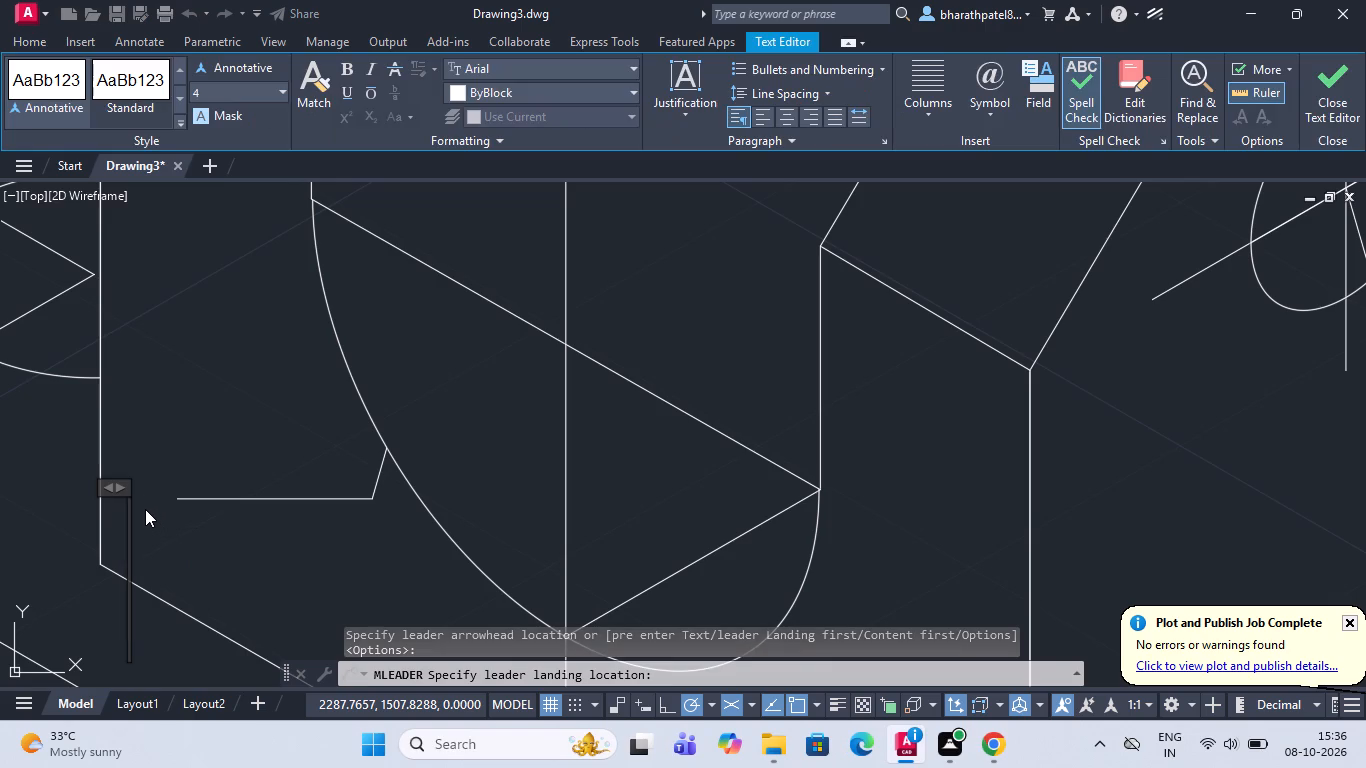
pyautogui.write('r12')
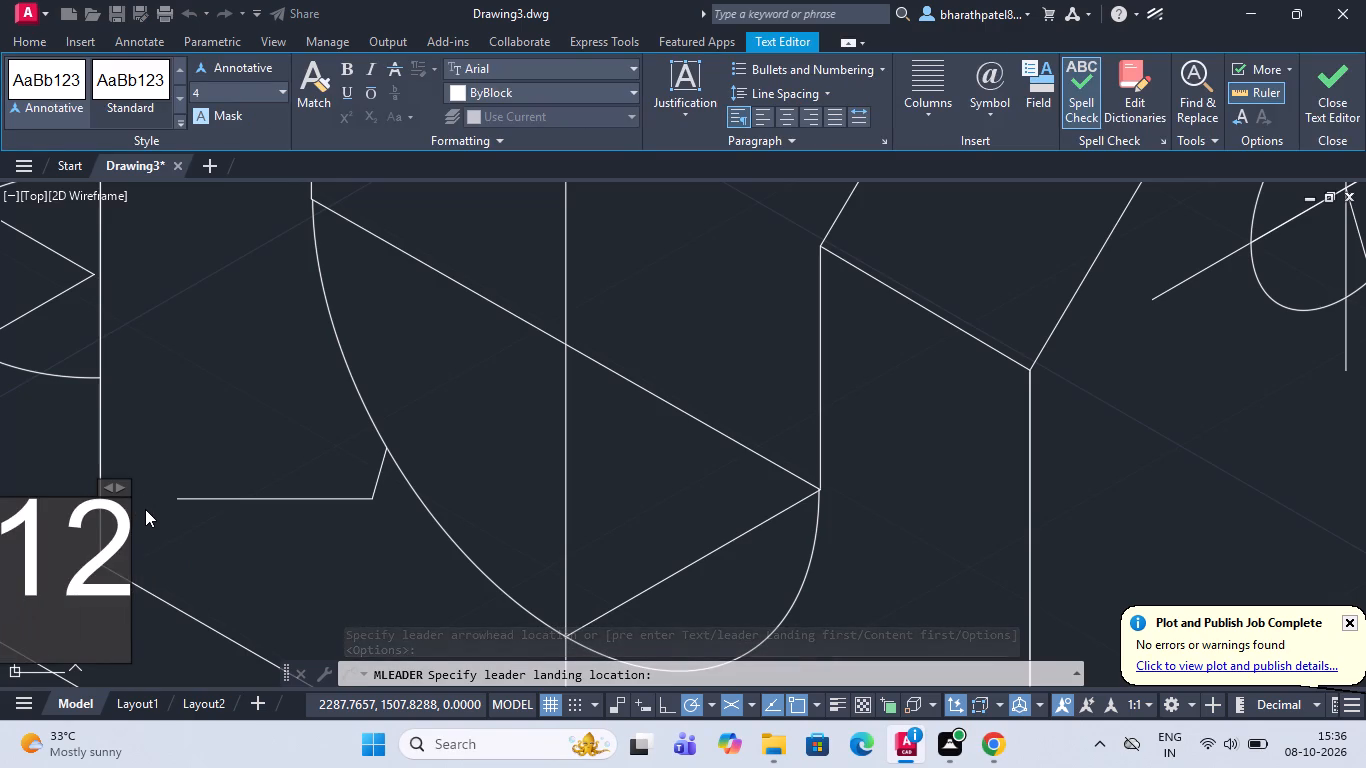
pyautogui.scroll(-4, 1, 506)
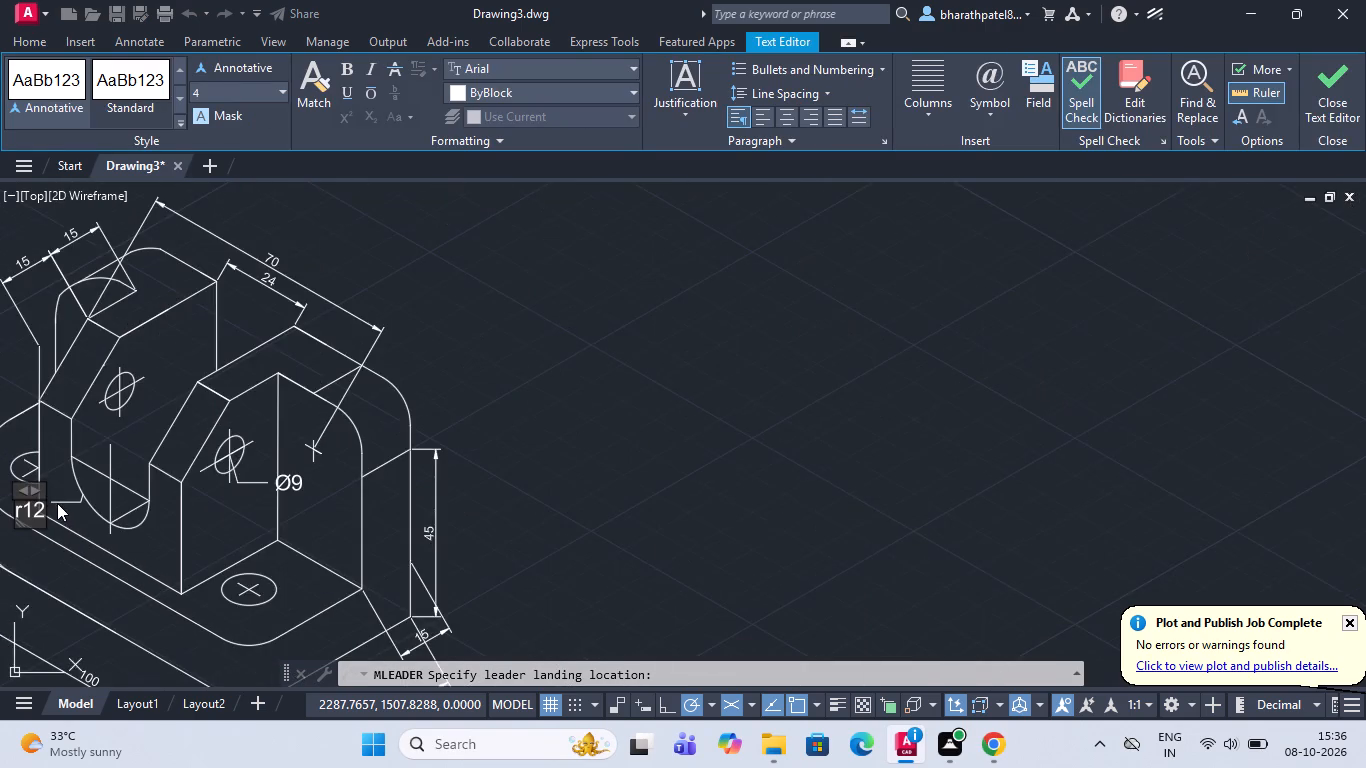
pyautogui.scroll(-1, 57, 503)
pyautogui.press('BackSpace')
pyautogui.press('BackSpace')
pyautogui.press('BackSpace')
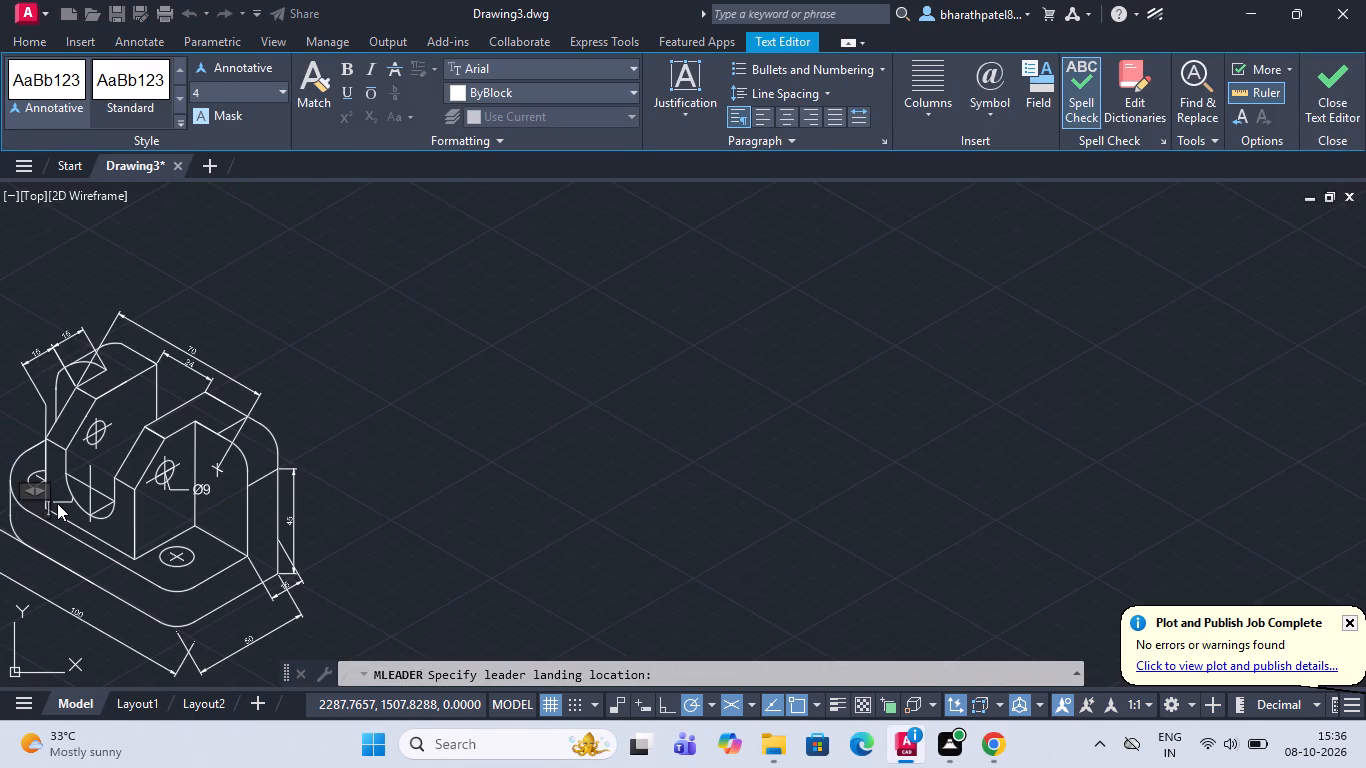
pyautogui.press('BackSpace')
pyautogui.hotkey('shift', 'r')
pyautogui.write('12')
pyautogui.press('Return')
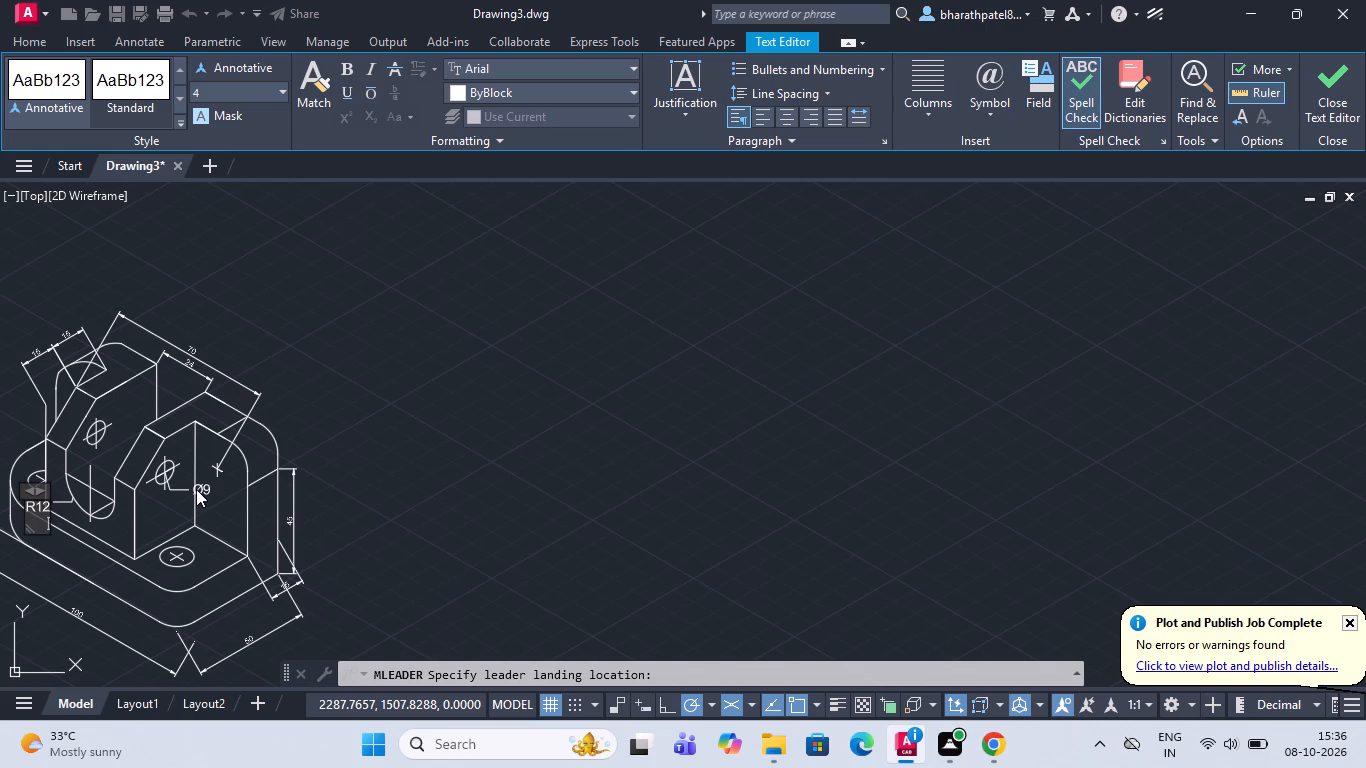
pyautogui.press('BackSpace')
pyautogui.press('Return')
pyautogui.press('BackSpace')
pyautogui.click(448, 413)
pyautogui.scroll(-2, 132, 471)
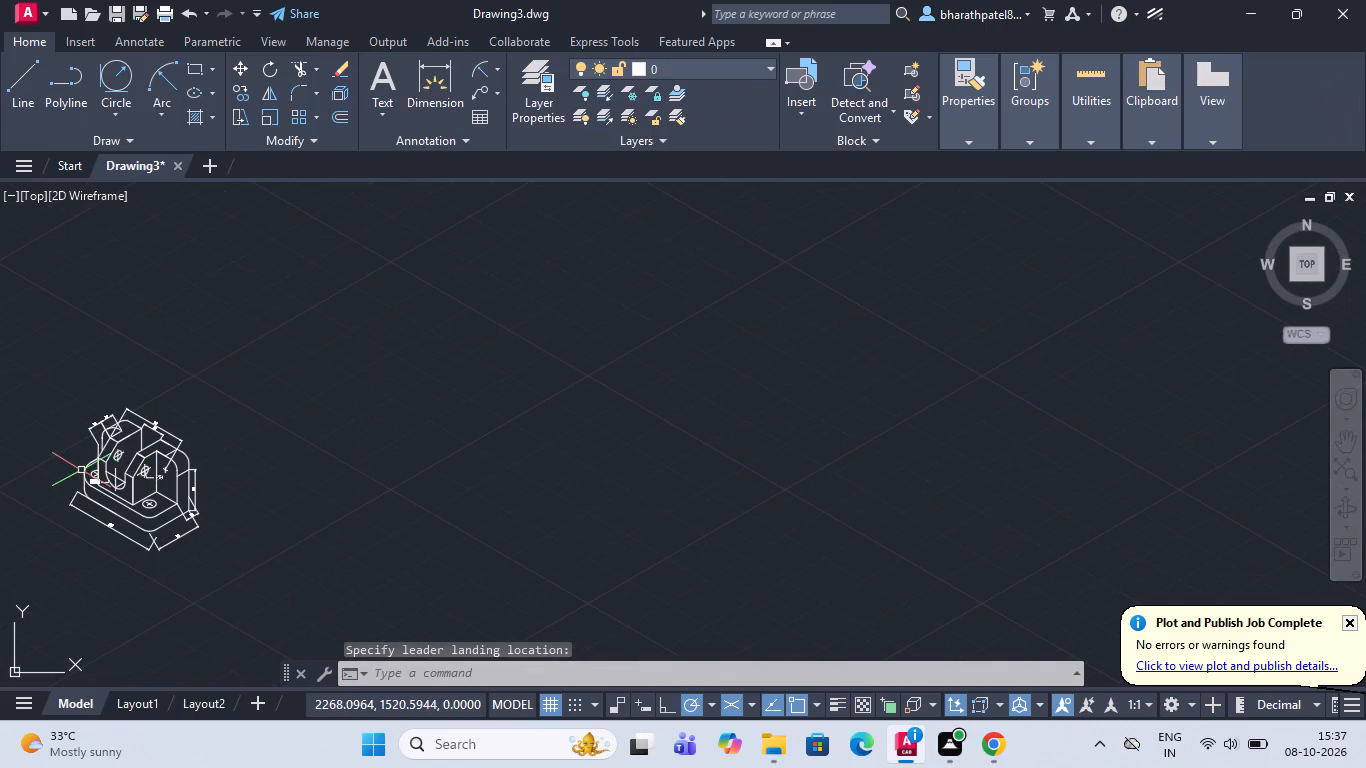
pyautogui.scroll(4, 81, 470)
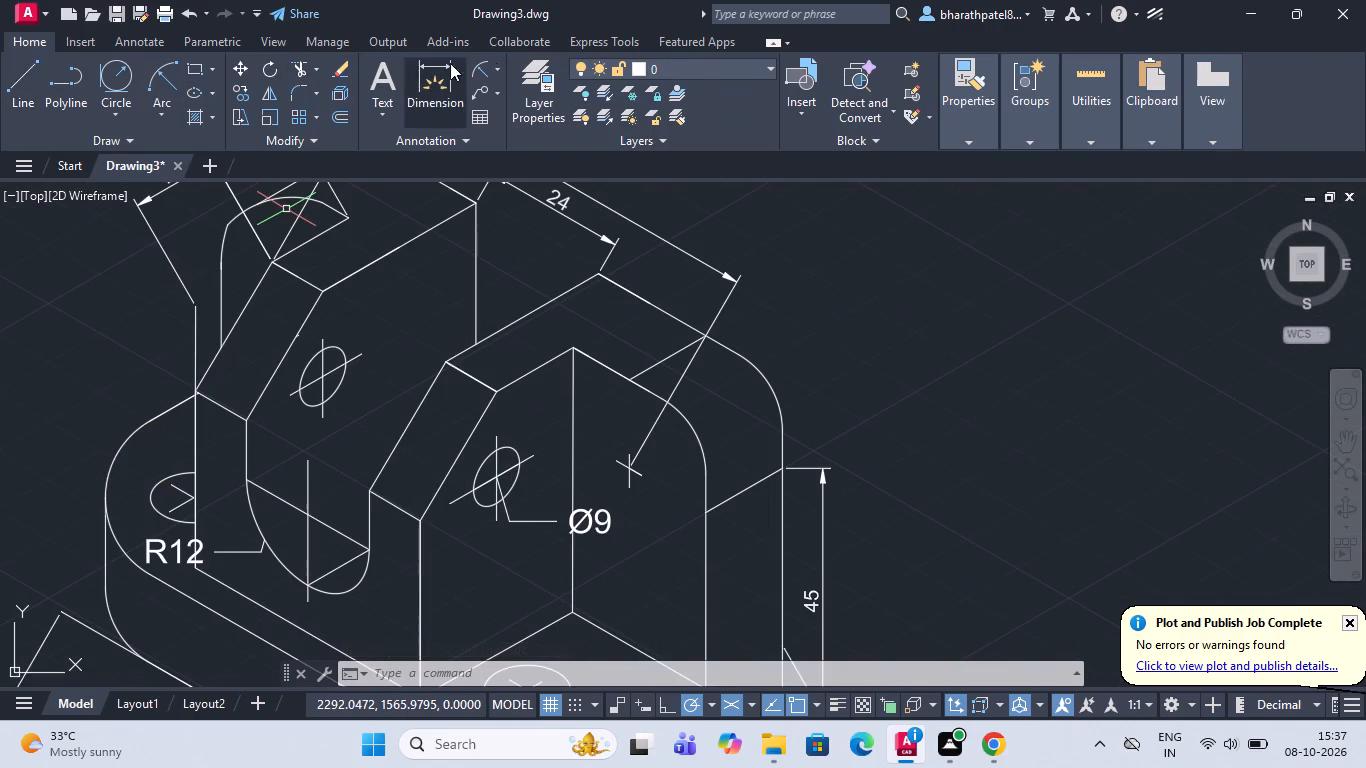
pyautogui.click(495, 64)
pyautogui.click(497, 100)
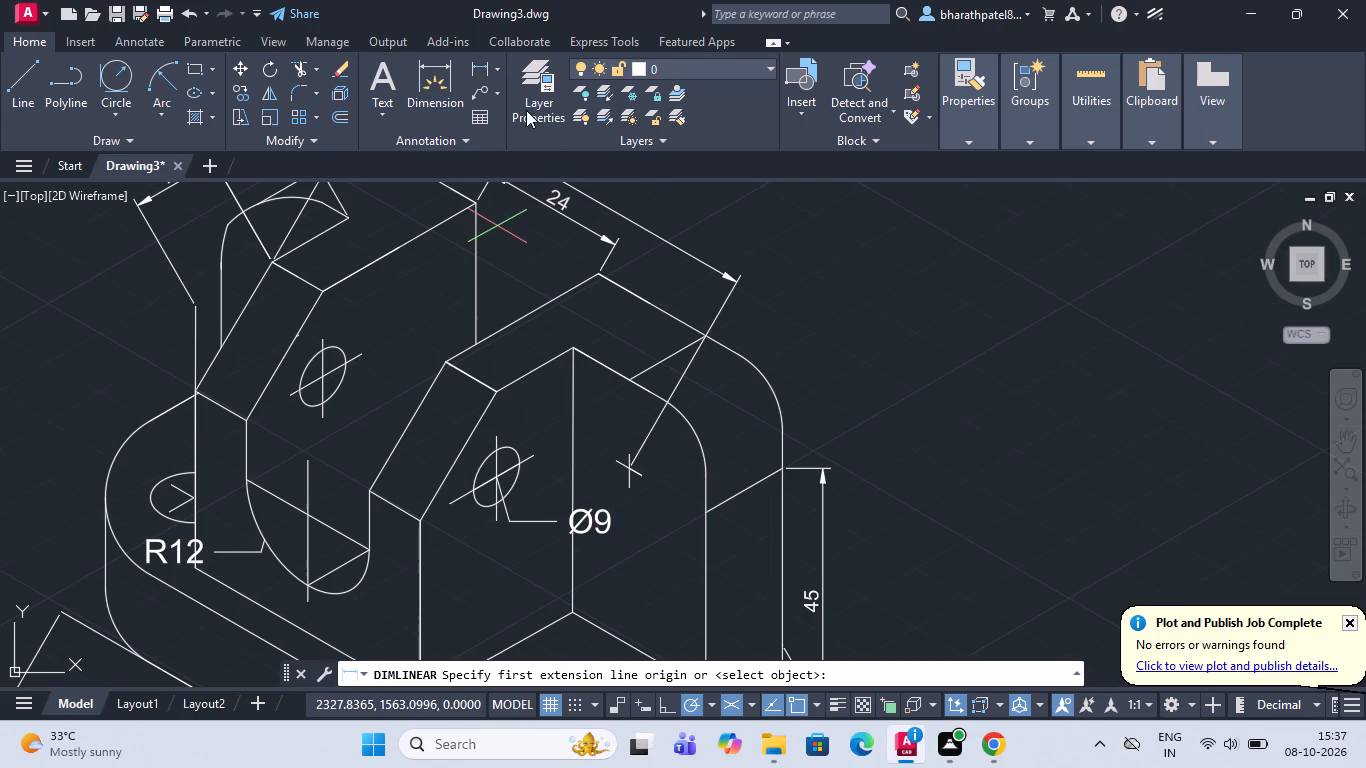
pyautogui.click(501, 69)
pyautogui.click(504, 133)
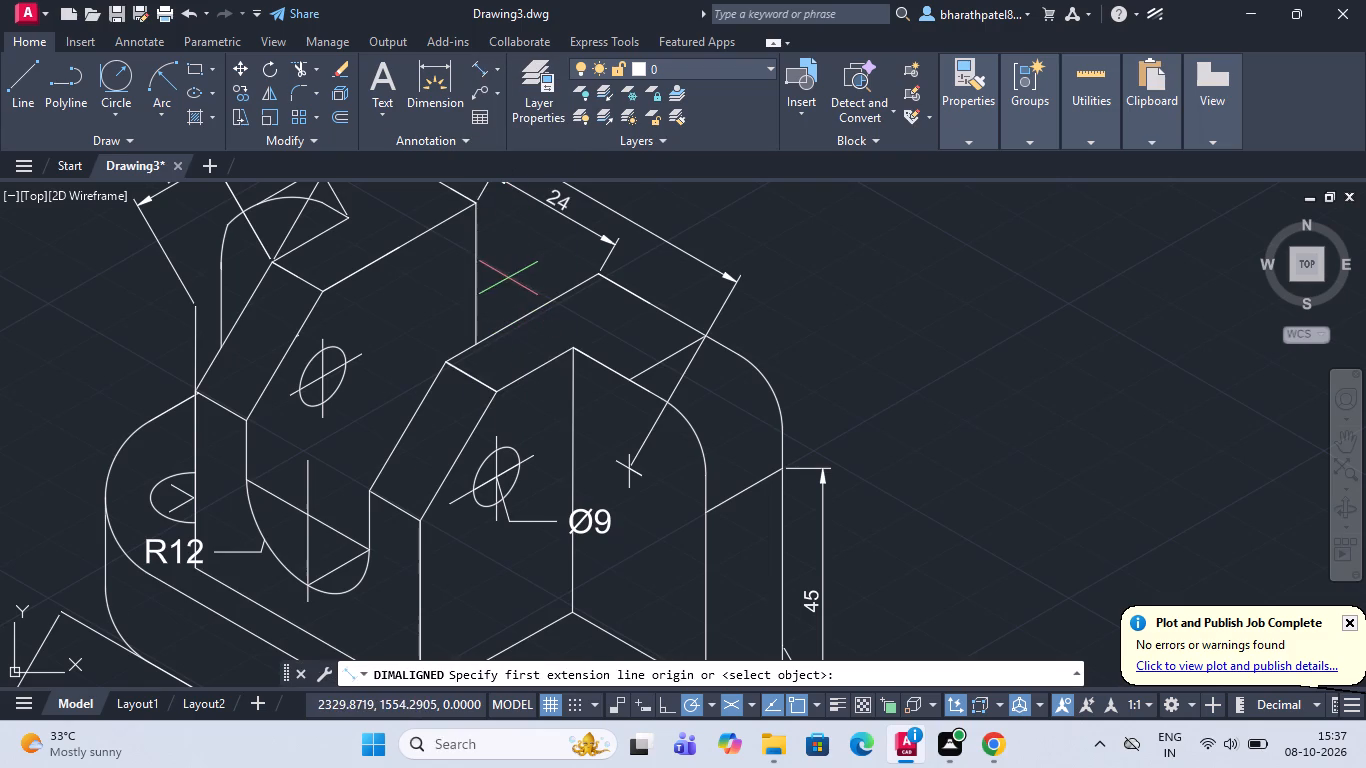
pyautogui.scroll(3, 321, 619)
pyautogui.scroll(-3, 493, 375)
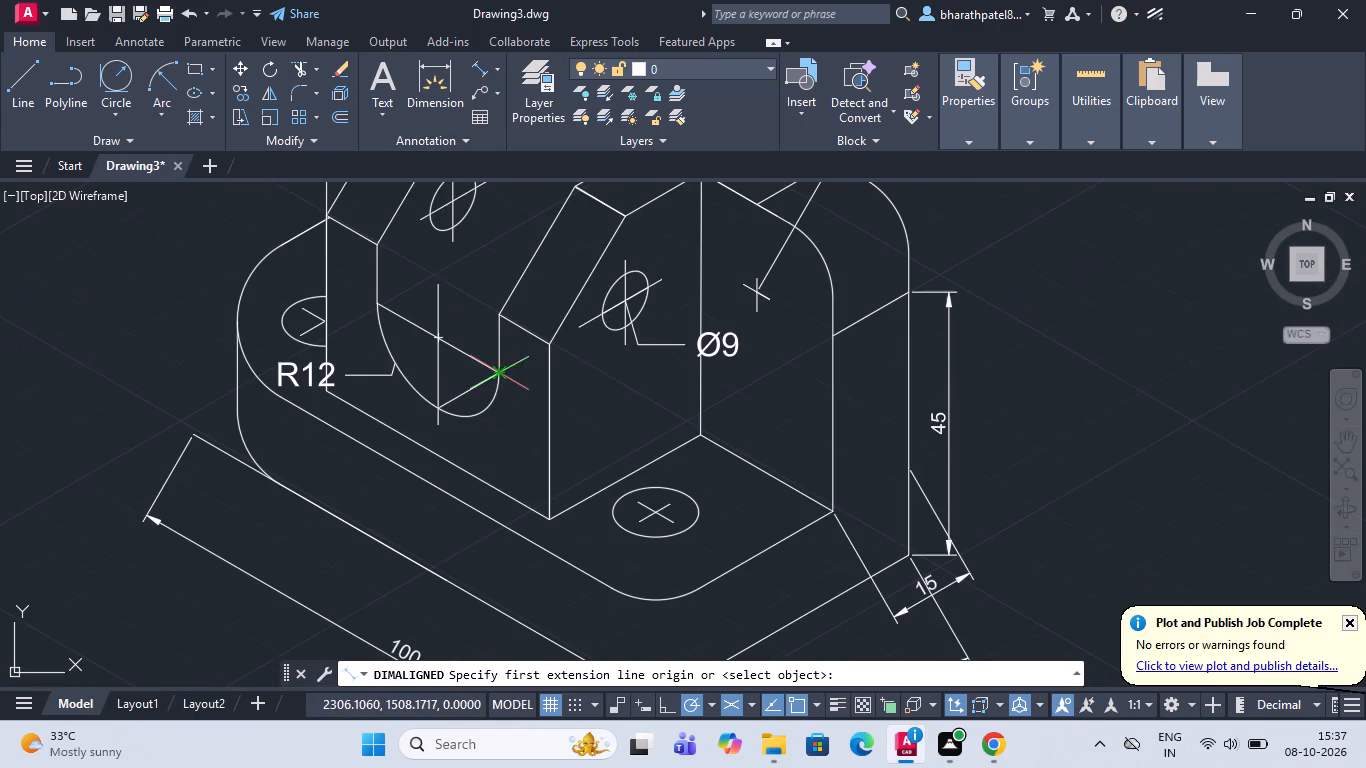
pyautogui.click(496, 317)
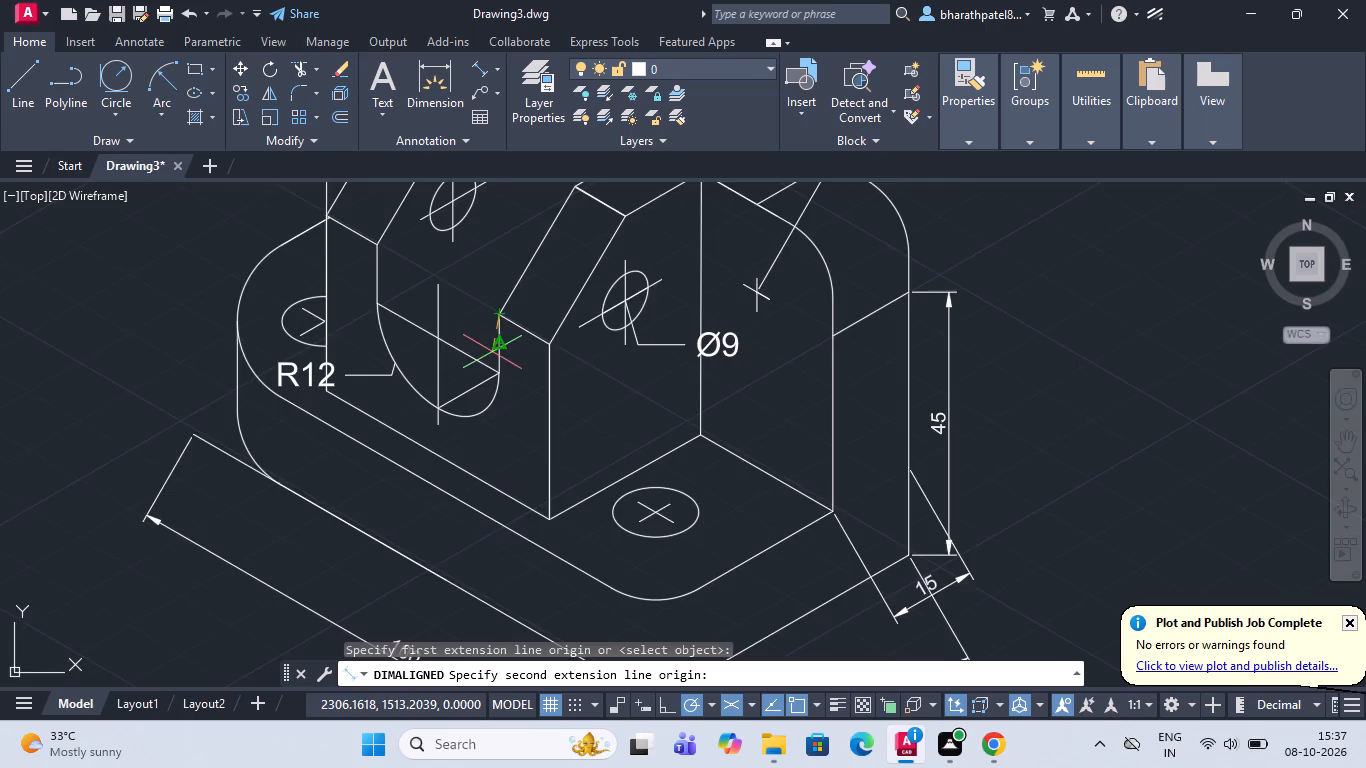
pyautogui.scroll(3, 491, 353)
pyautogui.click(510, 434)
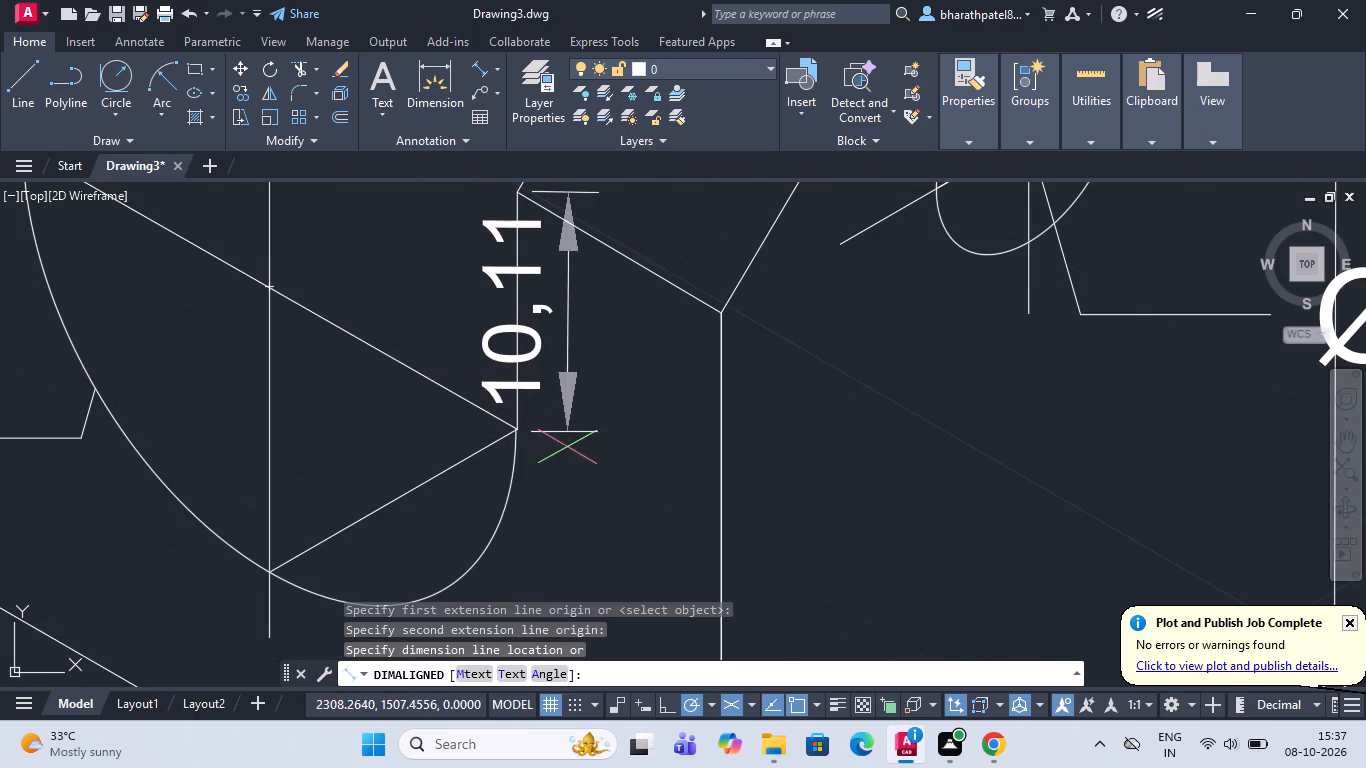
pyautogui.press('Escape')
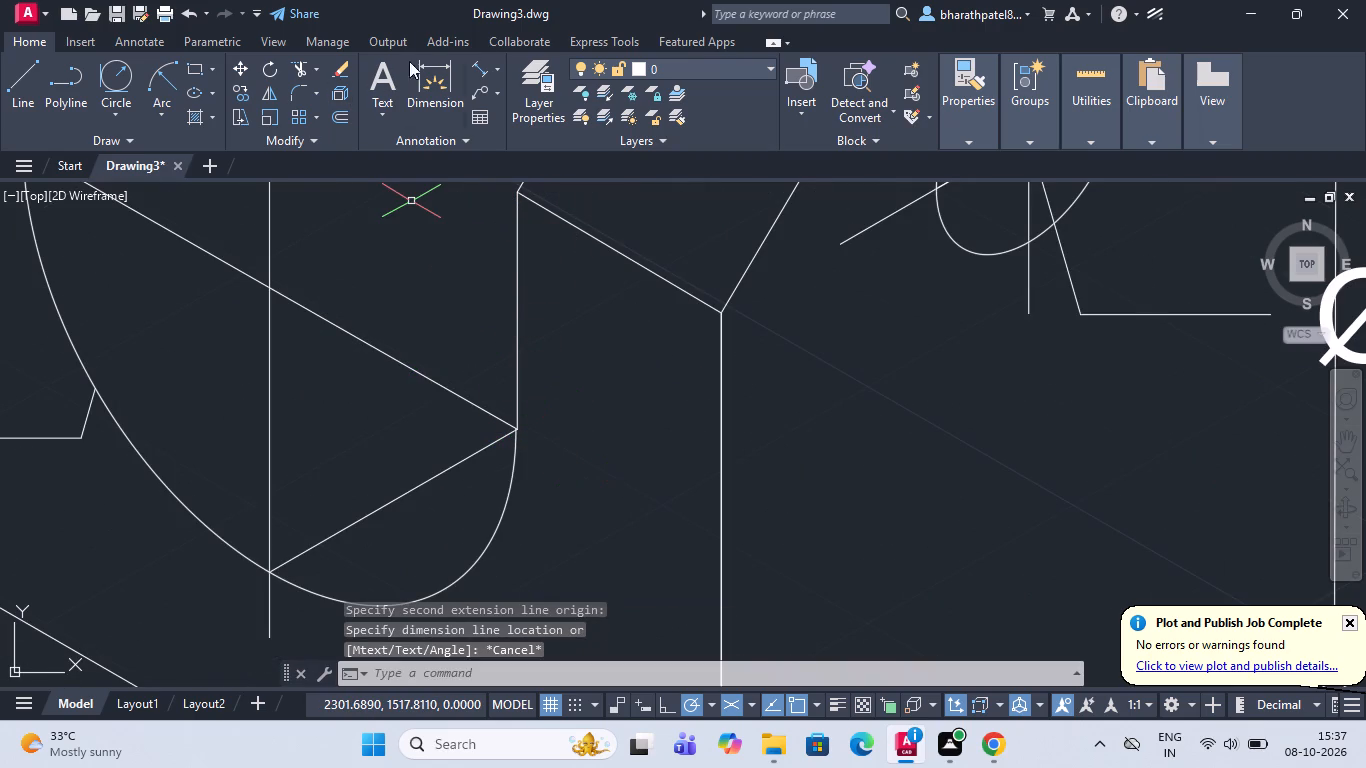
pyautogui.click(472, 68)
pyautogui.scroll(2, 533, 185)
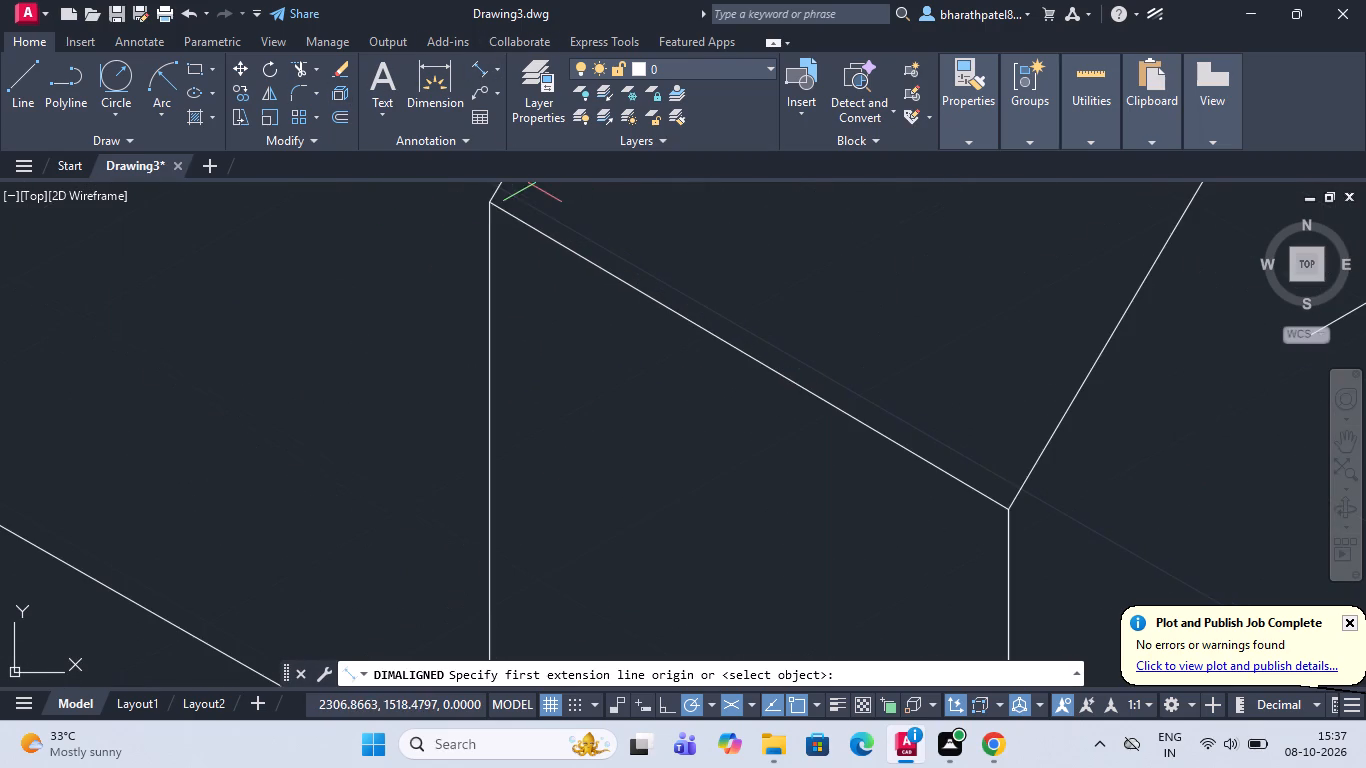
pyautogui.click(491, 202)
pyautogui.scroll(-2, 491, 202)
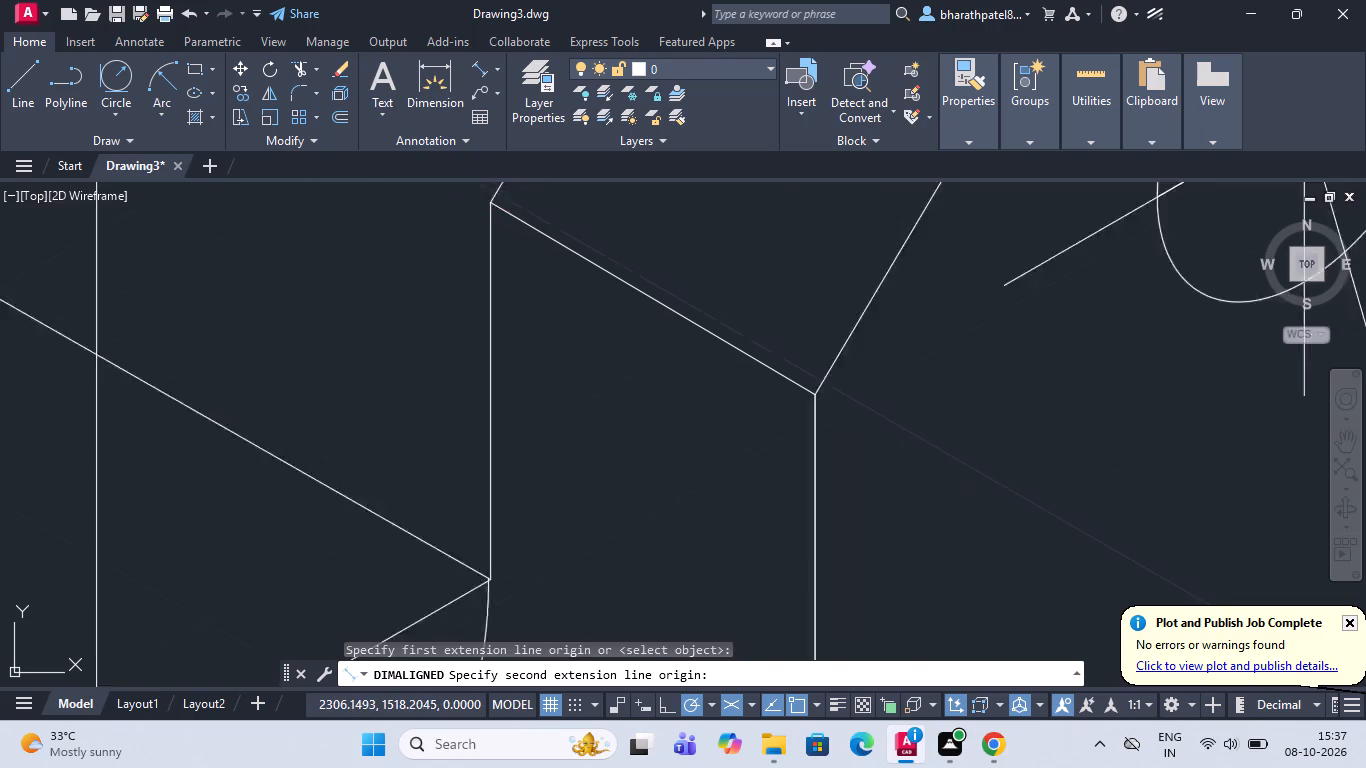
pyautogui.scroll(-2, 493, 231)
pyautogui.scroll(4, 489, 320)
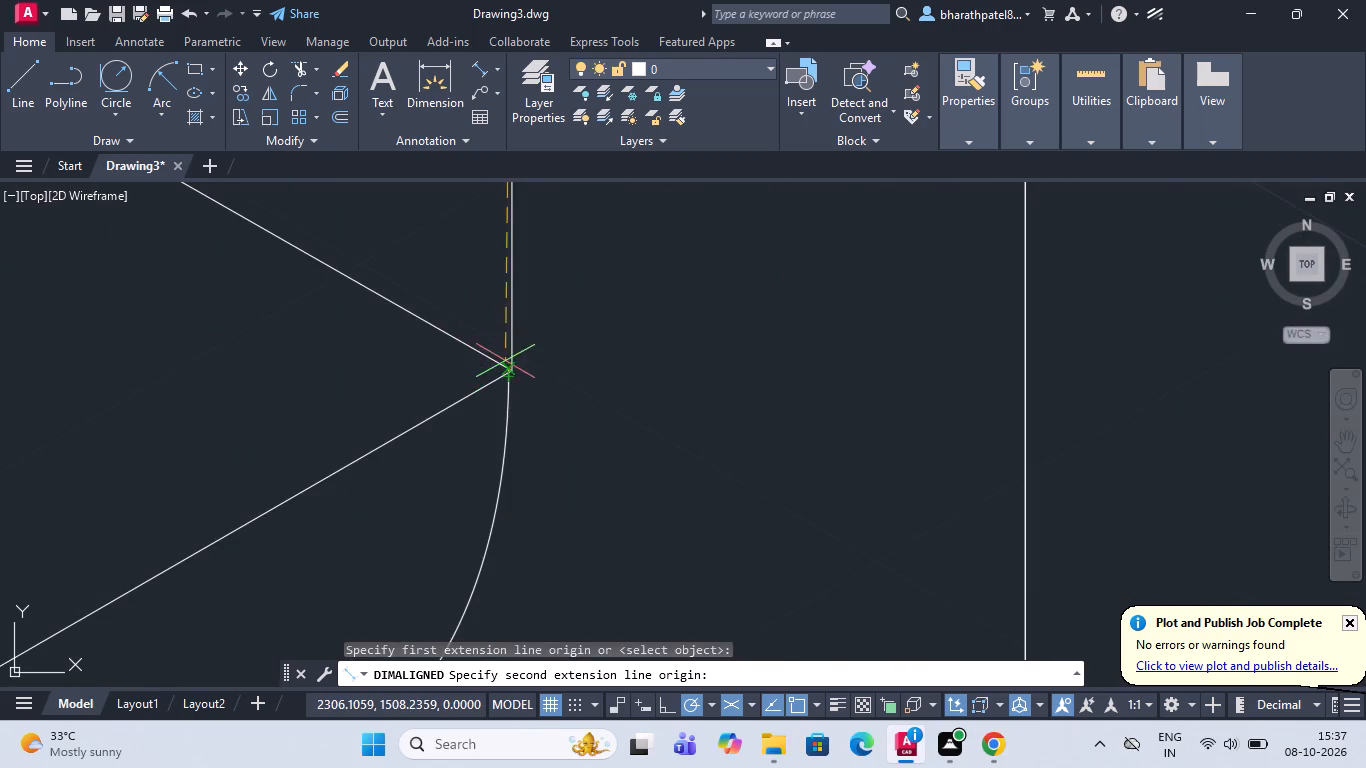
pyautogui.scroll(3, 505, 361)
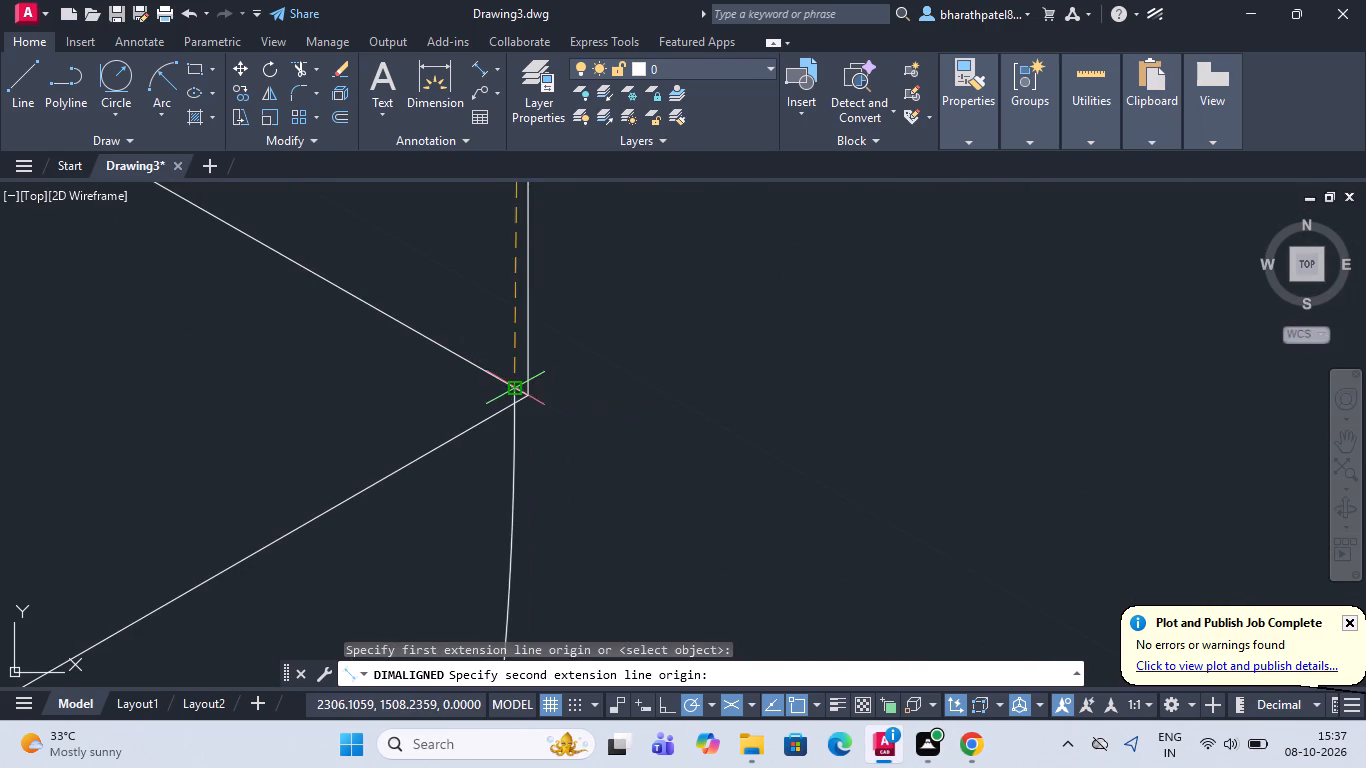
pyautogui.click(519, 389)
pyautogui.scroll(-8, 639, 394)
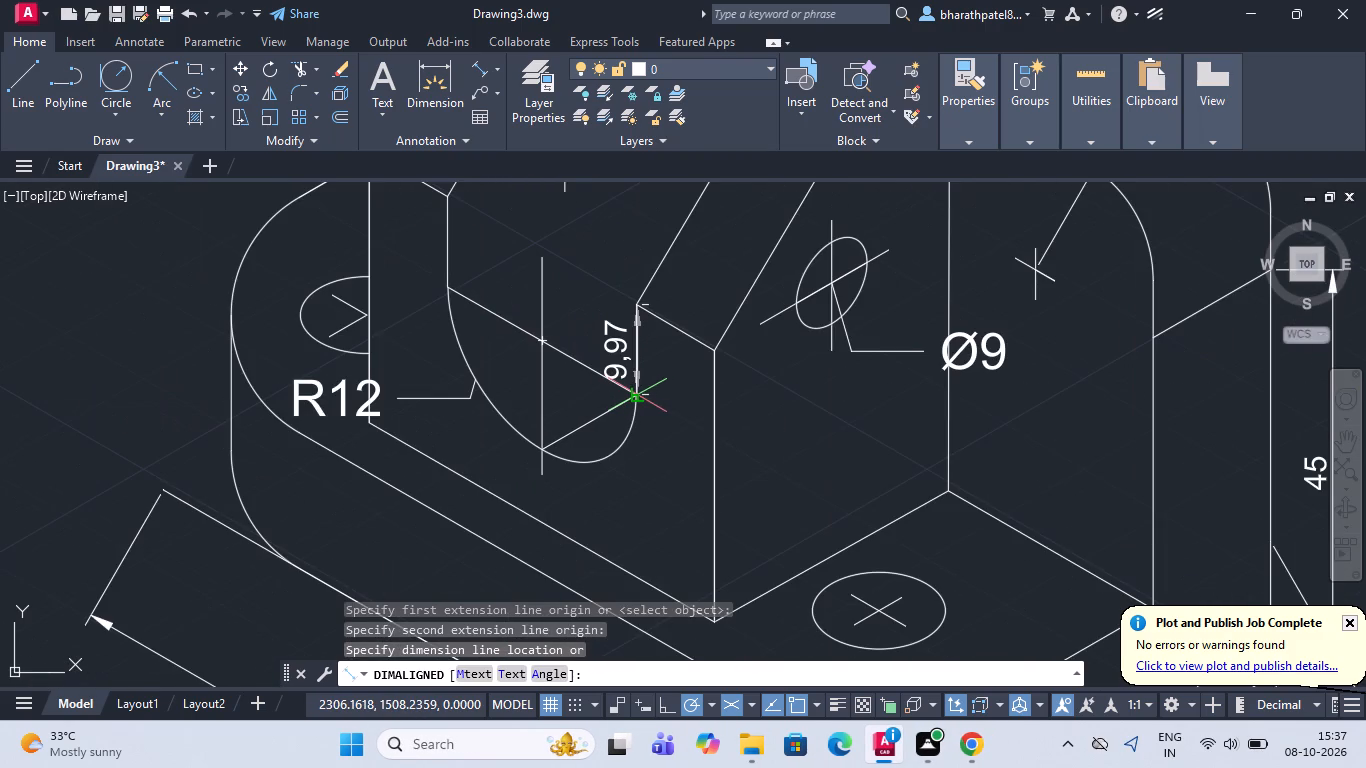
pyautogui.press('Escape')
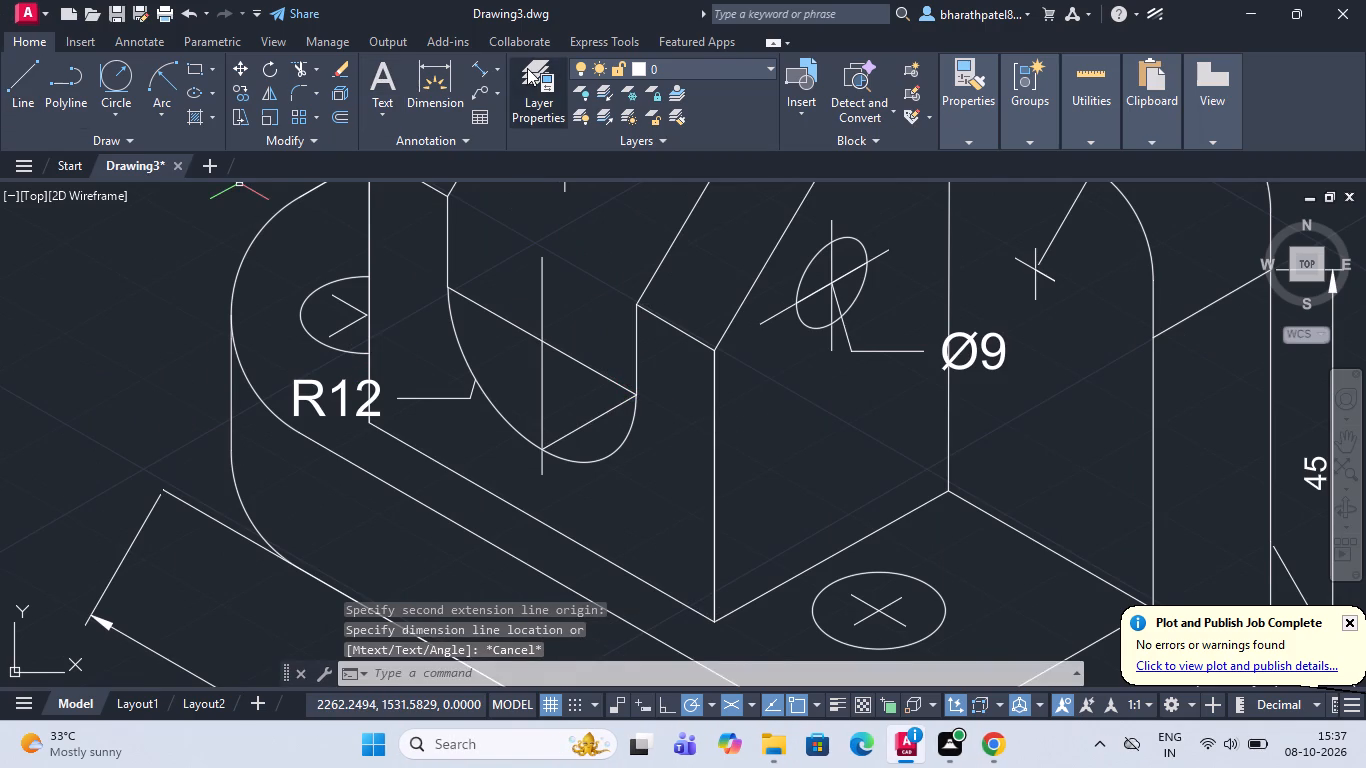
# Add an aligned dimension to the short vertical edge of the U-shaped slot, from its top corner to the curve's start, placed just outside the slot.
pyautogui.click(485, 70)
pyautogui.scroll(4, 642, 356)
pyautogui.scroll(-2, 642, 356)
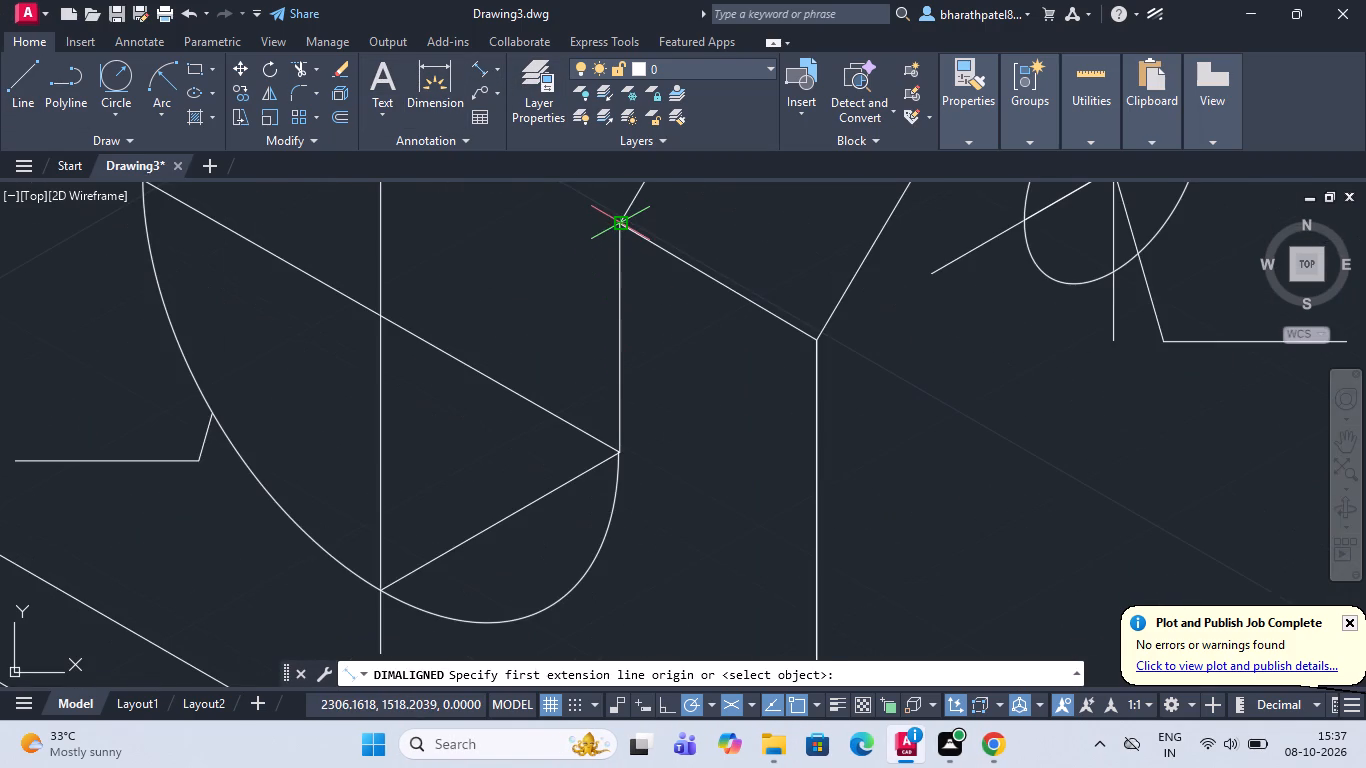
pyautogui.scroll(3, 614, 227)
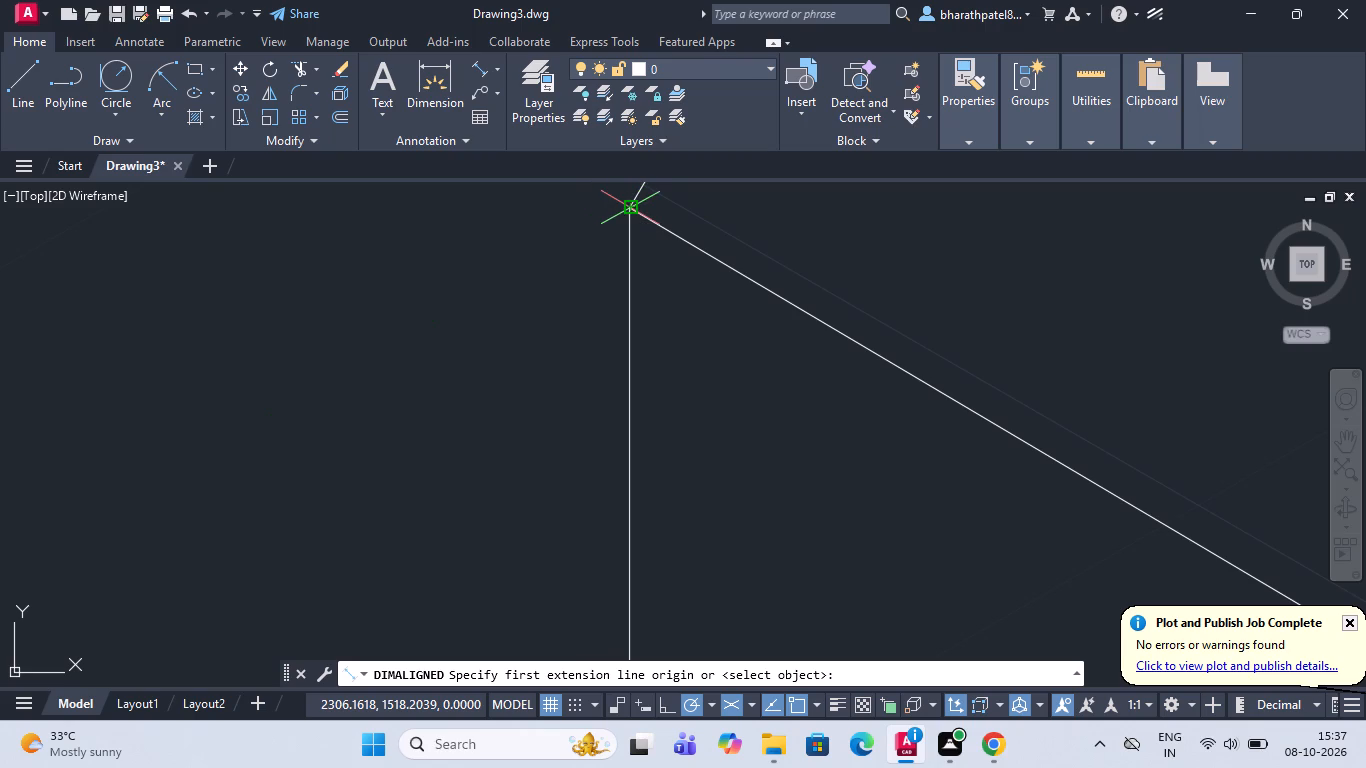
pyautogui.click(630, 208)
pyautogui.scroll(-5, 630, 208)
pyautogui.scroll(4, 639, 342)
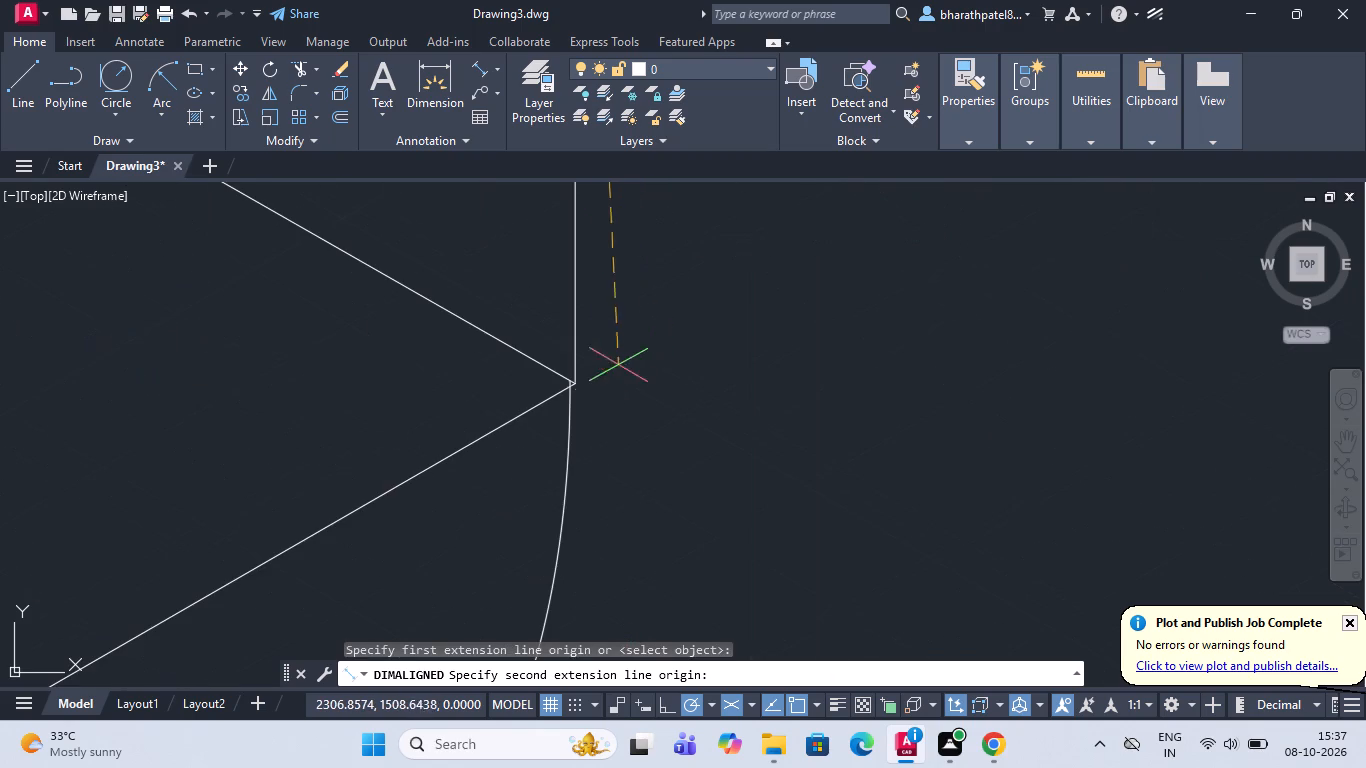
pyautogui.scroll(3, 596, 380)
pyautogui.scroll(4, 514, 413)
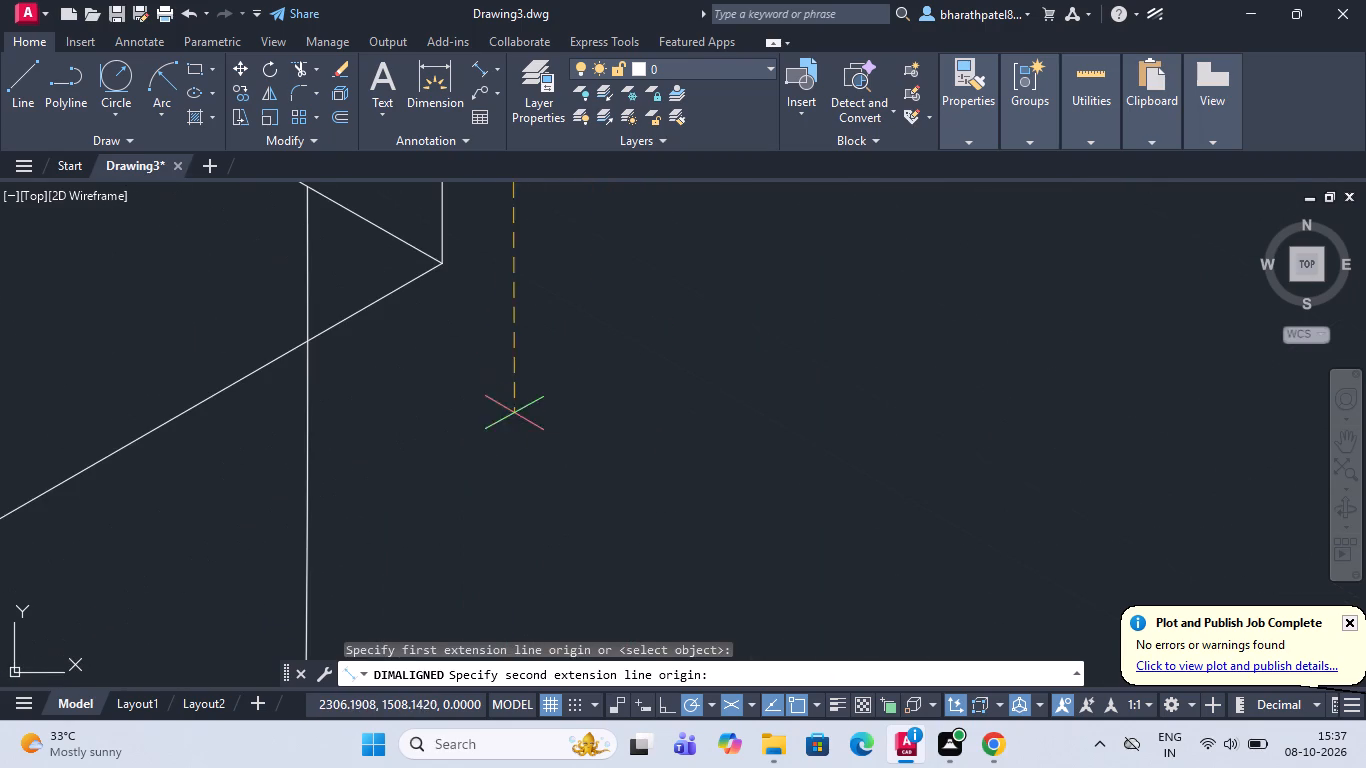
pyautogui.scroll(-3, 449, 260)
pyautogui.click(449, 260)
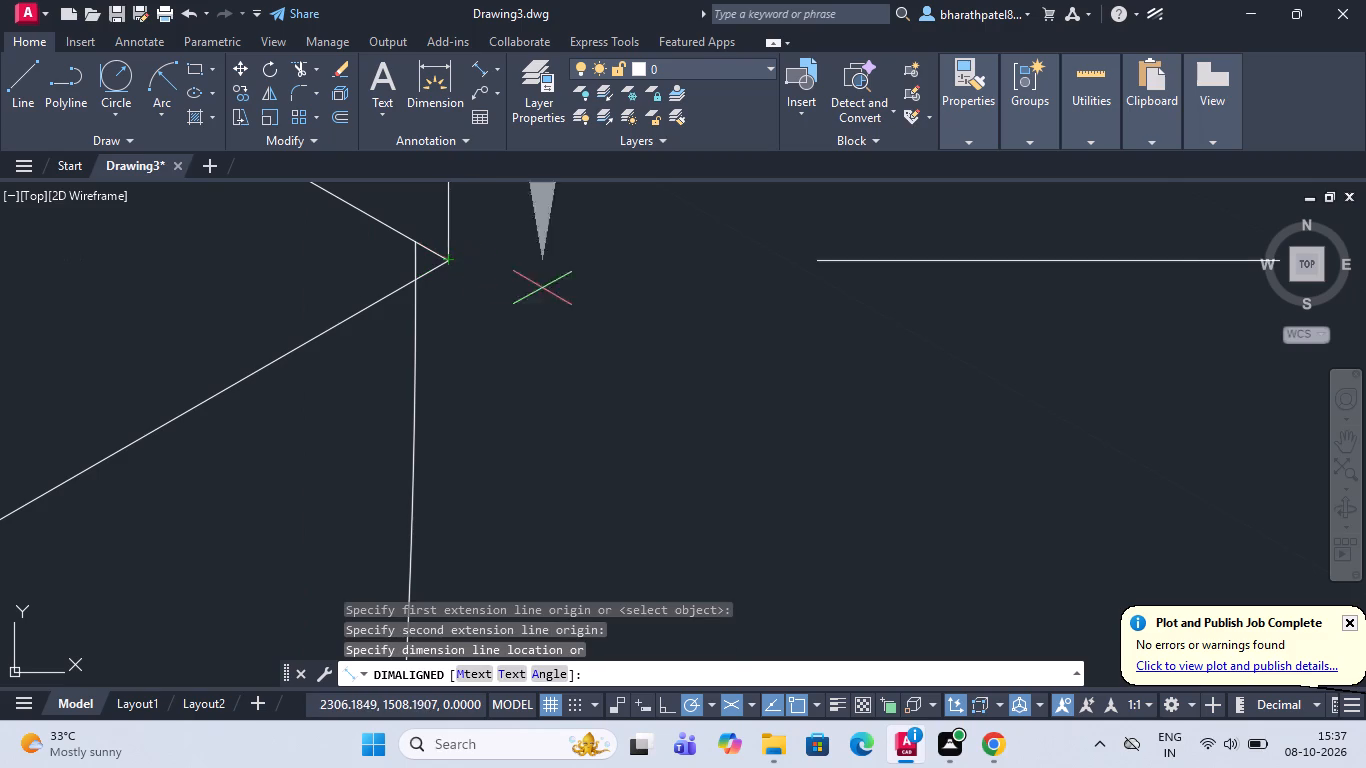
pyautogui.scroll(-10, 643, 315)
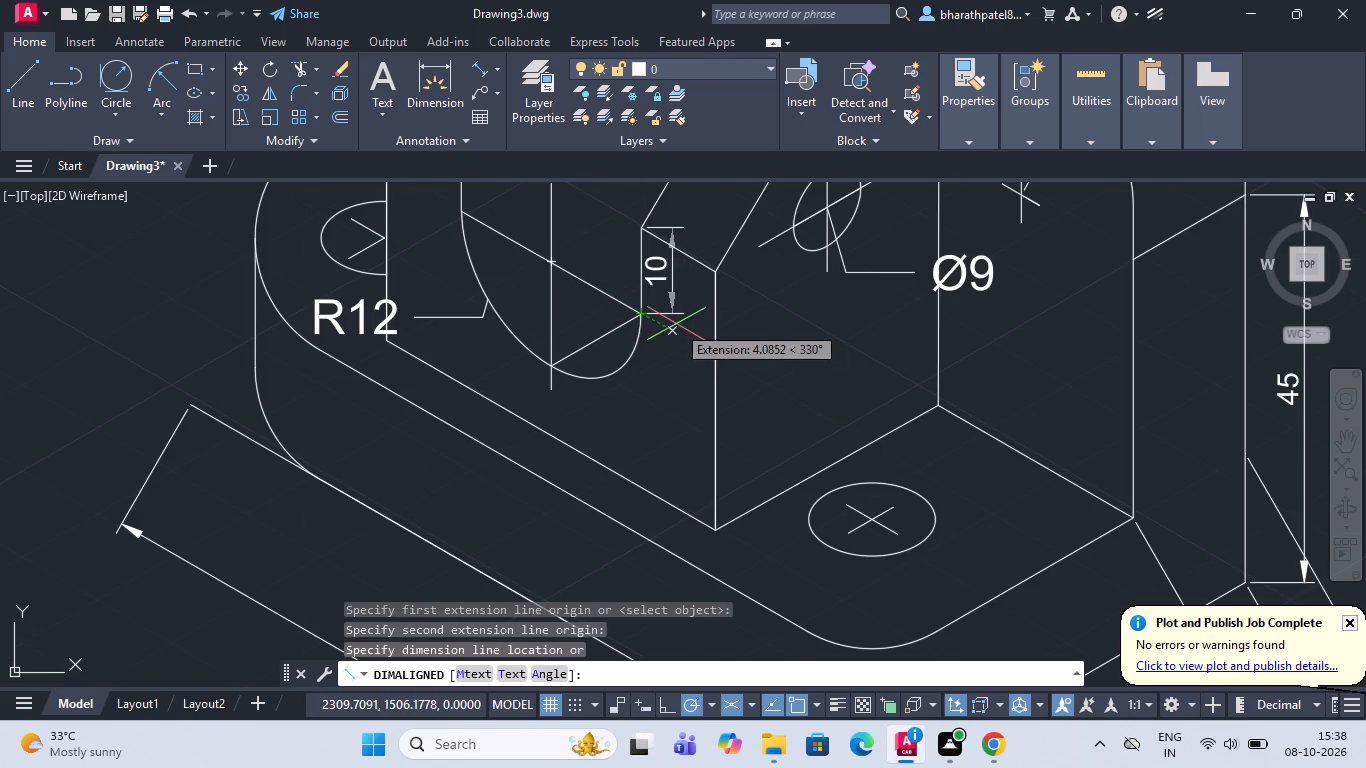
pyautogui.click(675, 323)
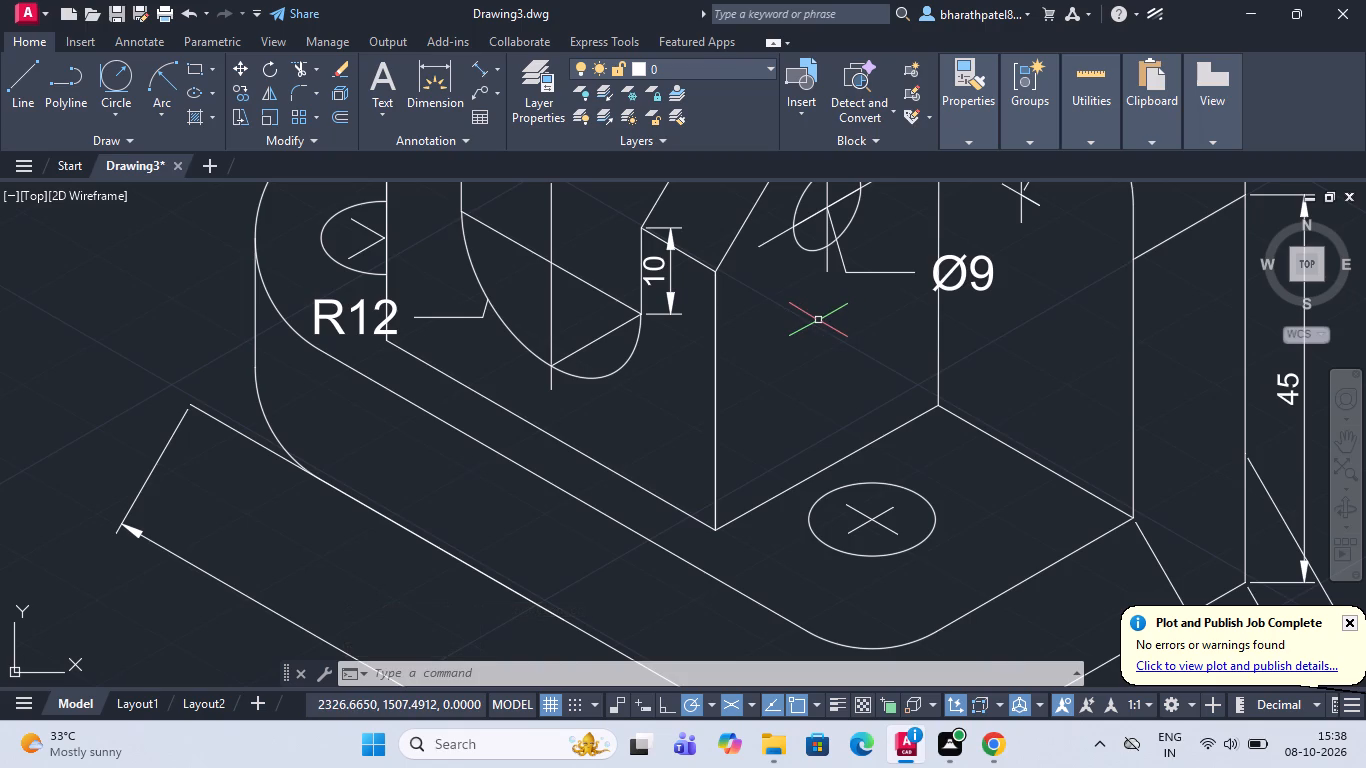
# Add a leader note reading R15 to the rounded front corner of the base plate's top face.
pyautogui.scroll(-1, 818, 320)
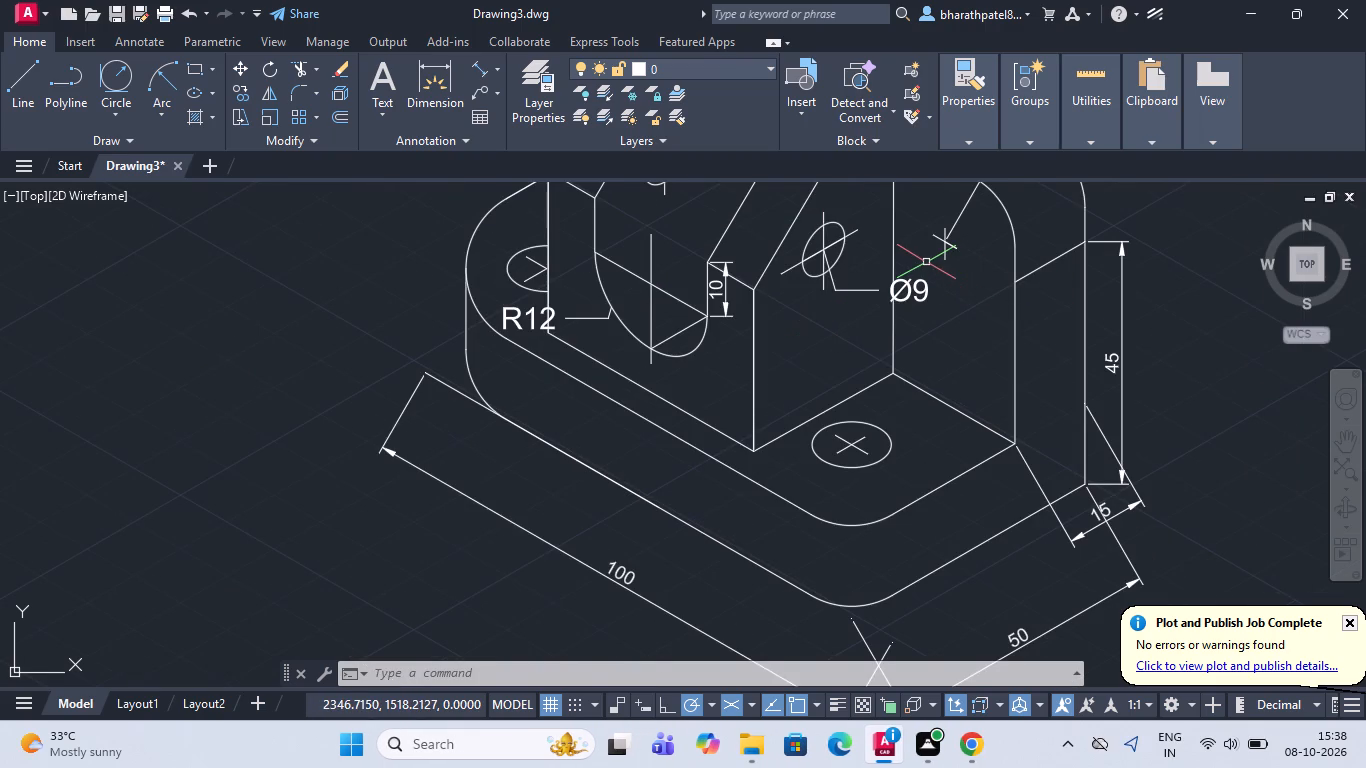
pyautogui.click(483, 96)
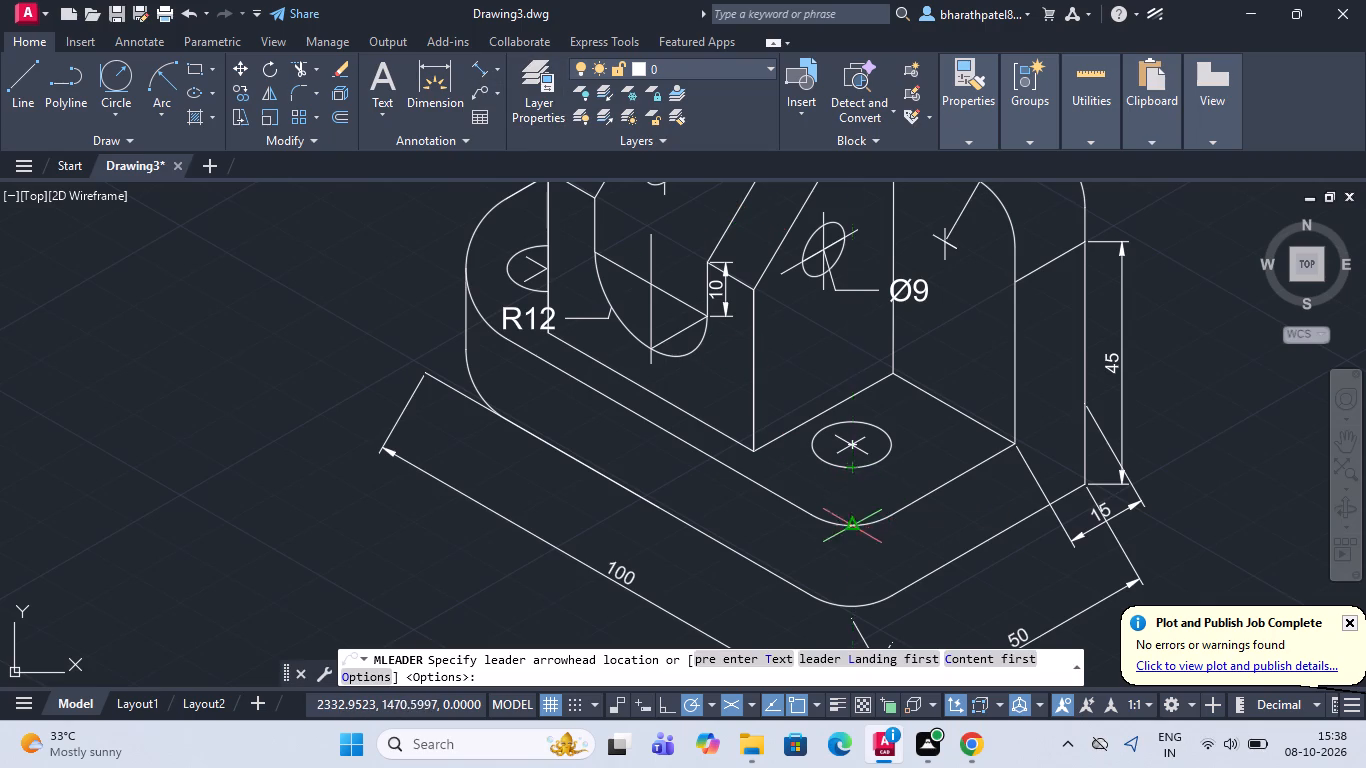
pyautogui.scroll(-1, 841, 511)
pyautogui.scroll(3, 846, 531)
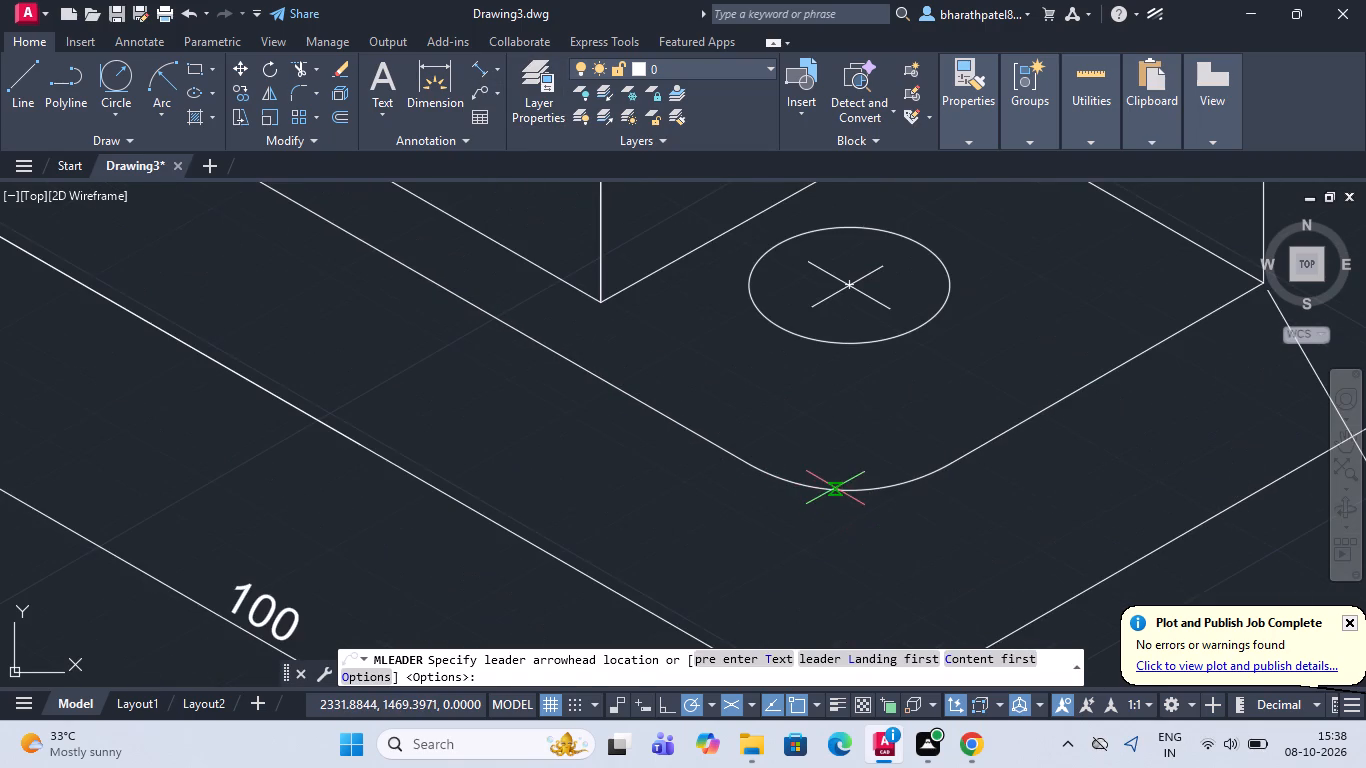
pyautogui.click(835, 488)
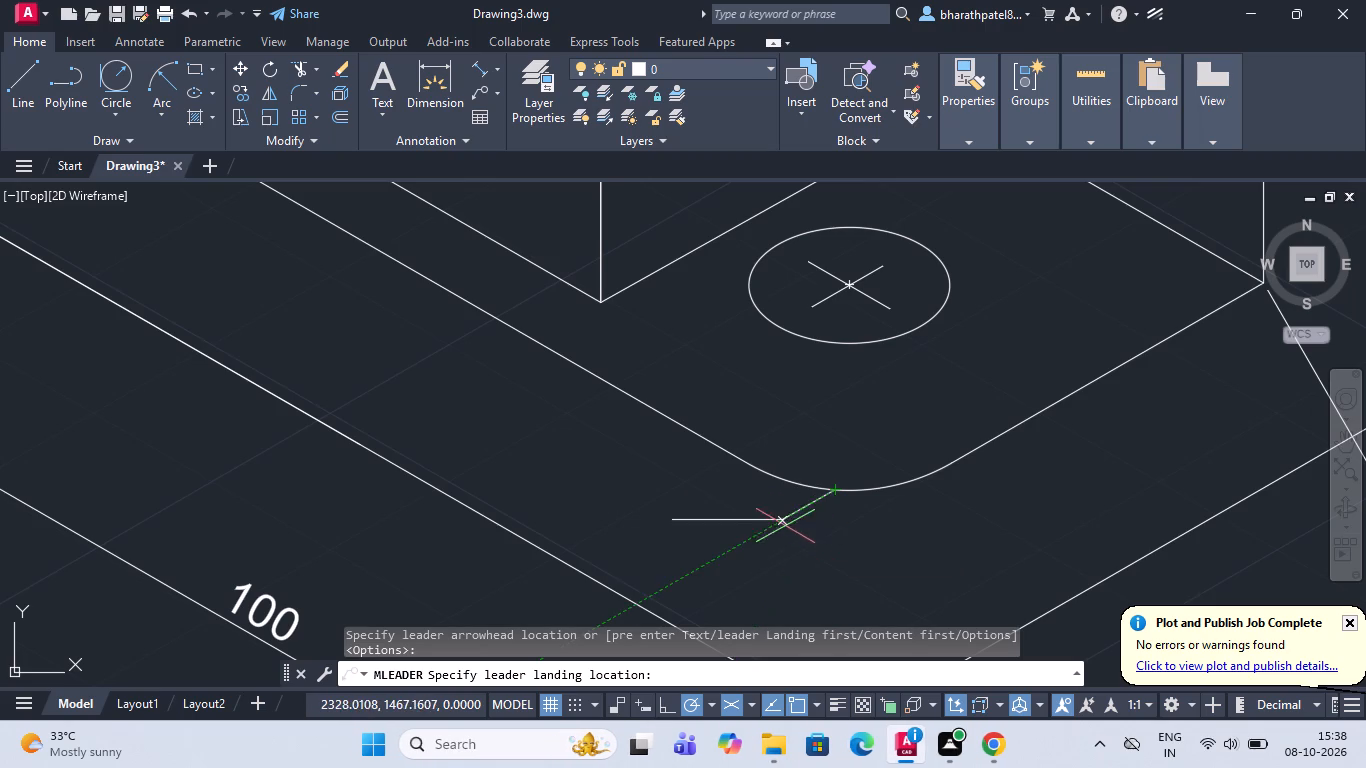
pyautogui.scroll(2, 766, 515)
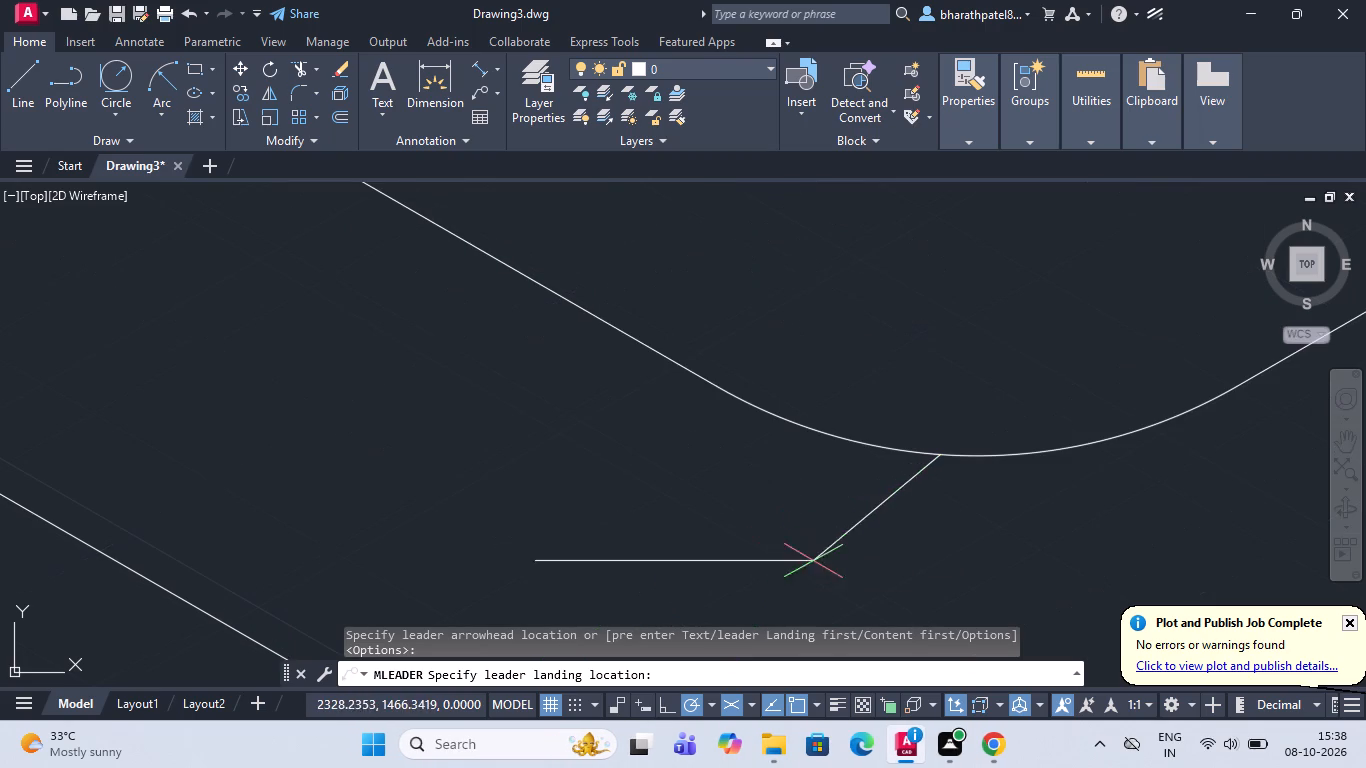
pyautogui.click(851, 536)
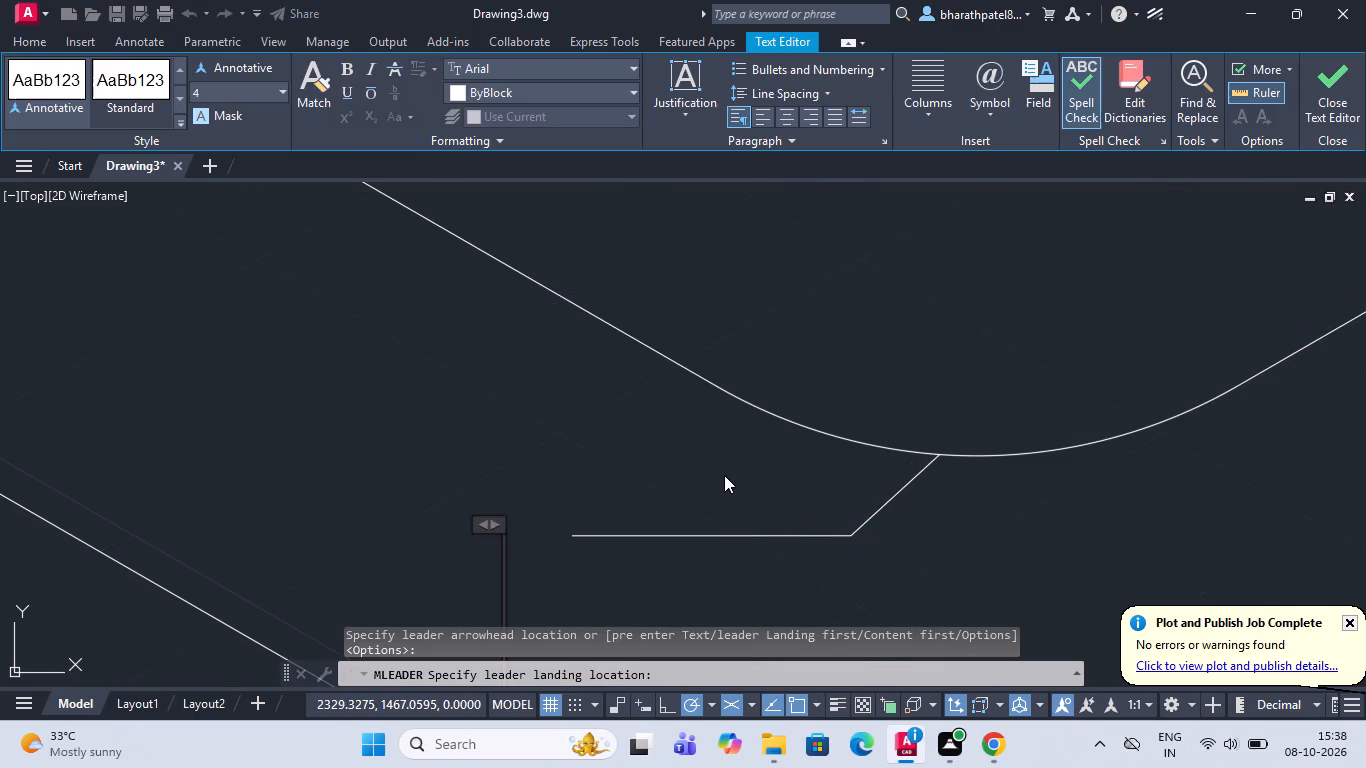
pyautogui.scroll(-2, 724, 475)
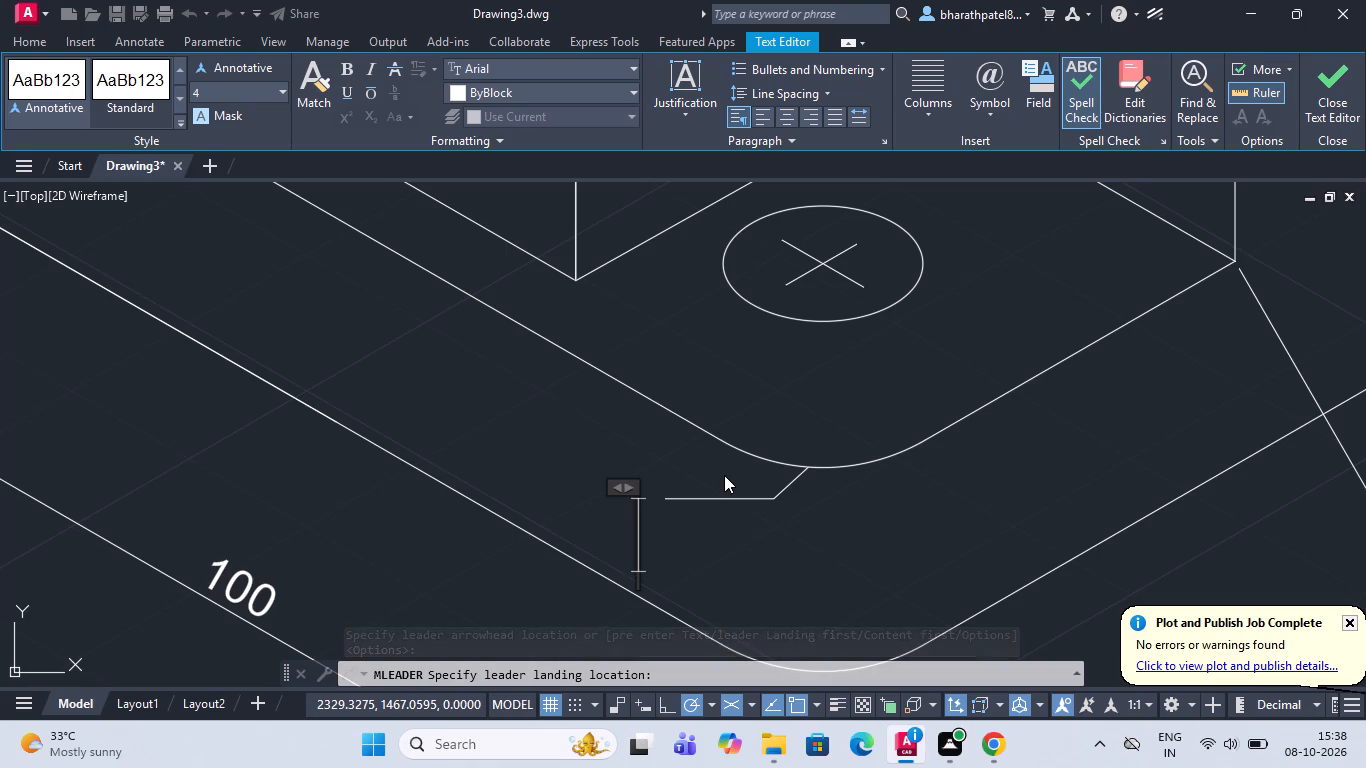
pyautogui.hotkey('shift', 'r')
pyautogui.write('15')
pyautogui.press('Return')
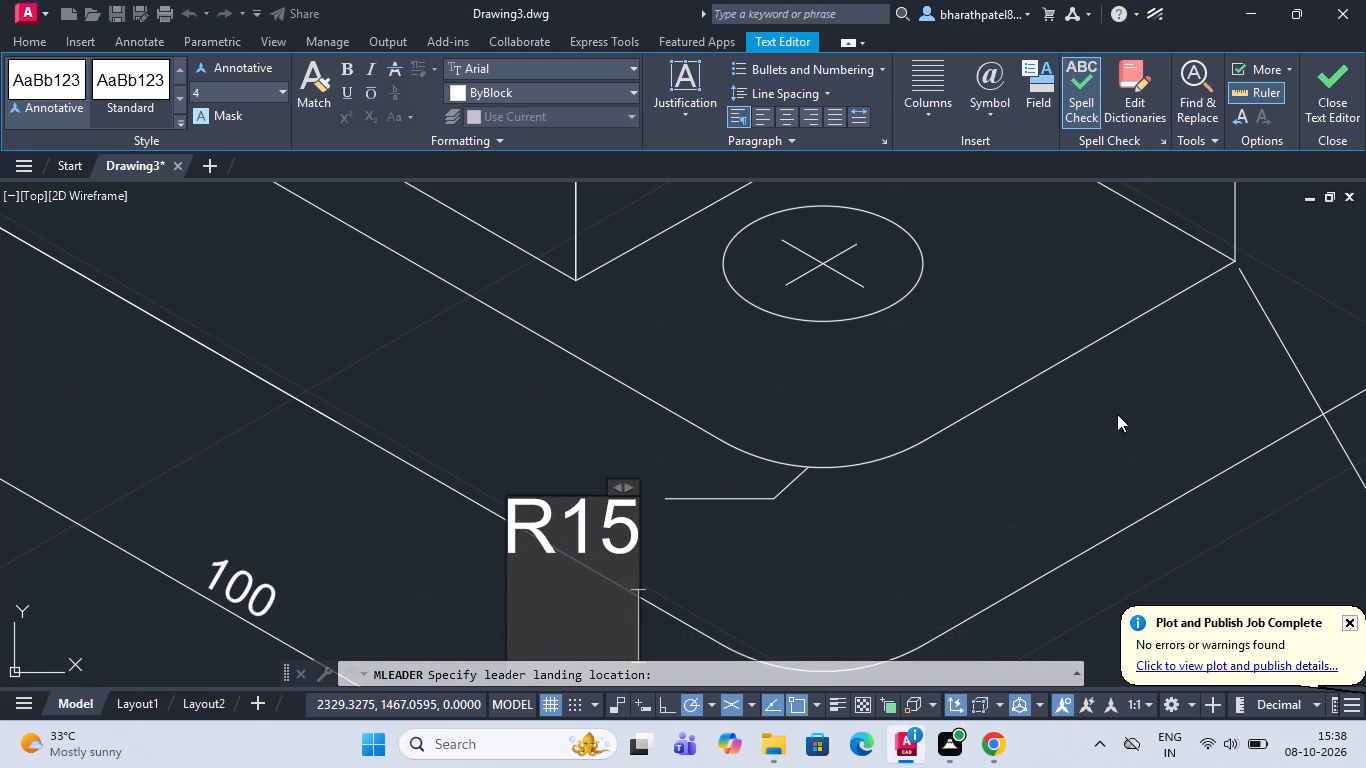
pyautogui.click(968, 365)
# Add a leader note reading Ø12 to the front hole in the base plate.
pyautogui.scroll(-3, 740, 366)
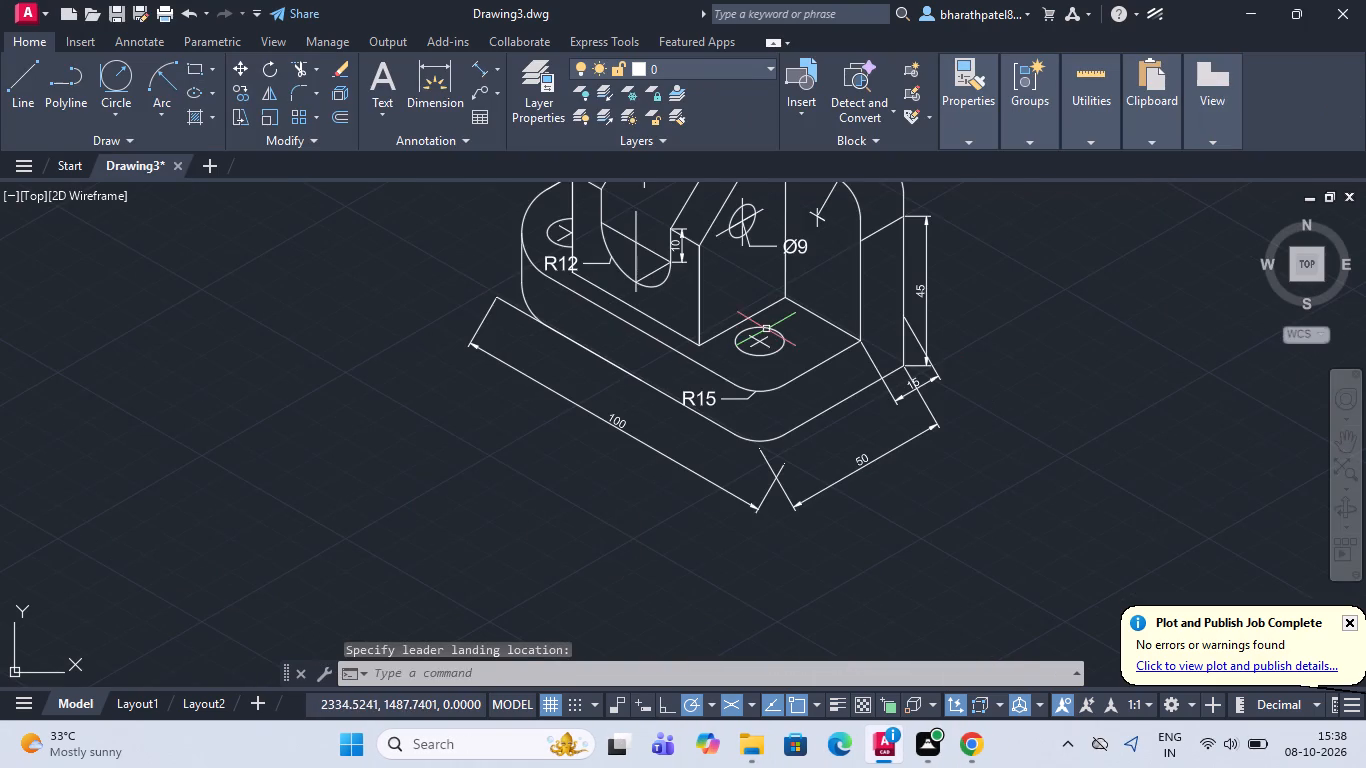
pyautogui.scroll(2, 767, 329)
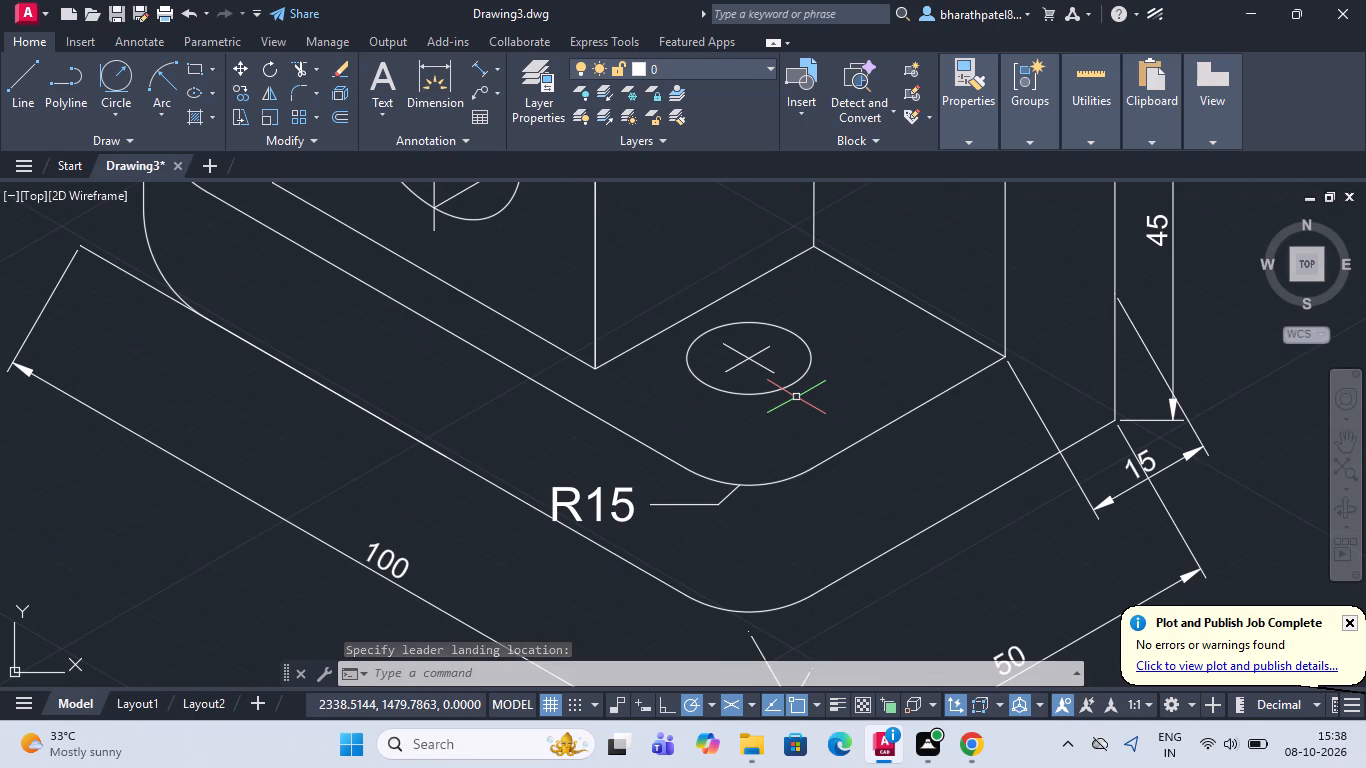
pyautogui.click(481, 92)
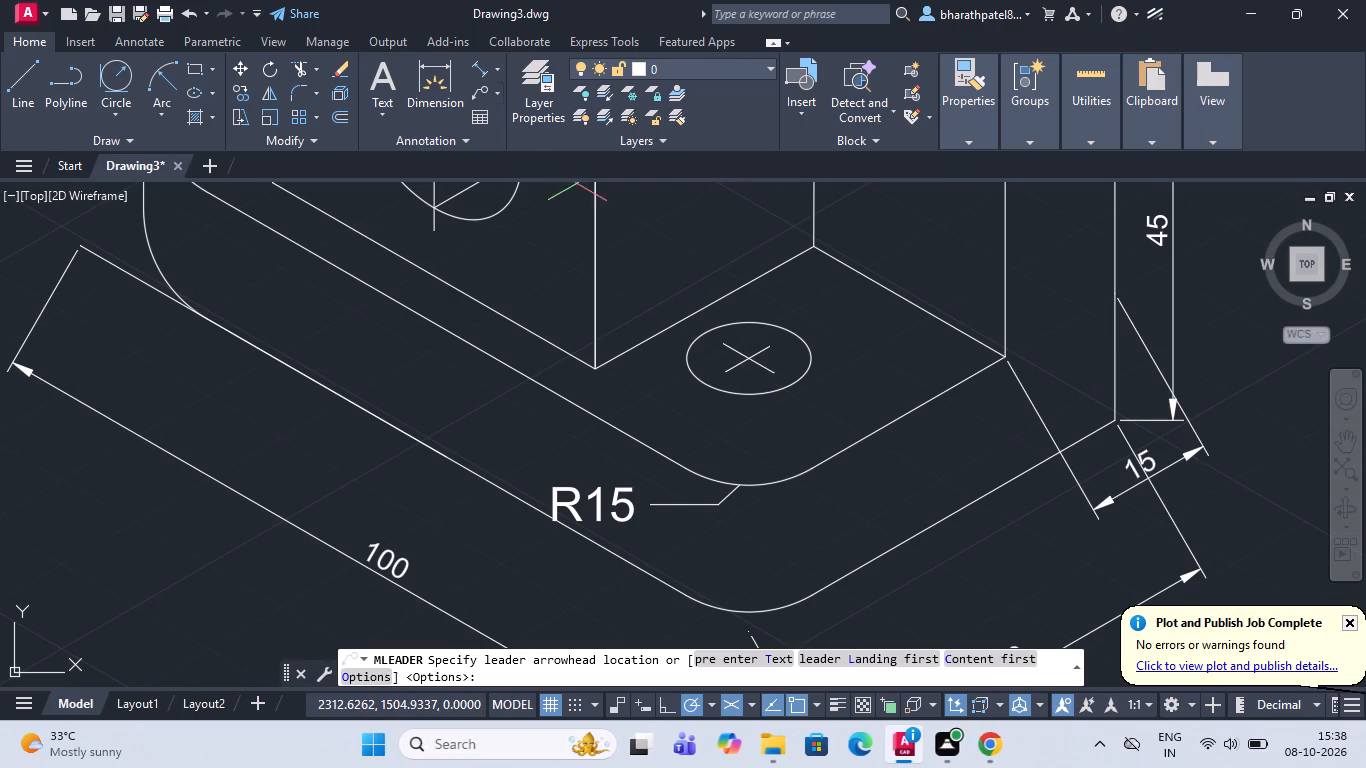
pyautogui.click(810, 372)
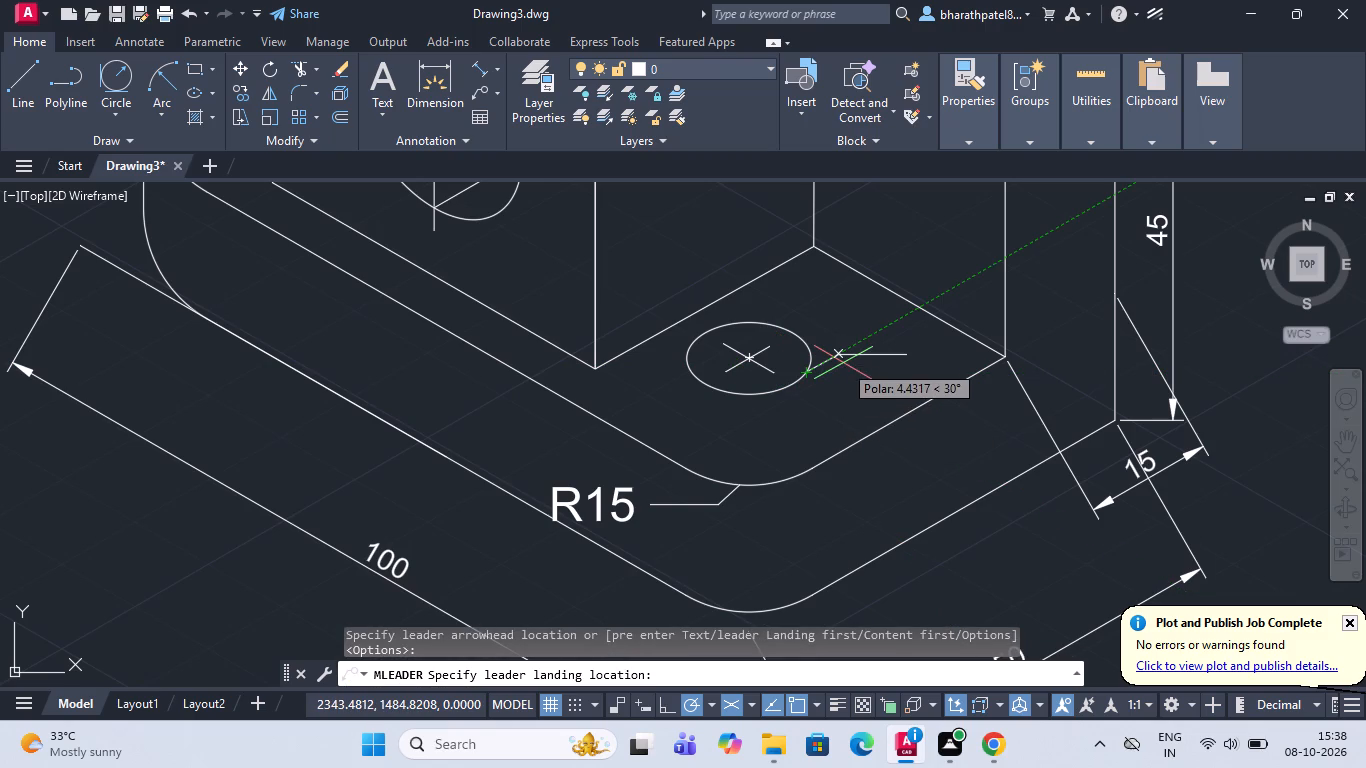
pyautogui.click(843, 363)
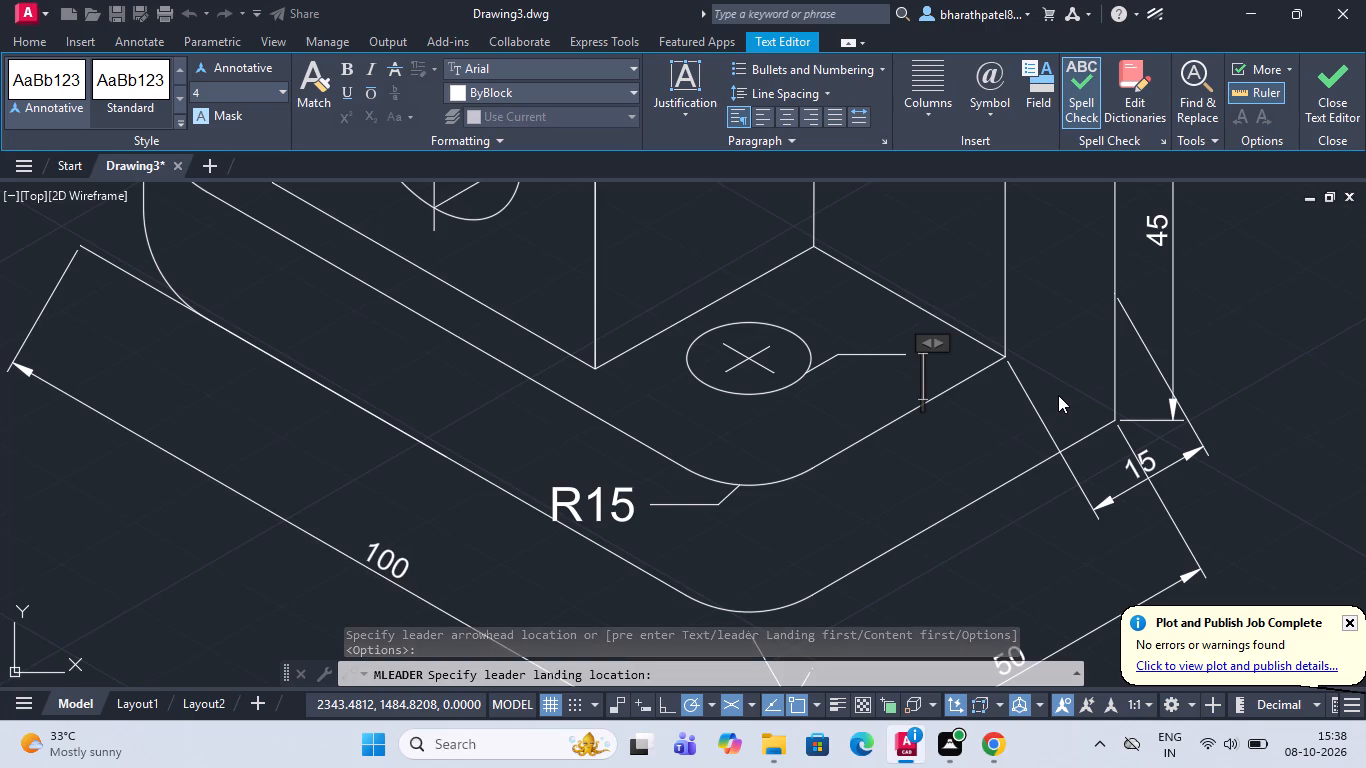
pyautogui.hotkey('ctrl', 'v')
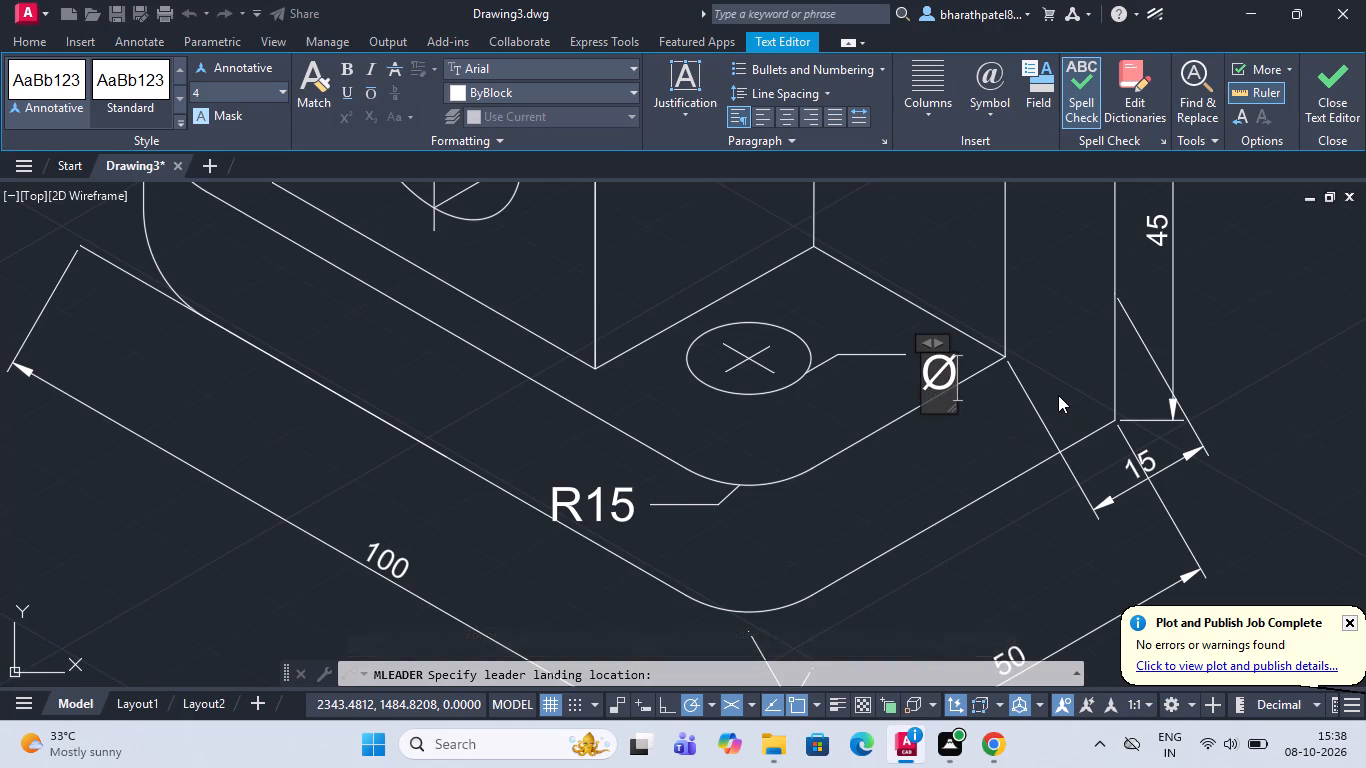
pyautogui.write('12')
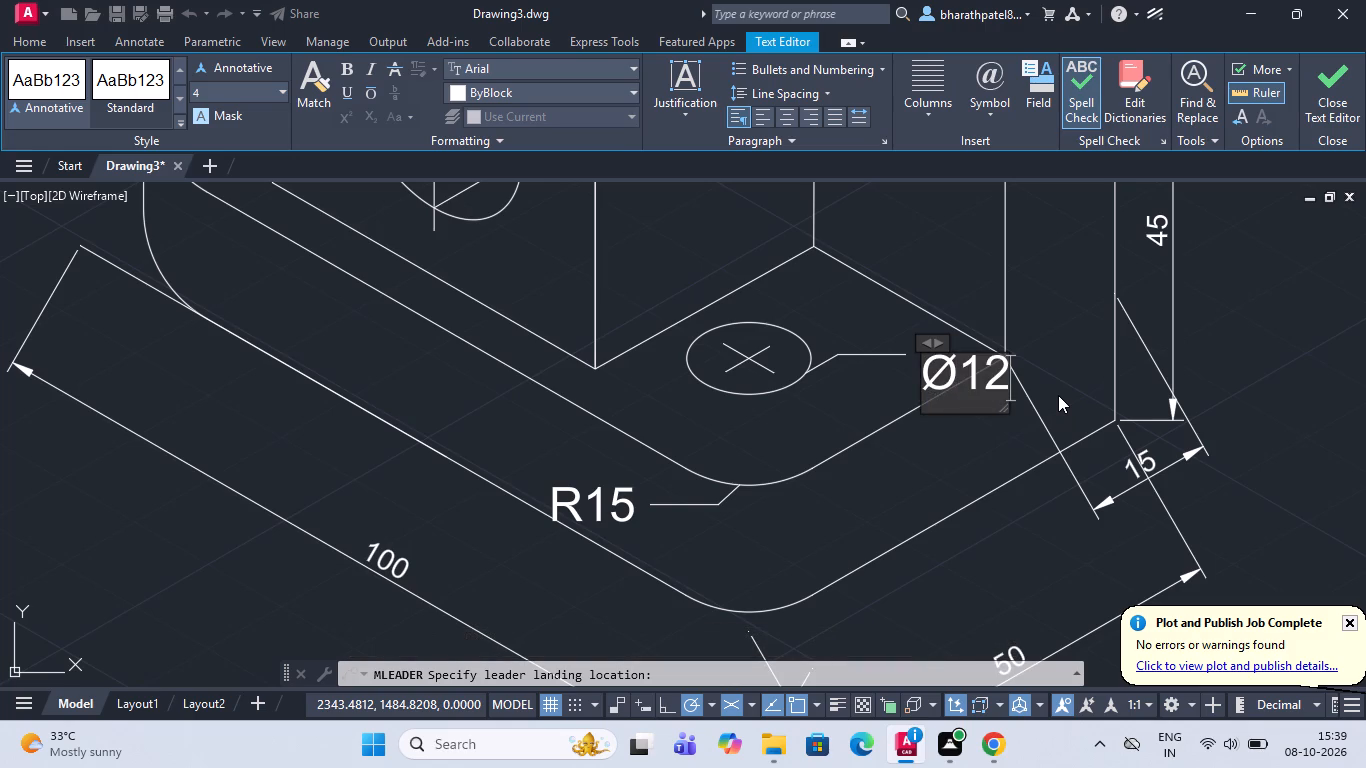
pyautogui.press('Return')
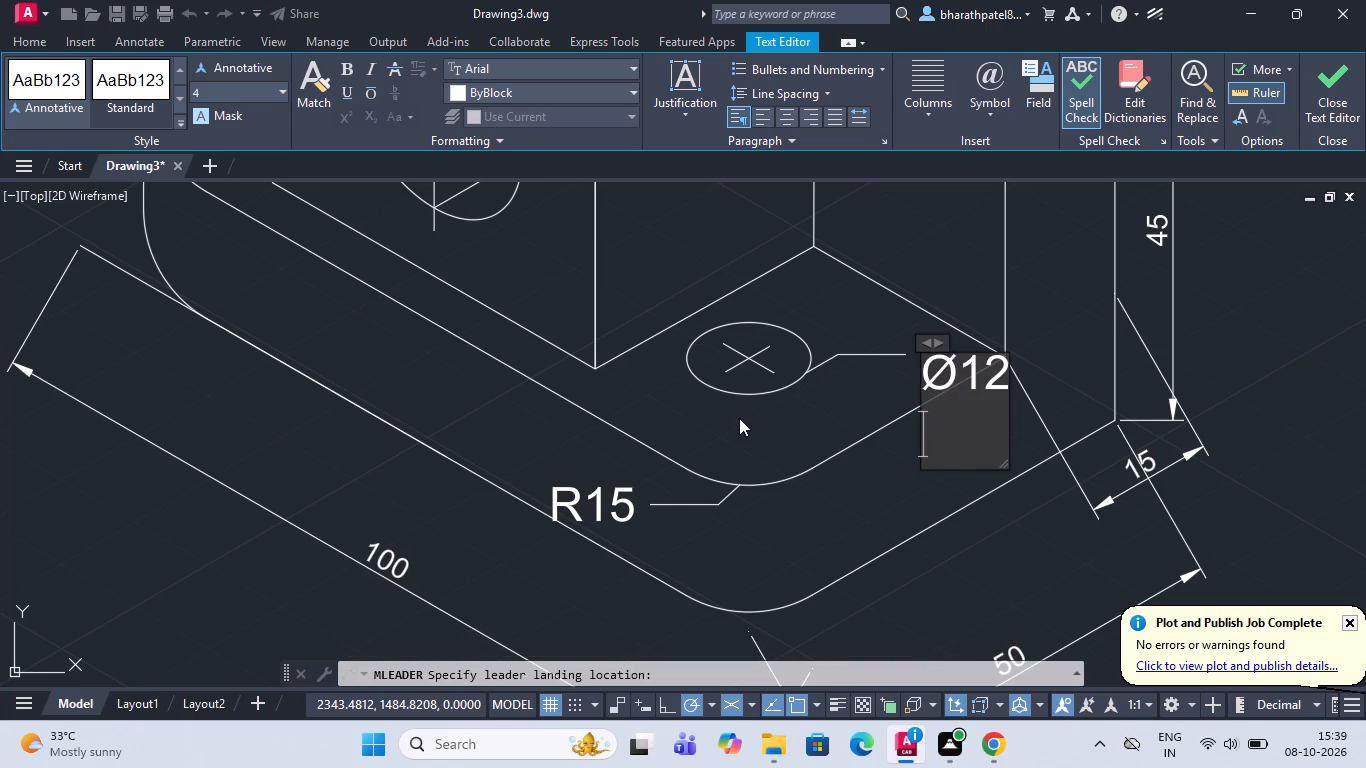
pyautogui.click(739, 418)
# Add a leader note reading R15 to the rounded top corner of the upright back wall's front face.
pyautogui.scroll(-4, 730, 391)
pyautogui.scroll(2, 764, 280)
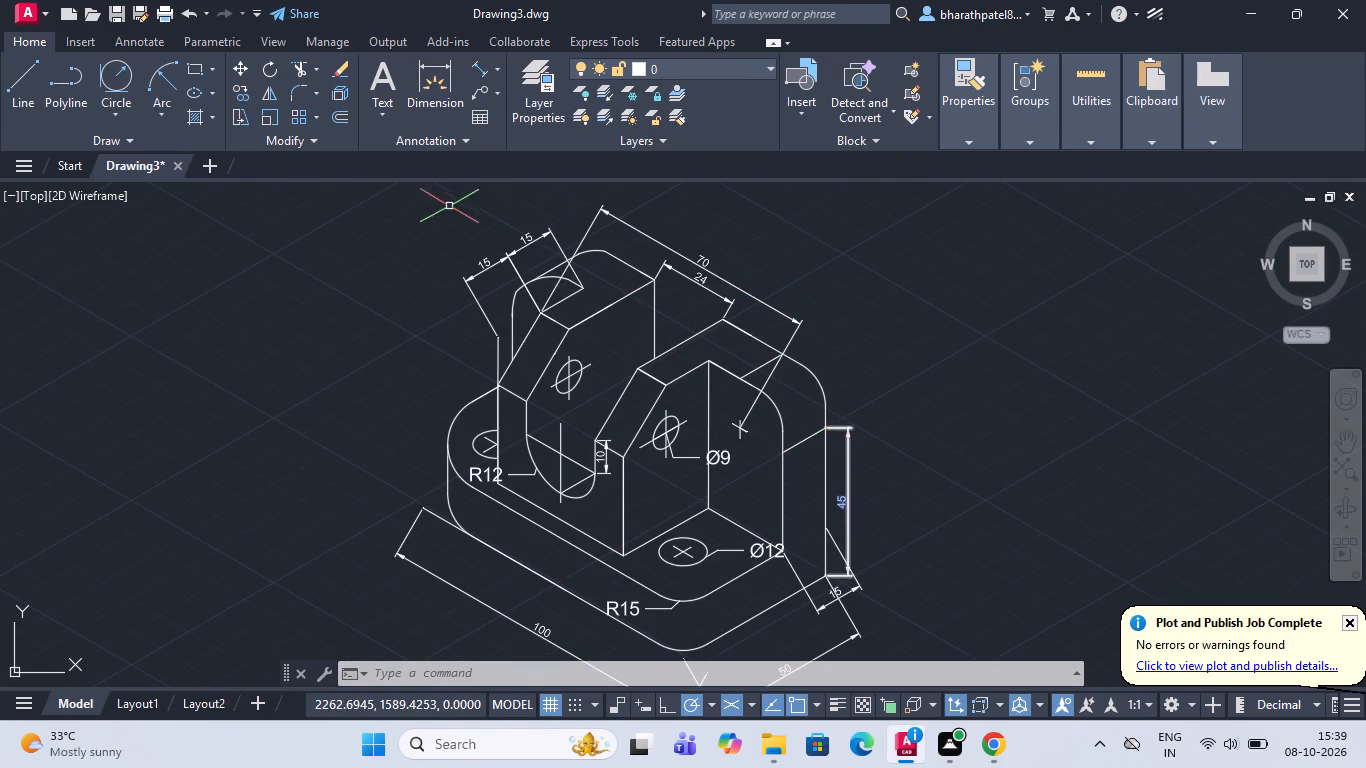
pyautogui.click(478, 94)
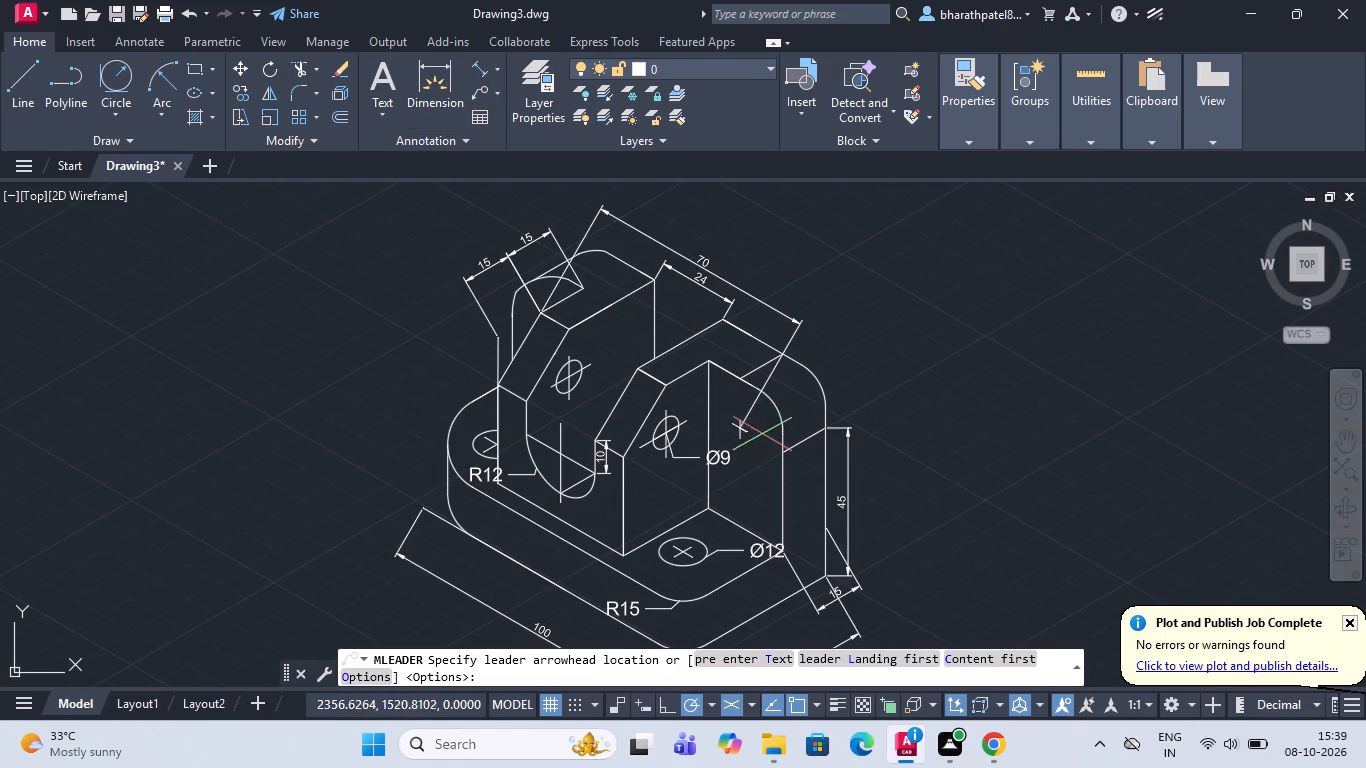
pyautogui.scroll(3, 762, 435)
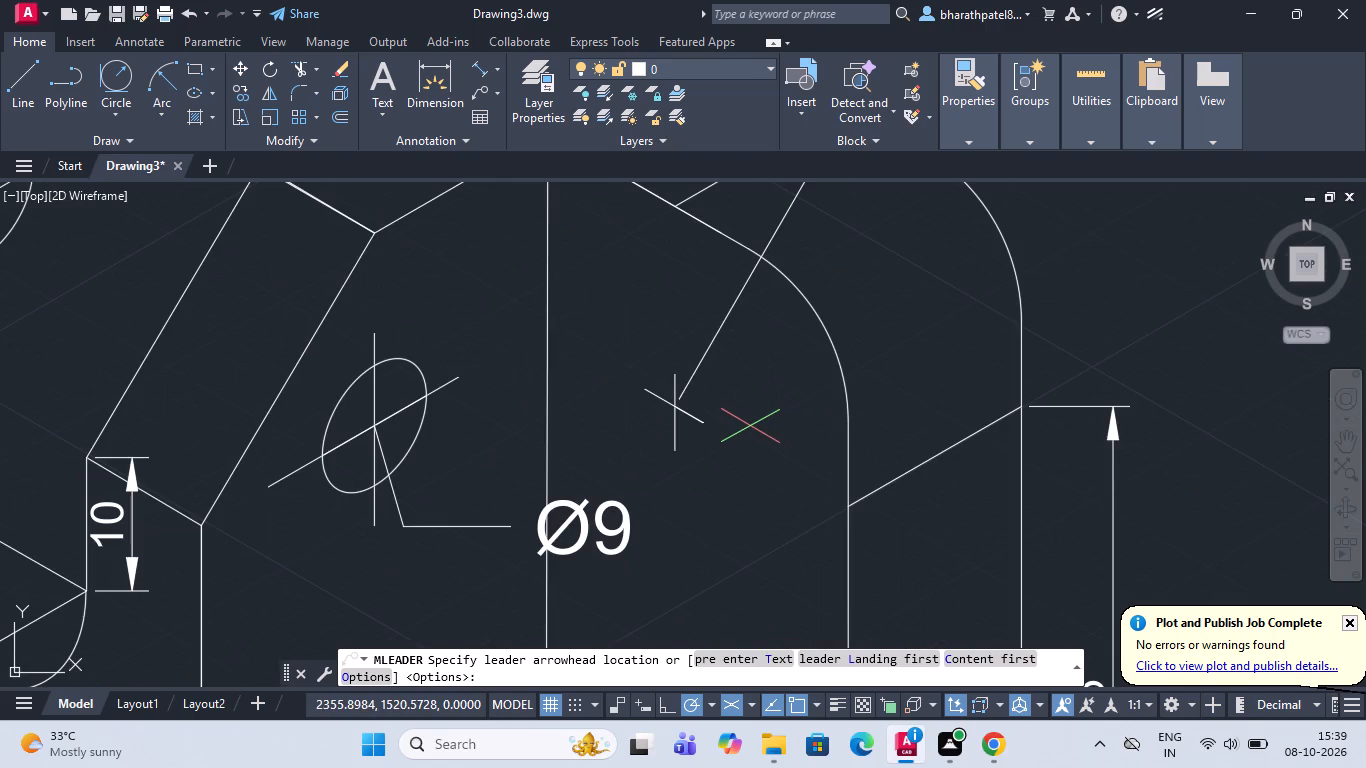
pyautogui.click(810, 309)
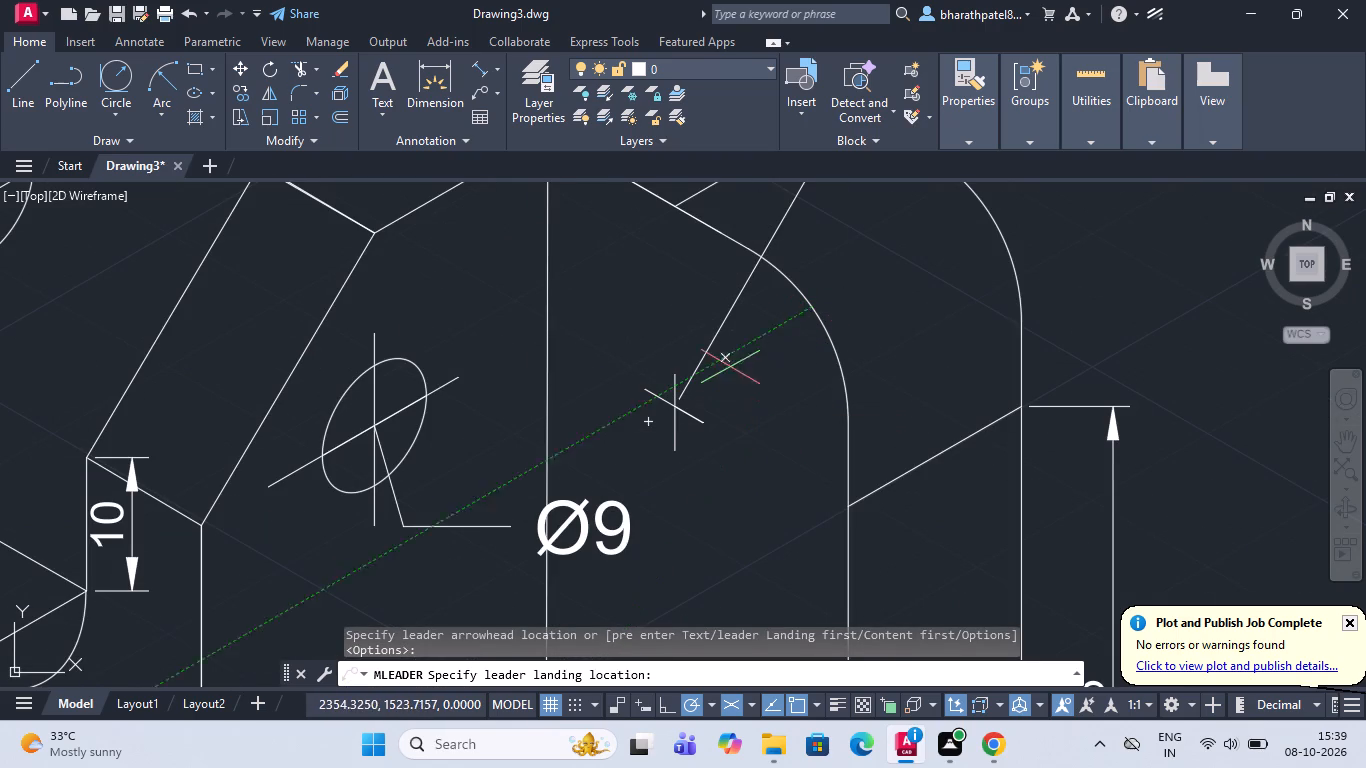
pyautogui.click(800, 487)
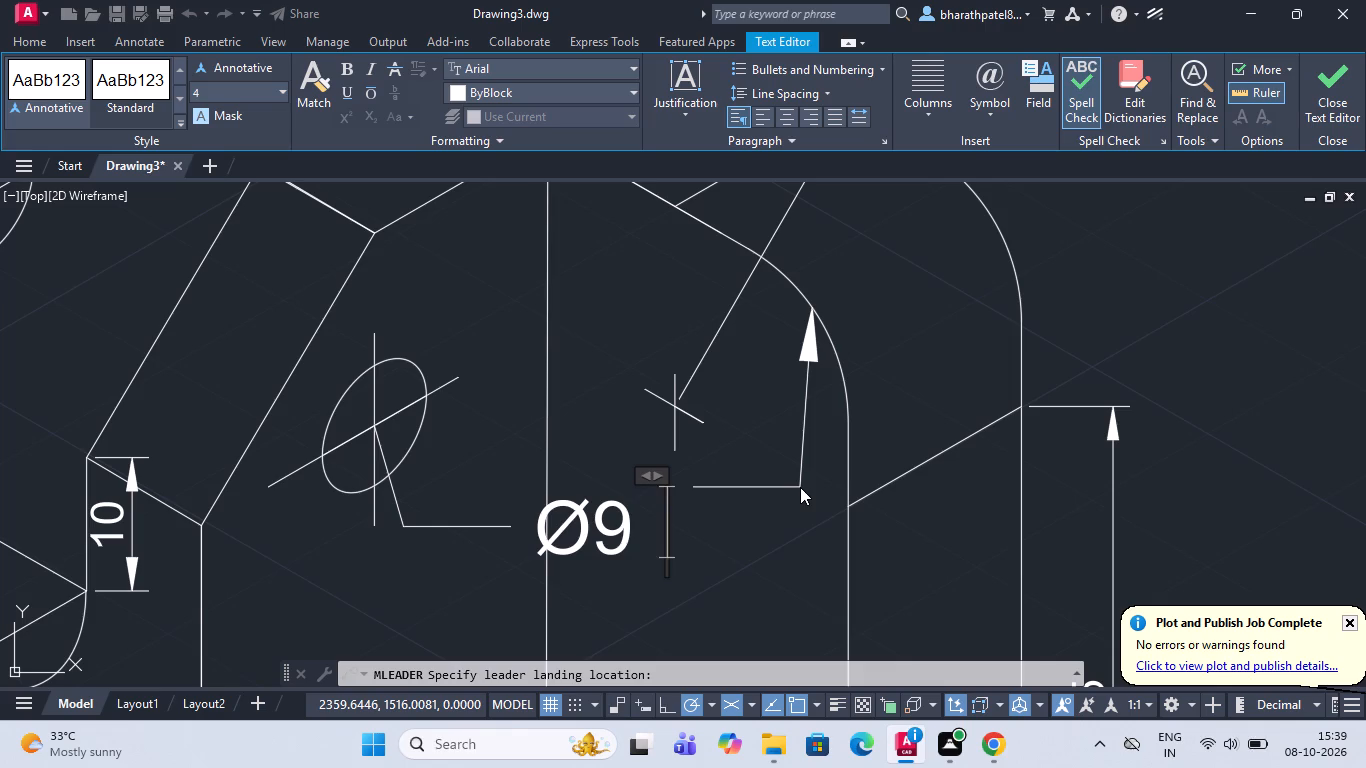
pyautogui.hotkey('shift', 'r')
pyautogui.write('15')
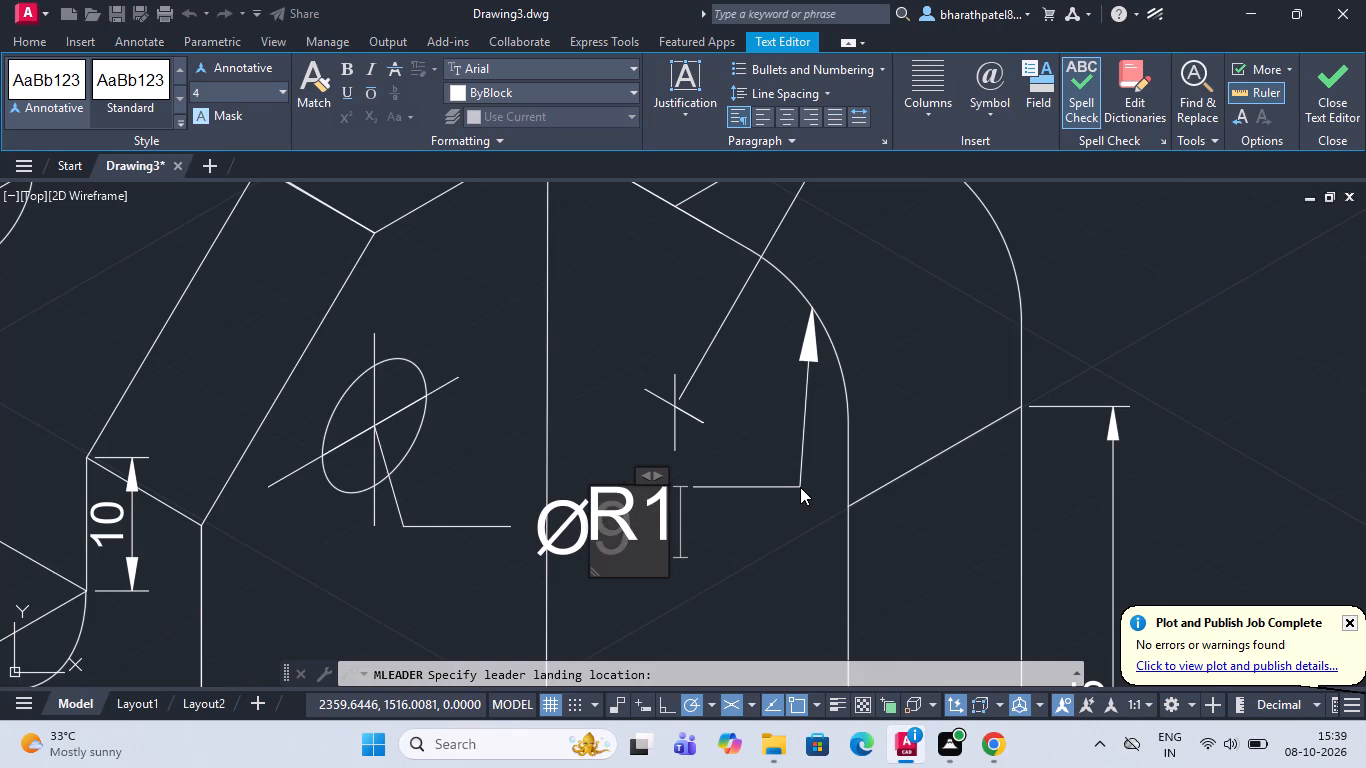
pyautogui.press('Return')
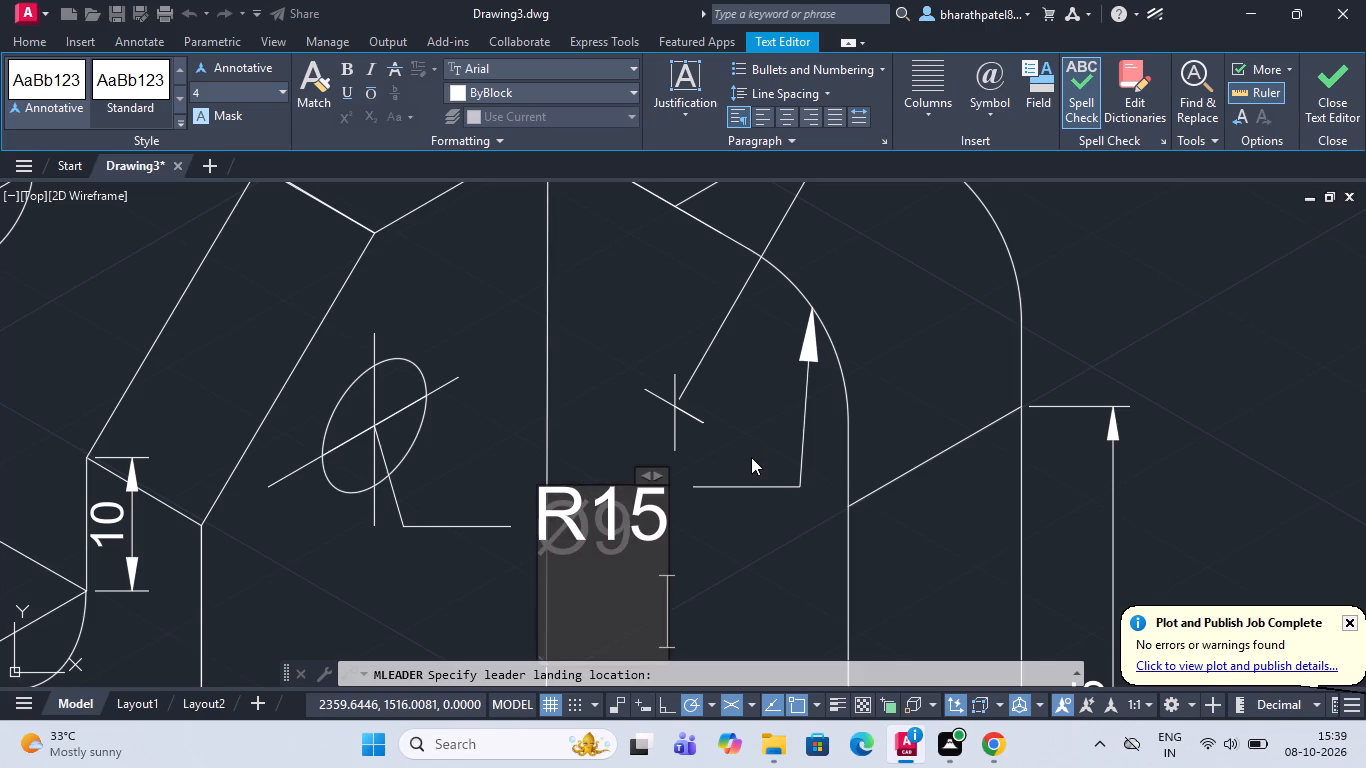
pyautogui.click(798, 379)
# Select the helper lines in the U-shaped slot, the centre lines of all four holes, and the centre cross of the back wall's rounded corner.
pyautogui.scroll(-2, 842, 361)
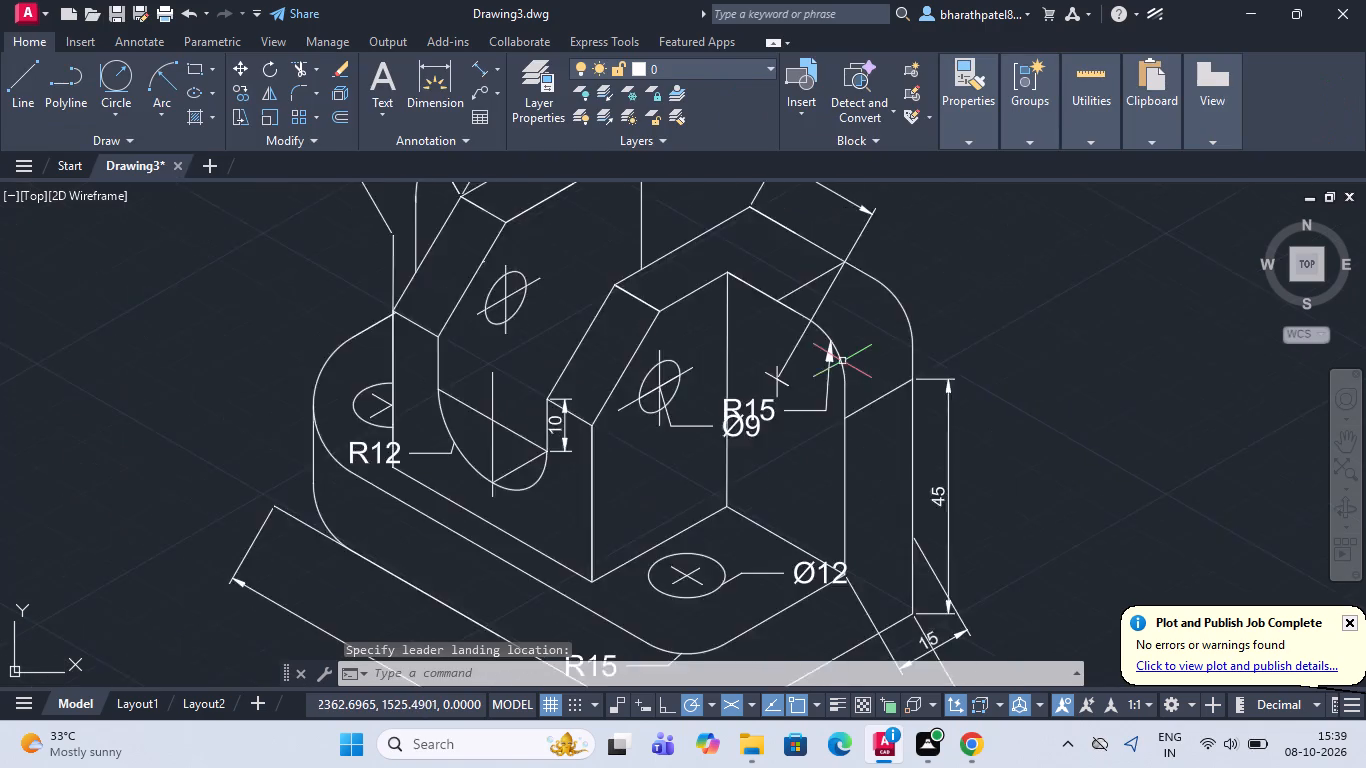
pyautogui.scroll(-2, 842, 361)
pyautogui.scroll(1, 922, 361)
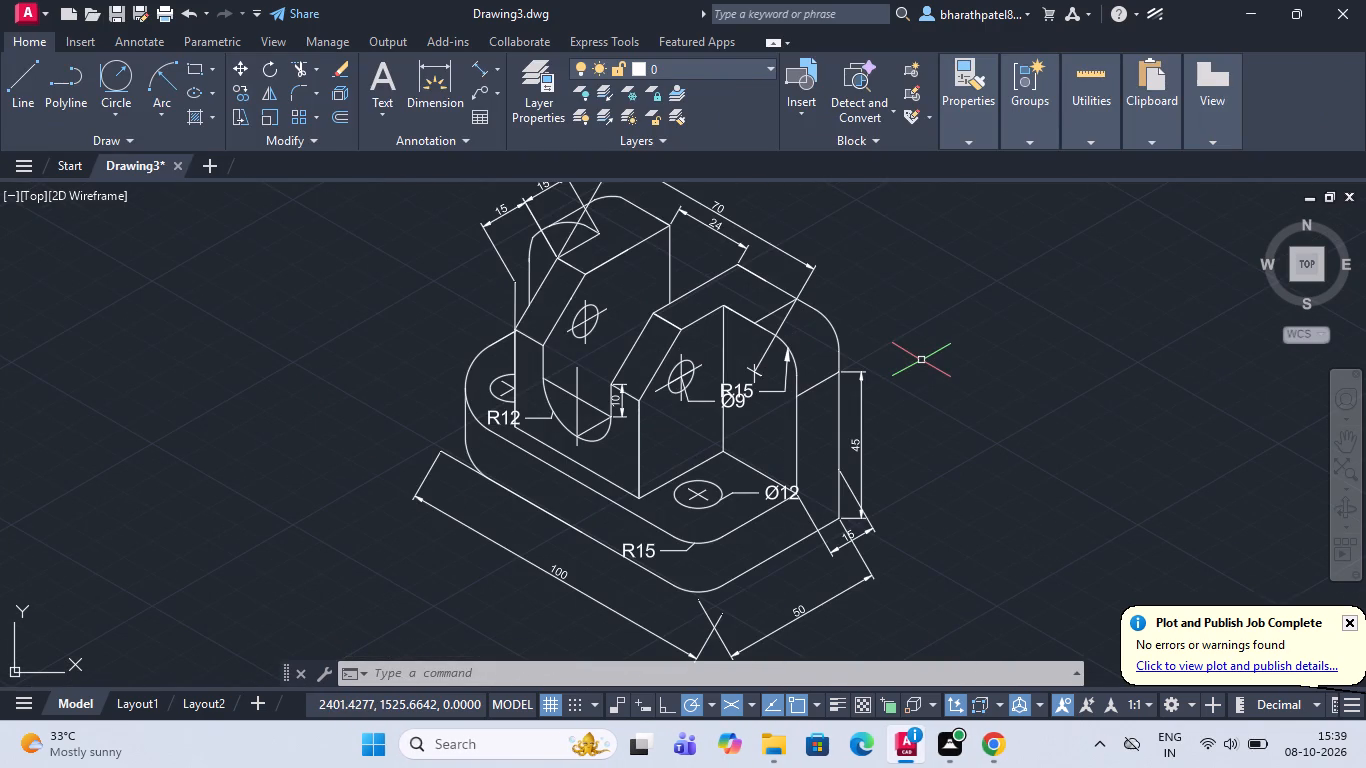
pyautogui.scroll(-2, 921, 360)
pyautogui.scroll(1, 919, 382)
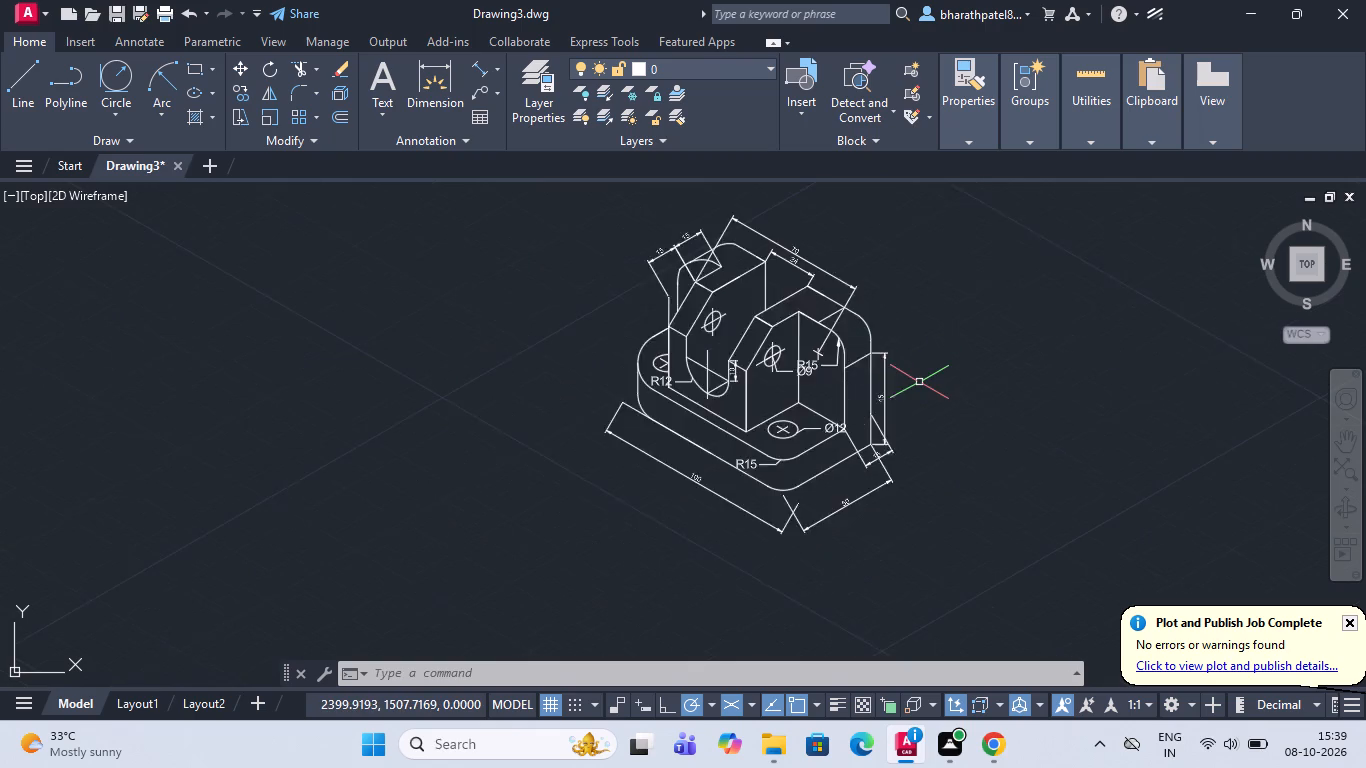
pyautogui.scroll(1, 919, 382)
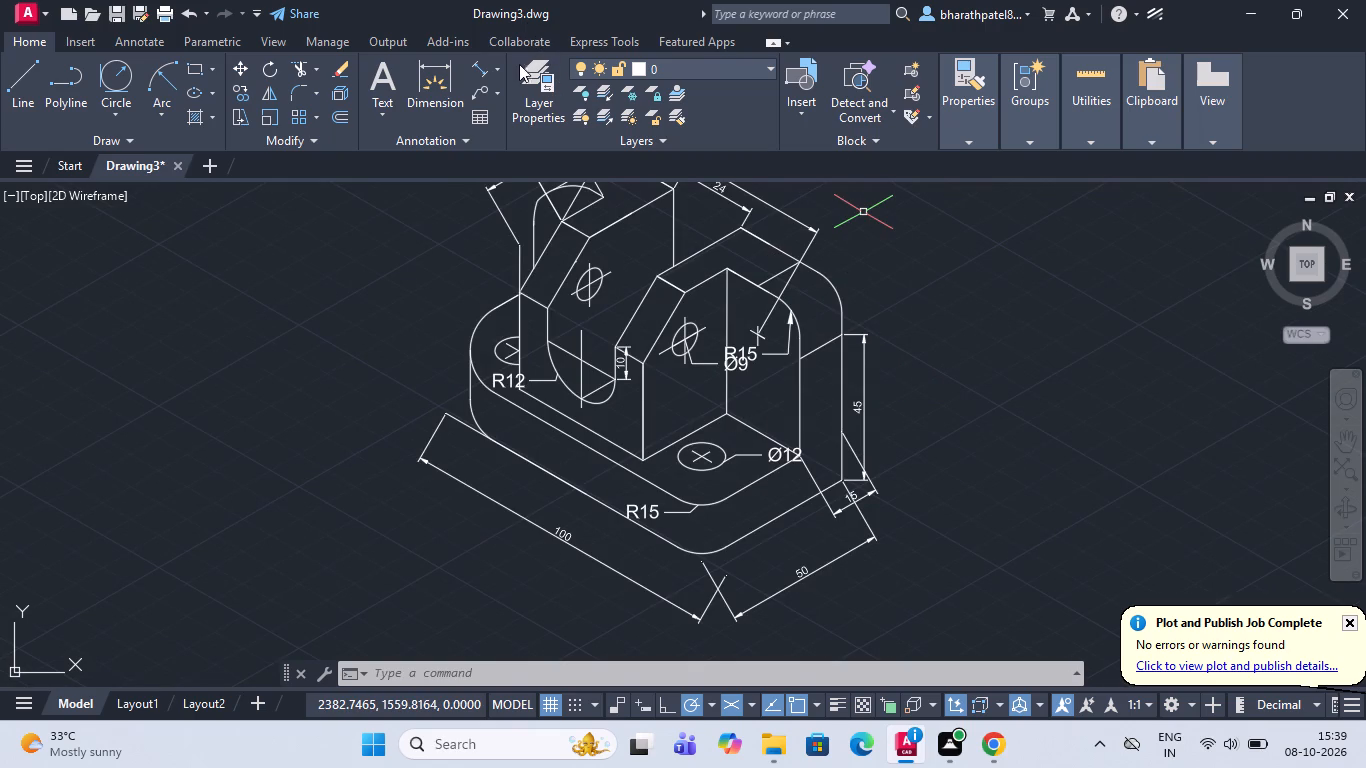
pyautogui.click(573, 358)
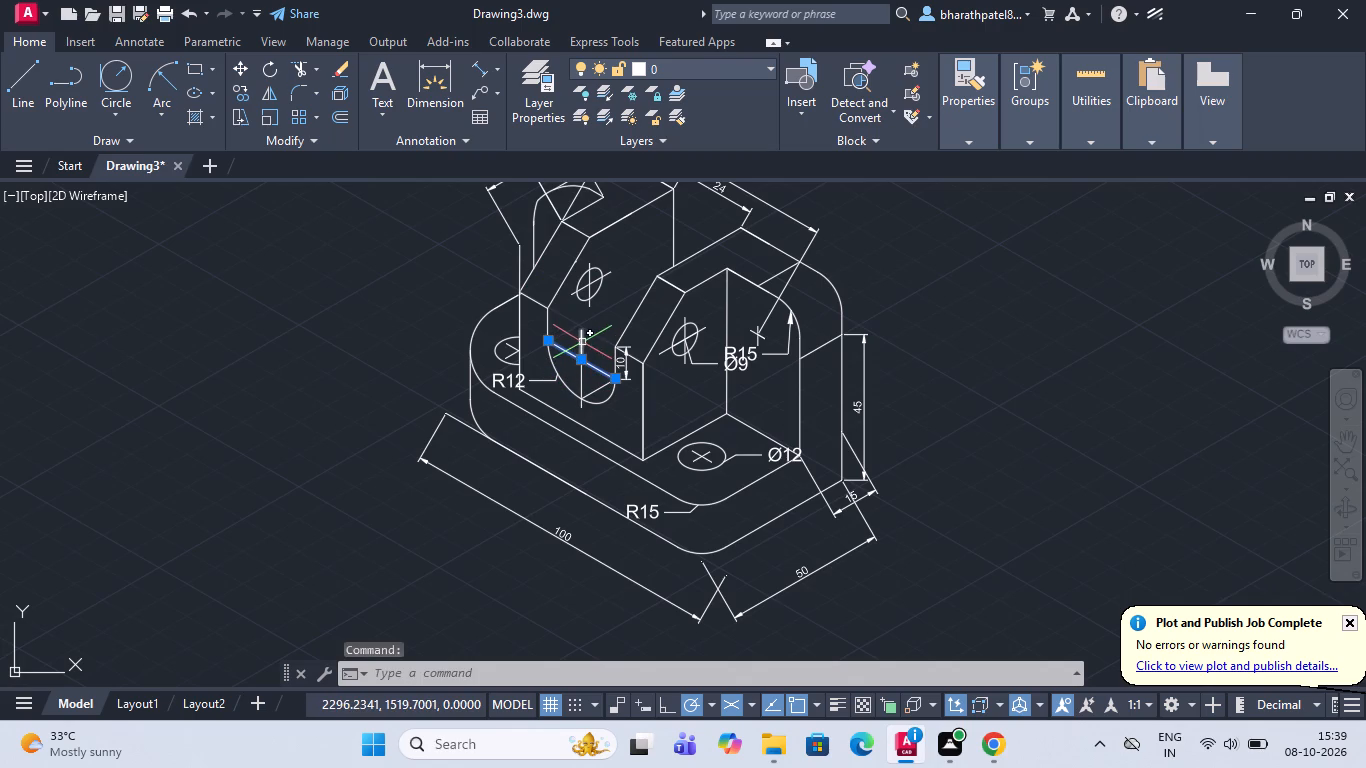
pyautogui.click(582, 342)
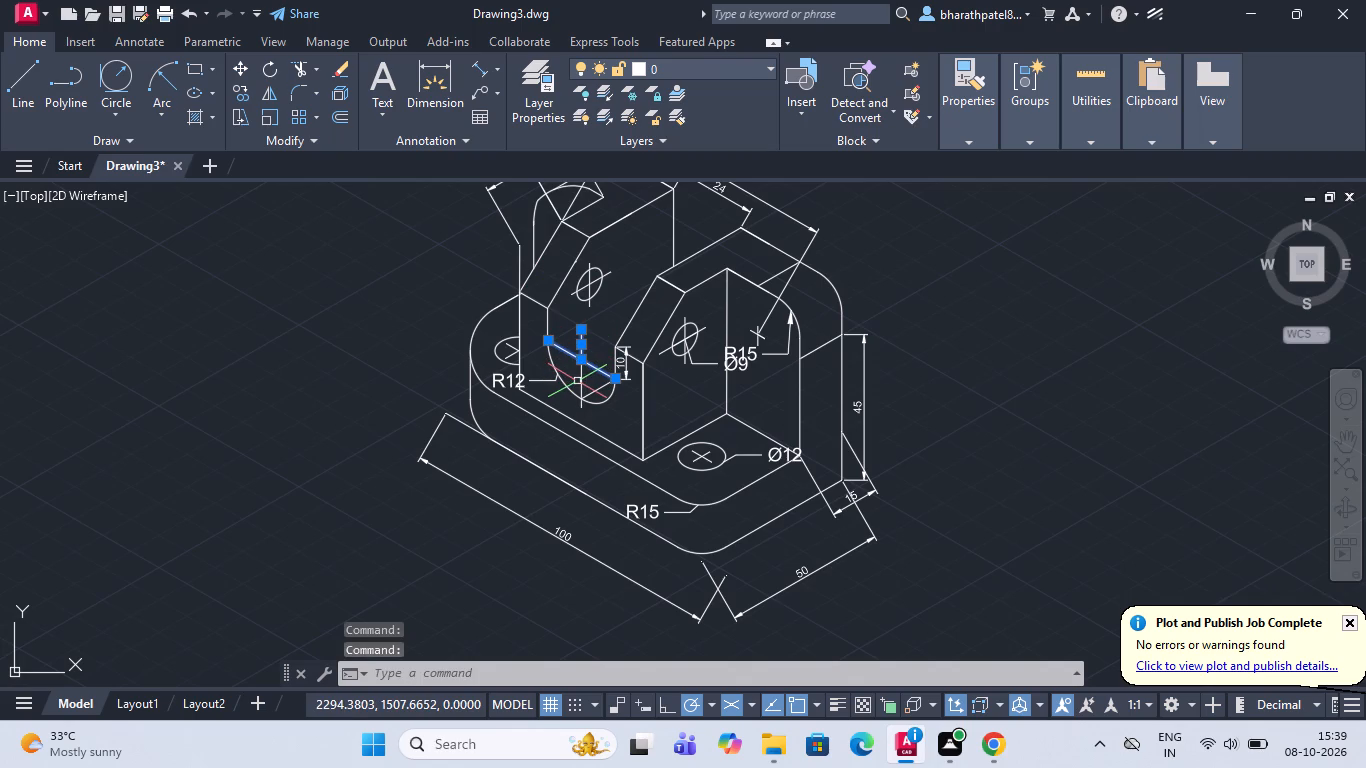
pyautogui.scroll(1, 577, 389)
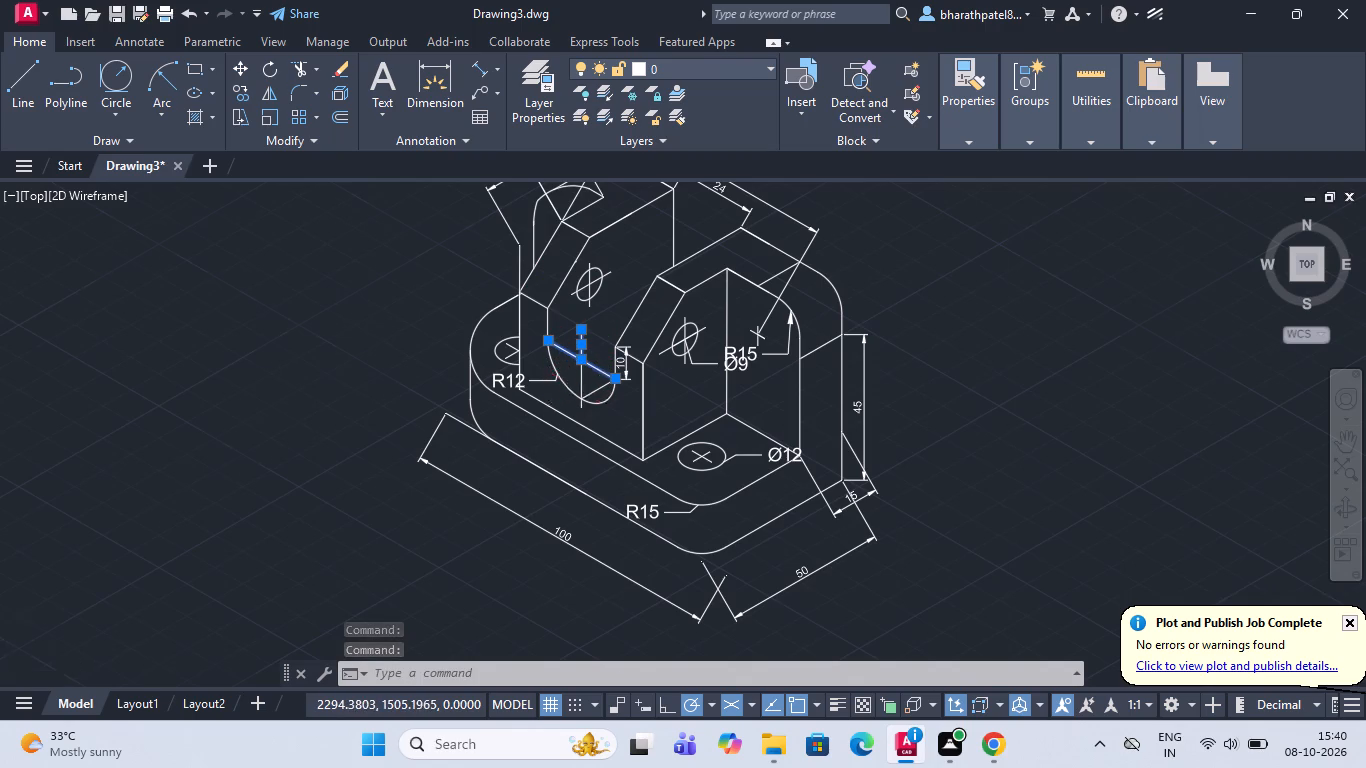
pyautogui.scroll(2, 577, 389)
pyautogui.click(586, 370)
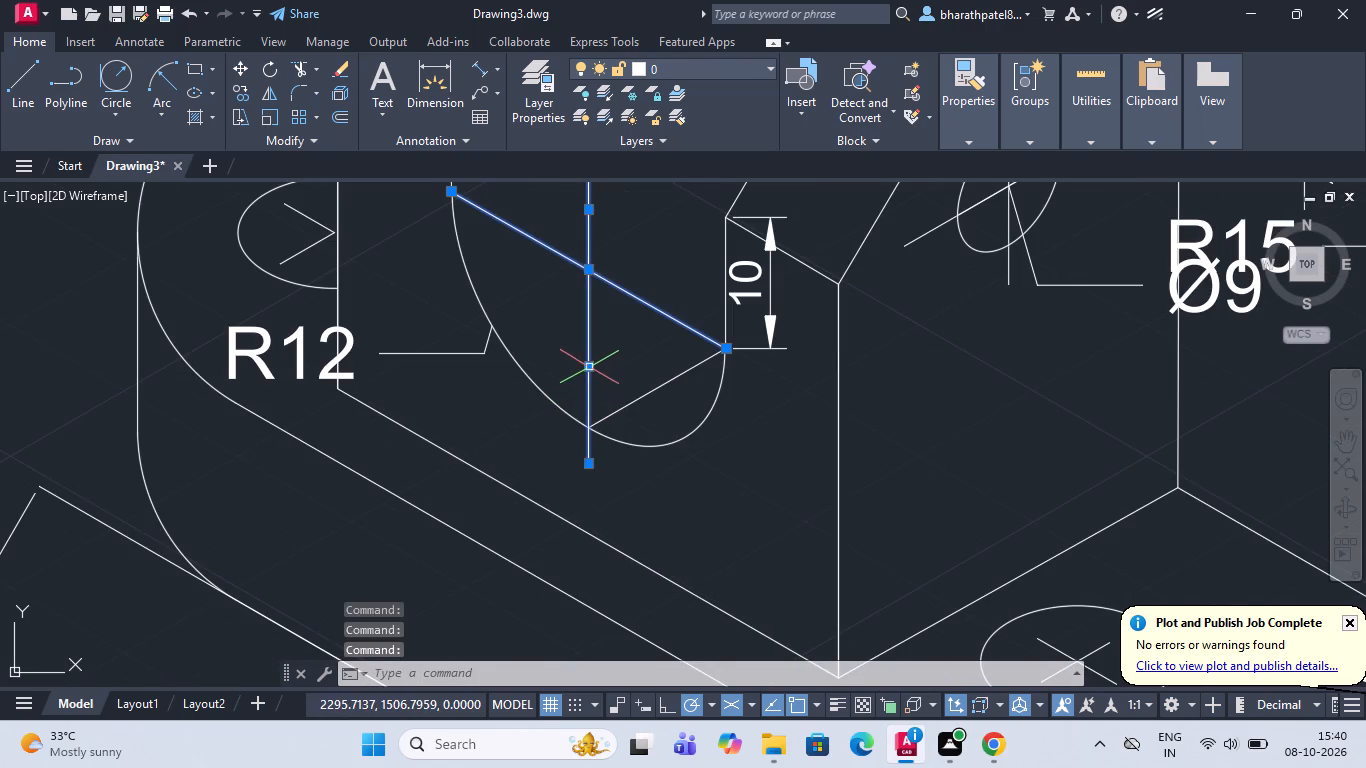
pyautogui.click(640, 398)
pyautogui.scroll(-5, 640, 398)
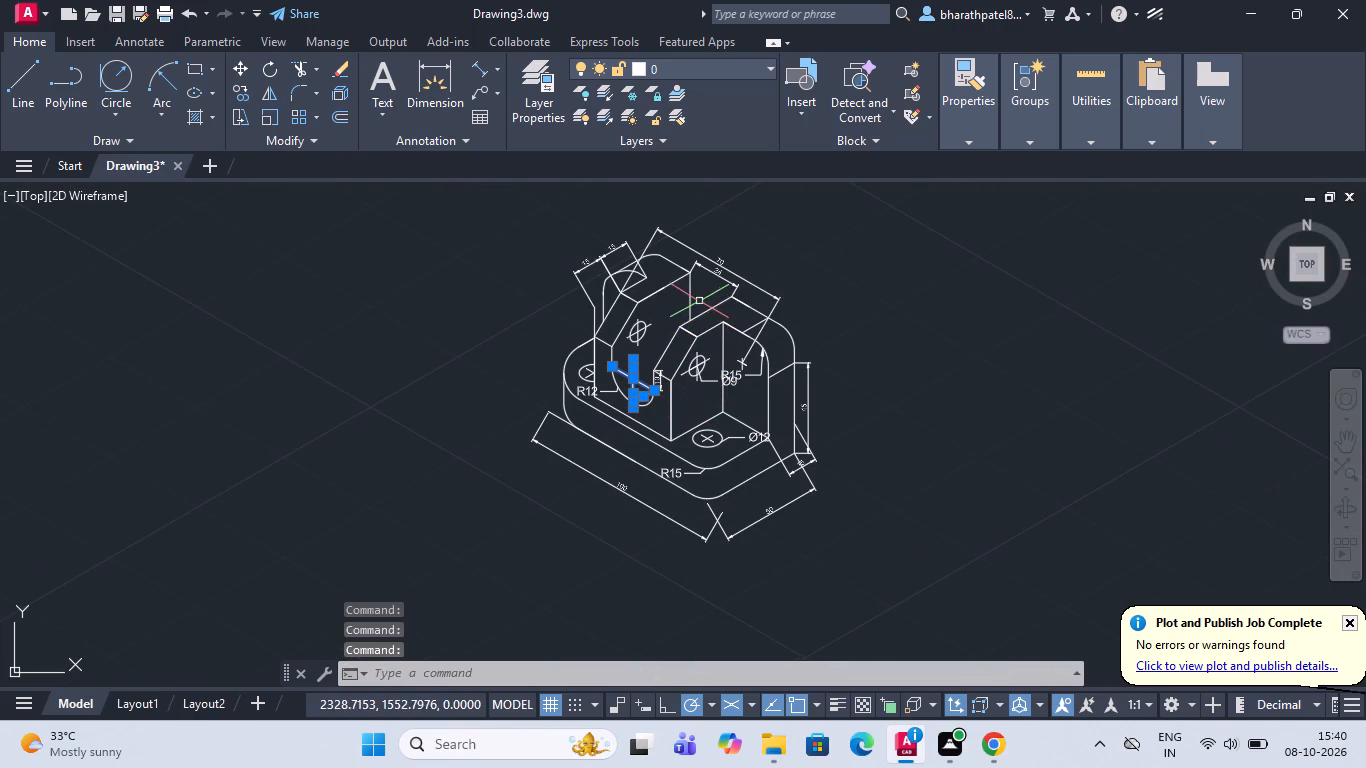
pyautogui.scroll(2, 688, 340)
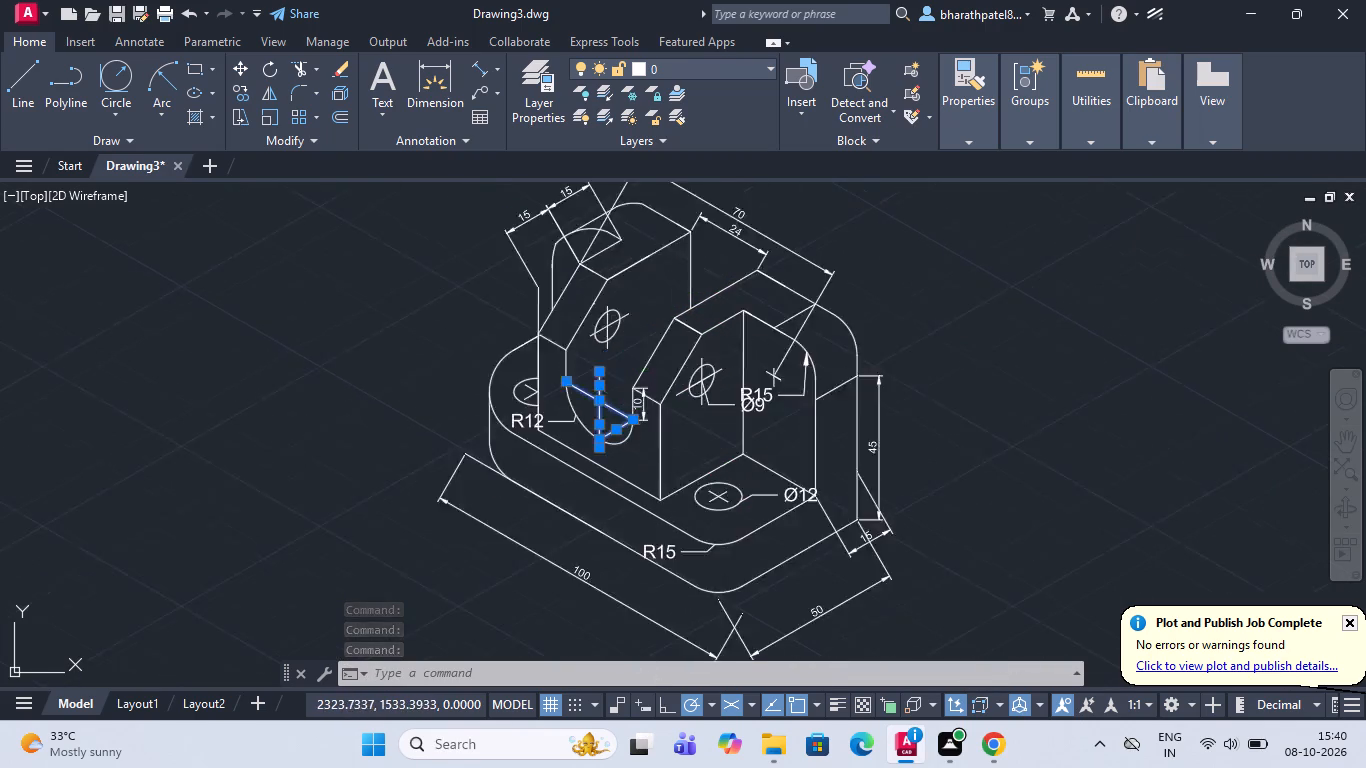
pyautogui.scroll(3, 688, 339)
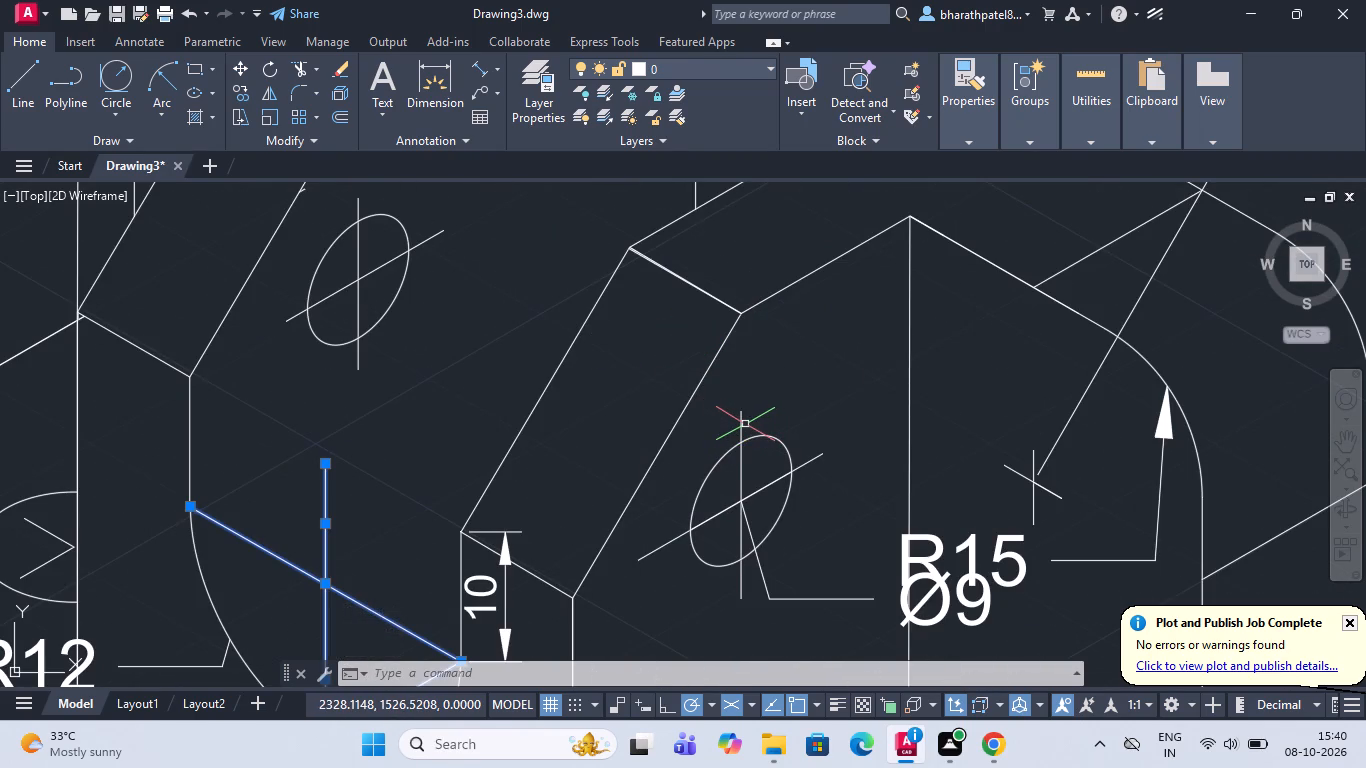
pyautogui.click(741, 418)
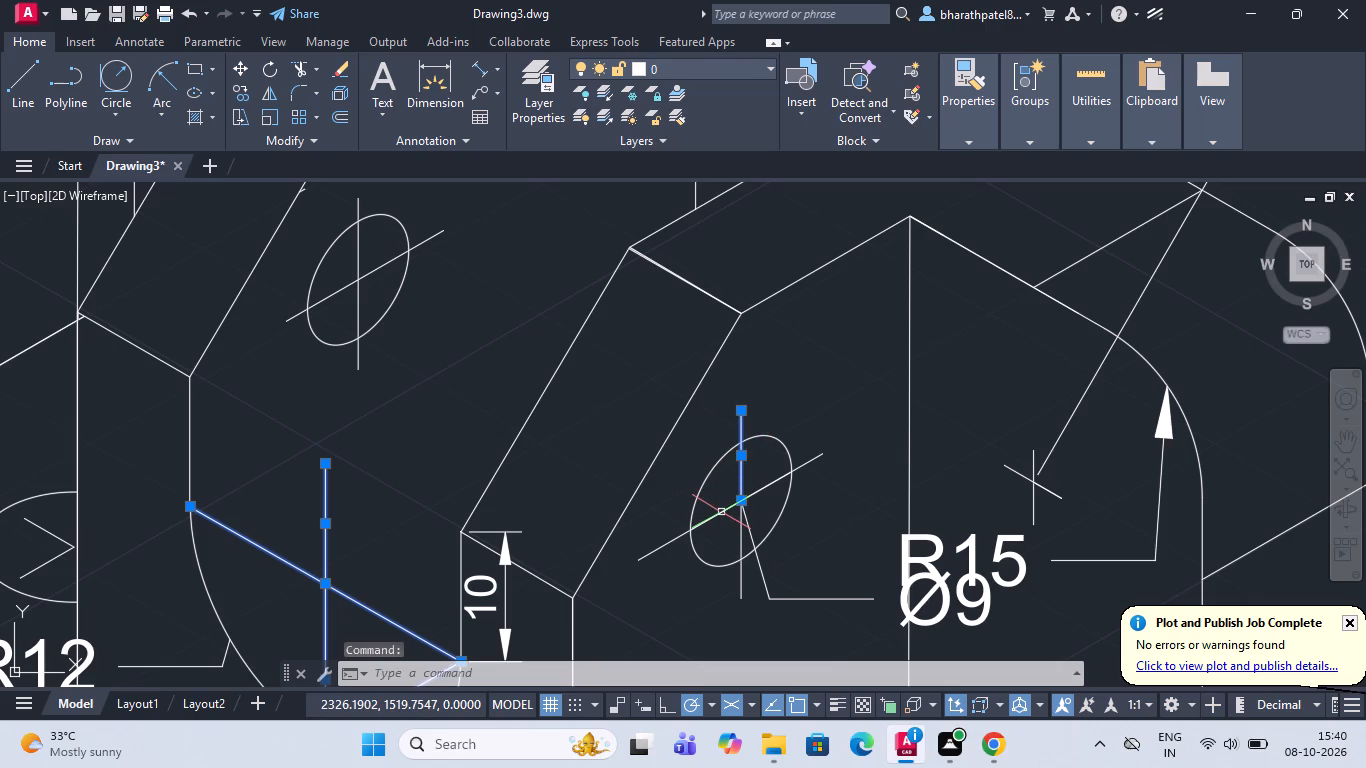
pyautogui.click(721, 512)
pyautogui.click(760, 489)
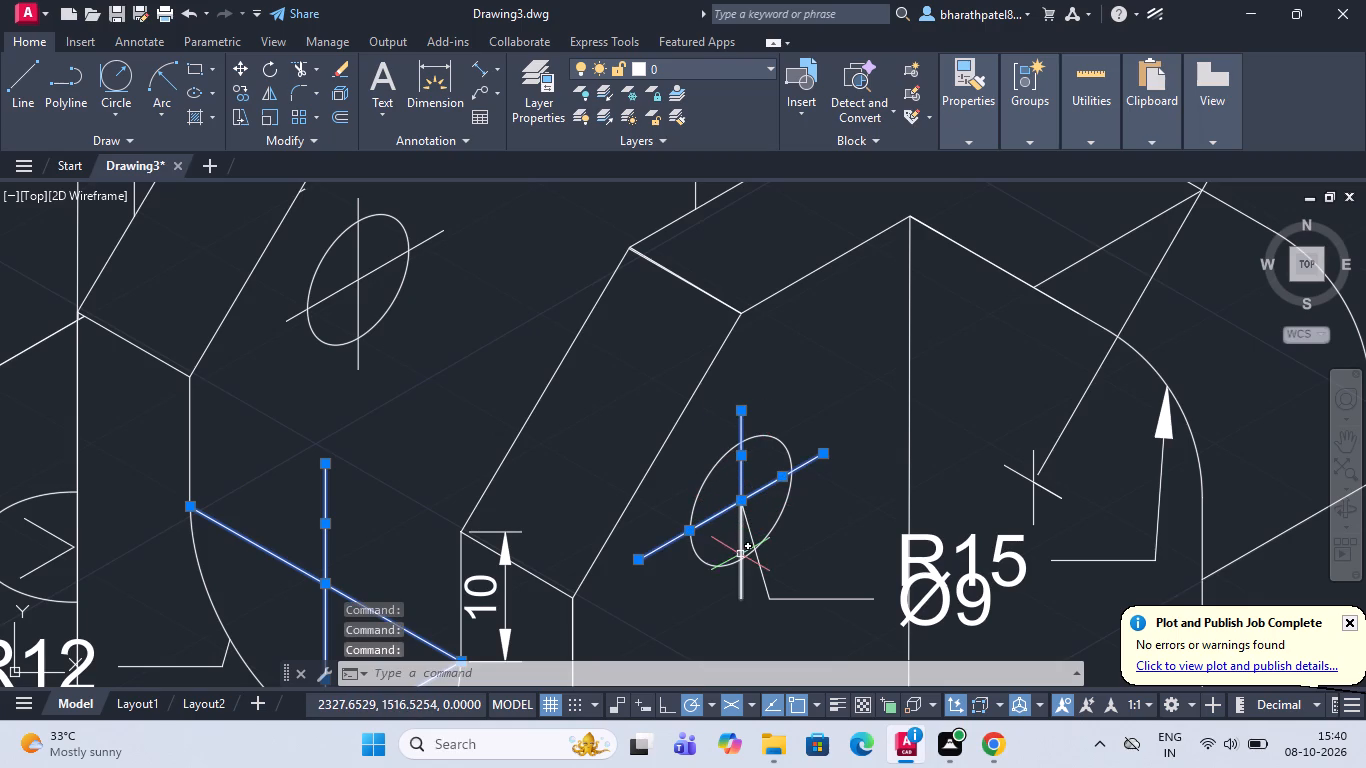
pyautogui.click(739, 555)
pyautogui.scroll(-3, 737, 540)
pyautogui.scroll(-2, 822, 502)
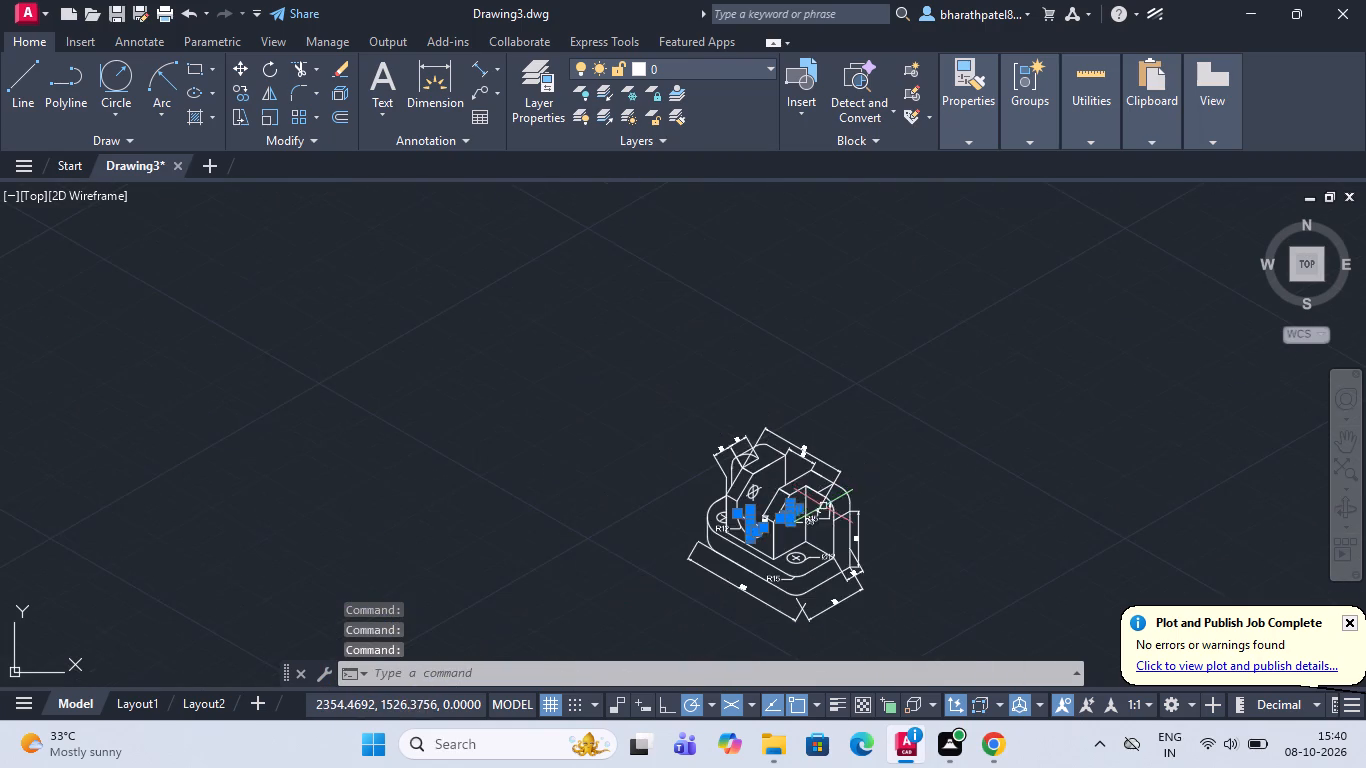
pyautogui.scroll(4, 823, 555)
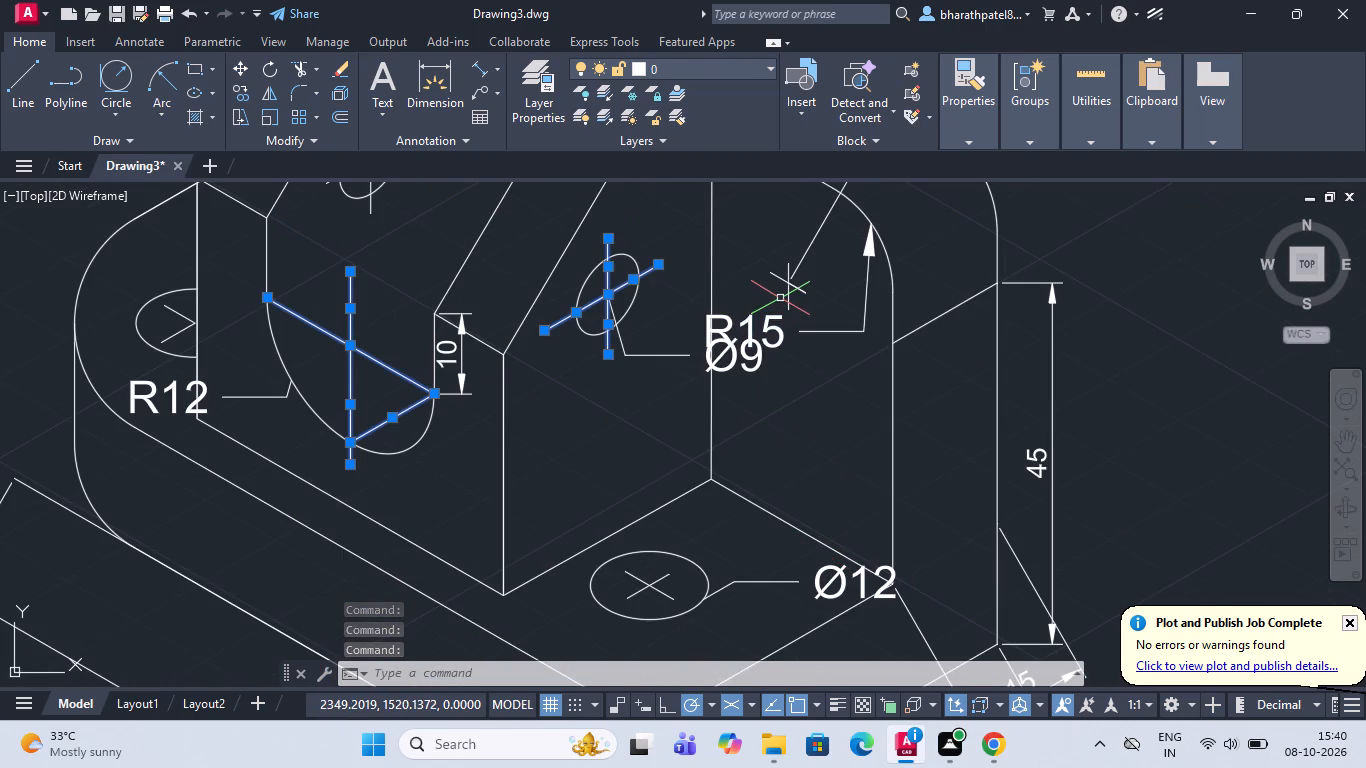
pyautogui.scroll(4, 783, 288)
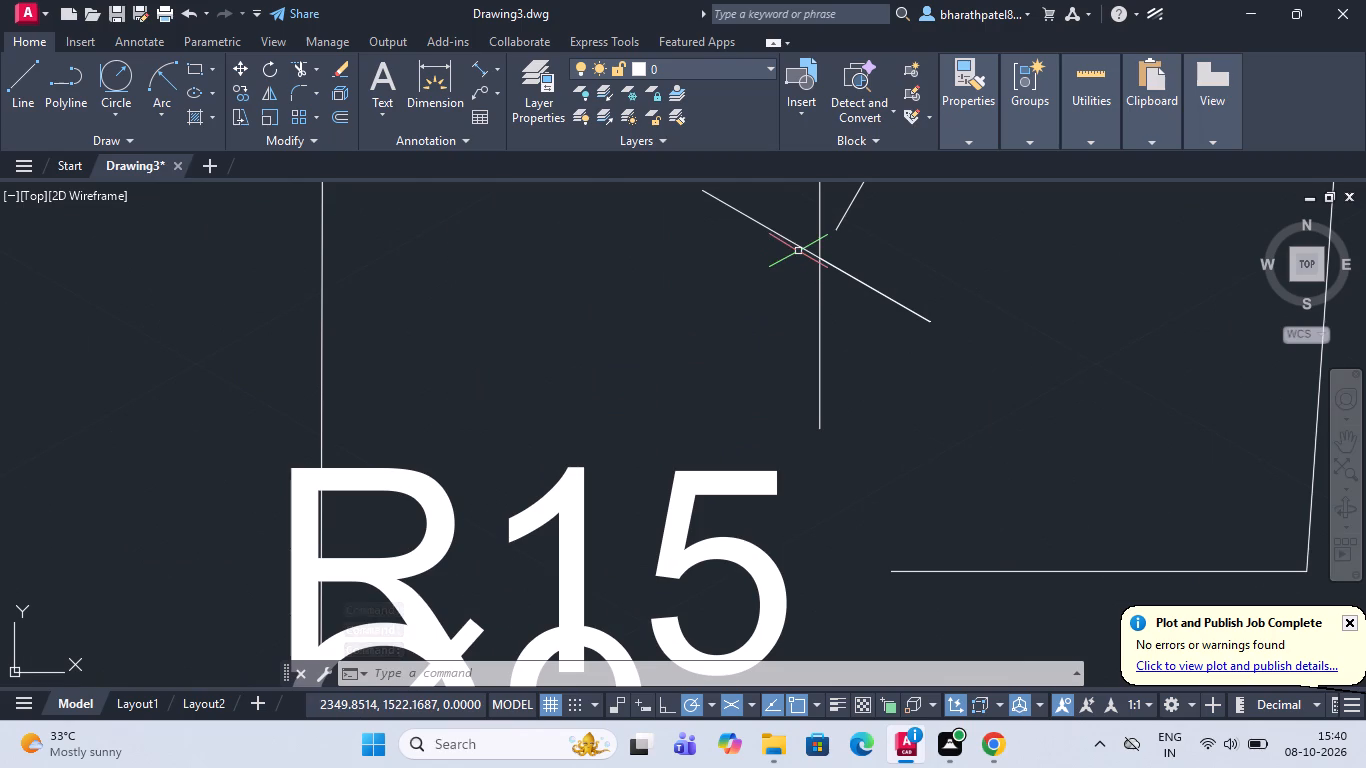
pyautogui.click(798, 247)
pyautogui.click(820, 238)
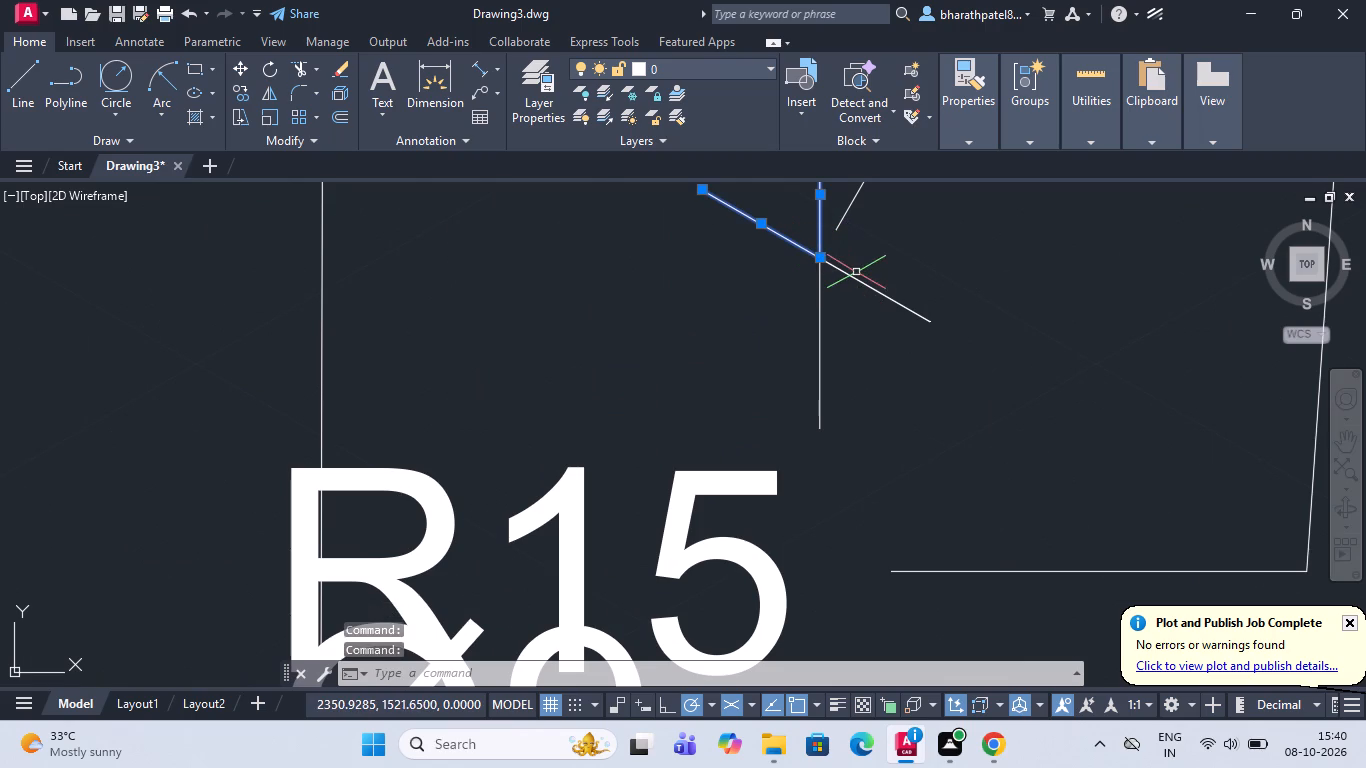
pyautogui.click(855, 281)
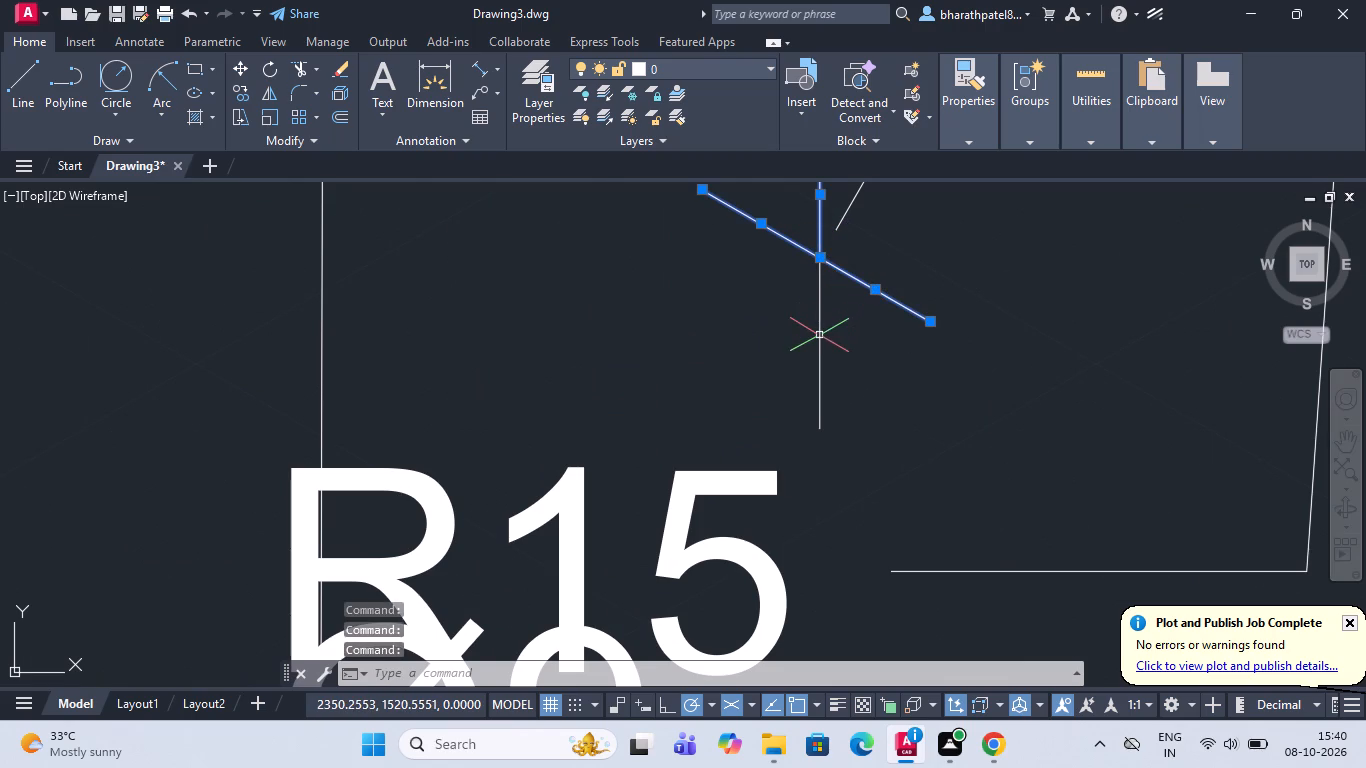
pyautogui.click(819, 335)
pyautogui.scroll(-5, 819, 335)
pyautogui.scroll(3, 790, 551)
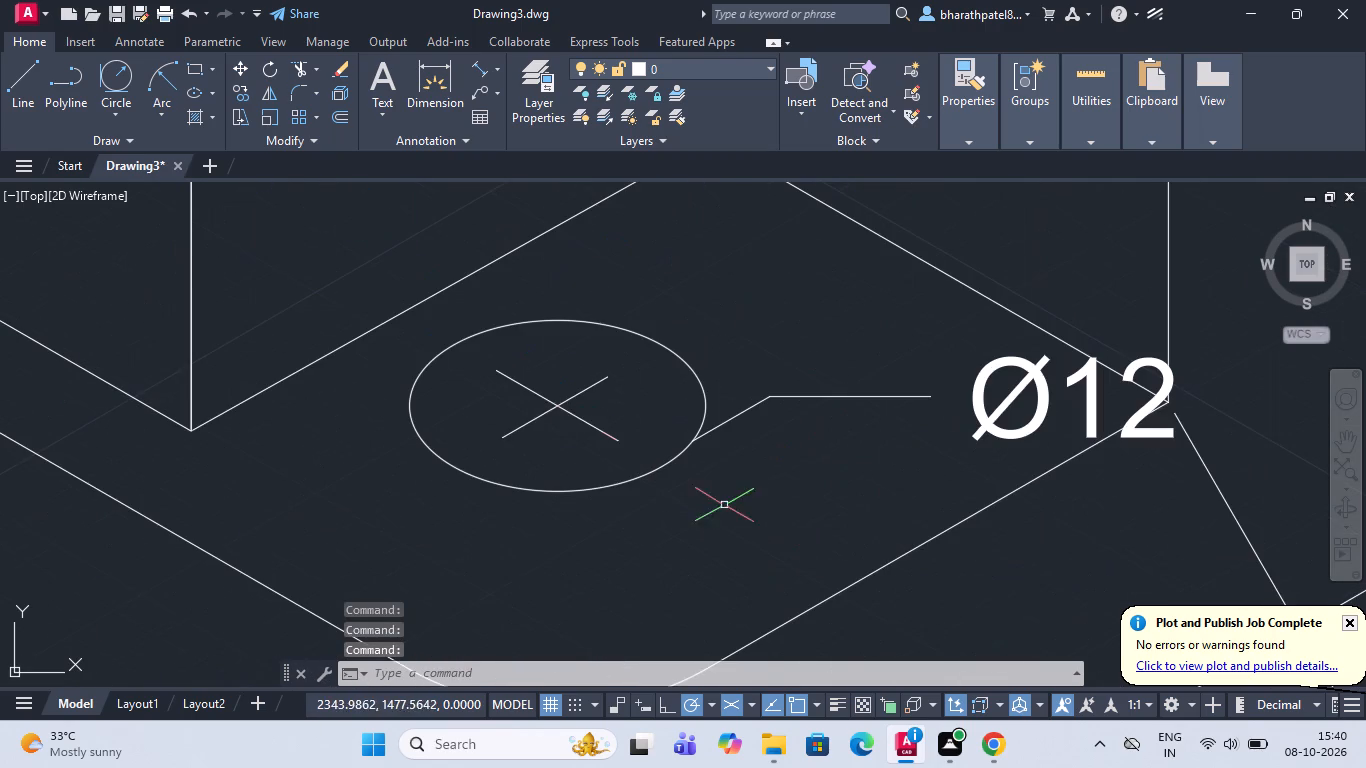
pyautogui.click(547, 402)
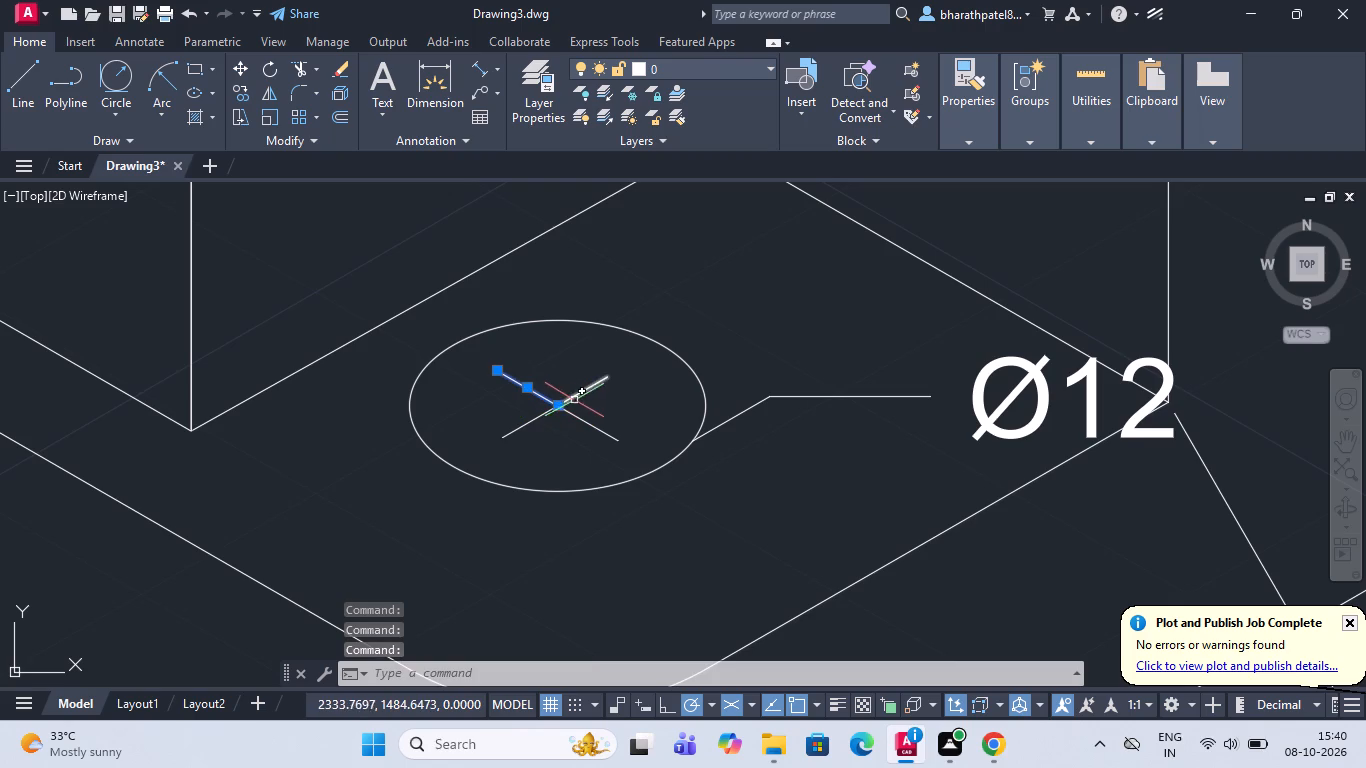
pyautogui.click(575, 397)
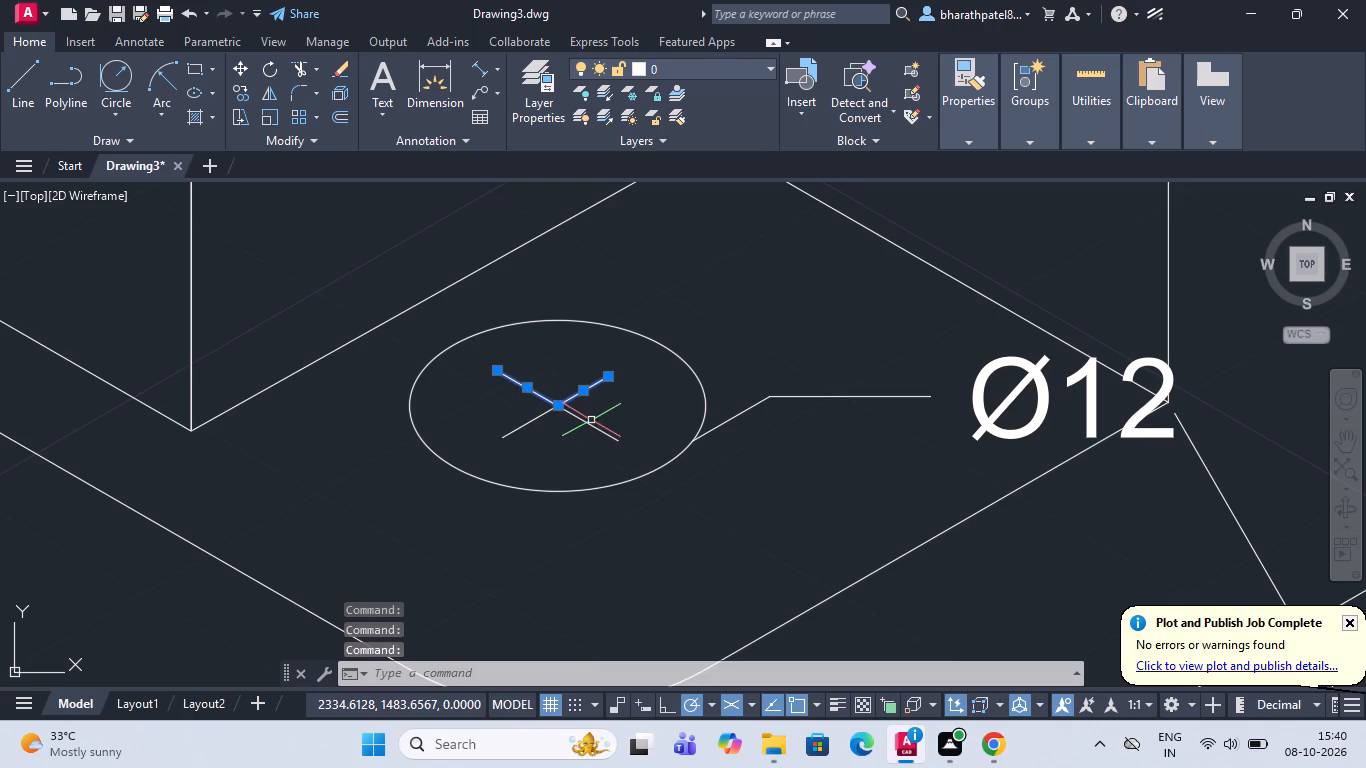
pyautogui.click(591, 426)
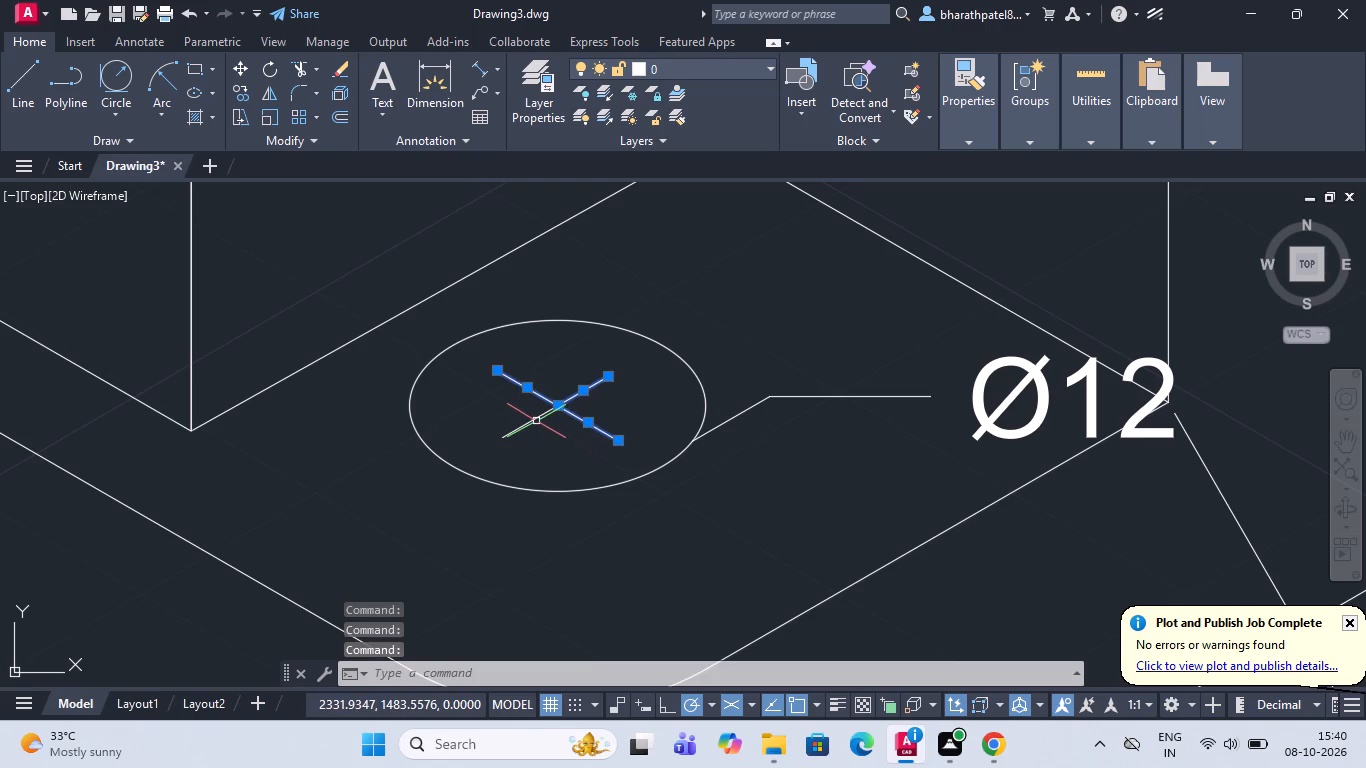
pyautogui.click(536, 421)
pyautogui.scroll(-5, 536, 421)
pyautogui.scroll(4, 338, 309)
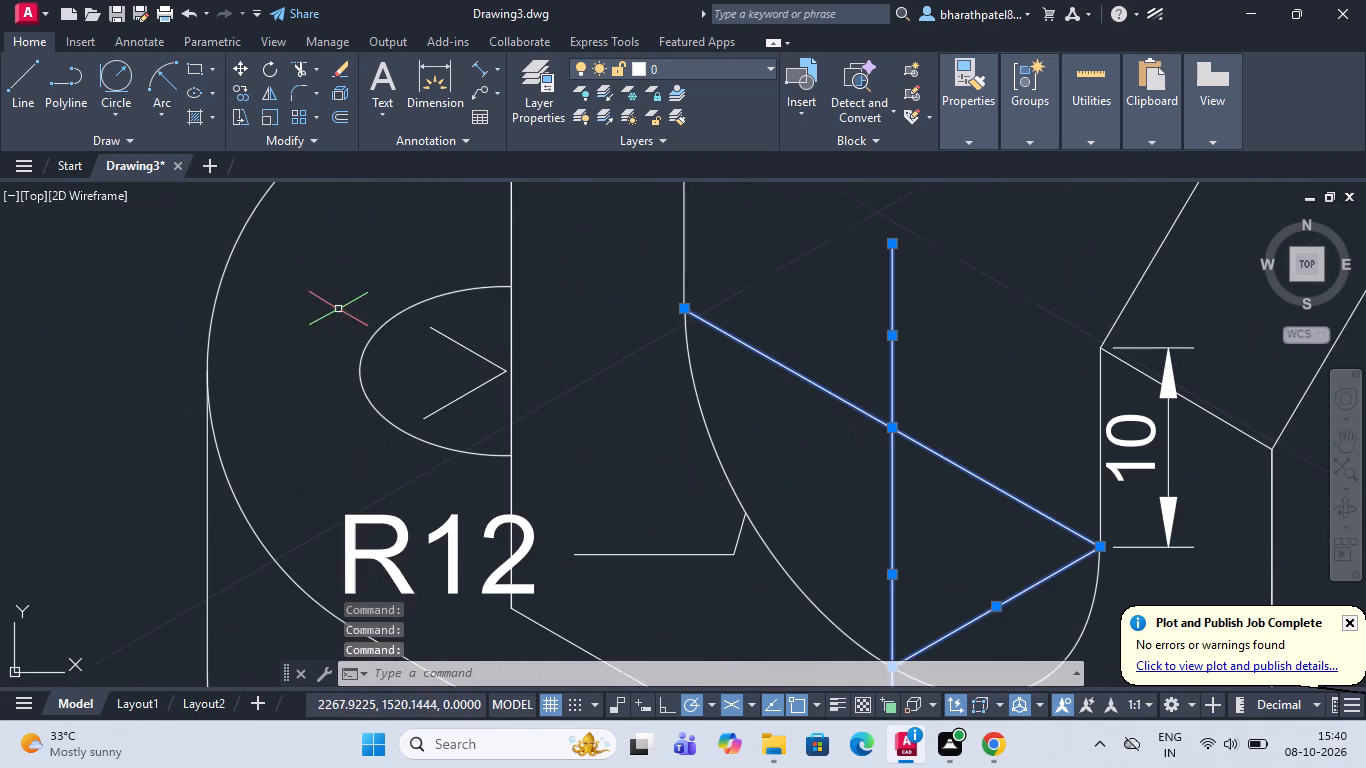
pyautogui.click(457, 345)
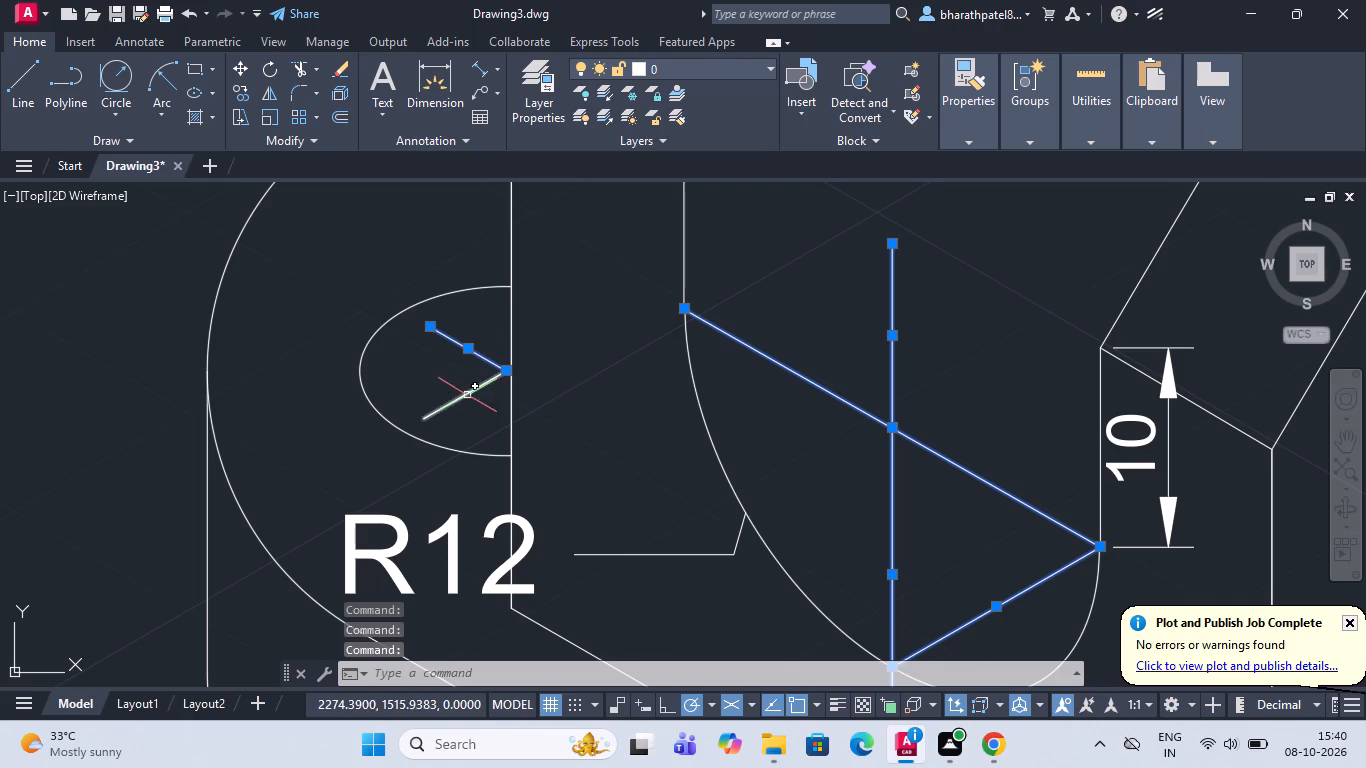
pyautogui.click(468, 396)
pyautogui.scroll(-4, 468, 396)
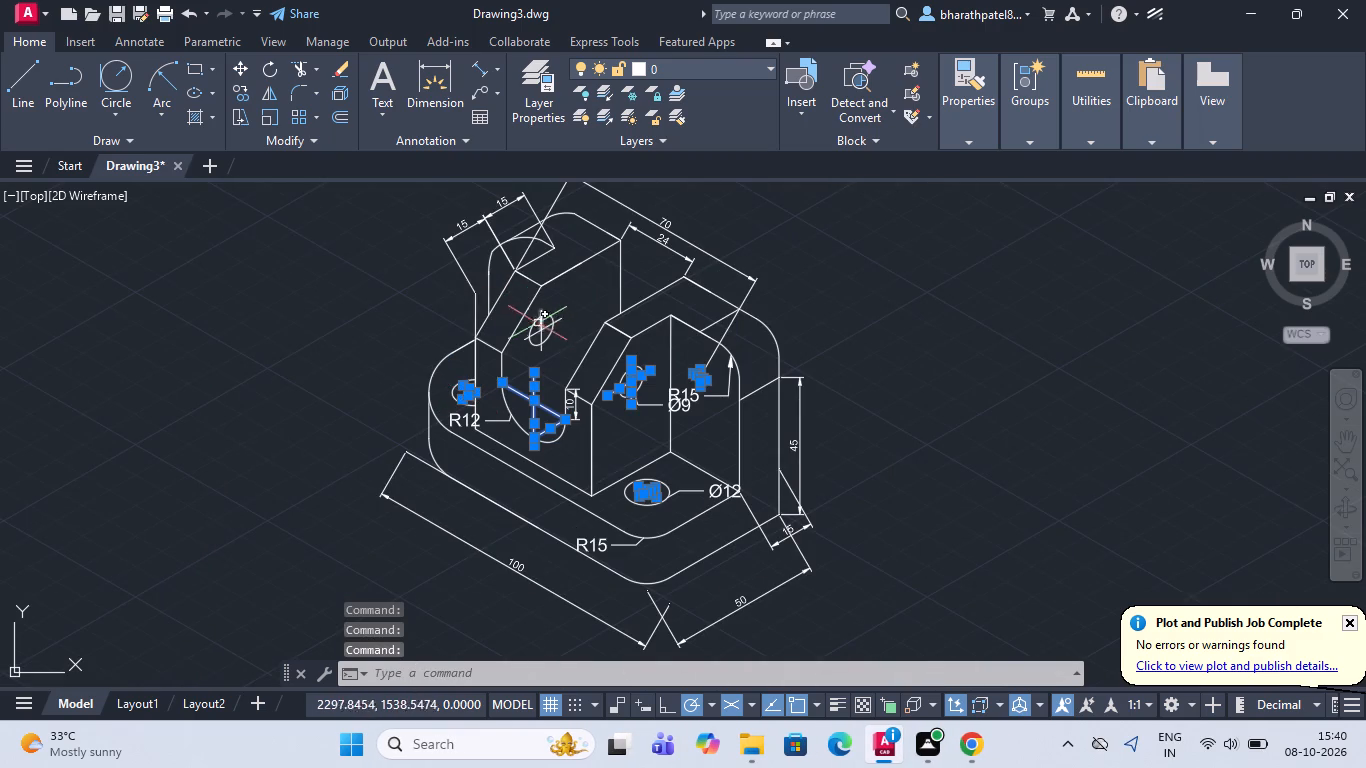
pyautogui.scroll(4, 534, 317)
pyautogui.click(568, 357)
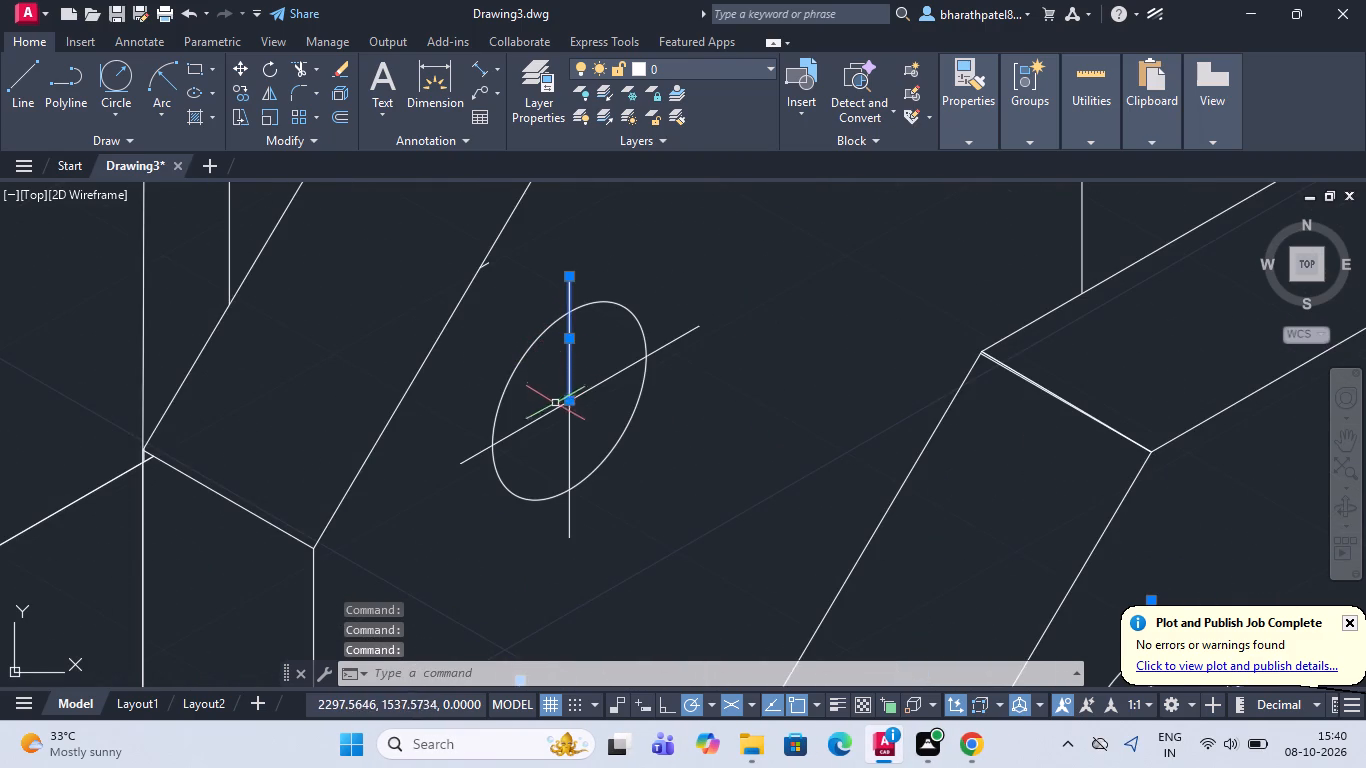
pyautogui.click(554, 411)
pyautogui.click(605, 378)
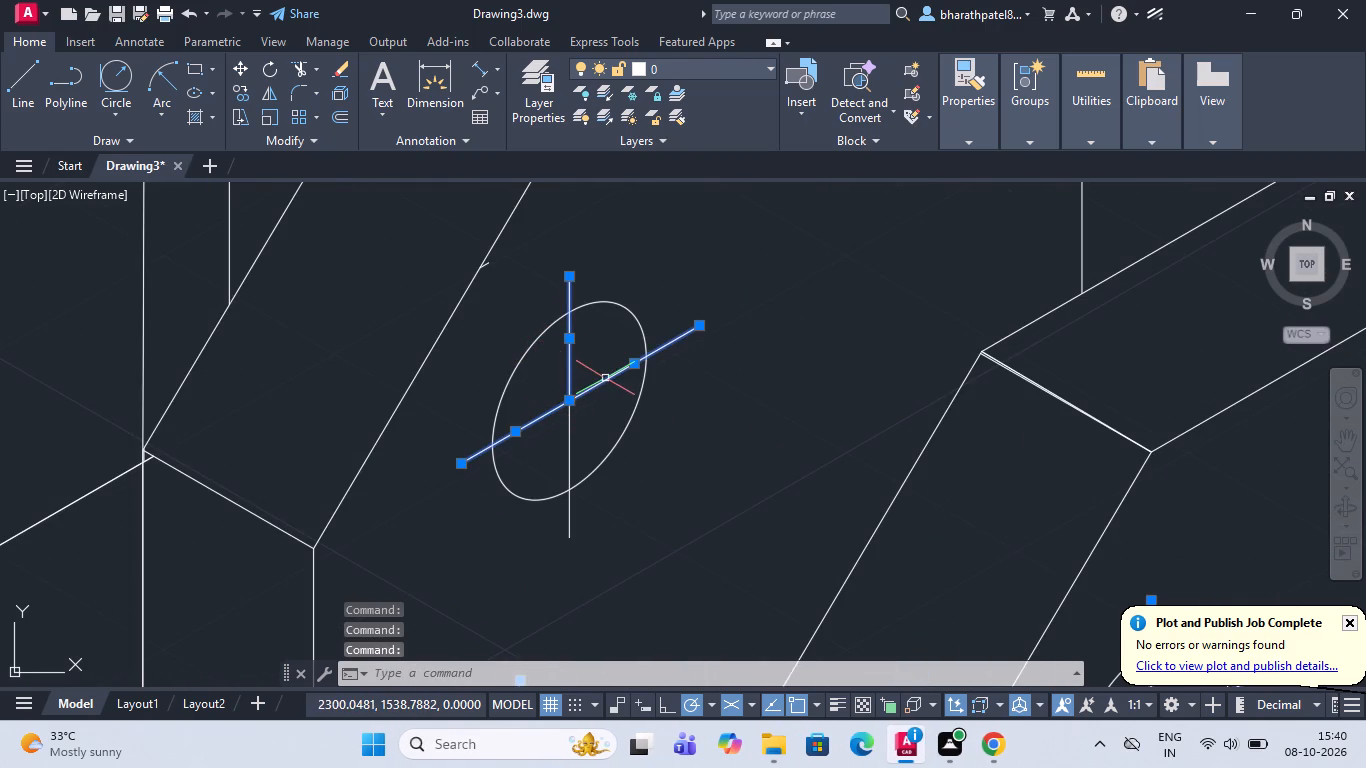
pyautogui.click(569, 437)
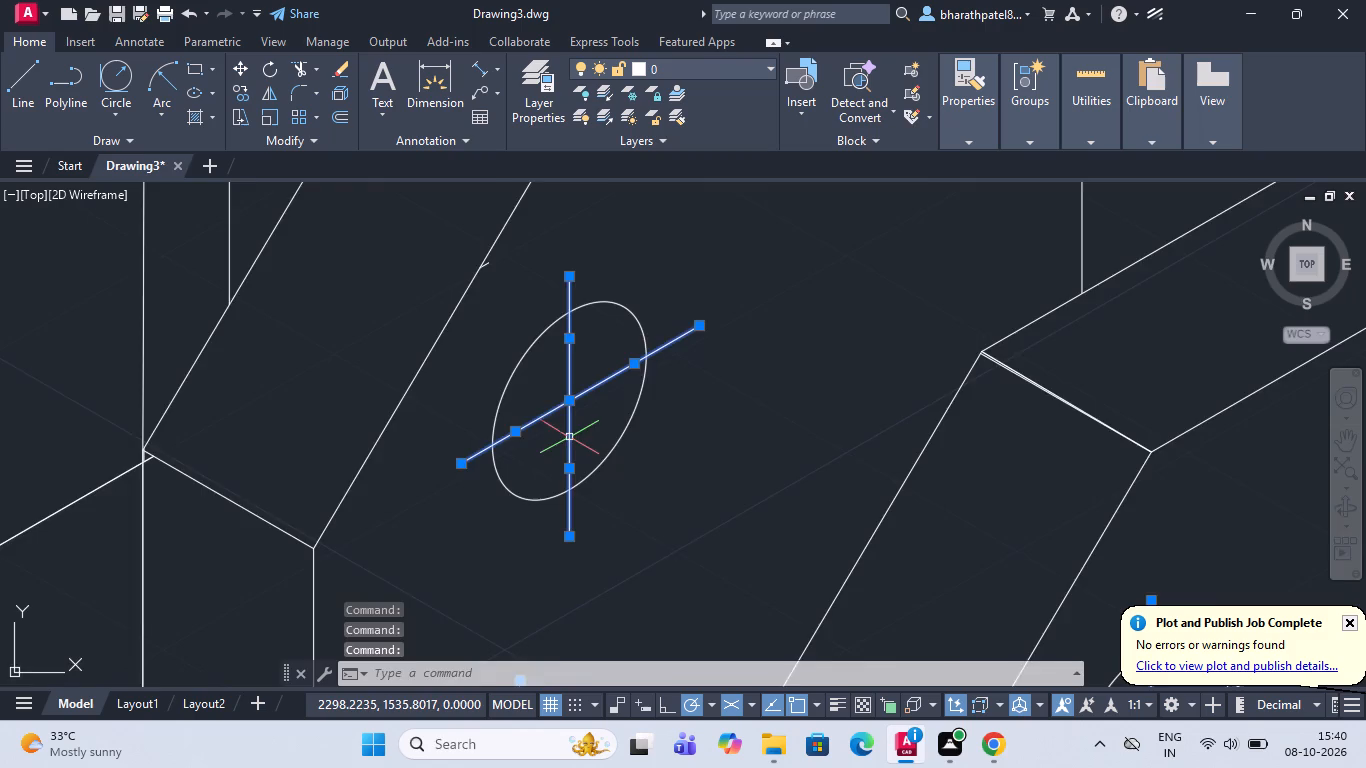
# Load the ISO dash linetype ACAD_ISO02W100 into the drawing.
pyautogui.scroll(-4, 569, 437)
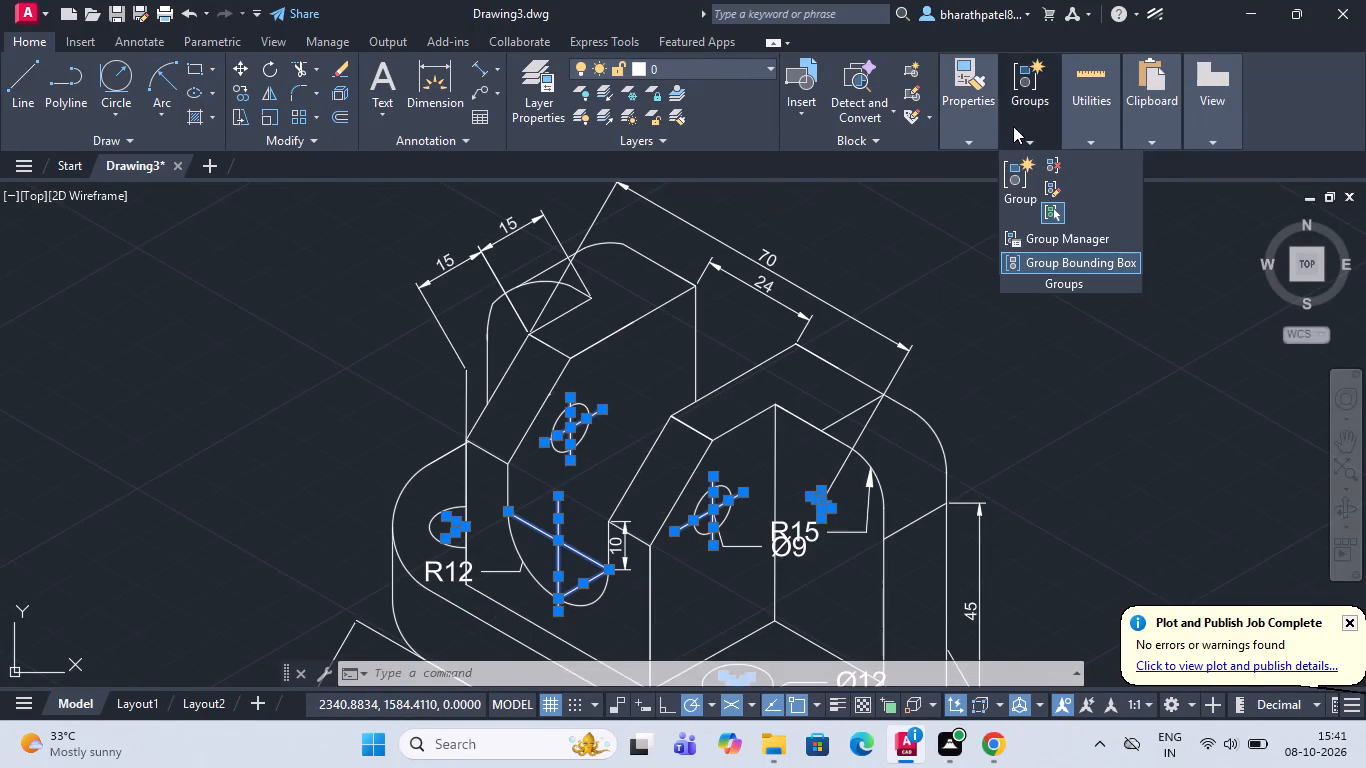
pyautogui.click(1062, 213)
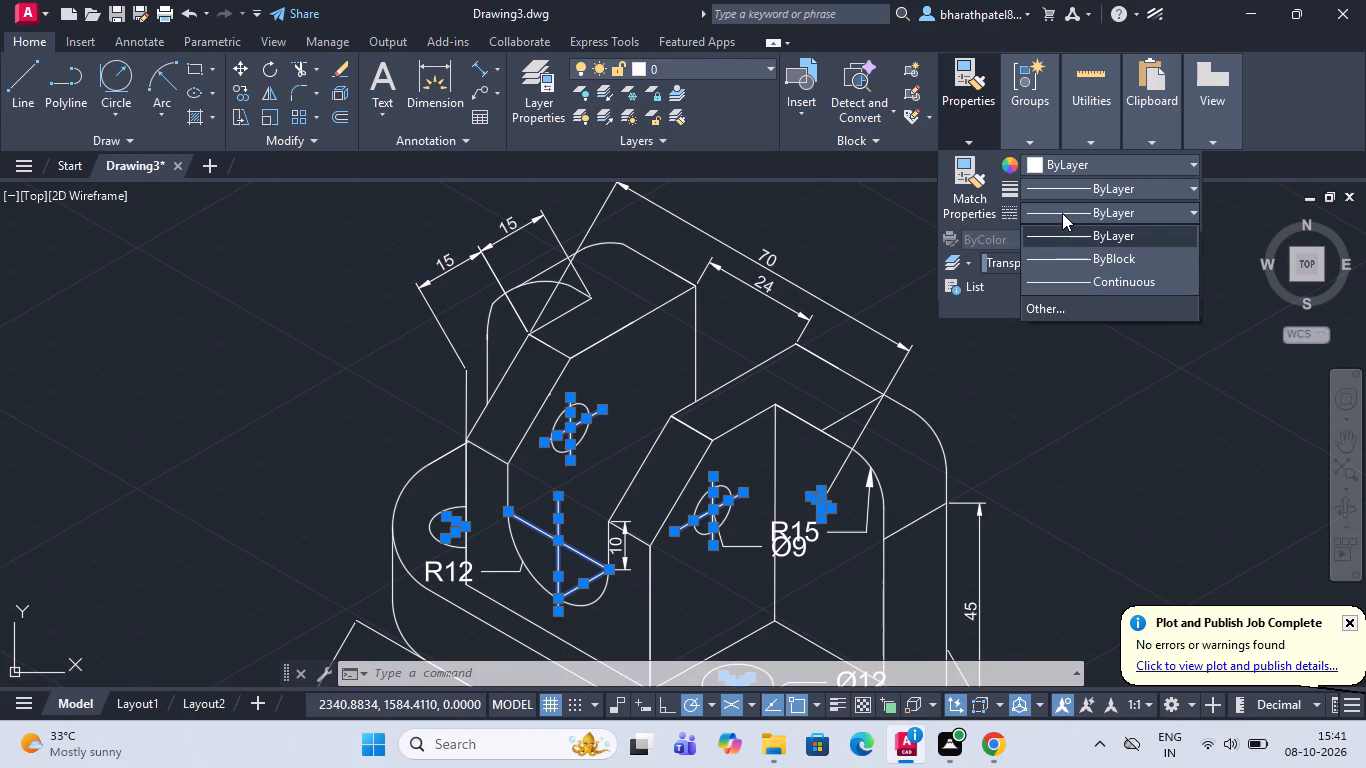
pyautogui.click(1057, 303)
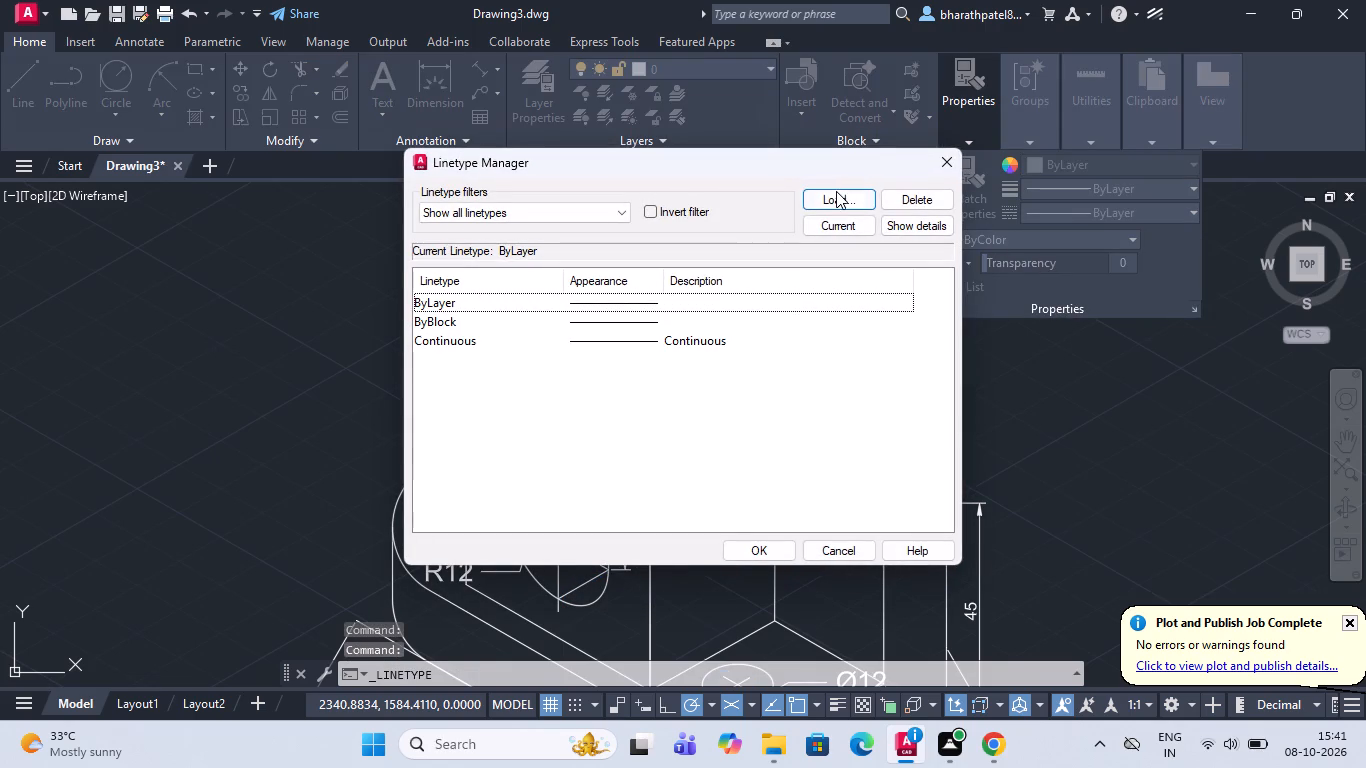
pyautogui.click(836, 191)
pyautogui.click(772, 327)
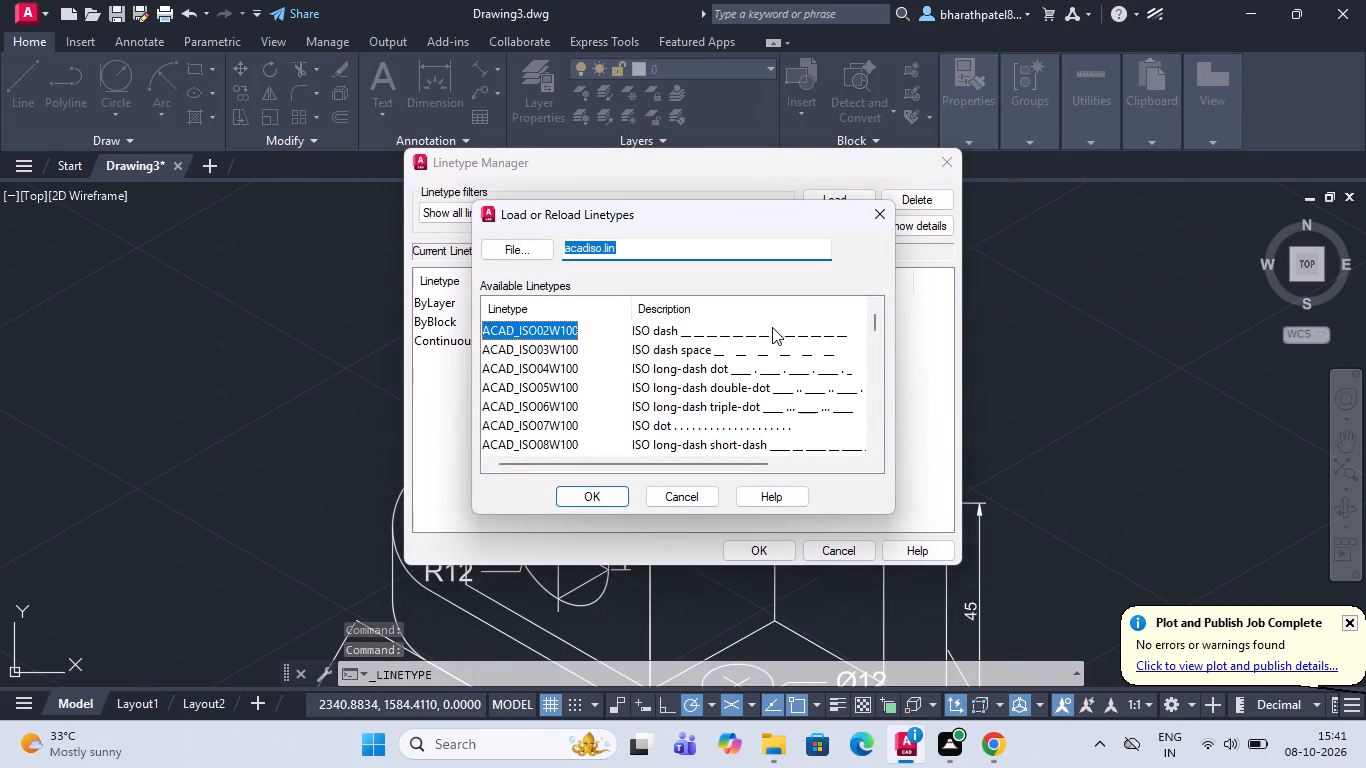
pyautogui.click(771, 332)
pyautogui.tripleClick(674, 326)
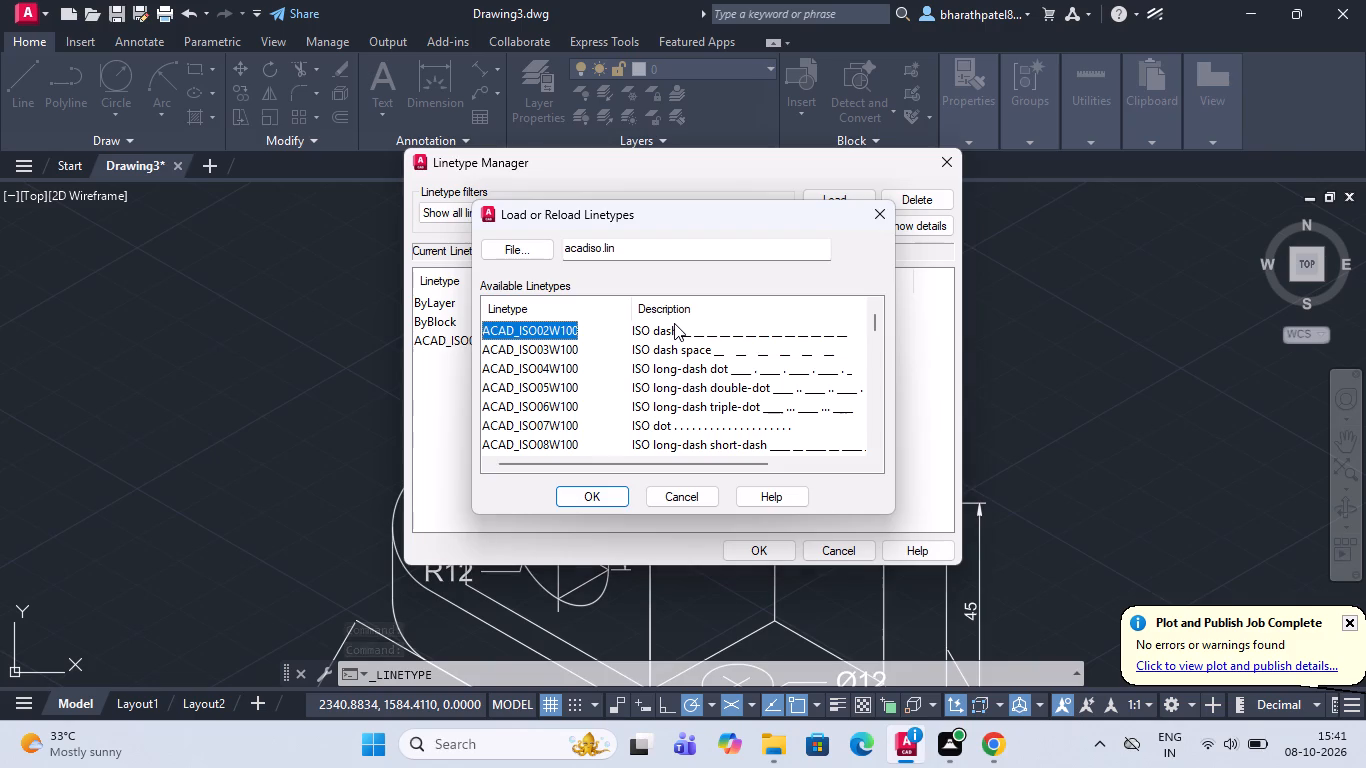
pyautogui.click(674, 323)
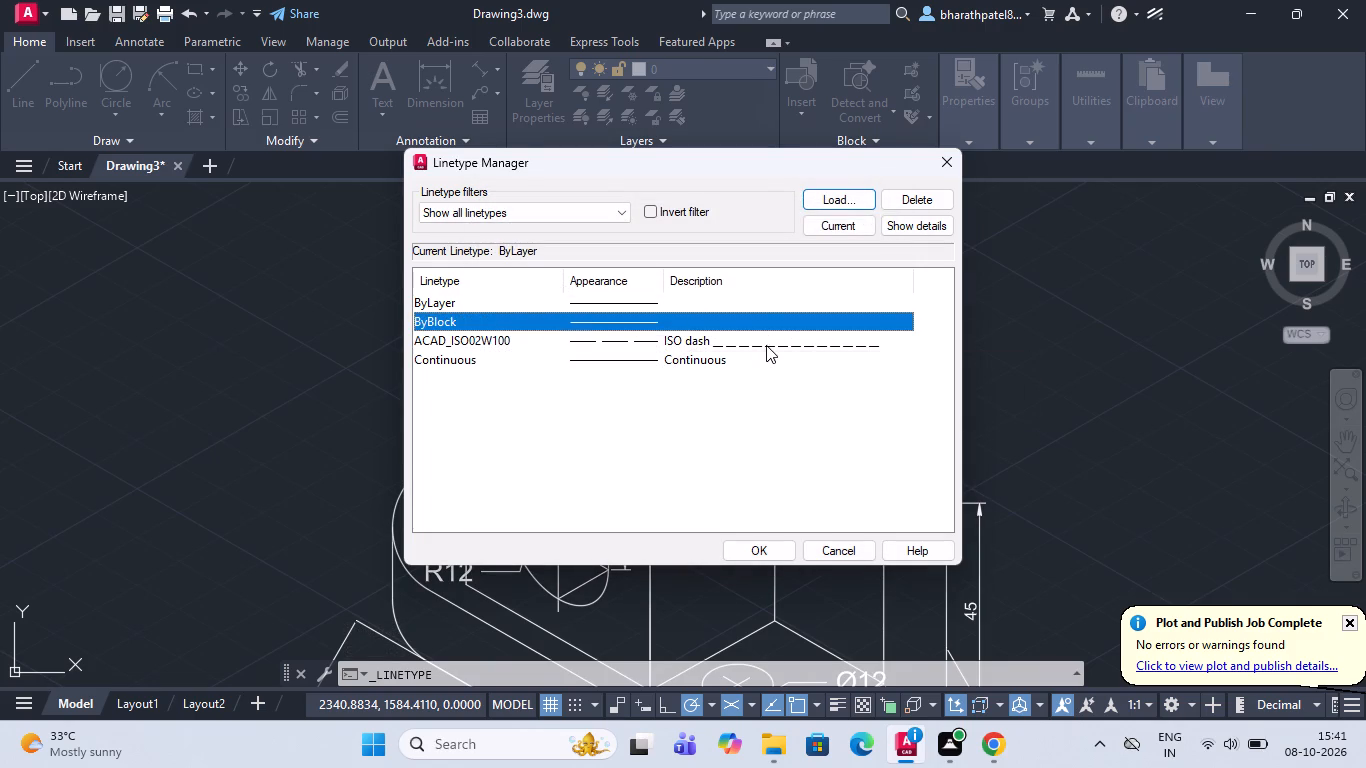
pyautogui.click(766, 345)
pyautogui.click(785, 552)
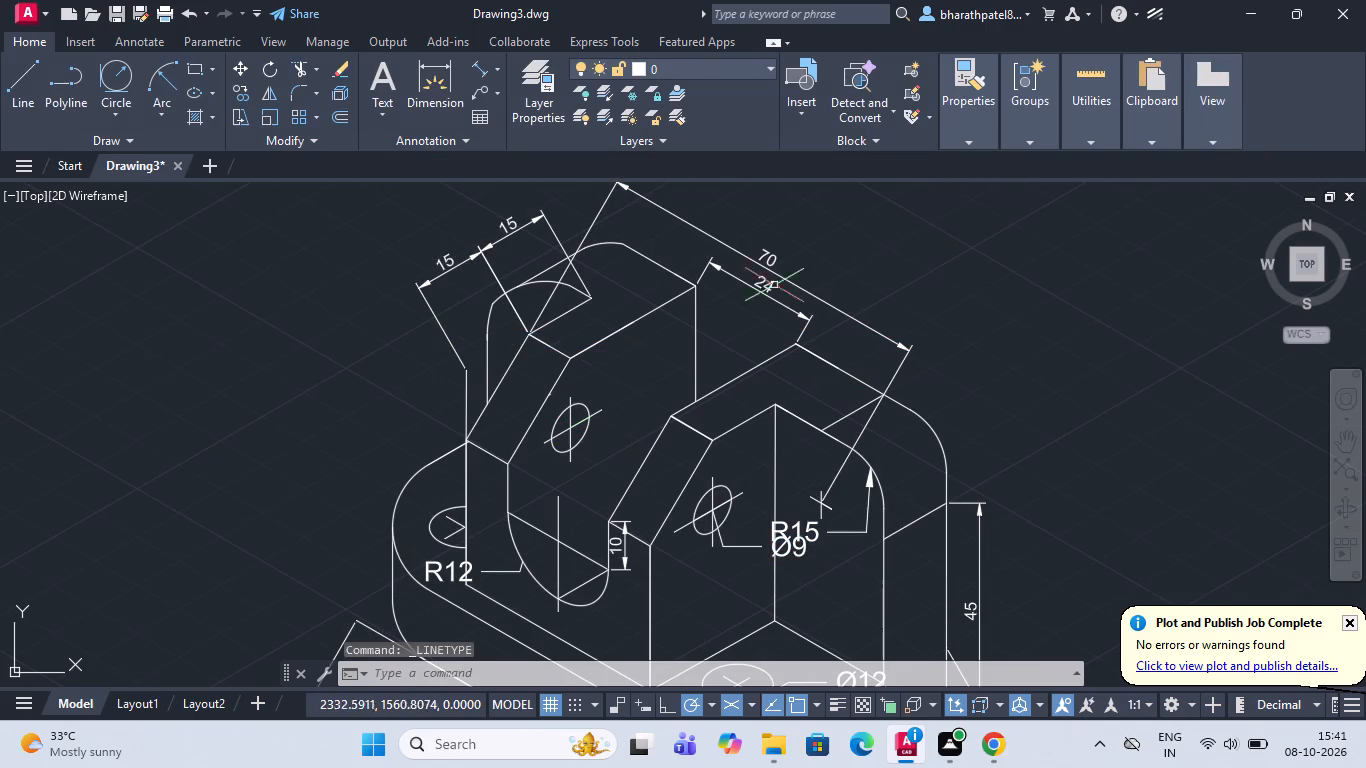
# Make ACAD_ISO02W100 the current linetype.
pyautogui.click(1032, 212)
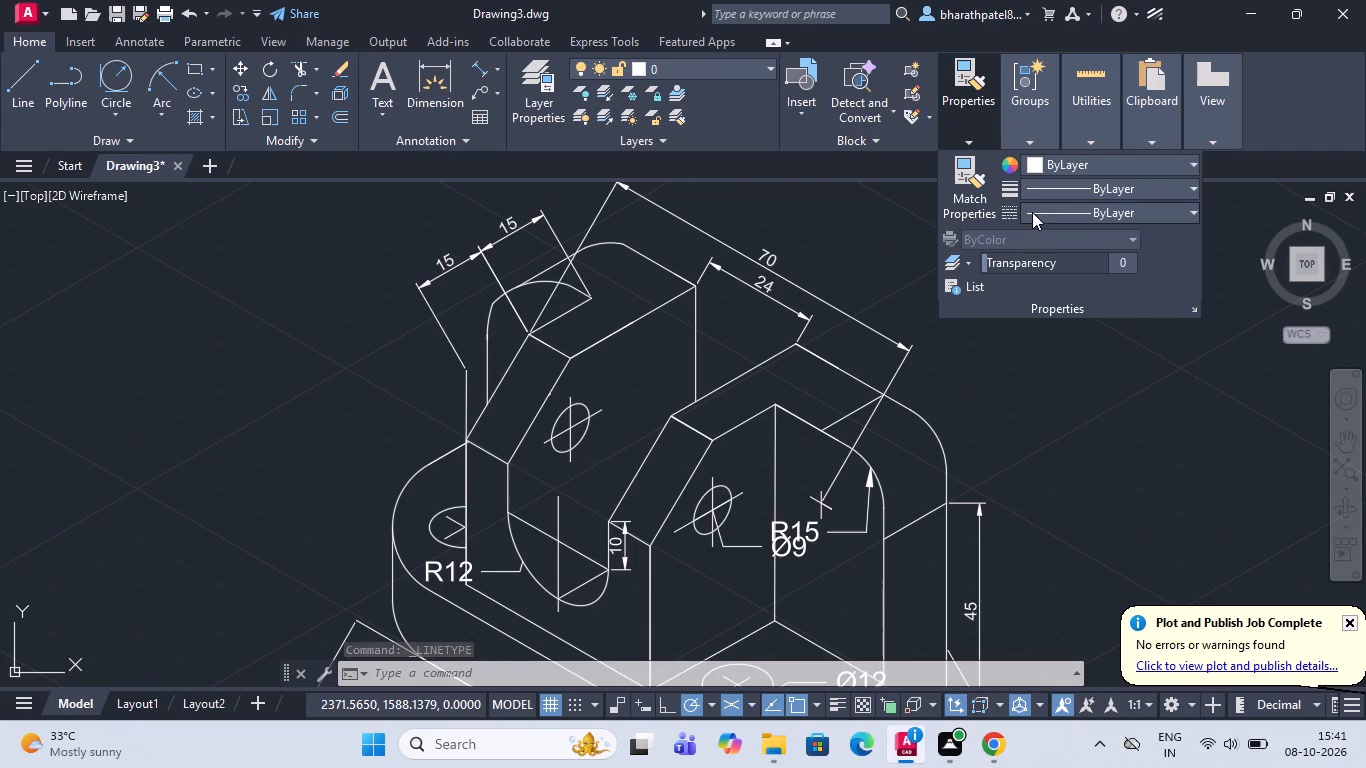
pyautogui.click(1059, 288)
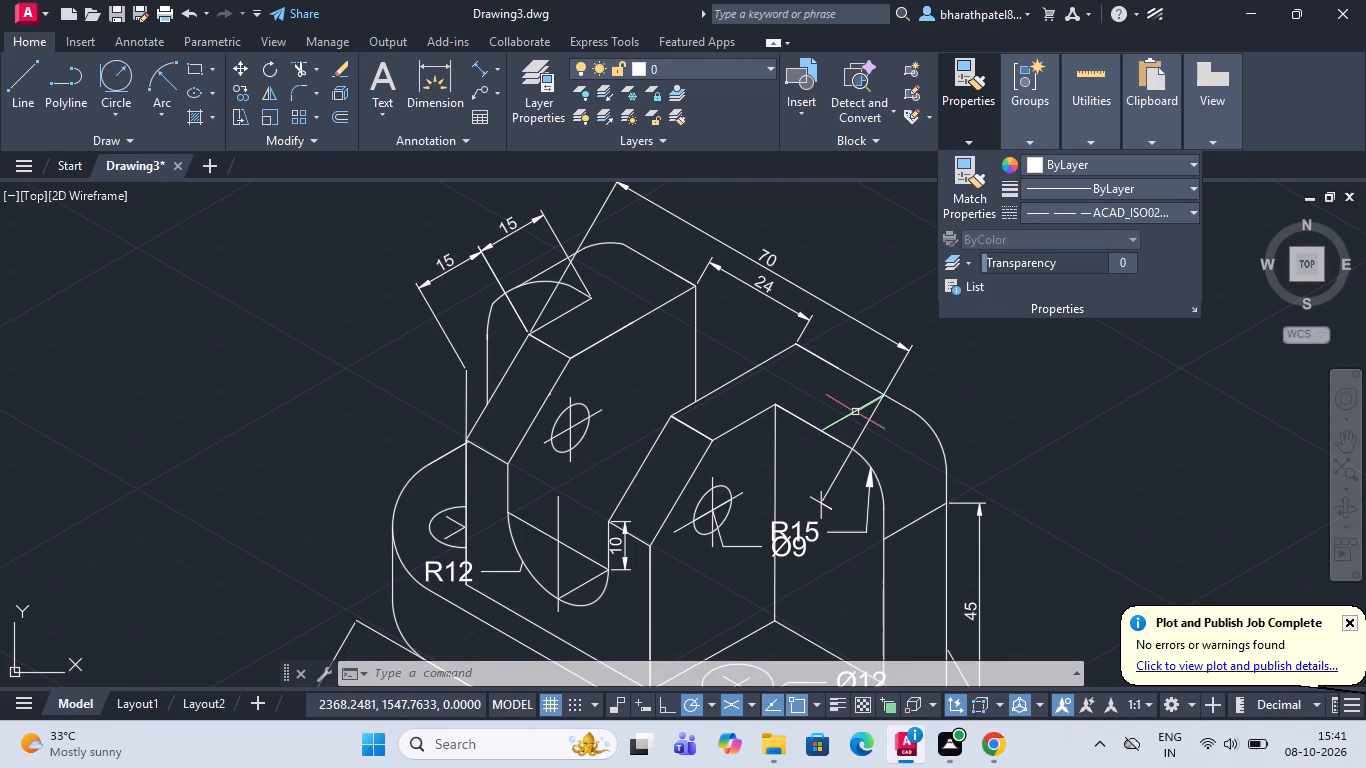
# Select the vertical and long diagonal helper lines in the U-shaped slot and the centre lines of both holes in the upright faces.
pyautogui.click(558, 531)
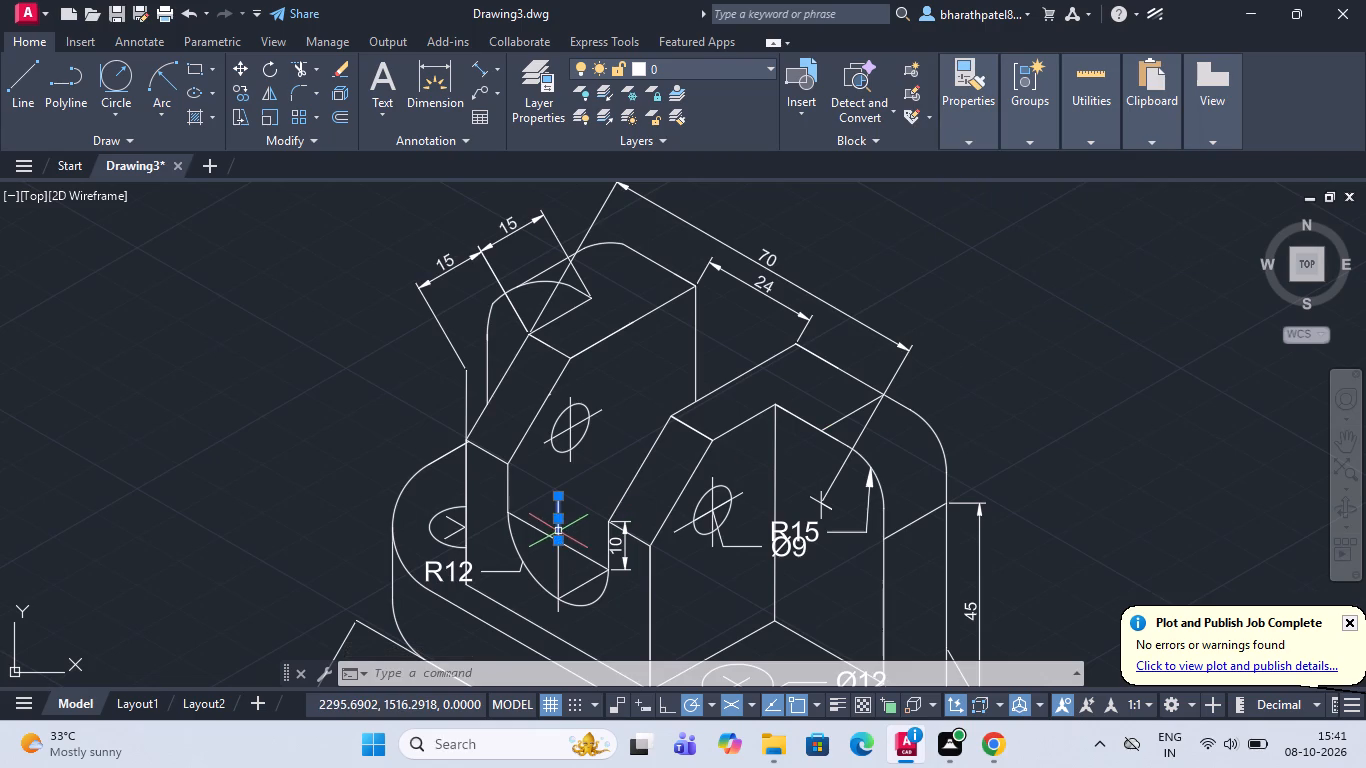
pyautogui.click(560, 558)
pyautogui.click(585, 555)
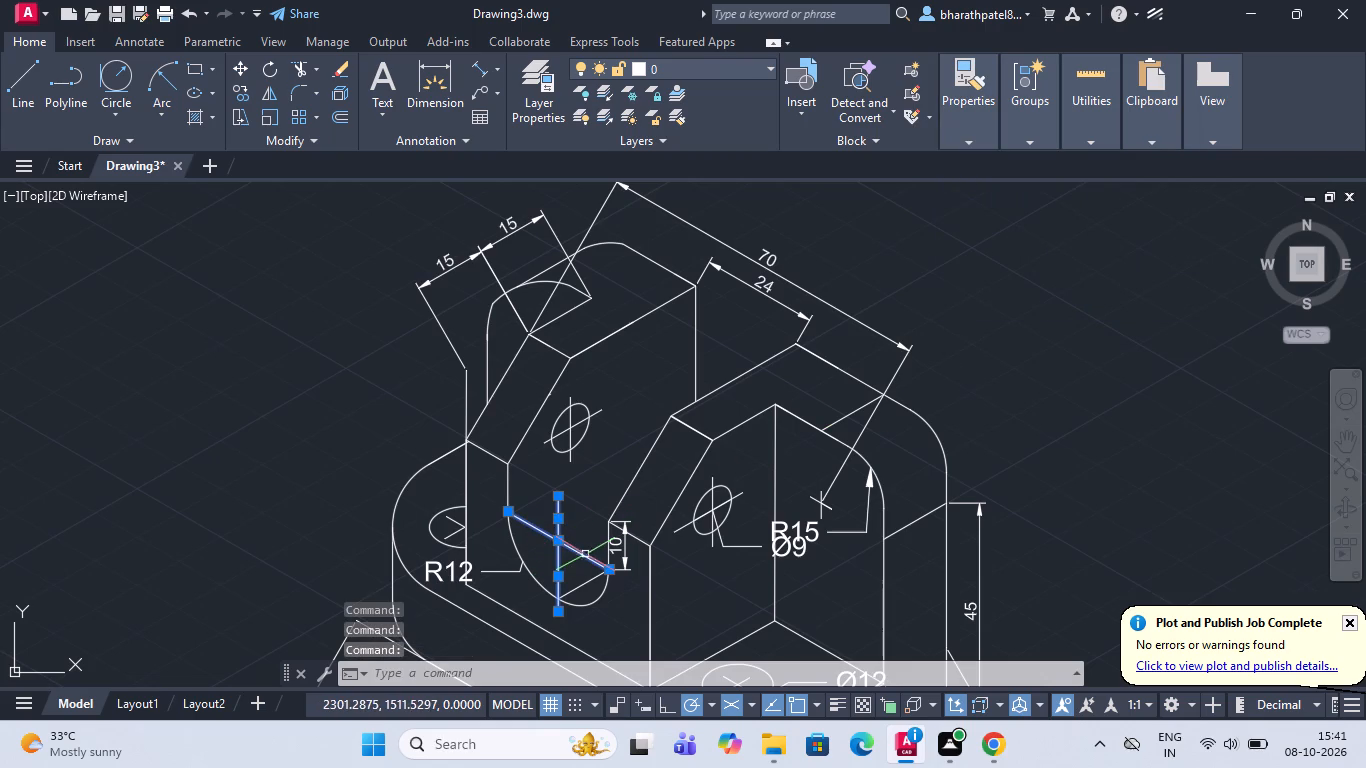
pyautogui.click(567, 435)
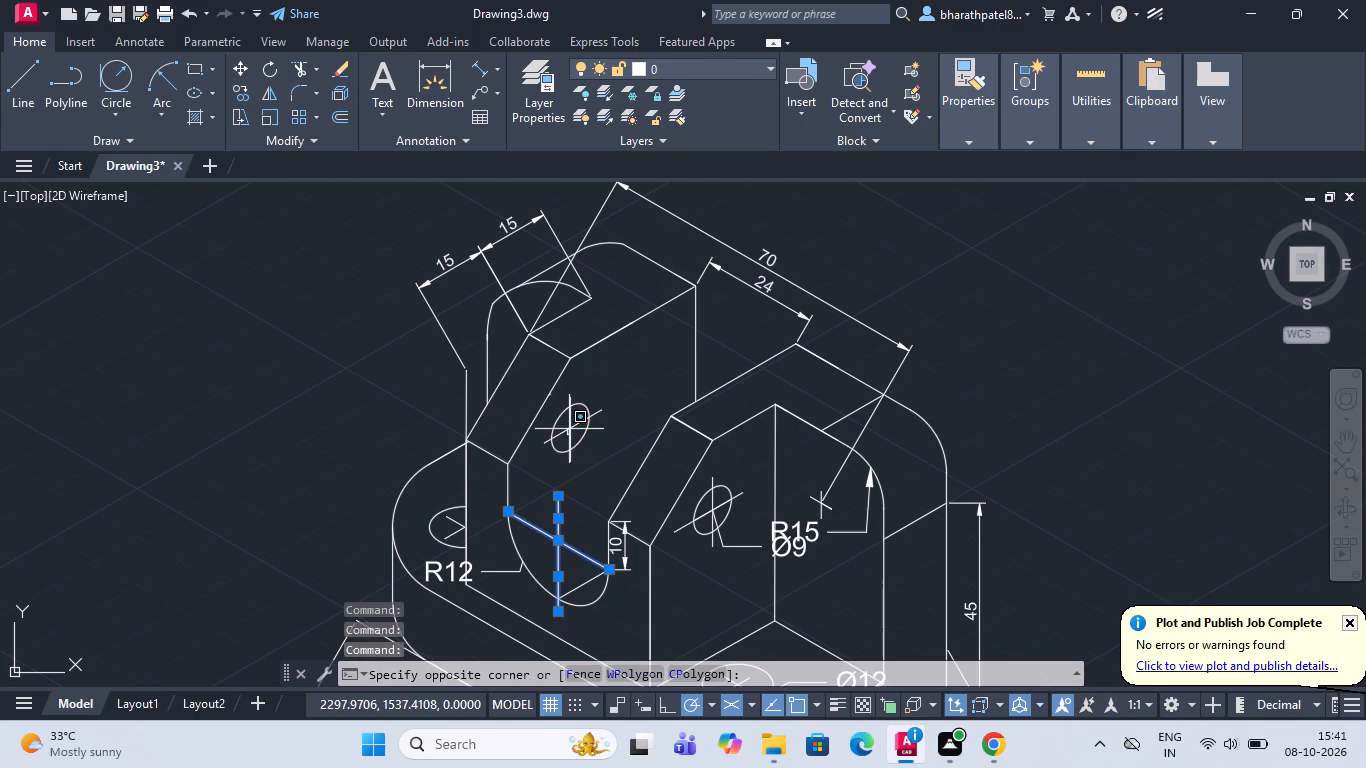
pyautogui.scroll(2, 569, 429)
pyautogui.click(569, 430)
pyautogui.click(570, 426)
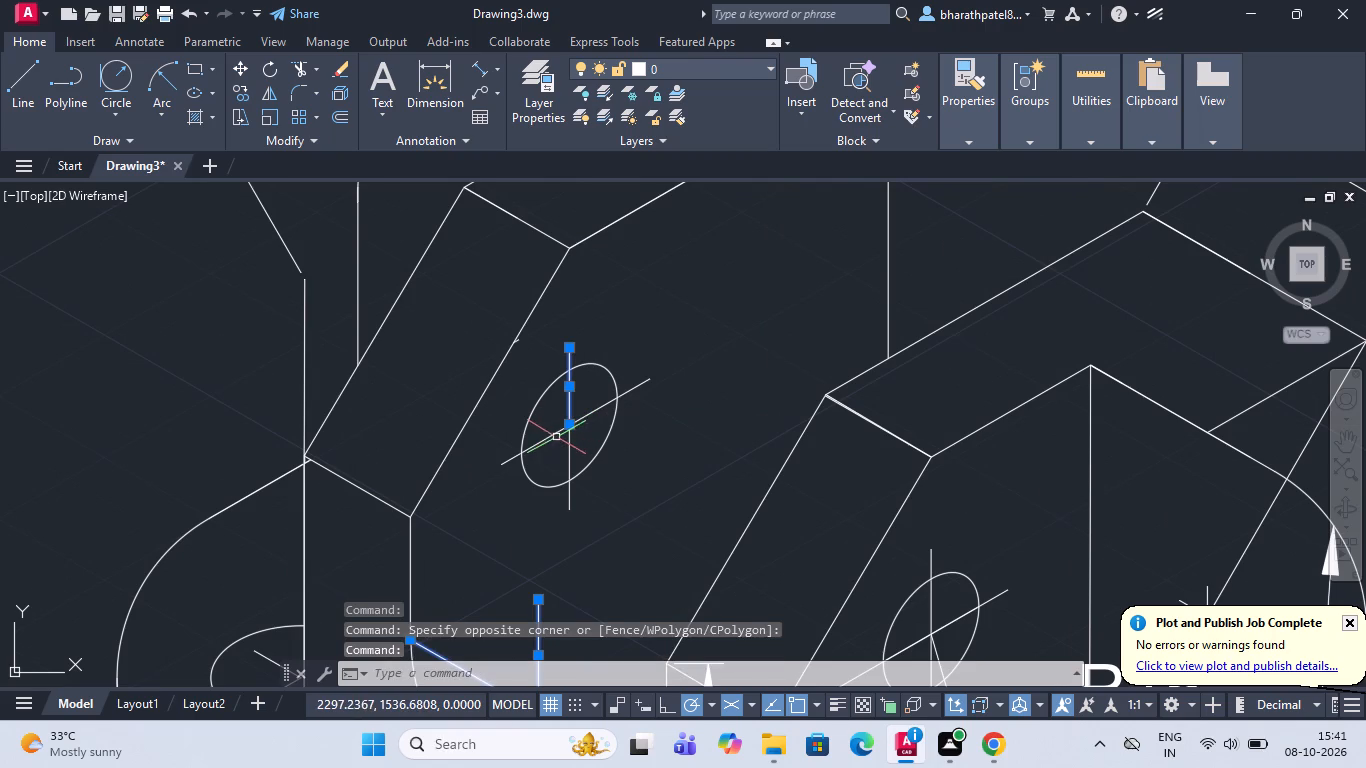
pyautogui.click(553, 433)
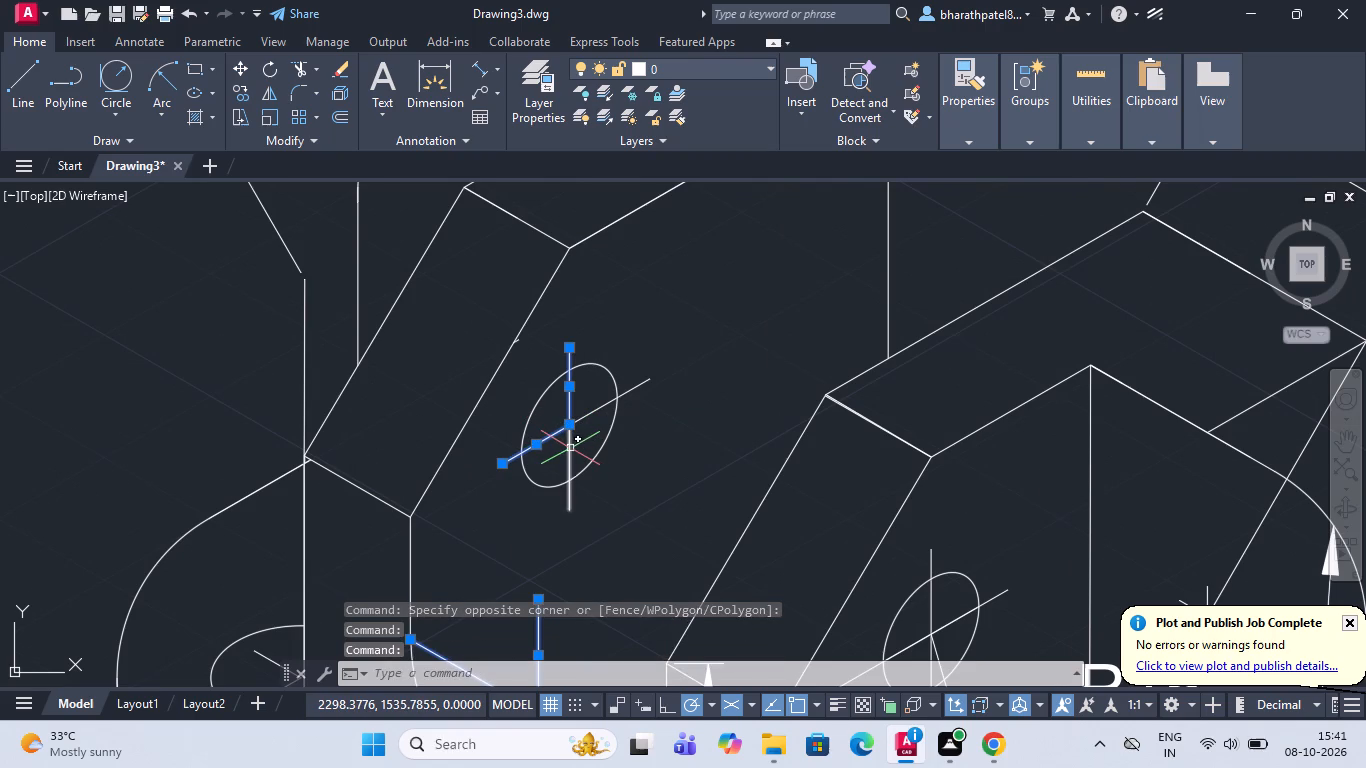
pyautogui.click(570, 448)
pyautogui.click(586, 417)
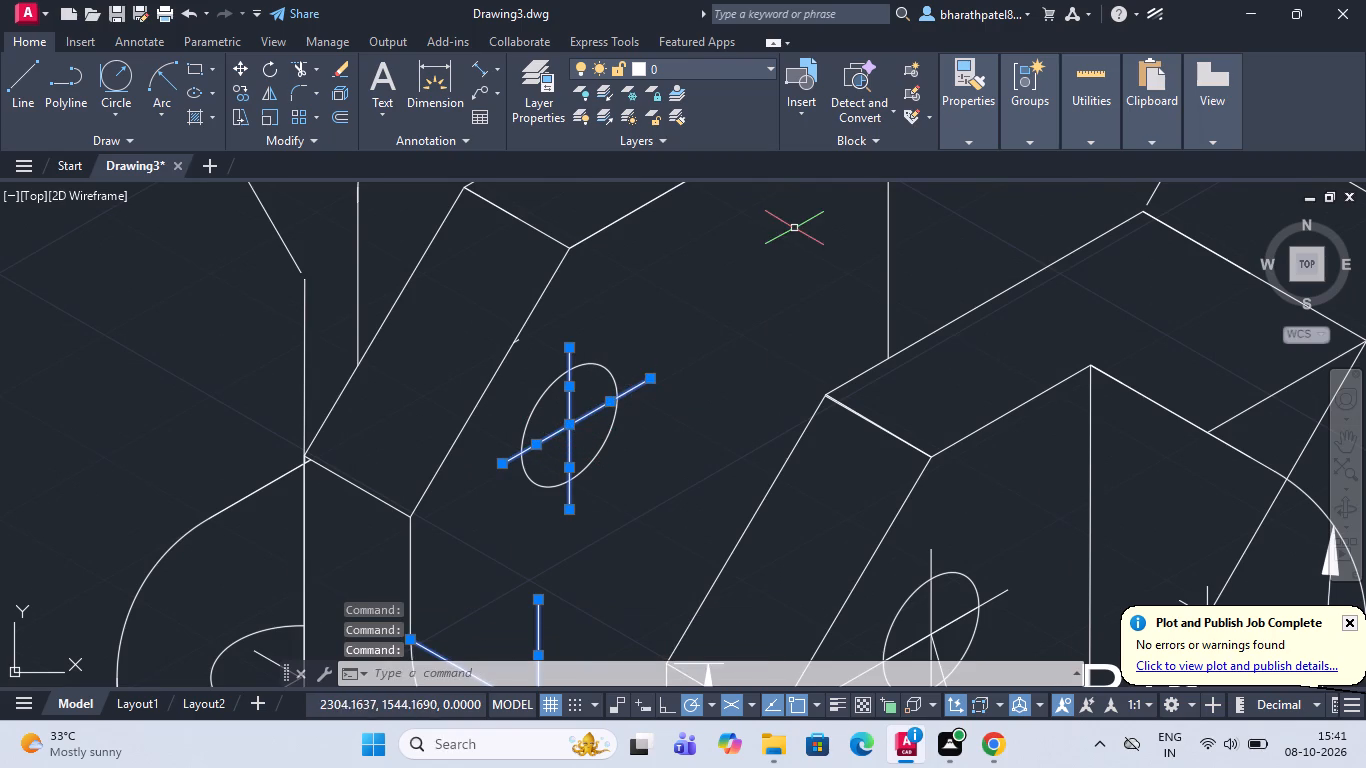
pyautogui.scroll(-2, 898, 204)
pyautogui.scroll(3, 908, 383)
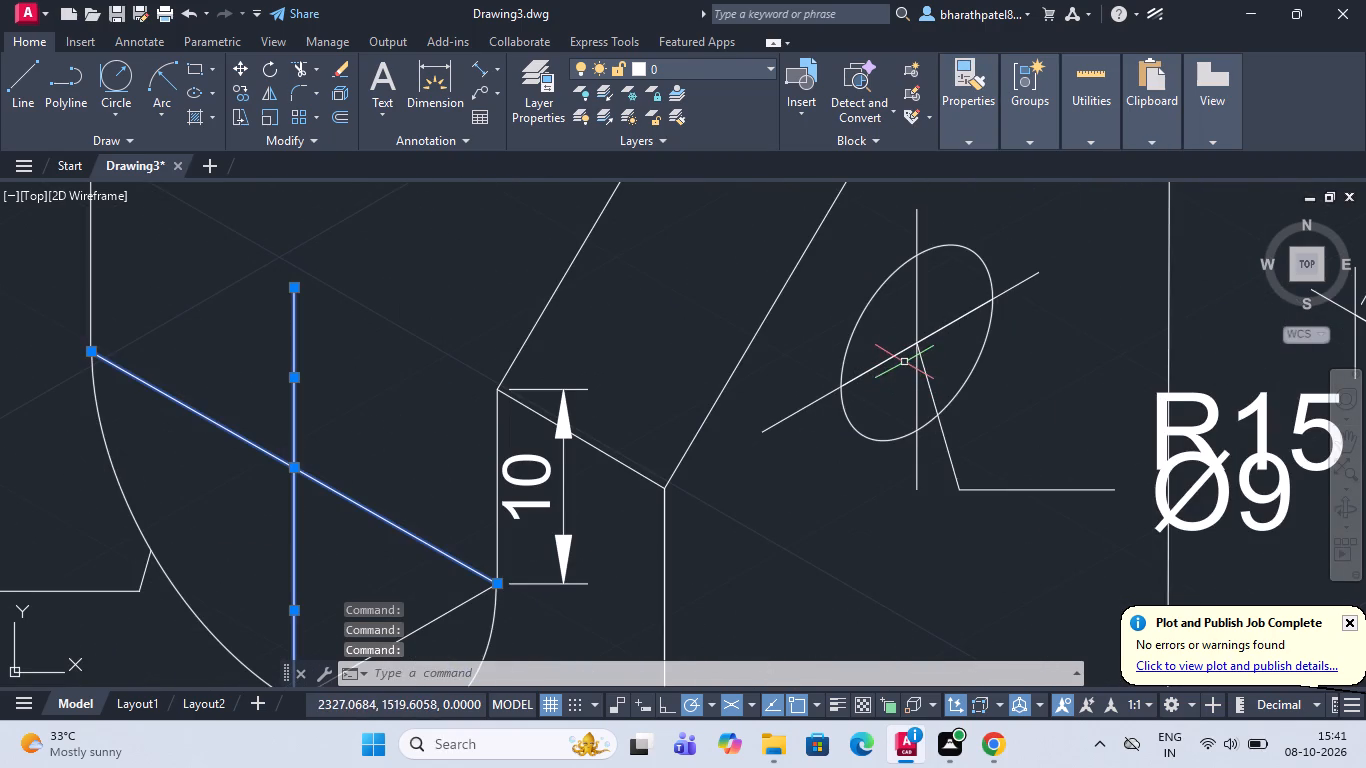
pyautogui.click(896, 351)
pyautogui.click(937, 332)
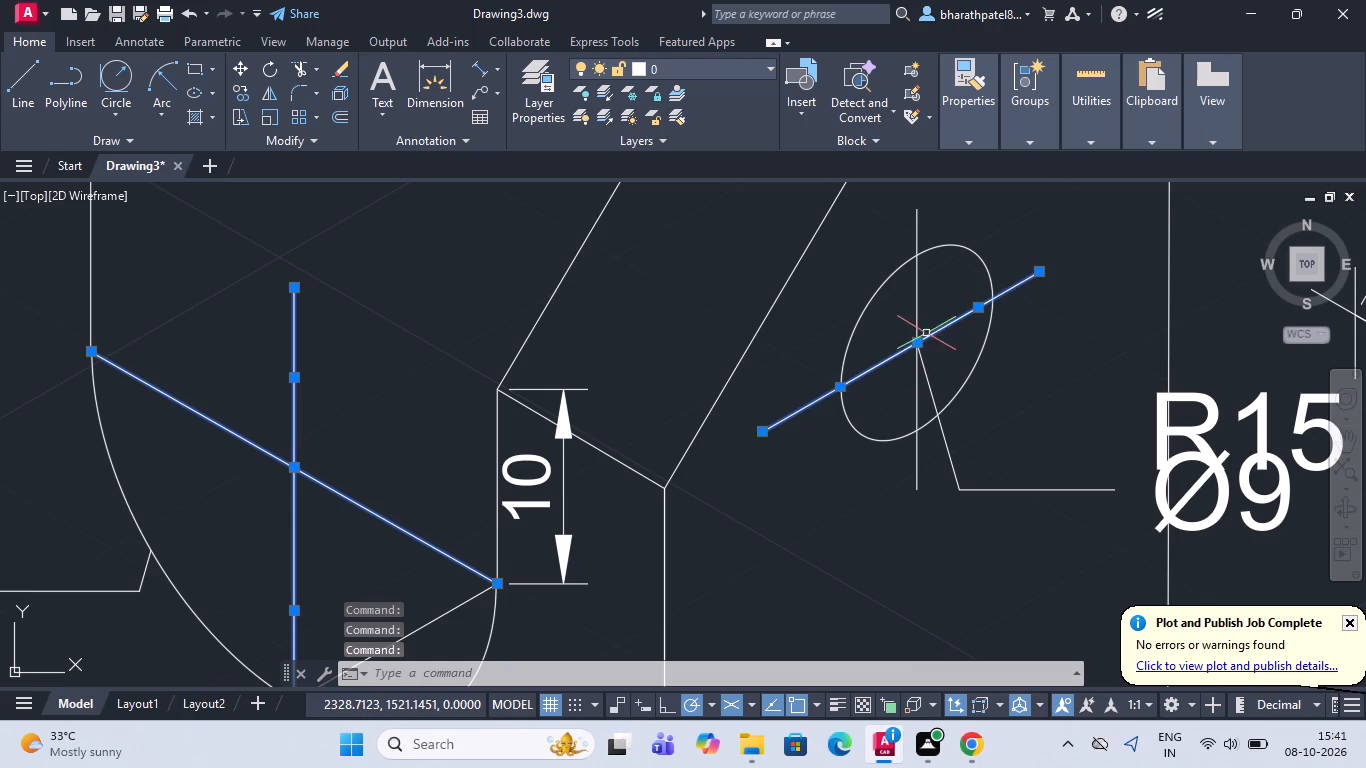
pyautogui.click(916, 318)
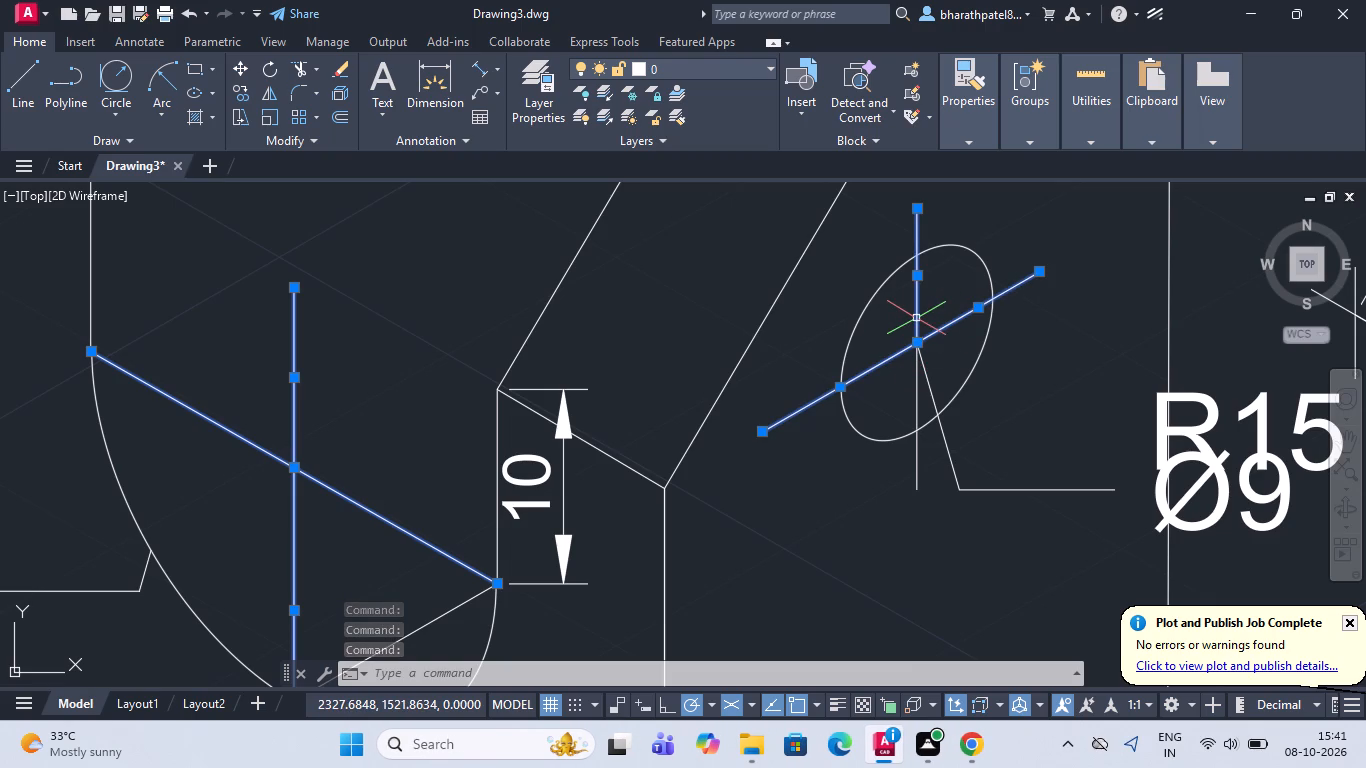
pyautogui.click(923, 391)
pyautogui.click(919, 400)
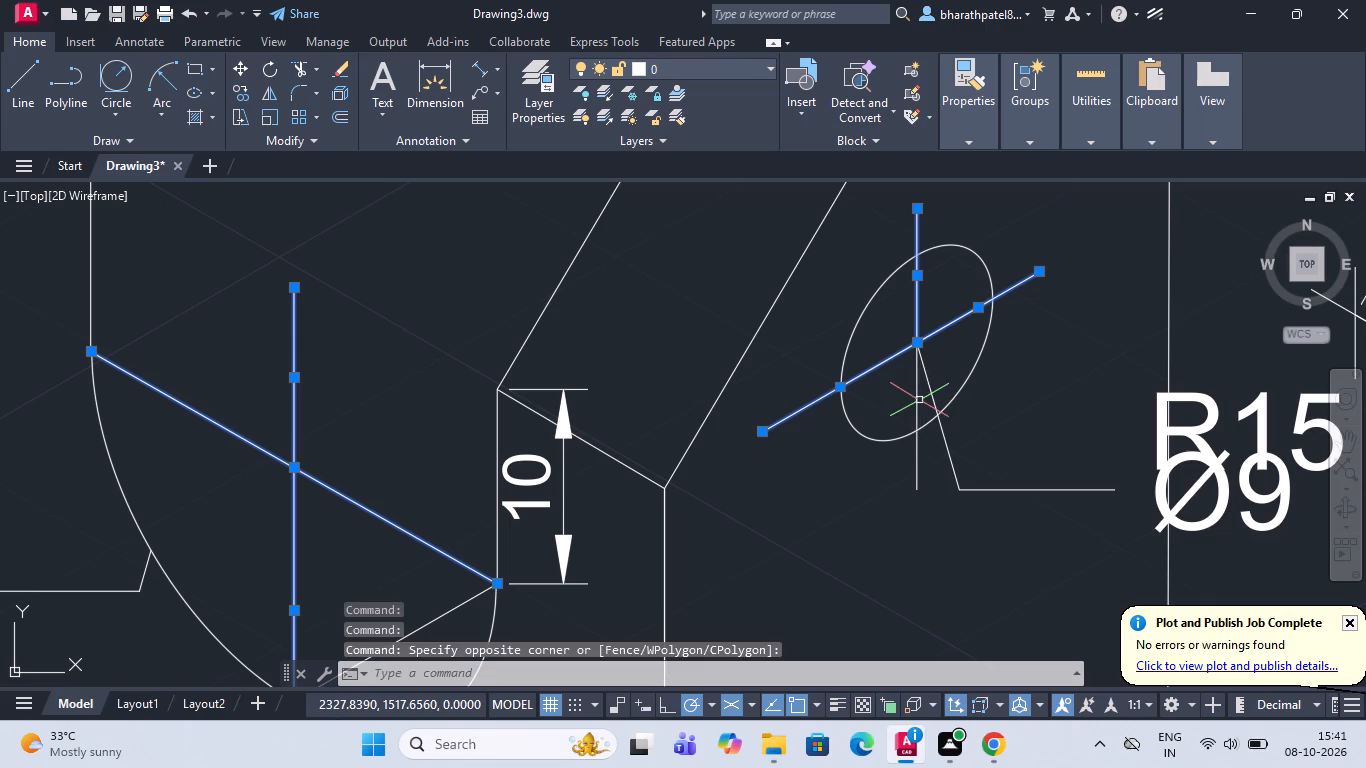
pyautogui.click(919, 414)
pyautogui.scroll(-5, 919, 414)
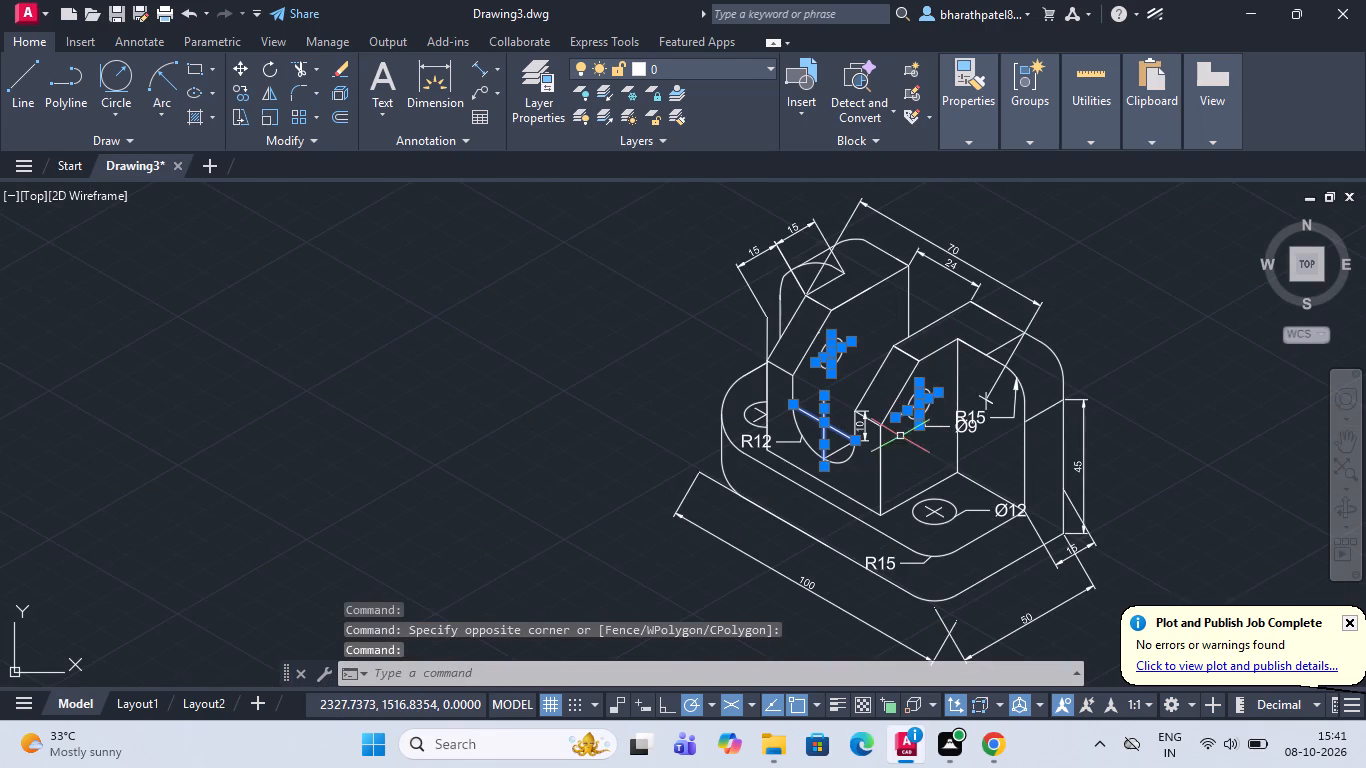
# Add the centre lines of the two base plate holes to the selection.
pyautogui.scroll(6, 930, 504)
pyautogui.scroll(-3, 934, 504)
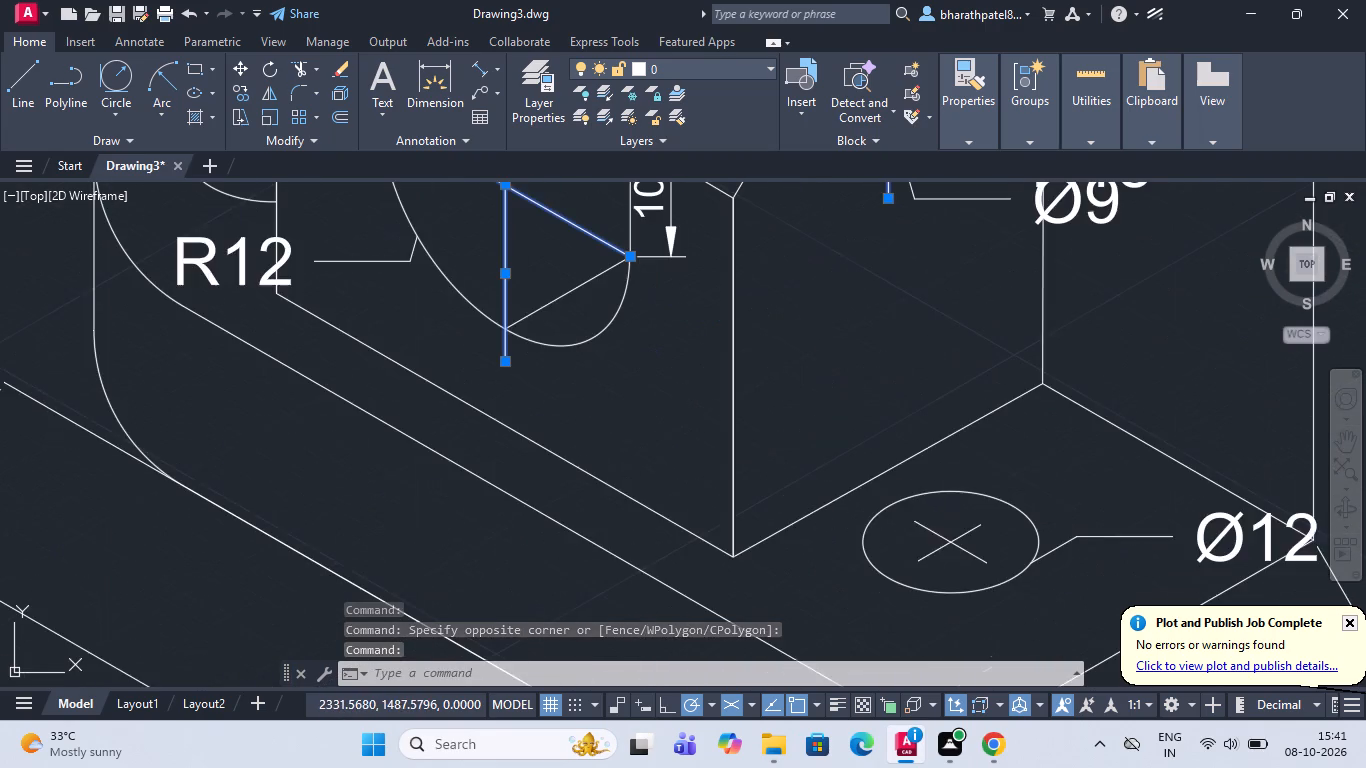
pyautogui.scroll(4, 948, 567)
pyautogui.click(907, 438)
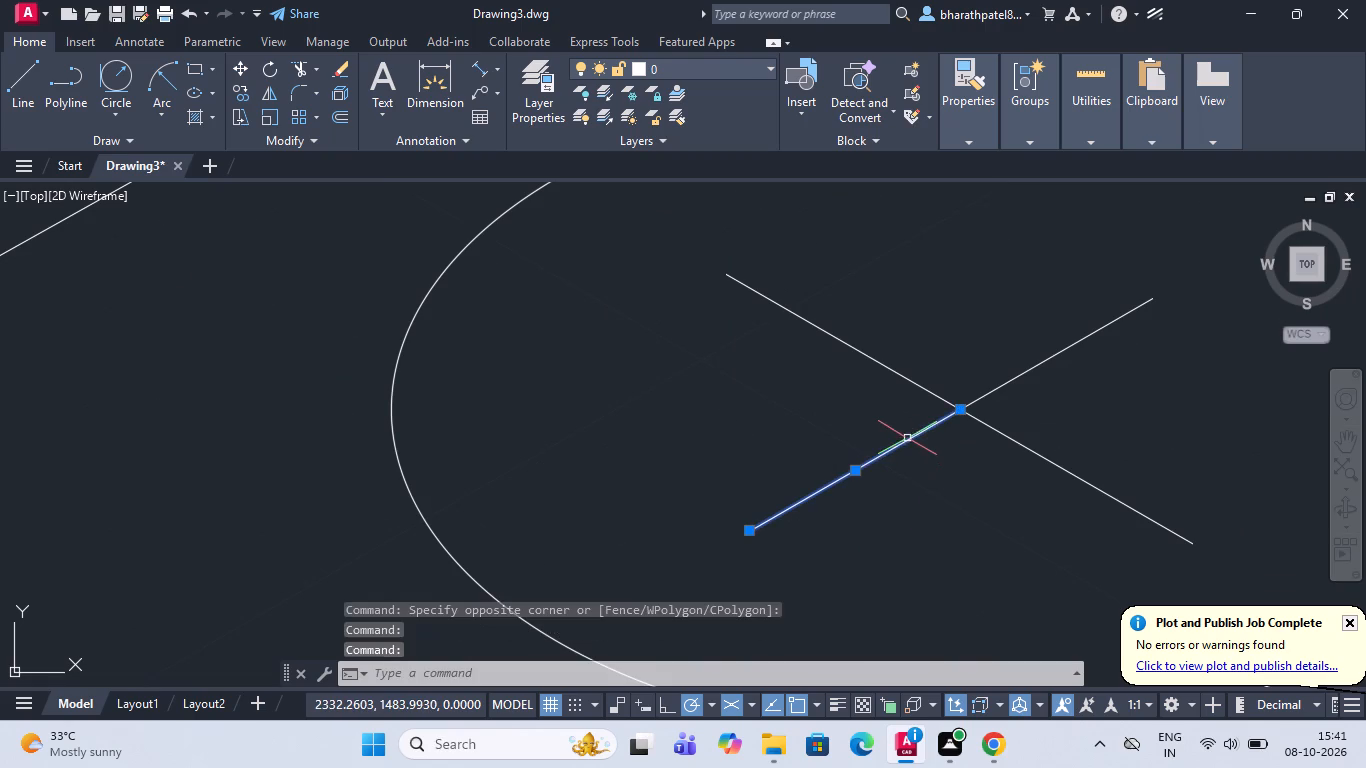
pyautogui.click(992, 393)
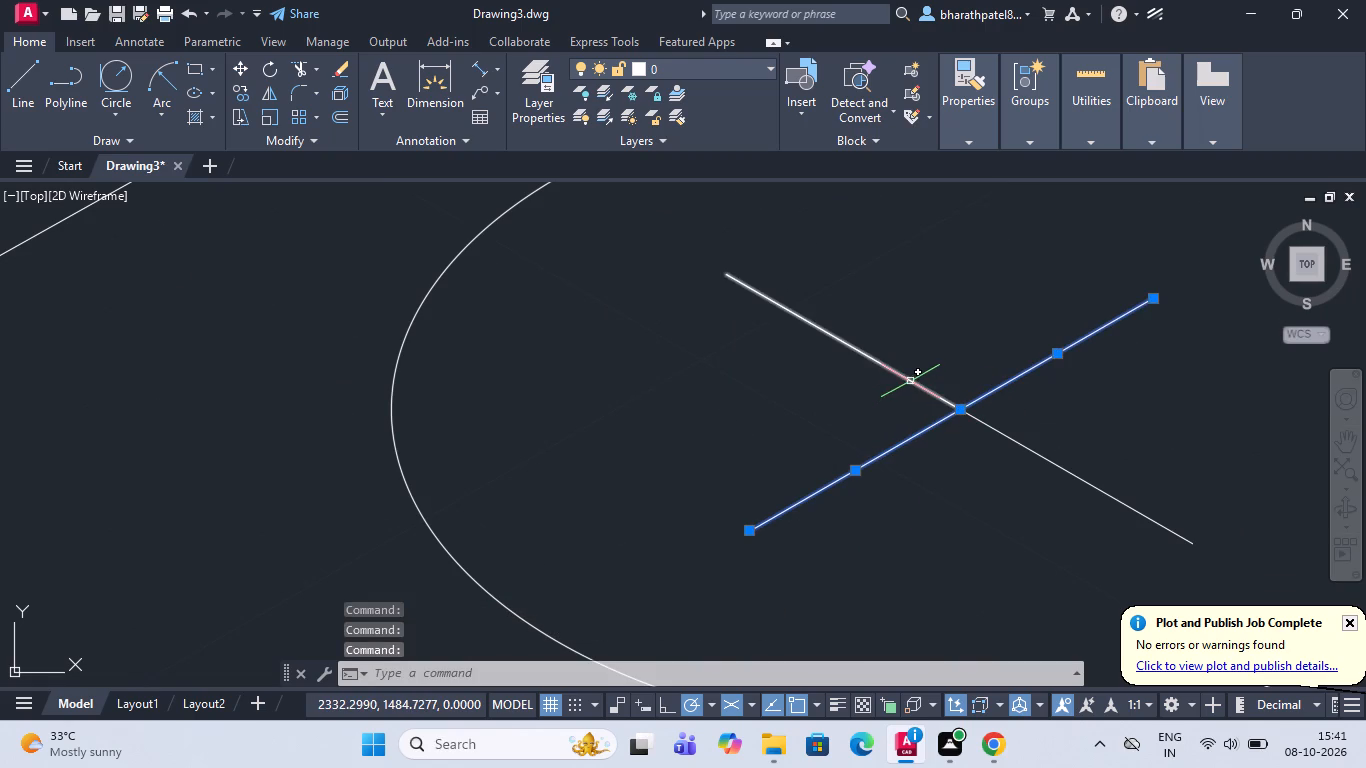
pyautogui.click(910, 381)
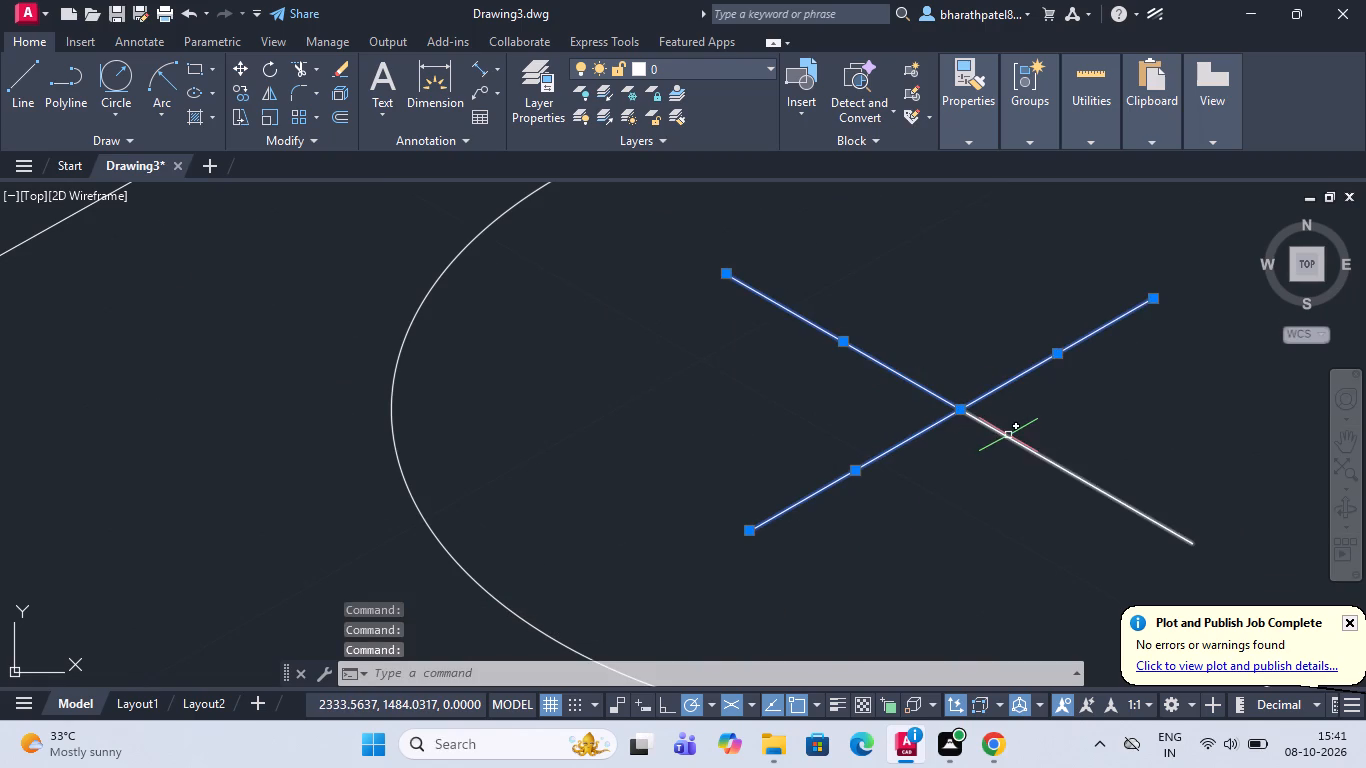
pyautogui.click(1008, 435)
pyautogui.scroll(-9, 1008, 435)
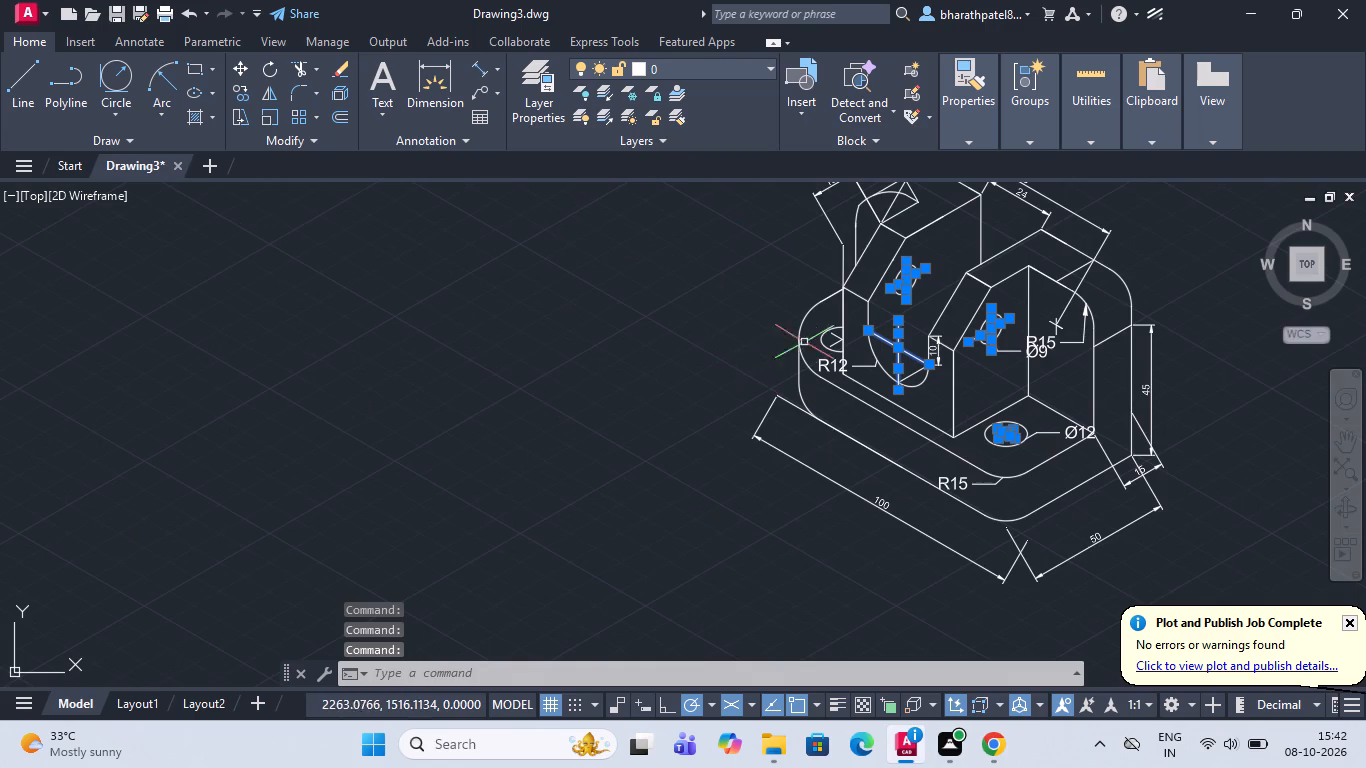
pyautogui.scroll(5, 818, 342)
pyautogui.click(1002, 338)
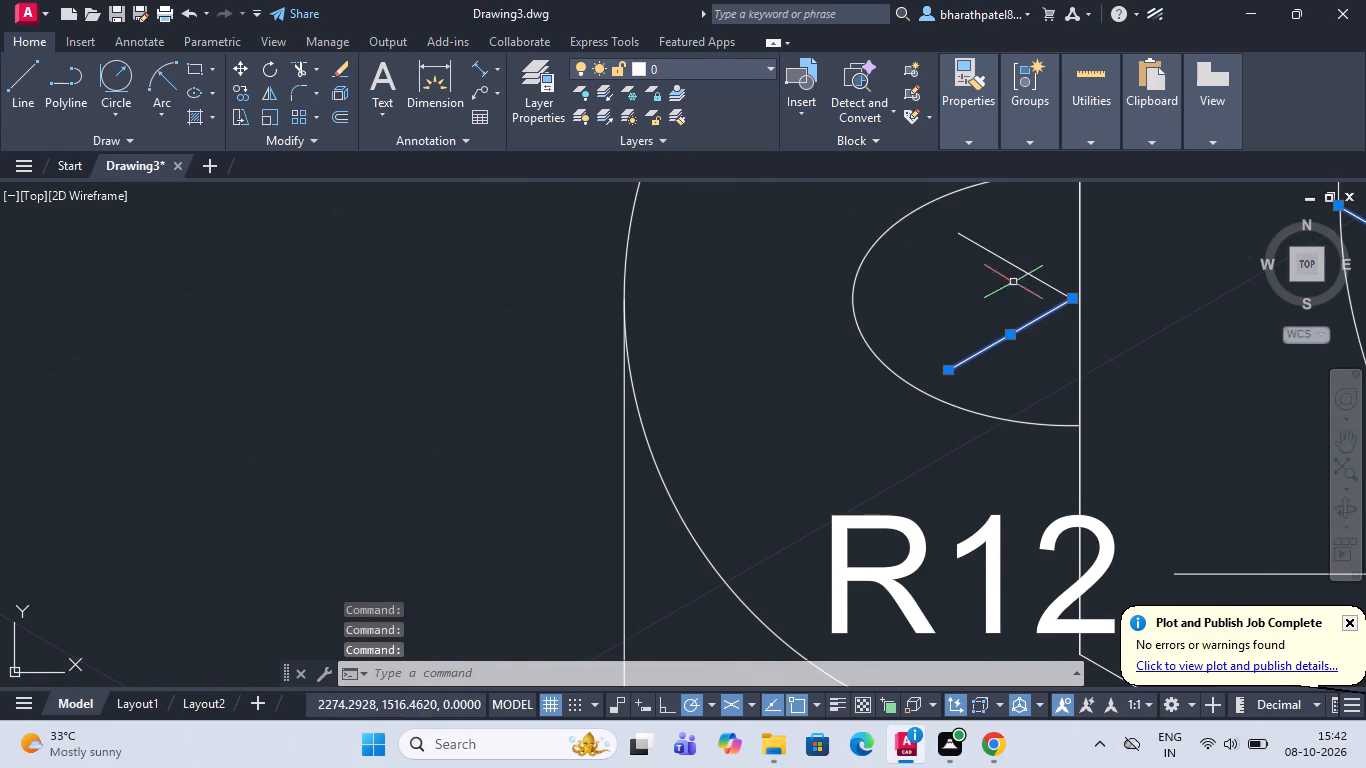
pyautogui.click(1013, 265)
pyautogui.scroll(-8, 1013, 265)
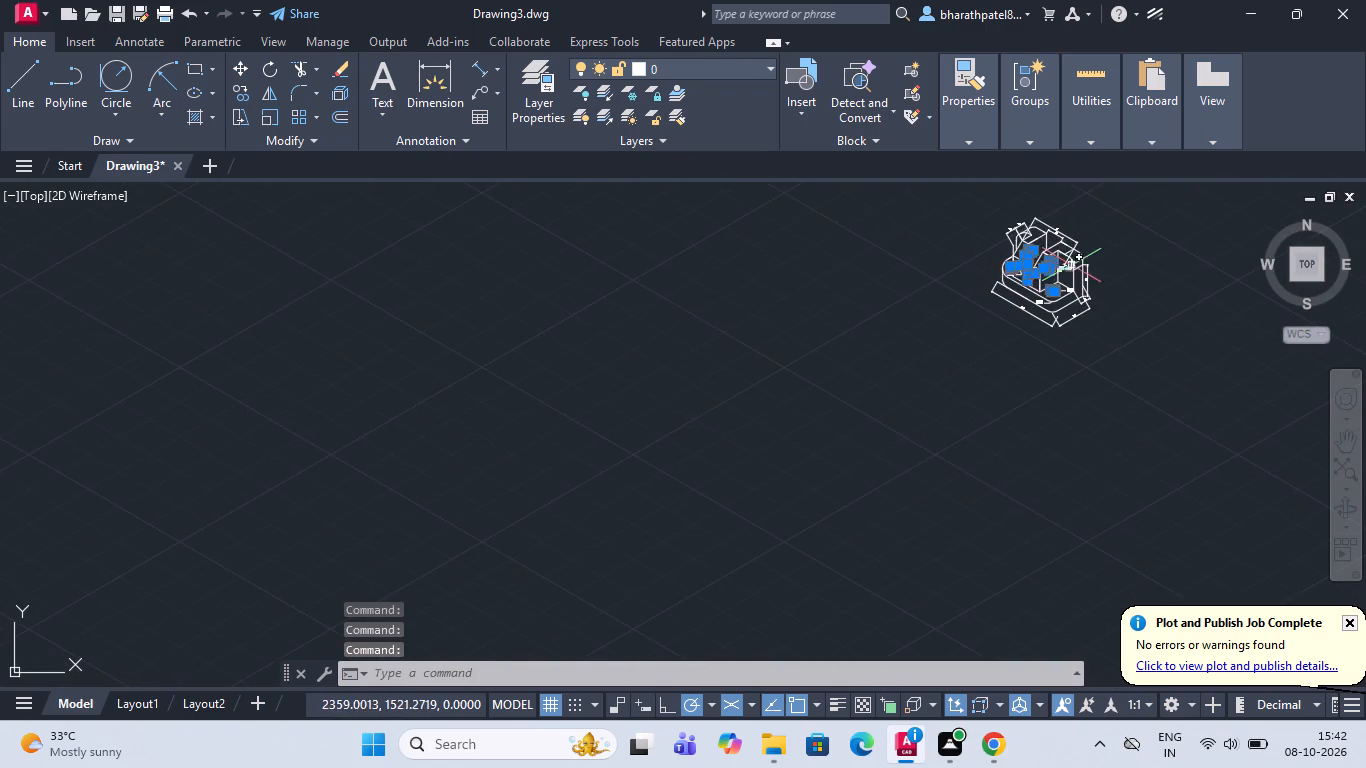
# Add the slot's remaining short diagonal line to the selection and assign the ACAD_ISO02W100 linetype to all selected lines.
pyautogui.scroll(3, 1071, 262)
pyautogui.scroll(-3, 1071, 262)
pyautogui.scroll(3, 1107, 211)
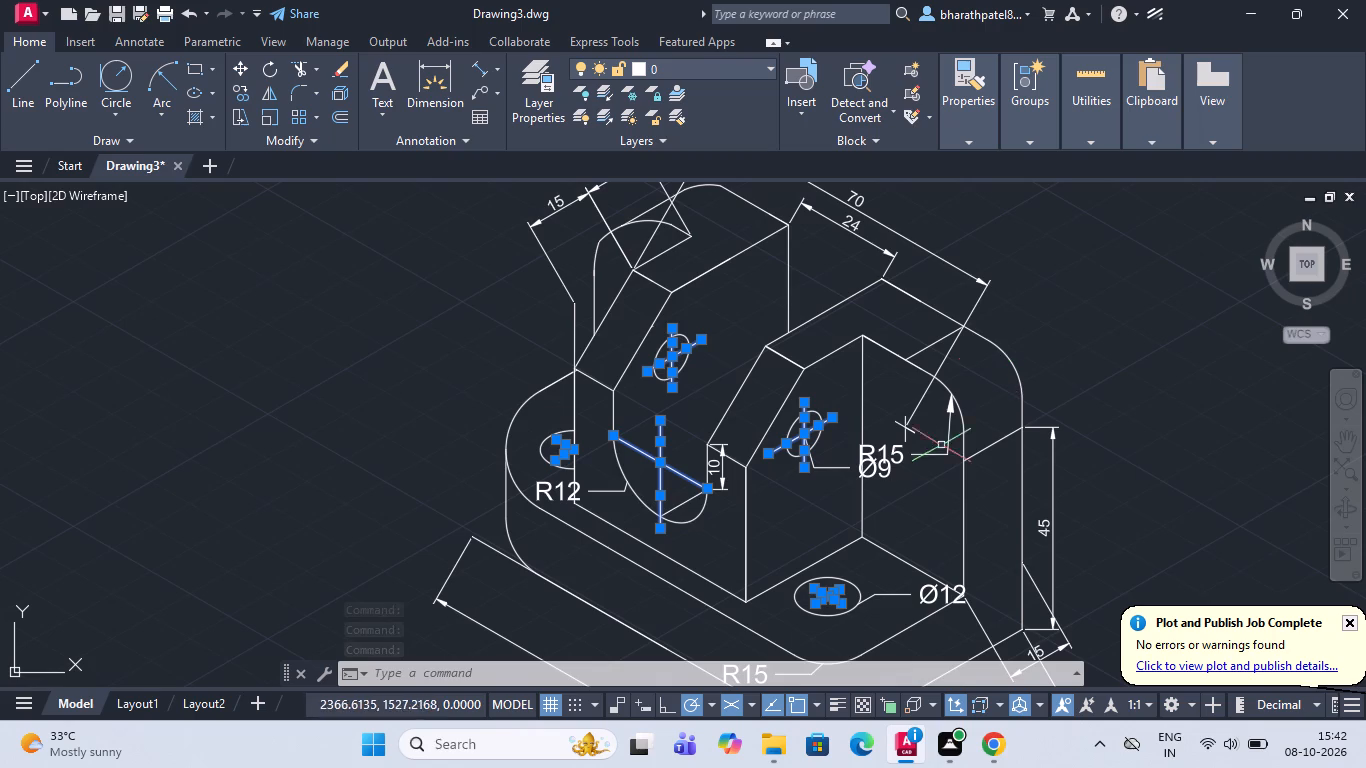
pyautogui.scroll(2, 691, 494)
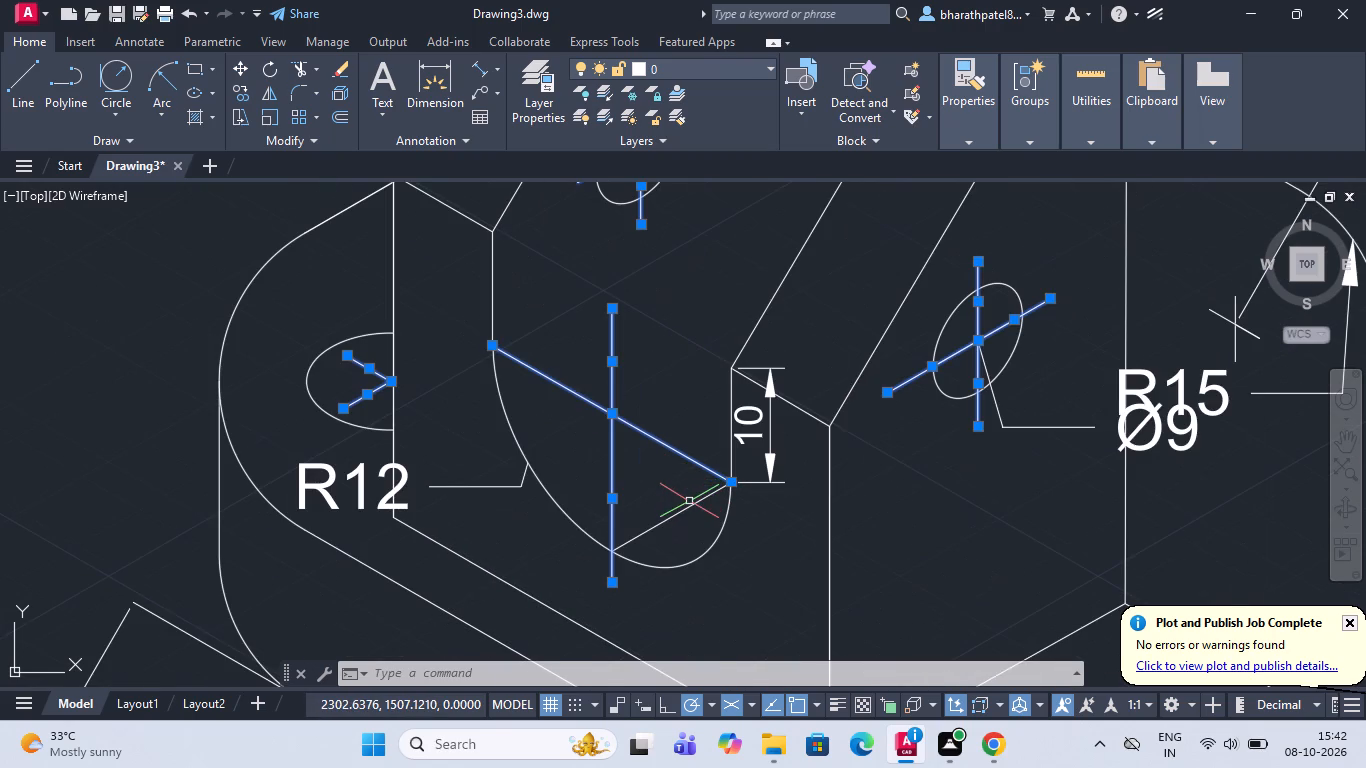
pyautogui.click(689, 507)
pyautogui.scroll(-4, 715, 484)
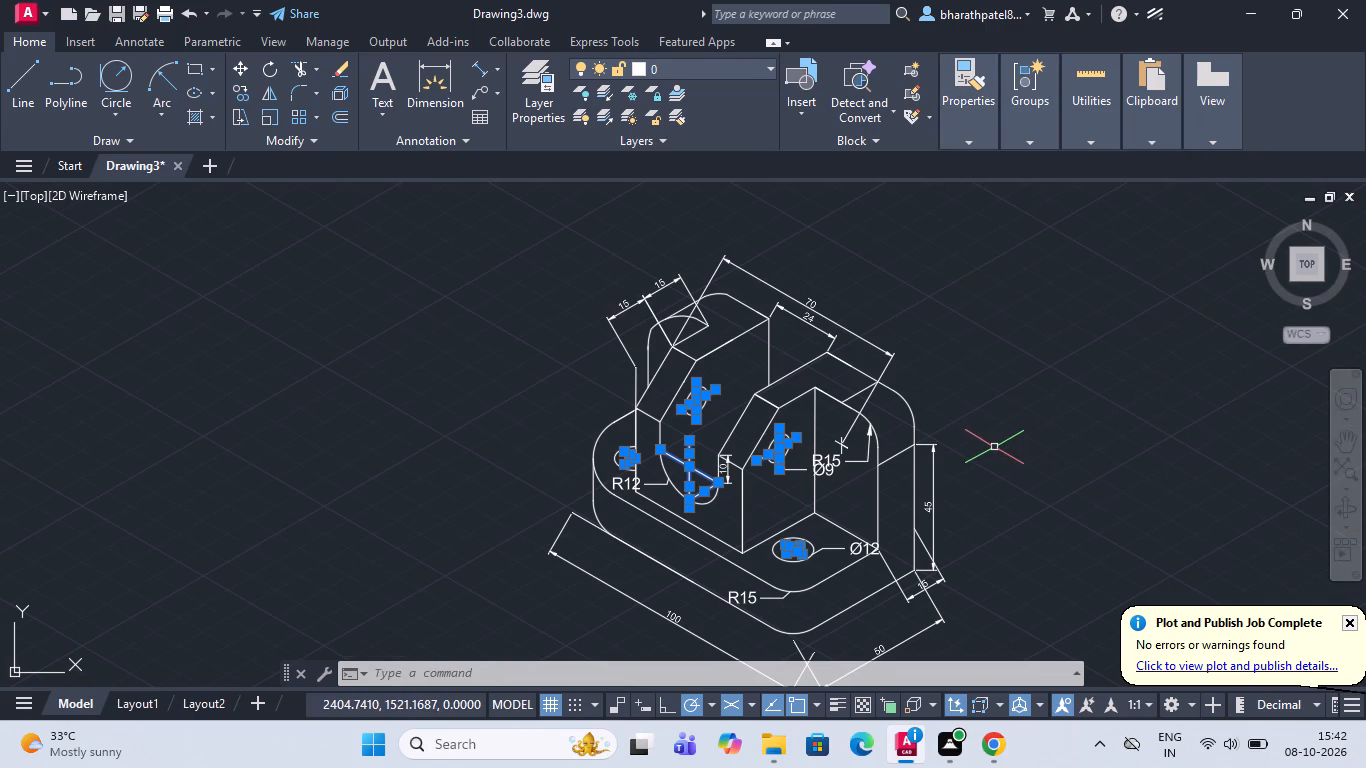
pyautogui.click(964, 119)
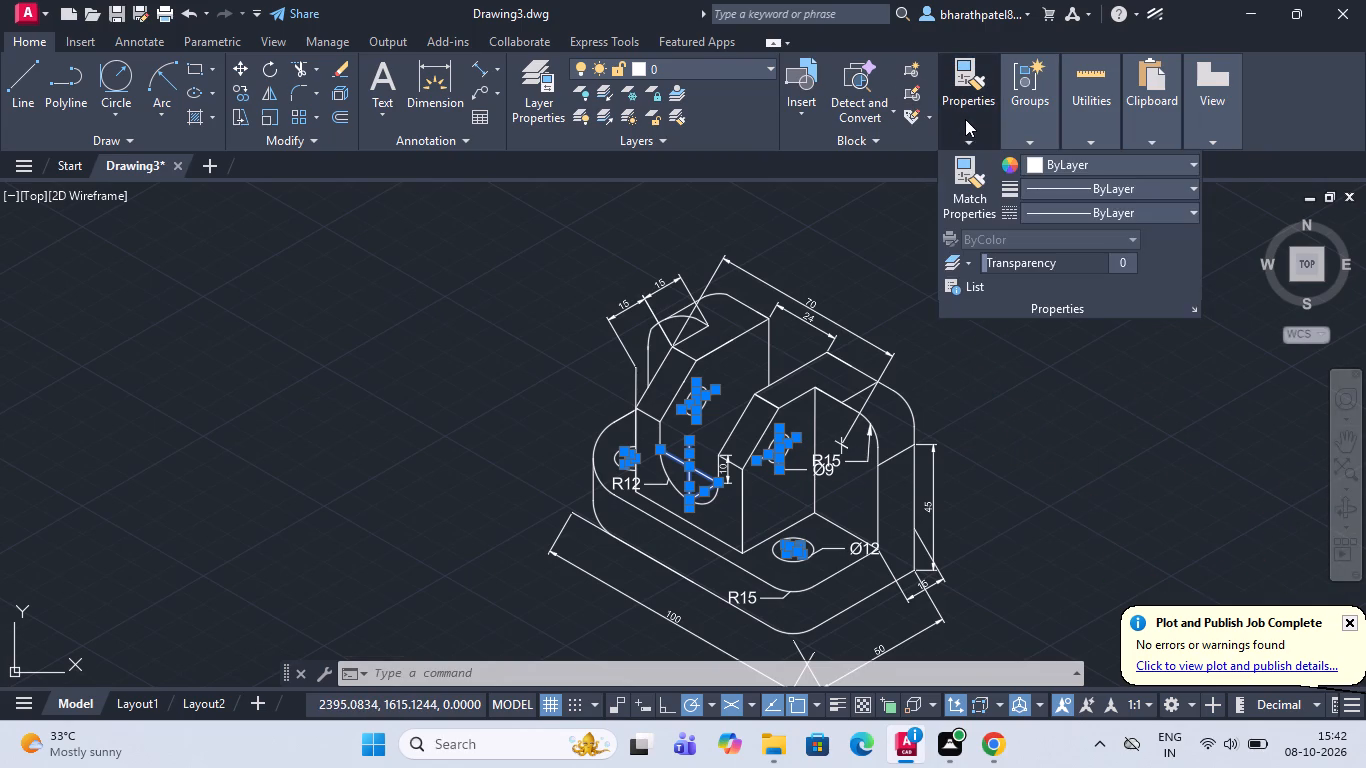
pyautogui.click(1172, 208)
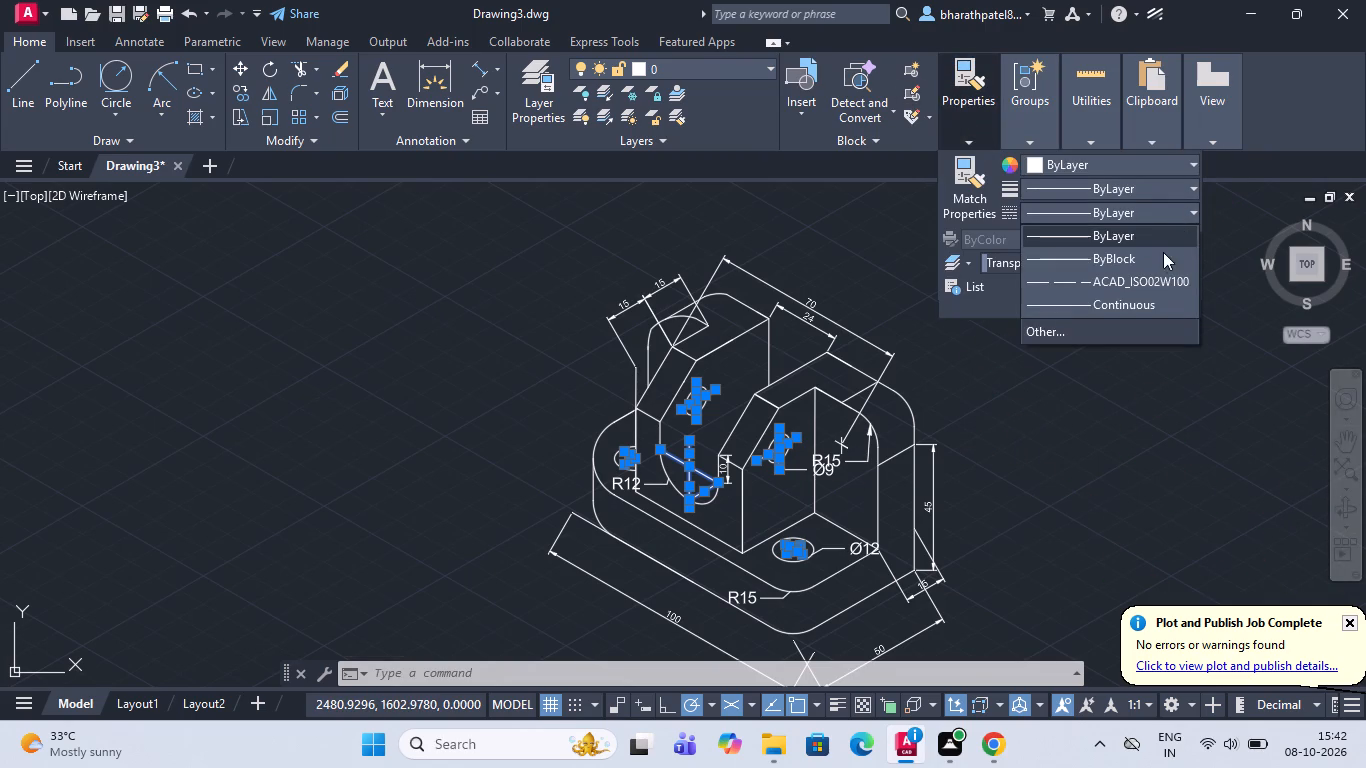
pyautogui.click(1146, 279)
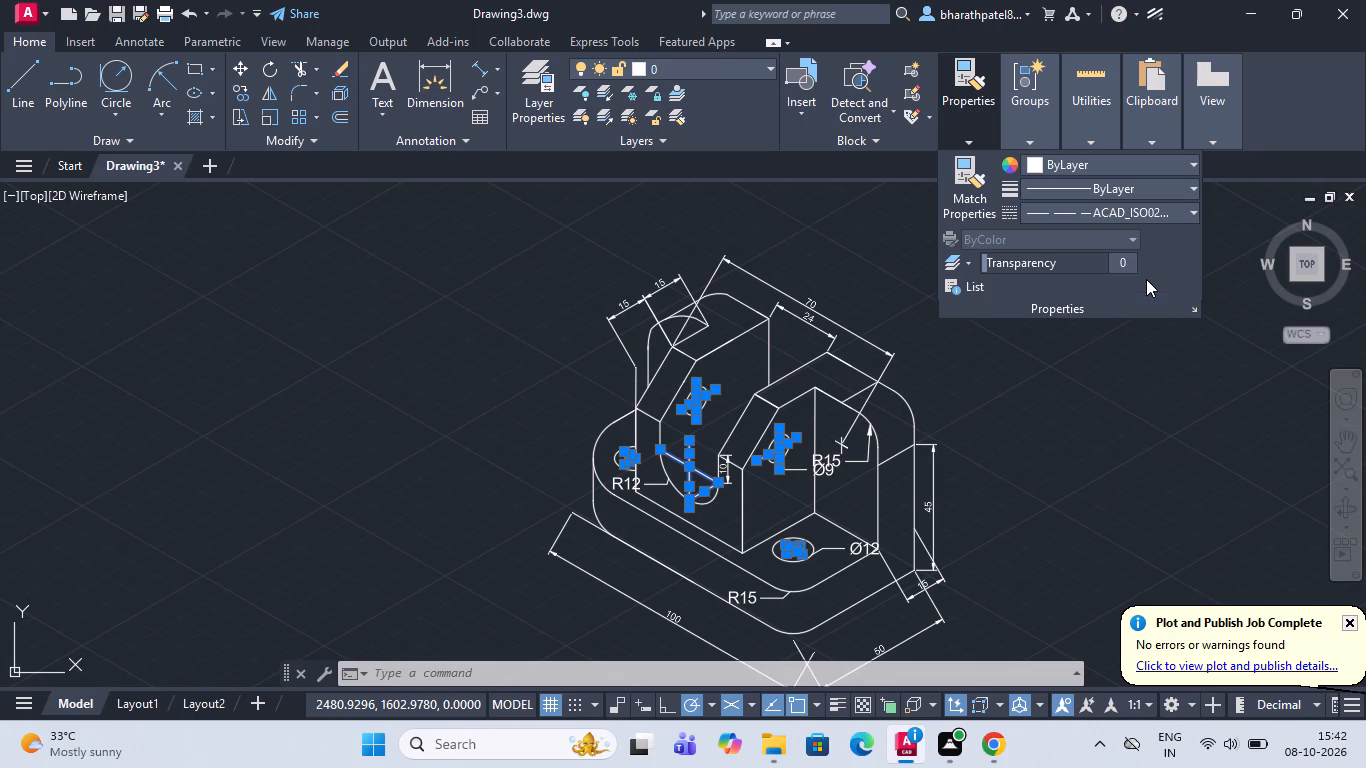
pyautogui.click(1126, 375)
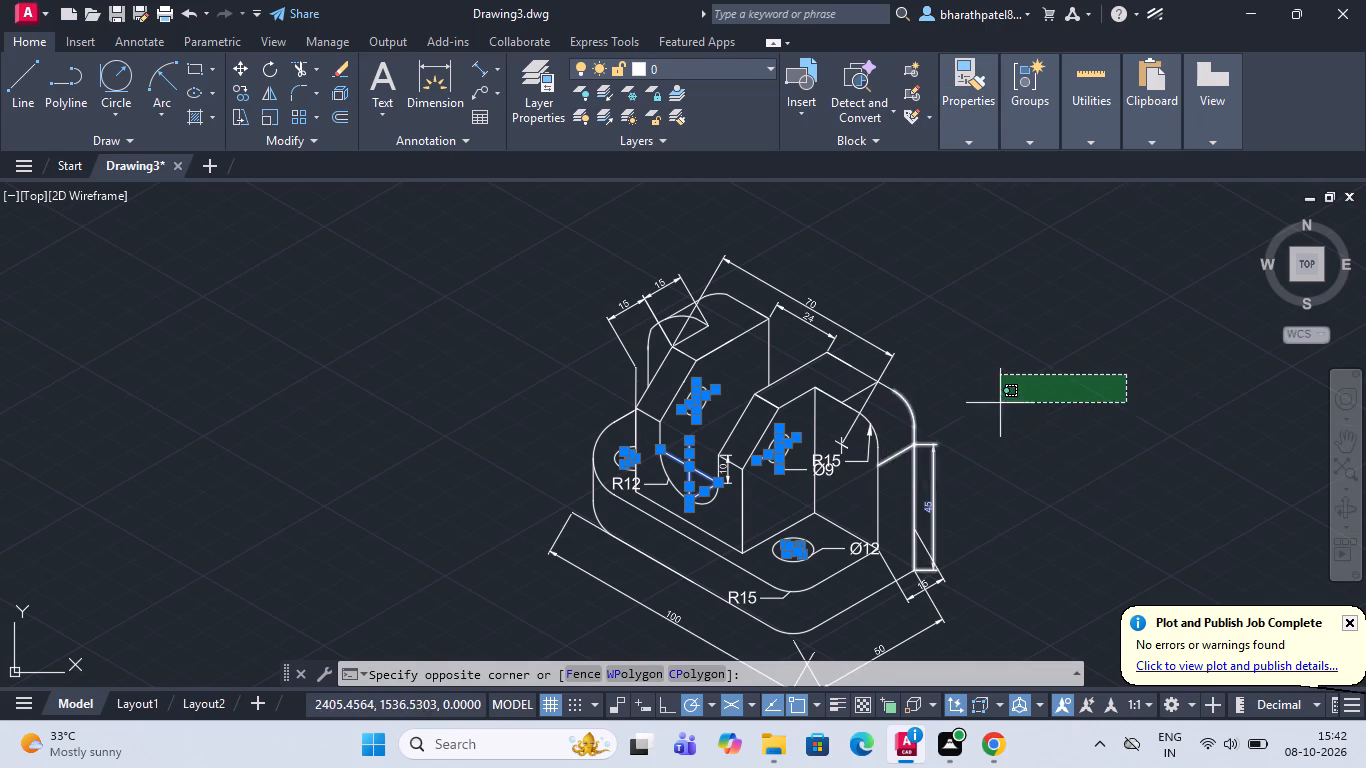
pyautogui.click(1059, 372)
pyautogui.press('Return')
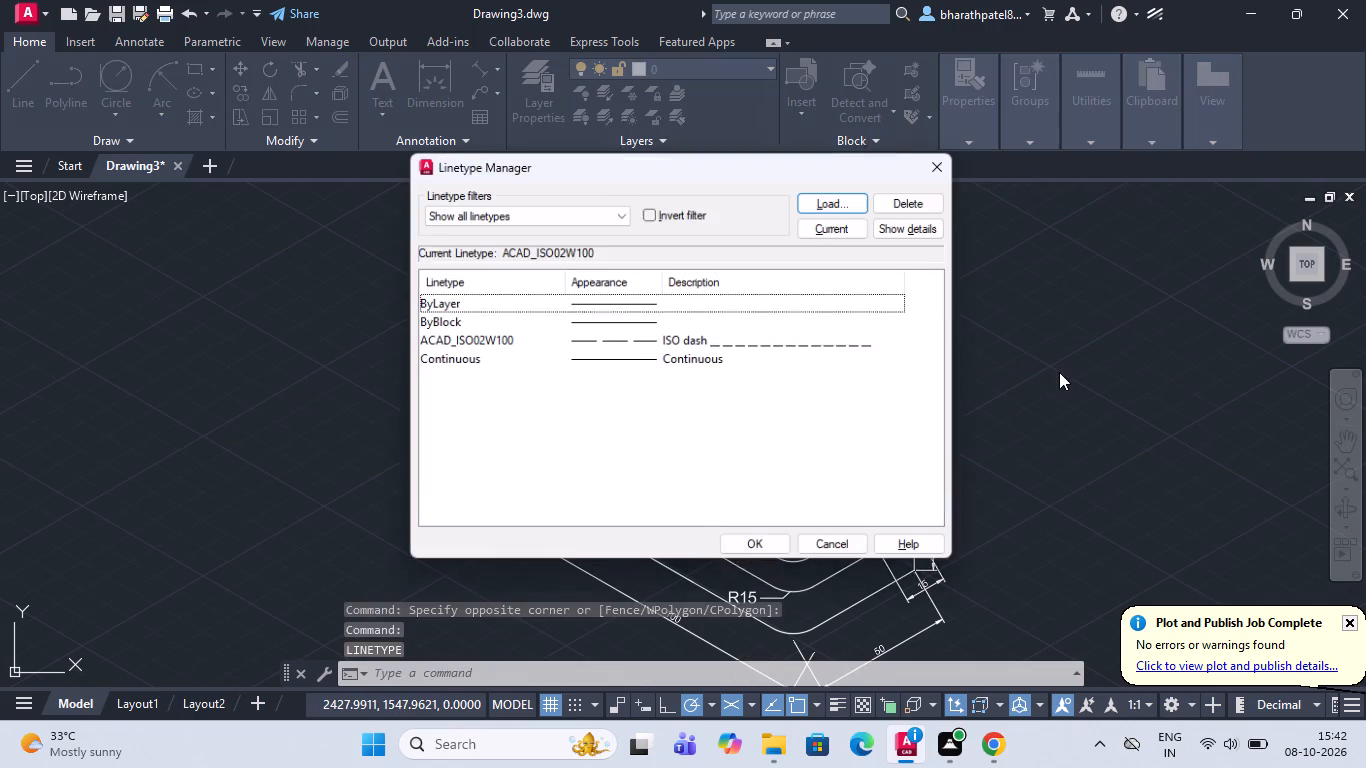
# Choose the ACAD_ISO02W100 linetype in the Linetype Manager and accept it.
pyautogui.click(826, 343)
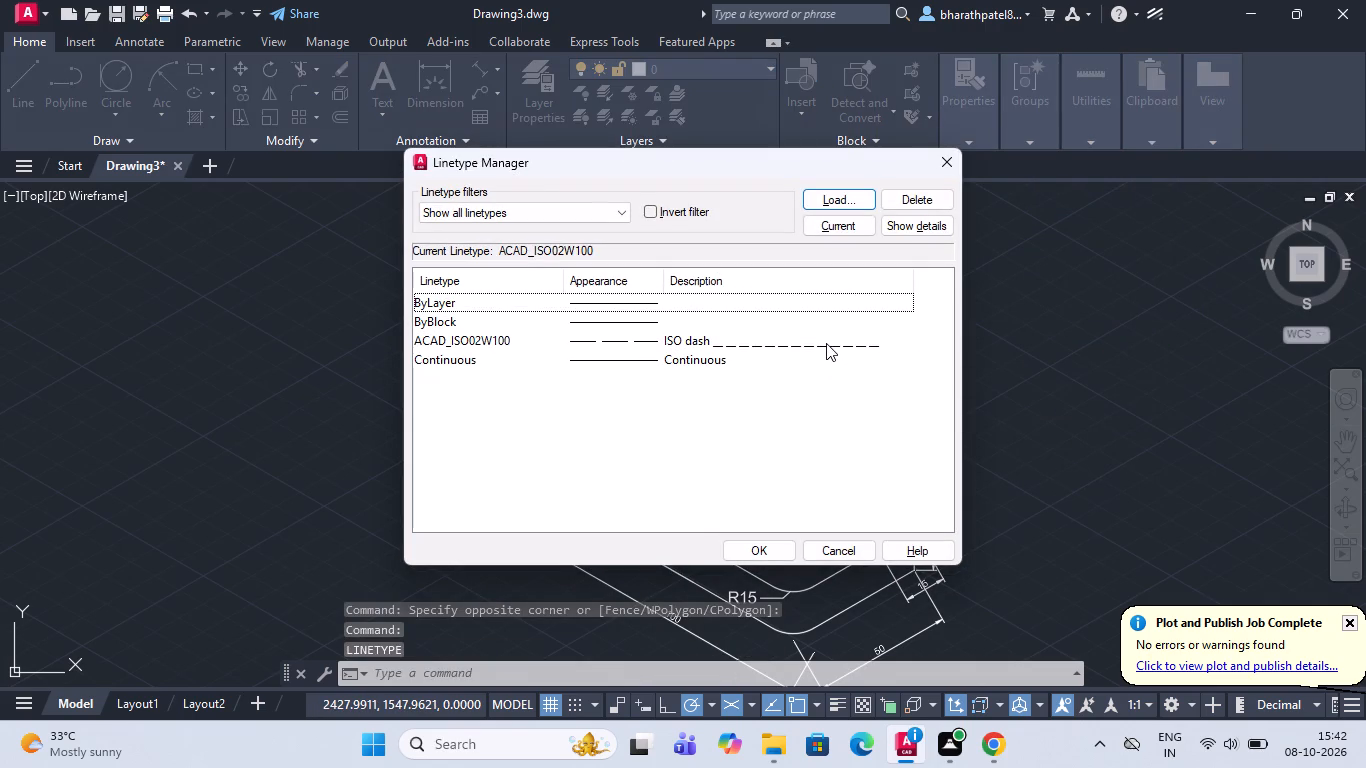
pyautogui.click(759, 546)
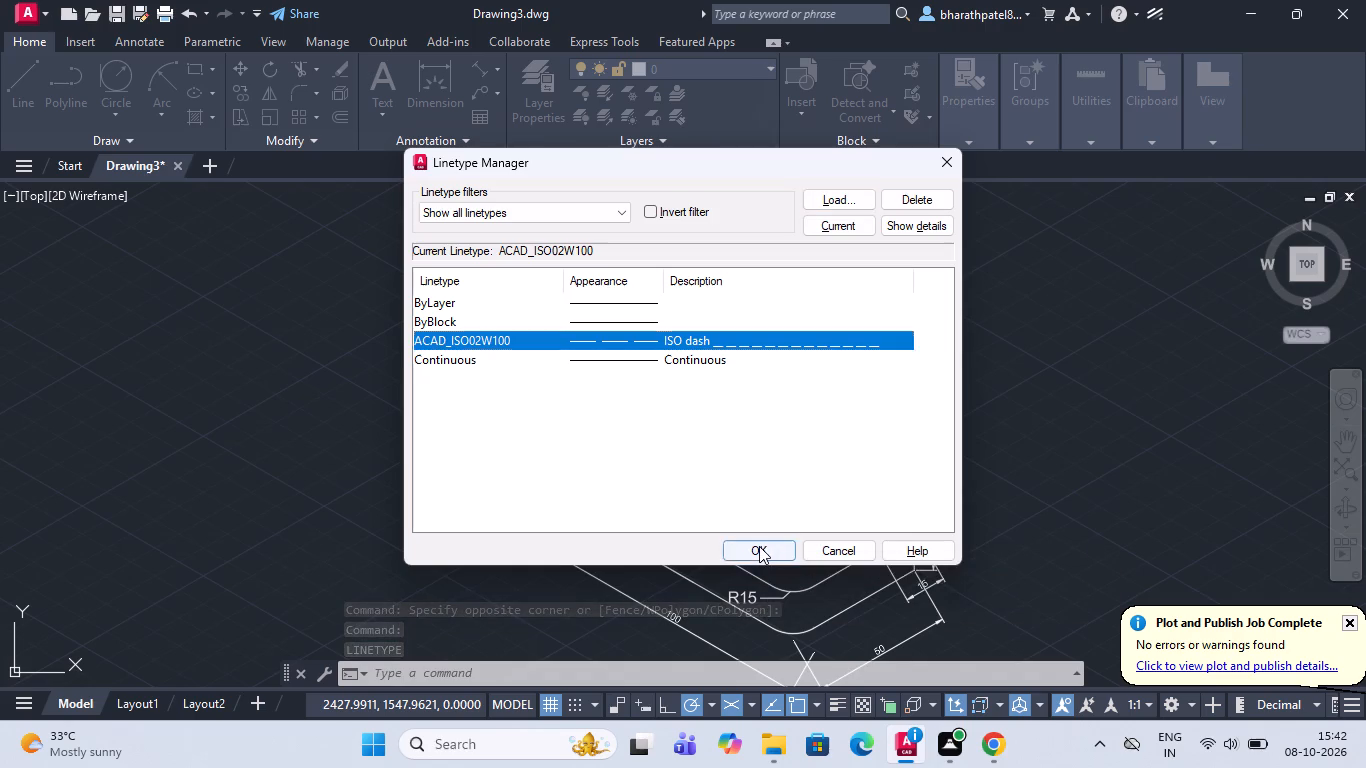
# Select the four centre line segments of the Ø9 hole in the upright face and assign them the ACAD_ISO02W100 linetype.
pyautogui.scroll(4, 789, 492)
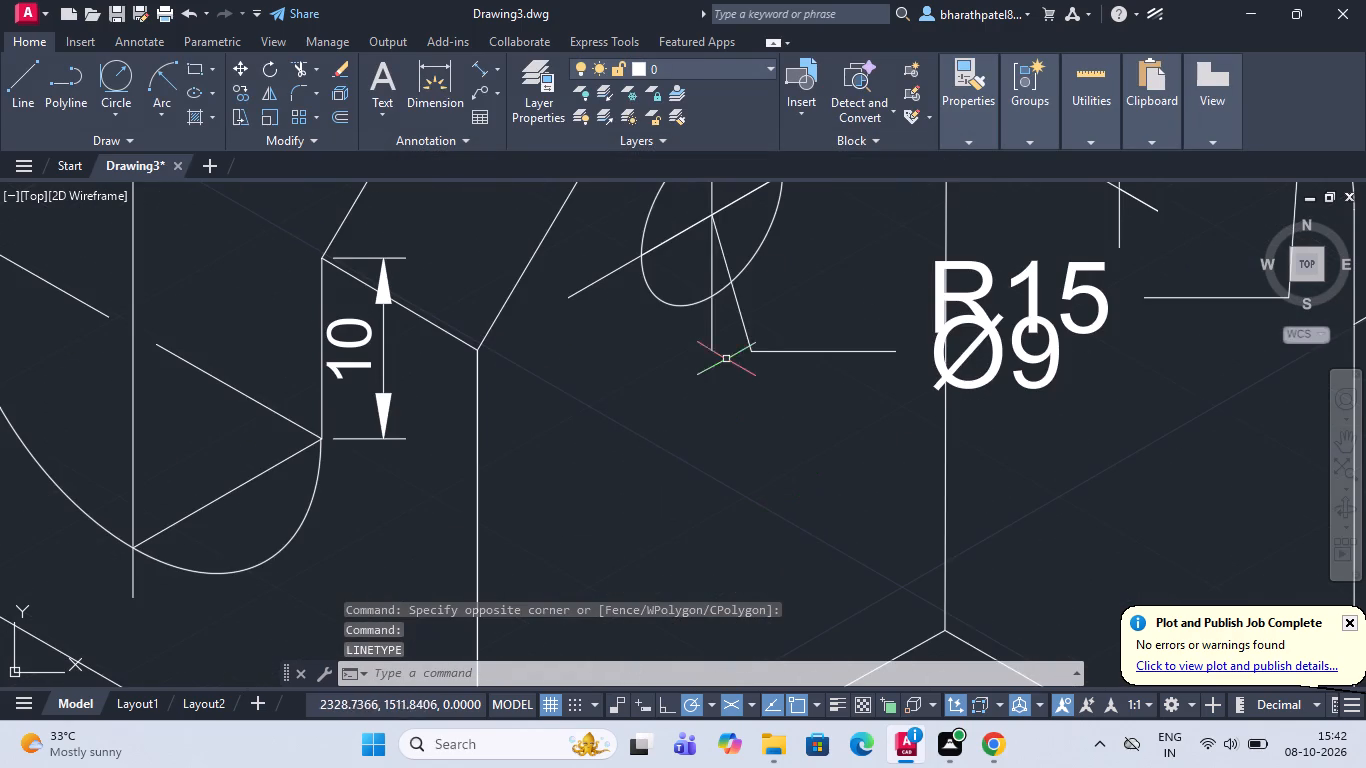
pyautogui.click(666, 243)
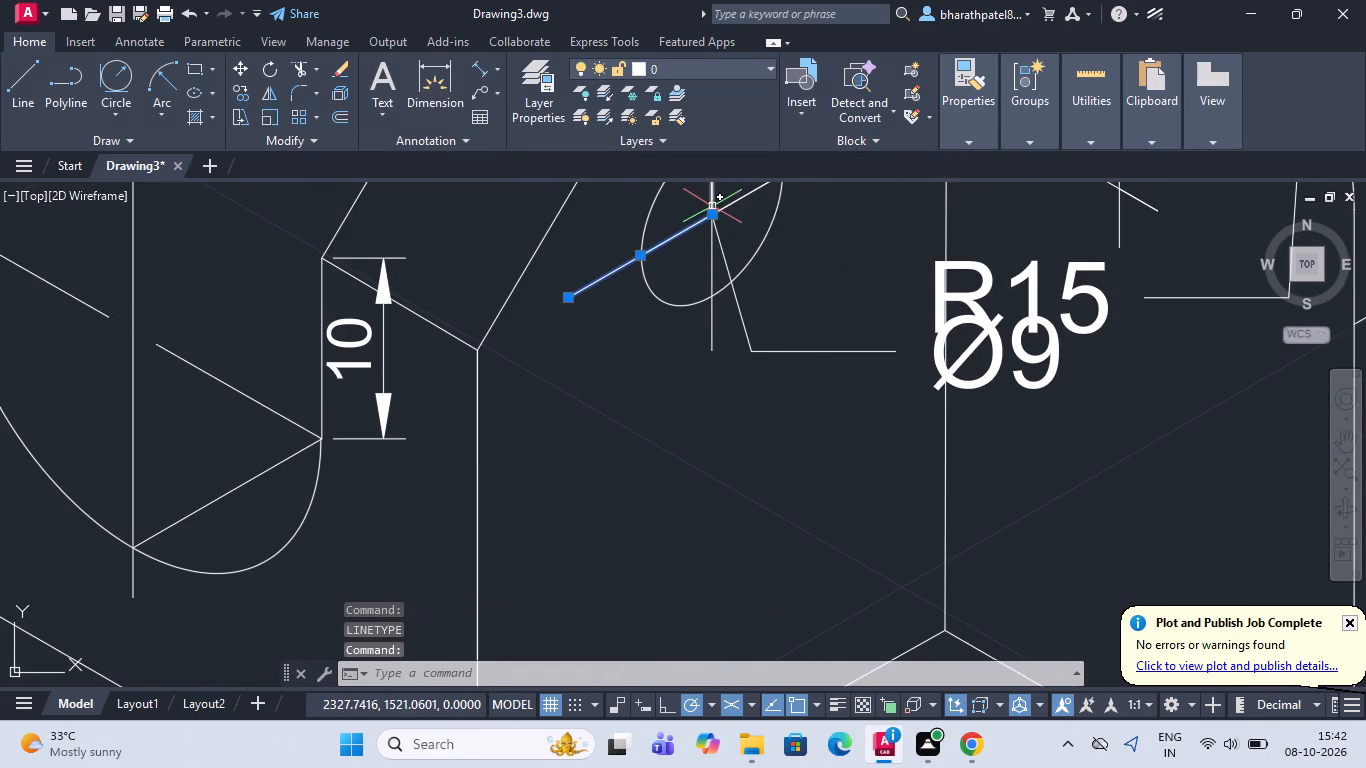
pyautogui.click(770, 182)
pyautogui.scroll(-2, 770, 182)
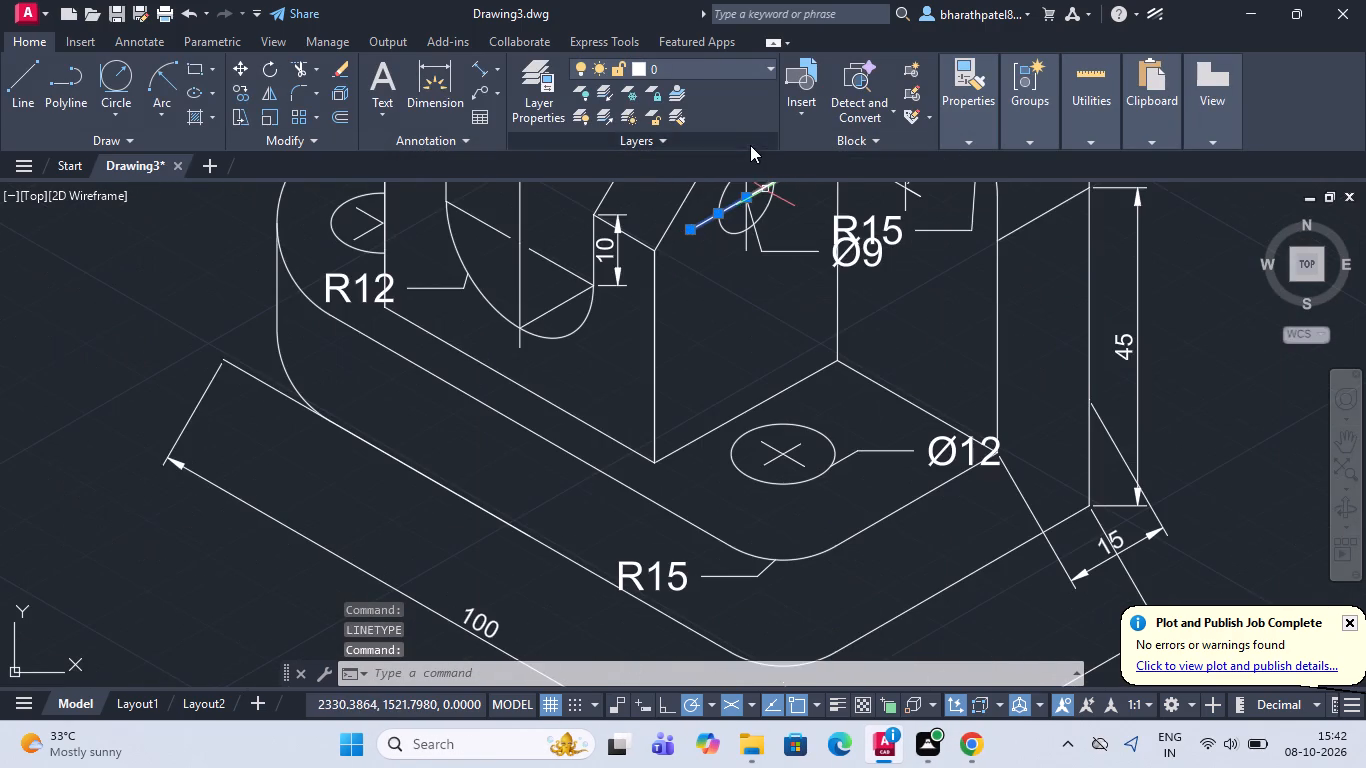
pyautogui.scroll(-1, 786, 390)
pyautogui.scroll(2, 788, 265)
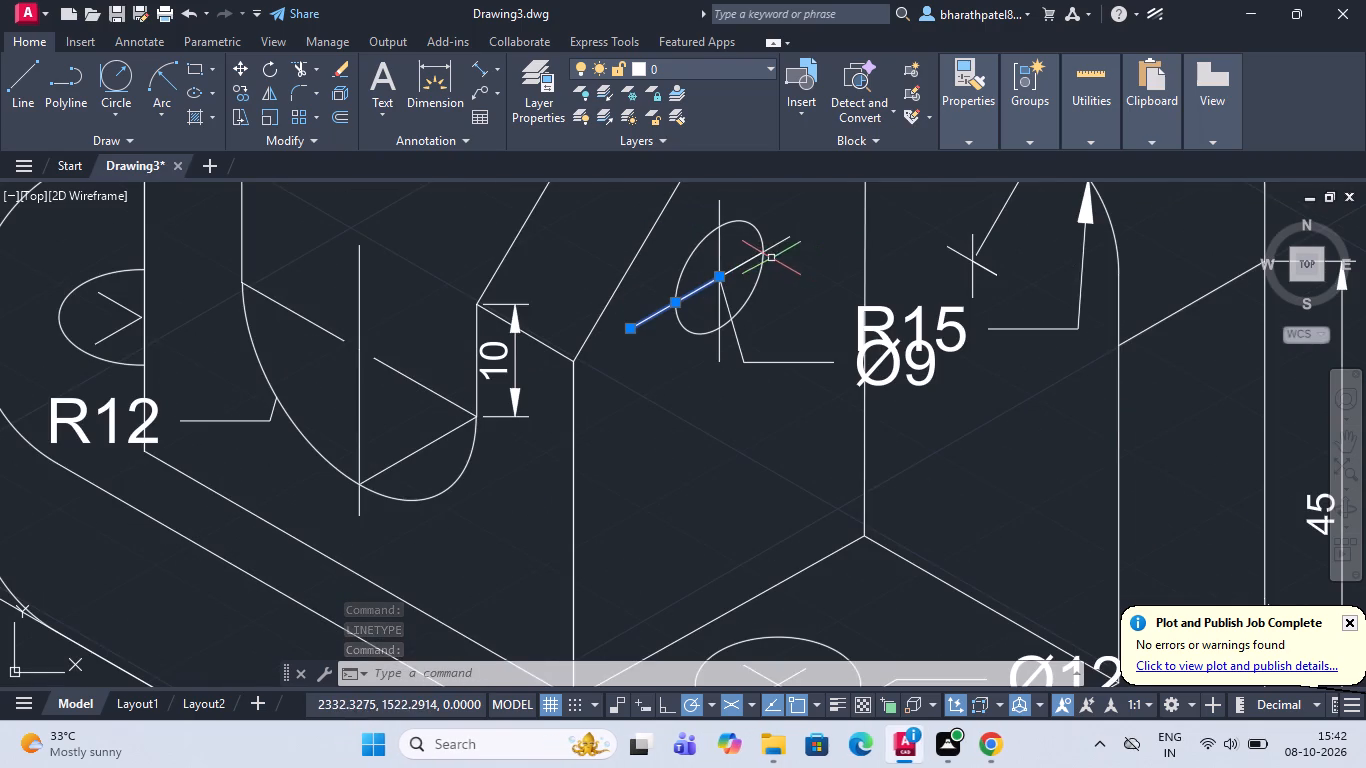
pyautogui.click(745, 261)
pyautogui.click(717, 251)
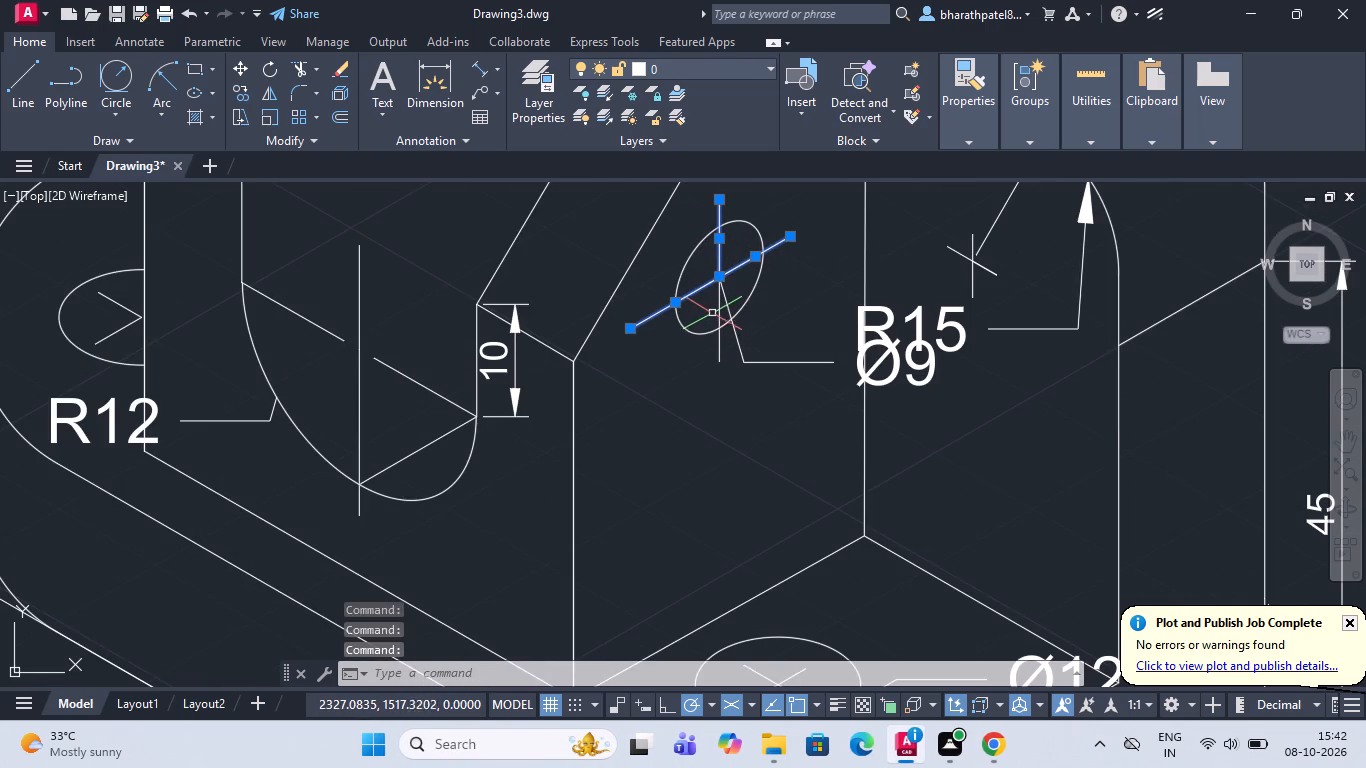
pyautogui.scroll(3, 714, 309)
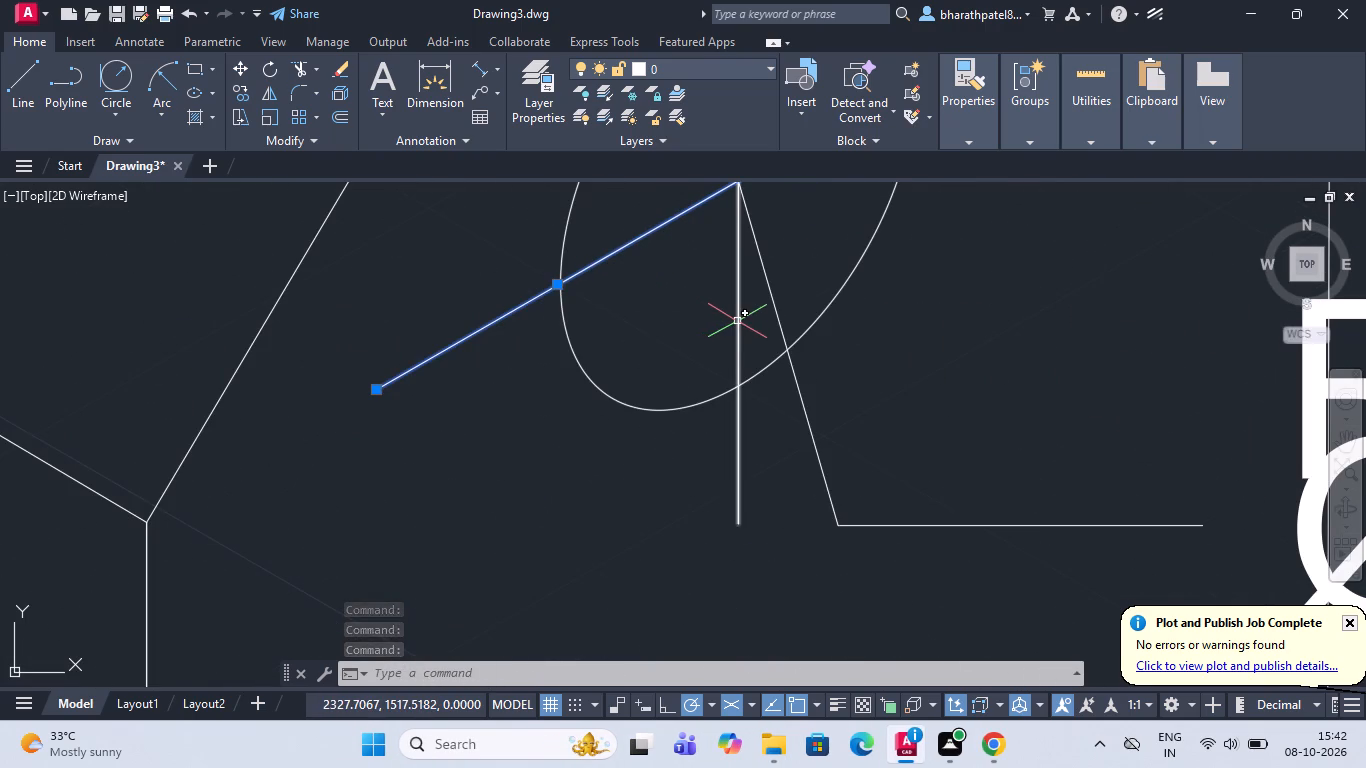
pyautogui.click(737, 321)
pyautogui.scroll(-3, 737, 321)
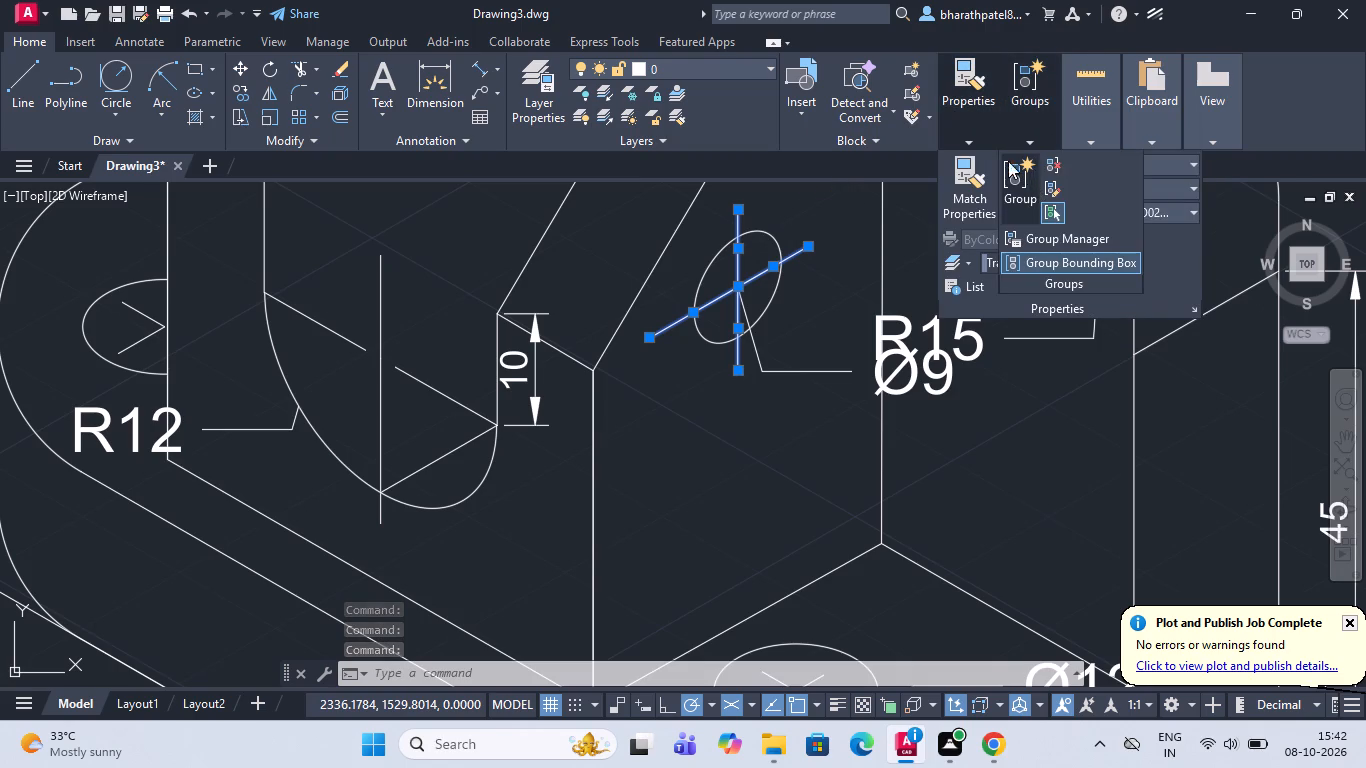
pyautogui.click(1045, 210)
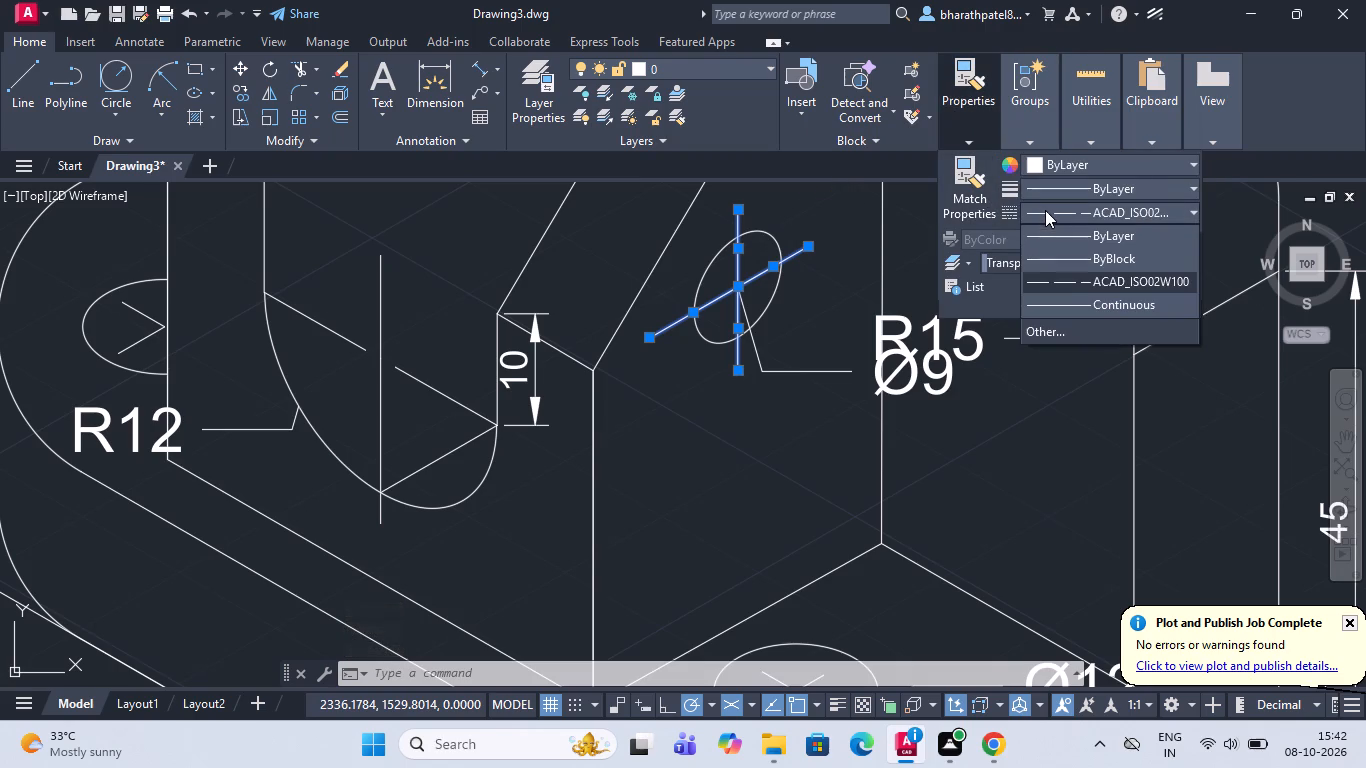
pyautogui.click(1063, 275)
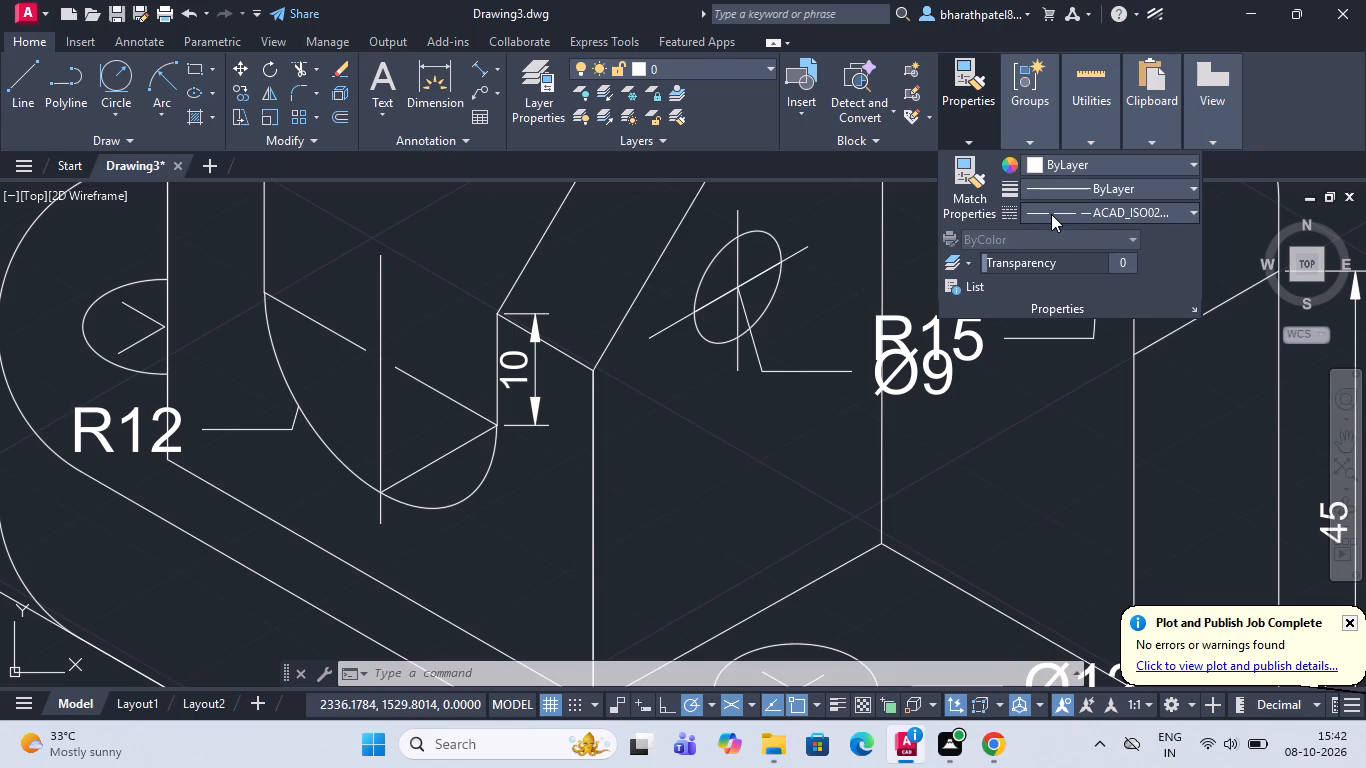
pyautogui.click(1051, 214)
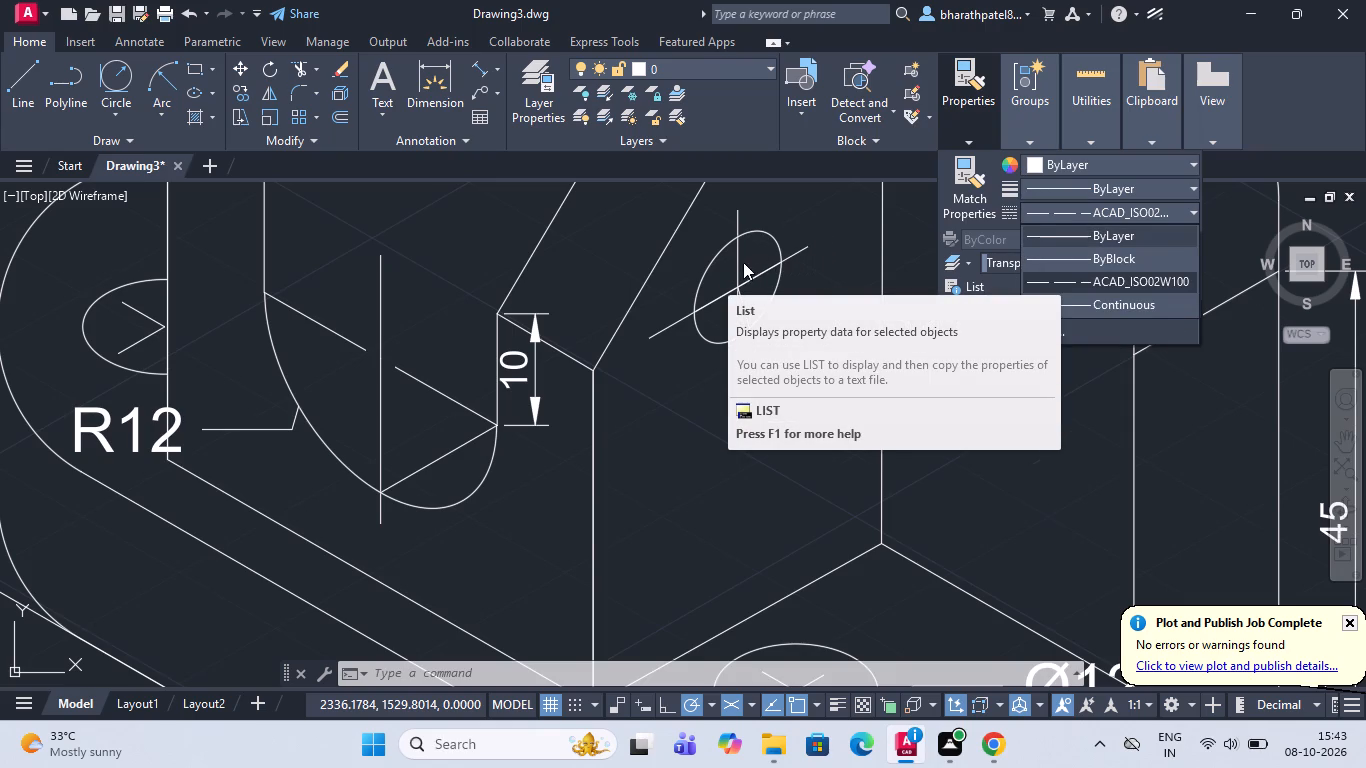
pyautogui.click(837, 226)
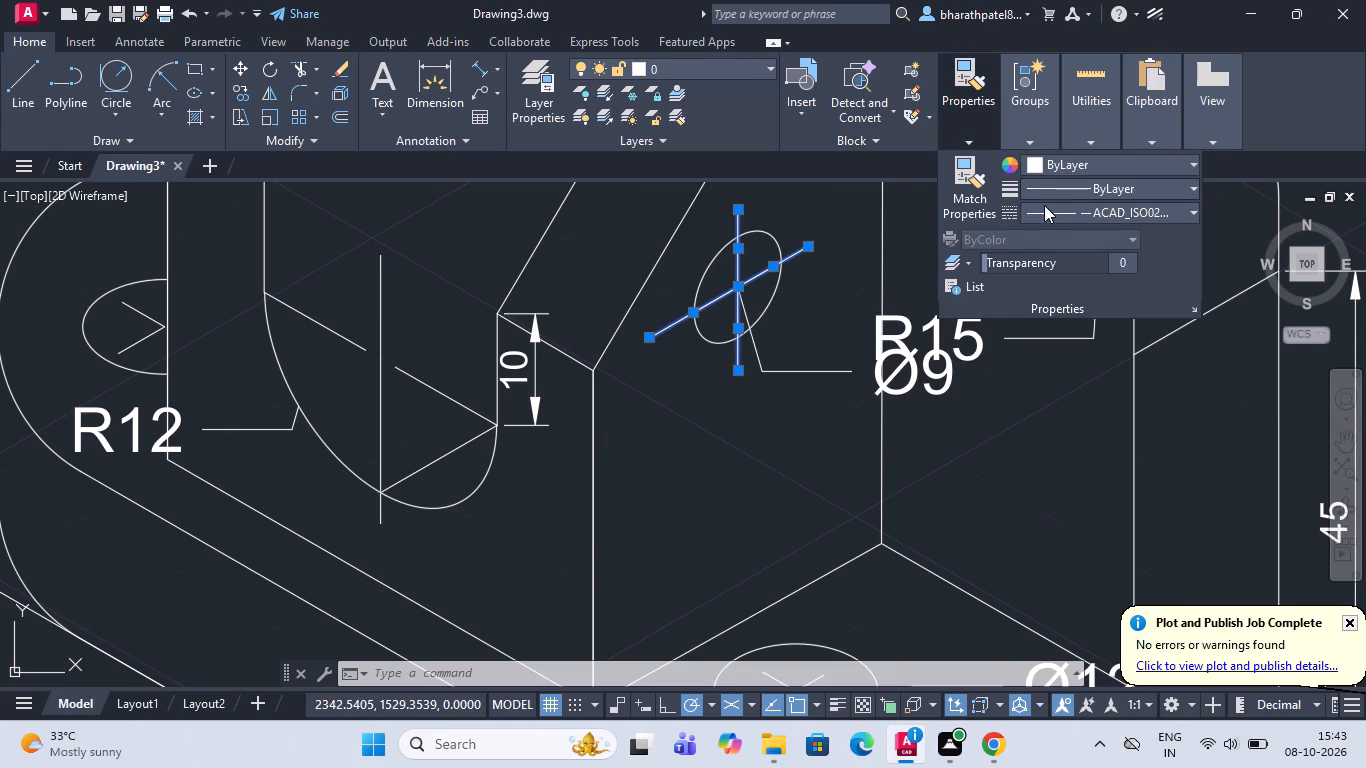
pyautogui.click(1046, 213)
pyautogui.click(1052, 272)
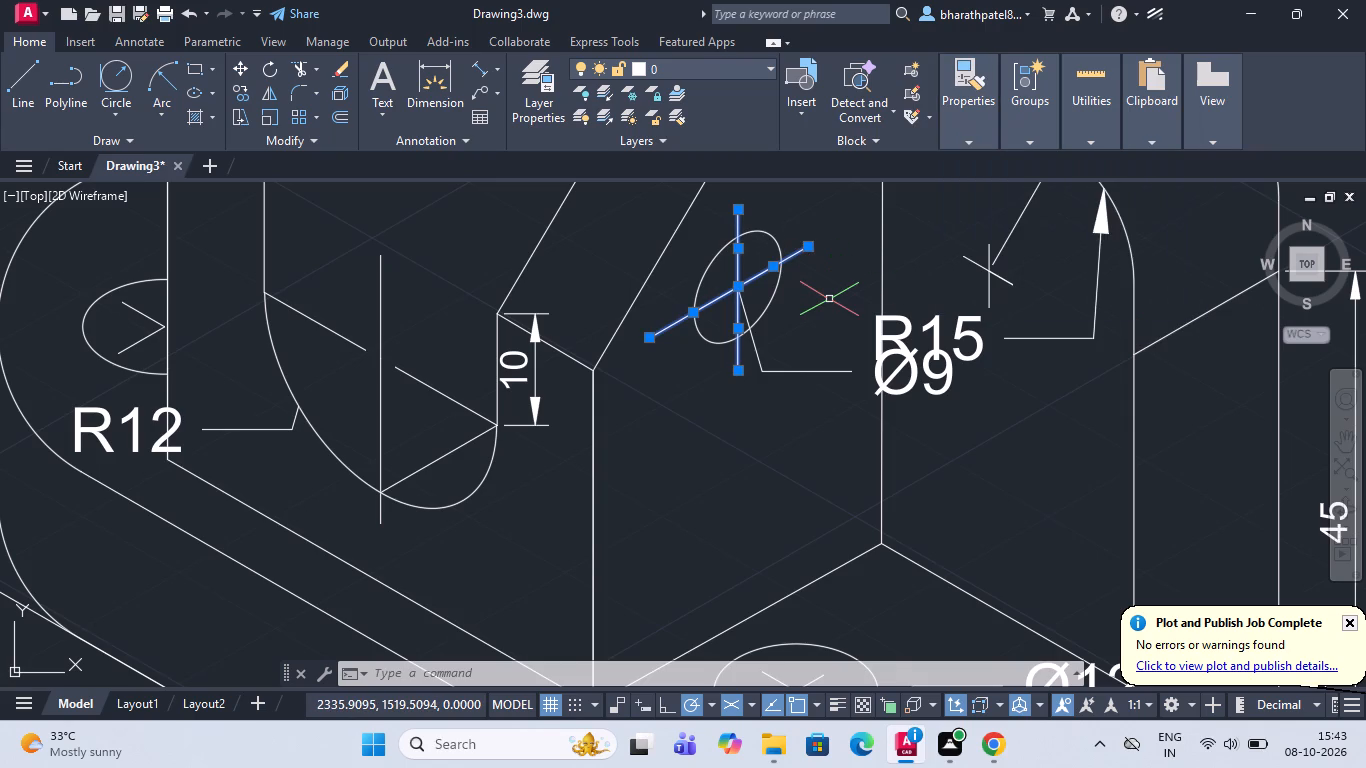
# Reopen the Linetype Manager twice, choosing ACAD_ISO02W100 and accepting it each time.
pyautogui.press('Return')
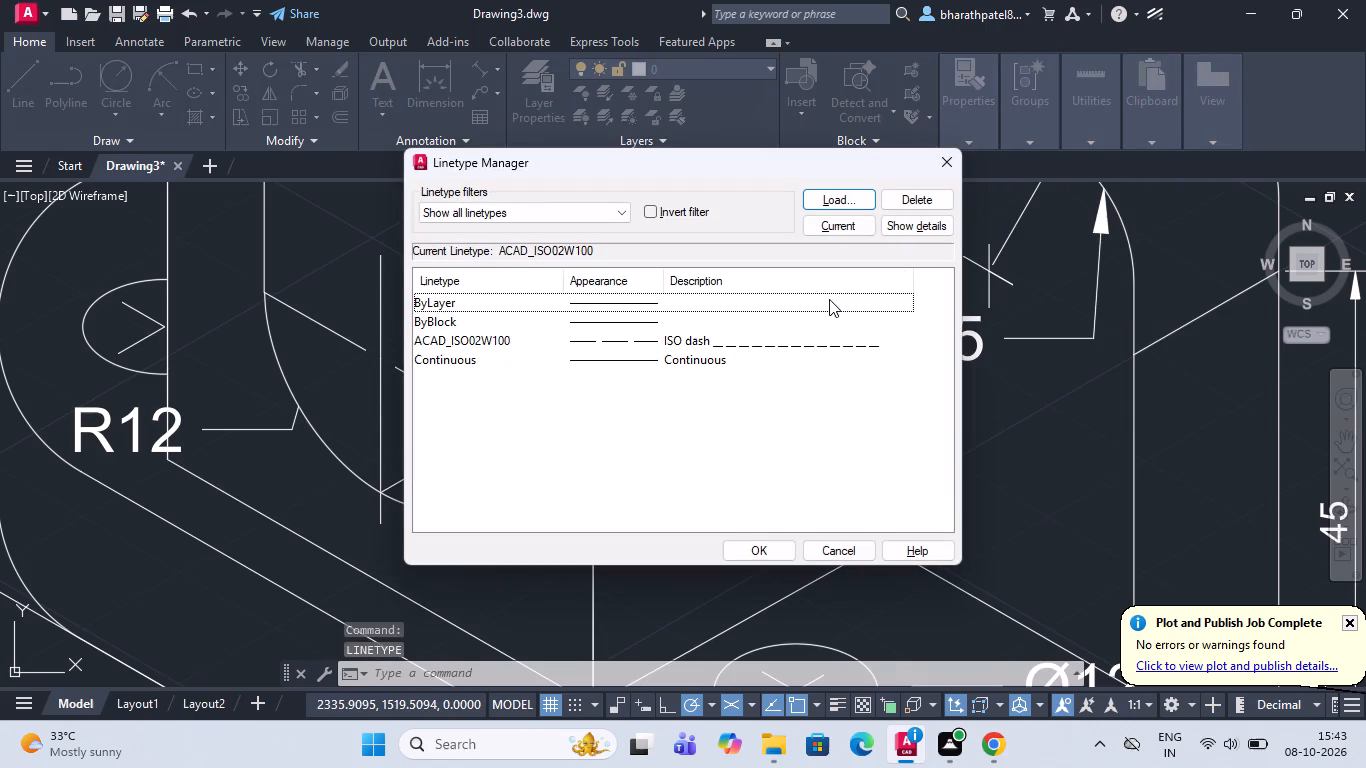
pyautogui.click(807, 342)
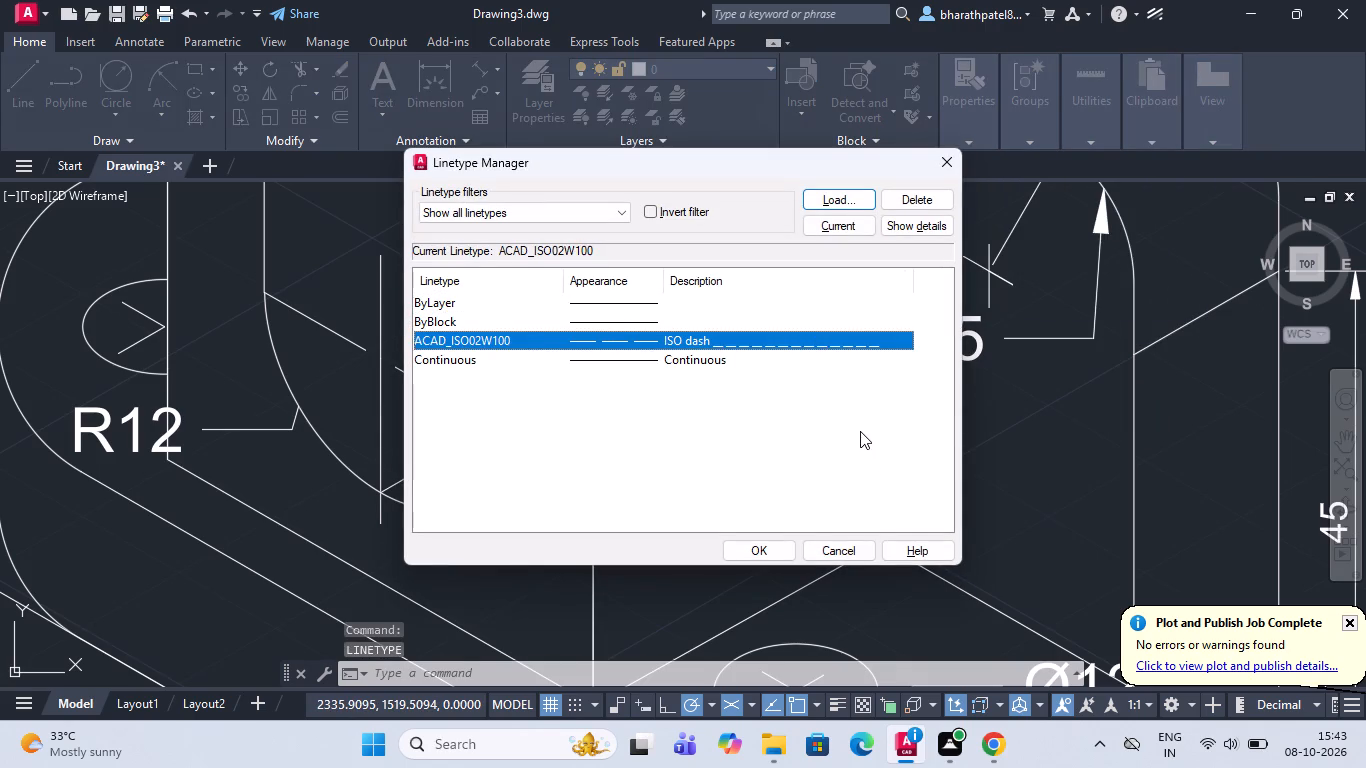
pyautogui.click(758, 554)
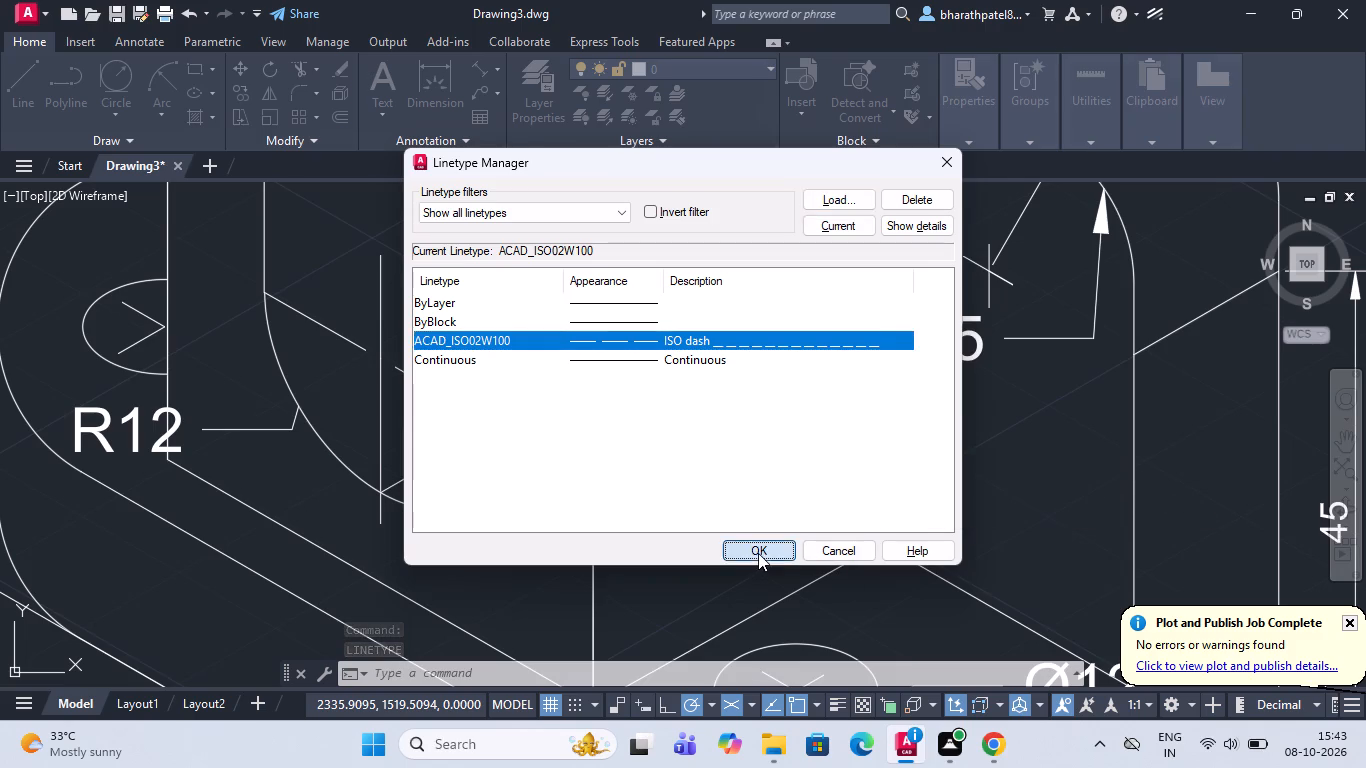
pyautogui.click(971, 138)
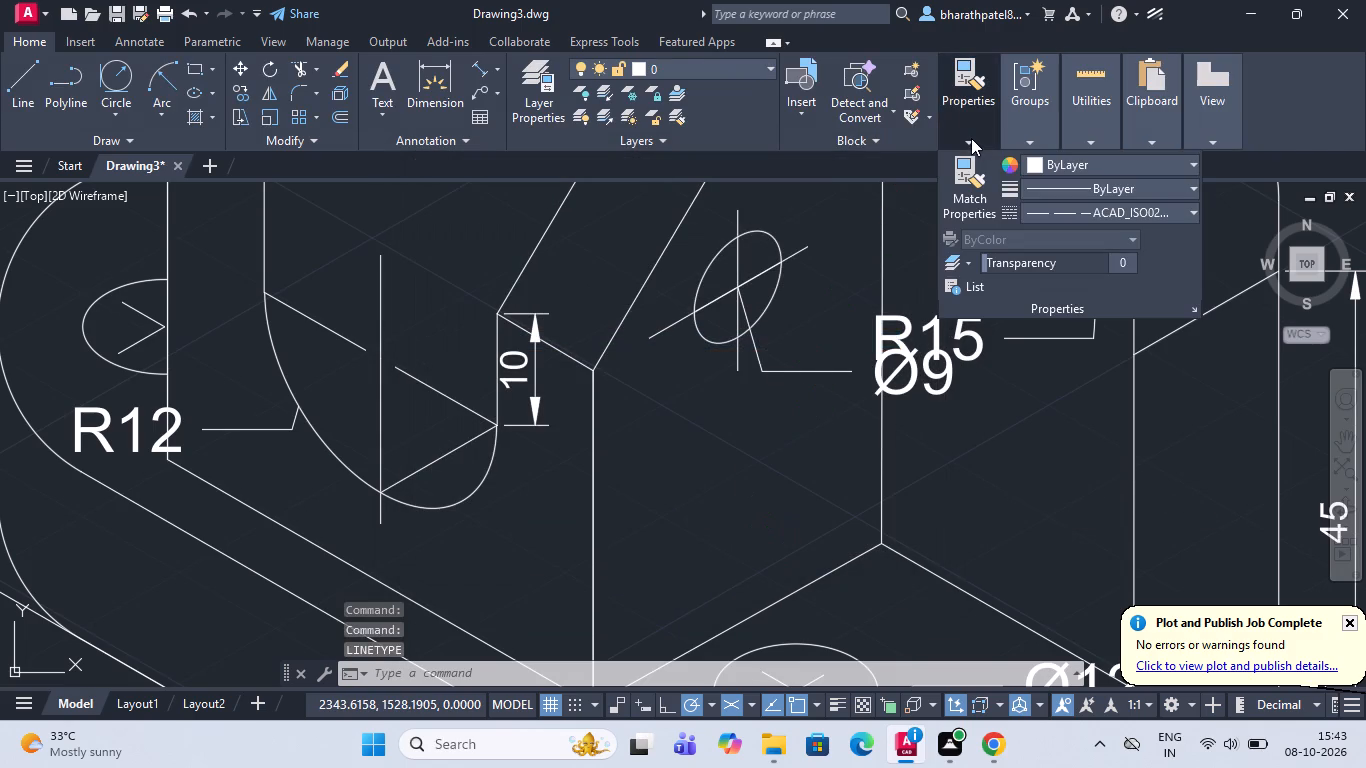
pyautogui.click(1185, 207)
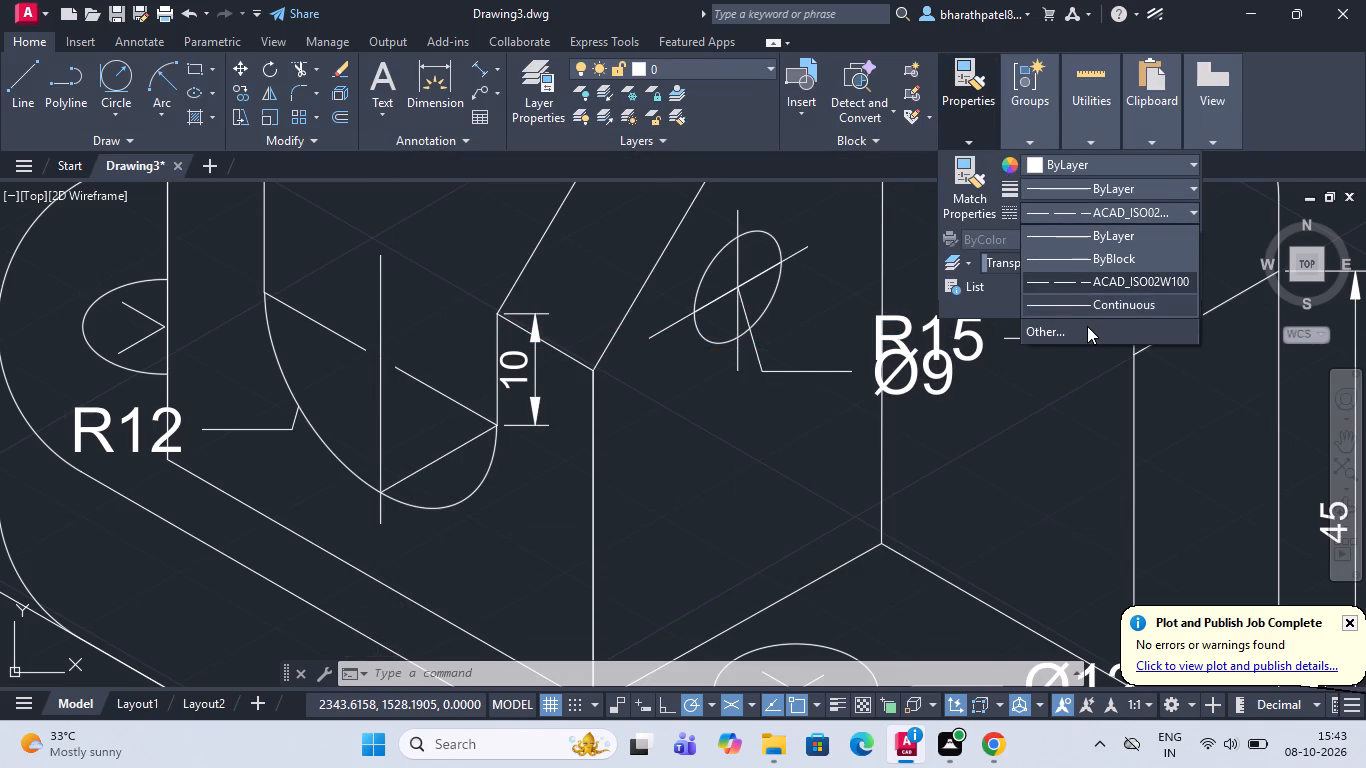
pyautogui.click(1087, 327)
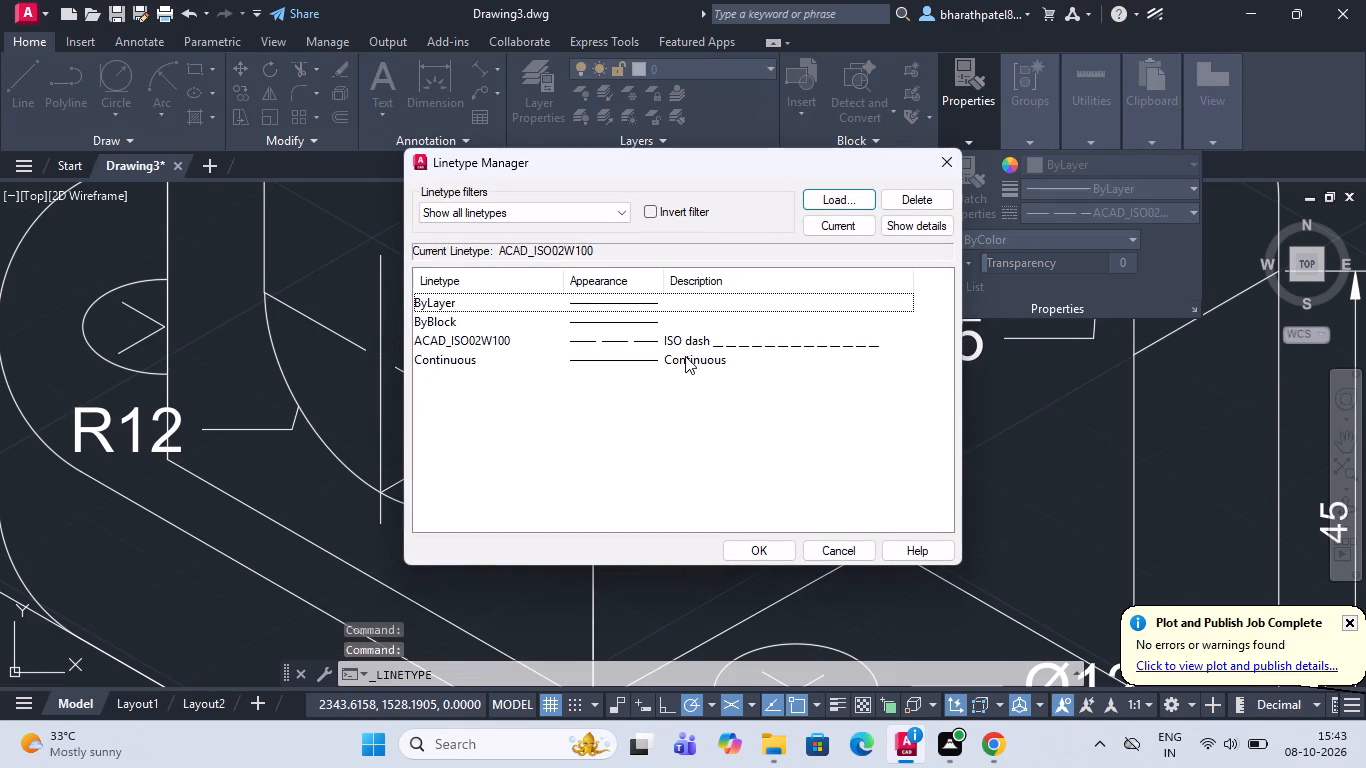
pyautogui.click(735, 341)
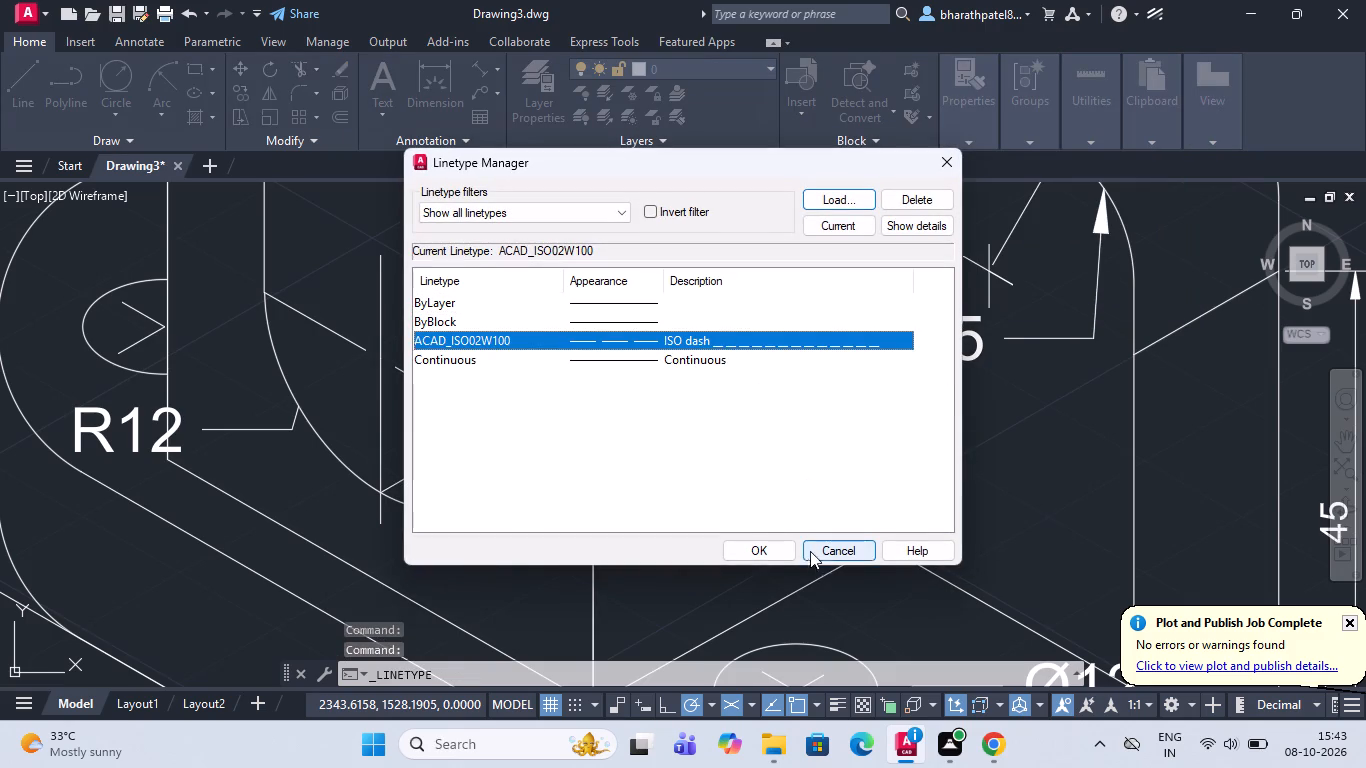
pyautogui.click(771, 551)
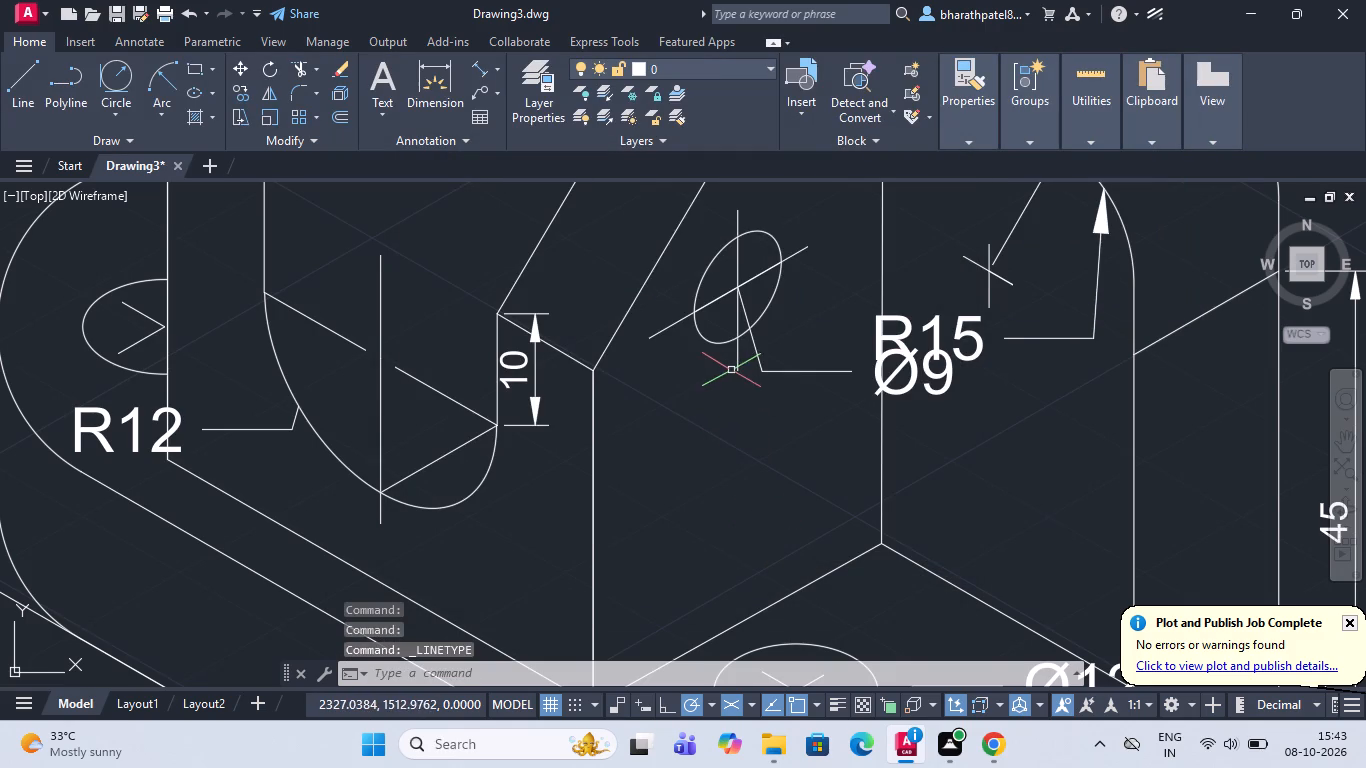
# Assign ACAD_ISO02W100 to the lower vertical centre line segment of the Ø9 hole and clear the selection.
pyautogui.click(736, 365)
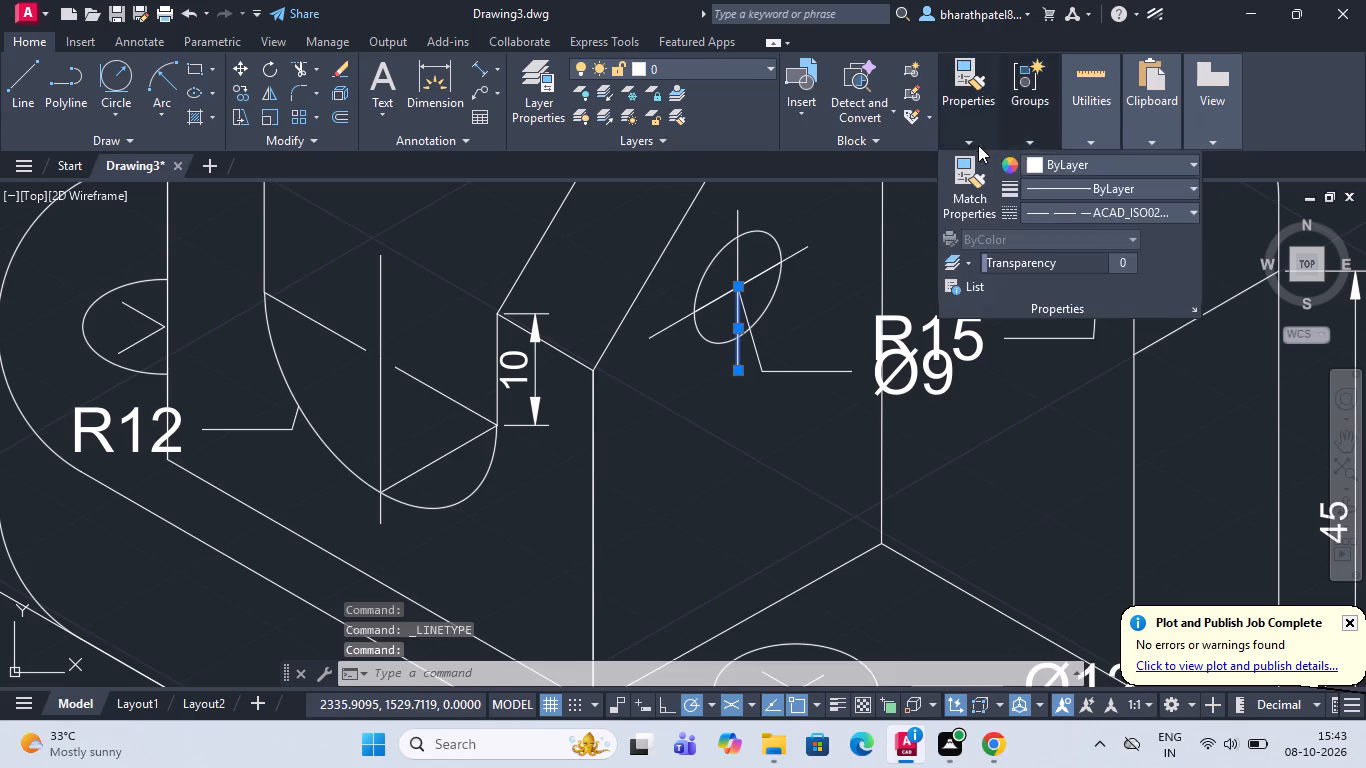
pyautogui.click(1045, 211)
pyautogui.click(1056, 284)
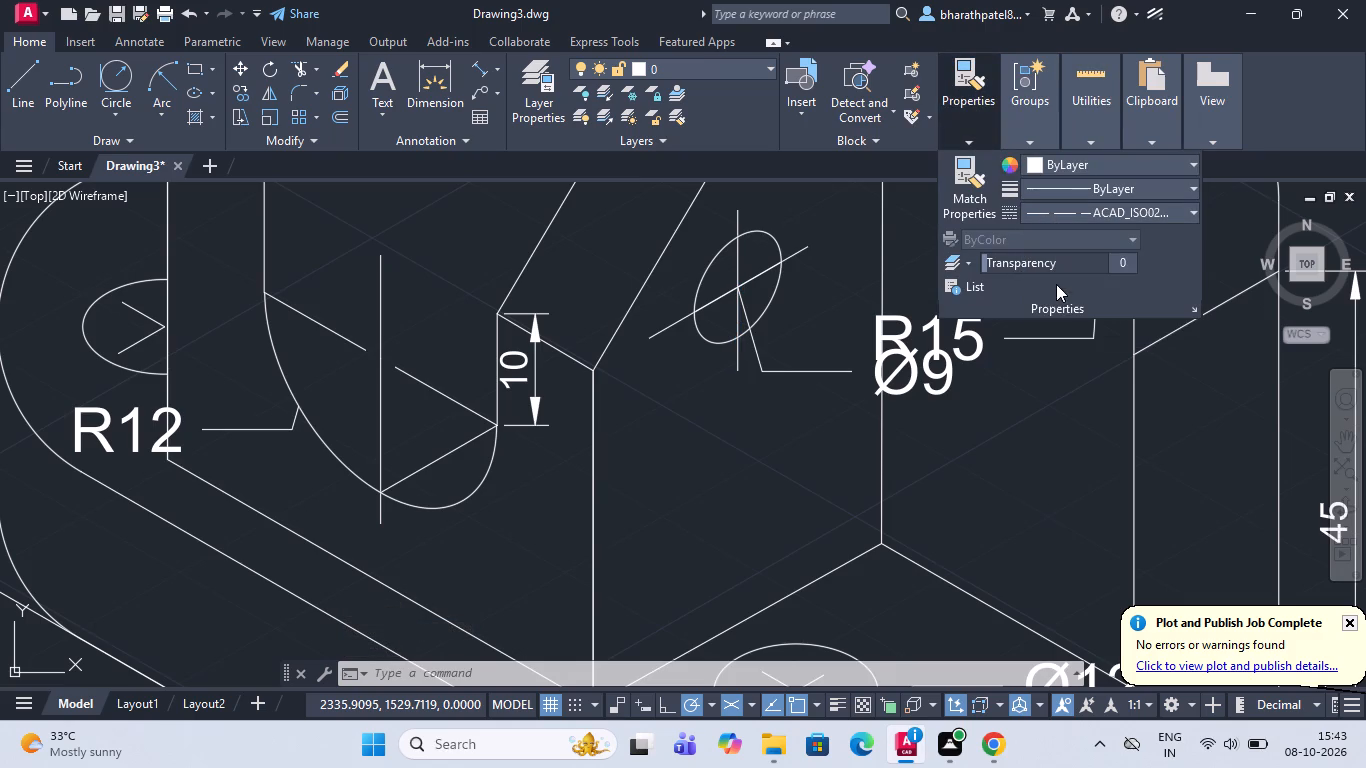
pyautogui.click(757, 488)
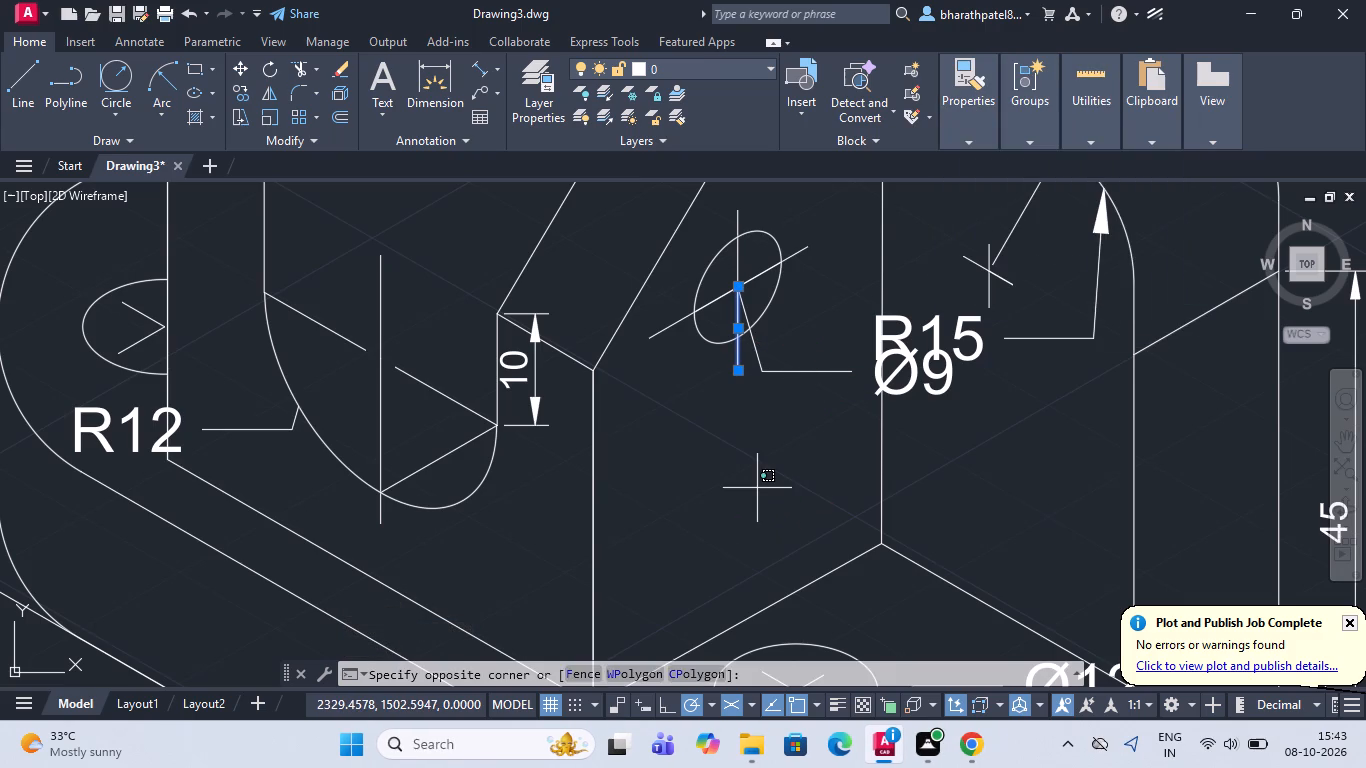
pyautogui.scroll(-4, 757, 488)
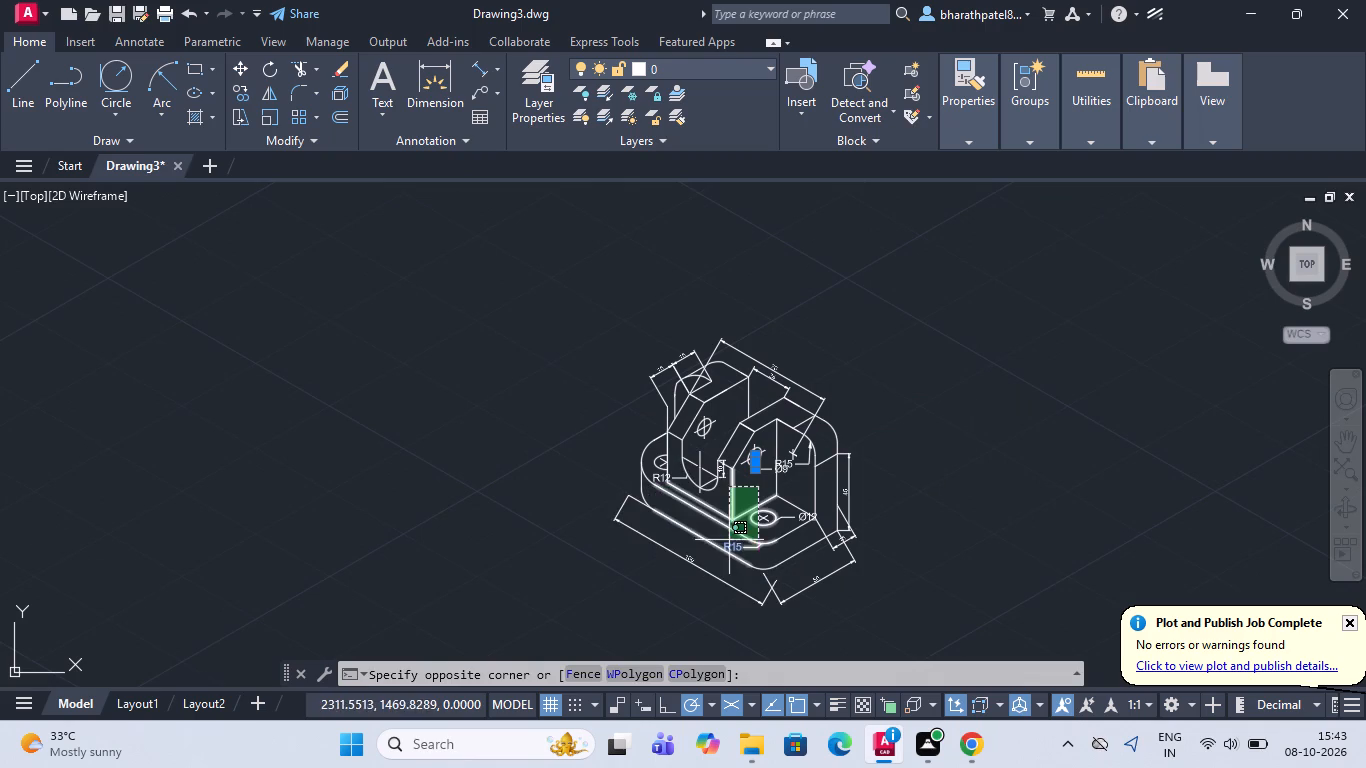
pyautogui.click(730, 538)
pyautogui.press('Escape')
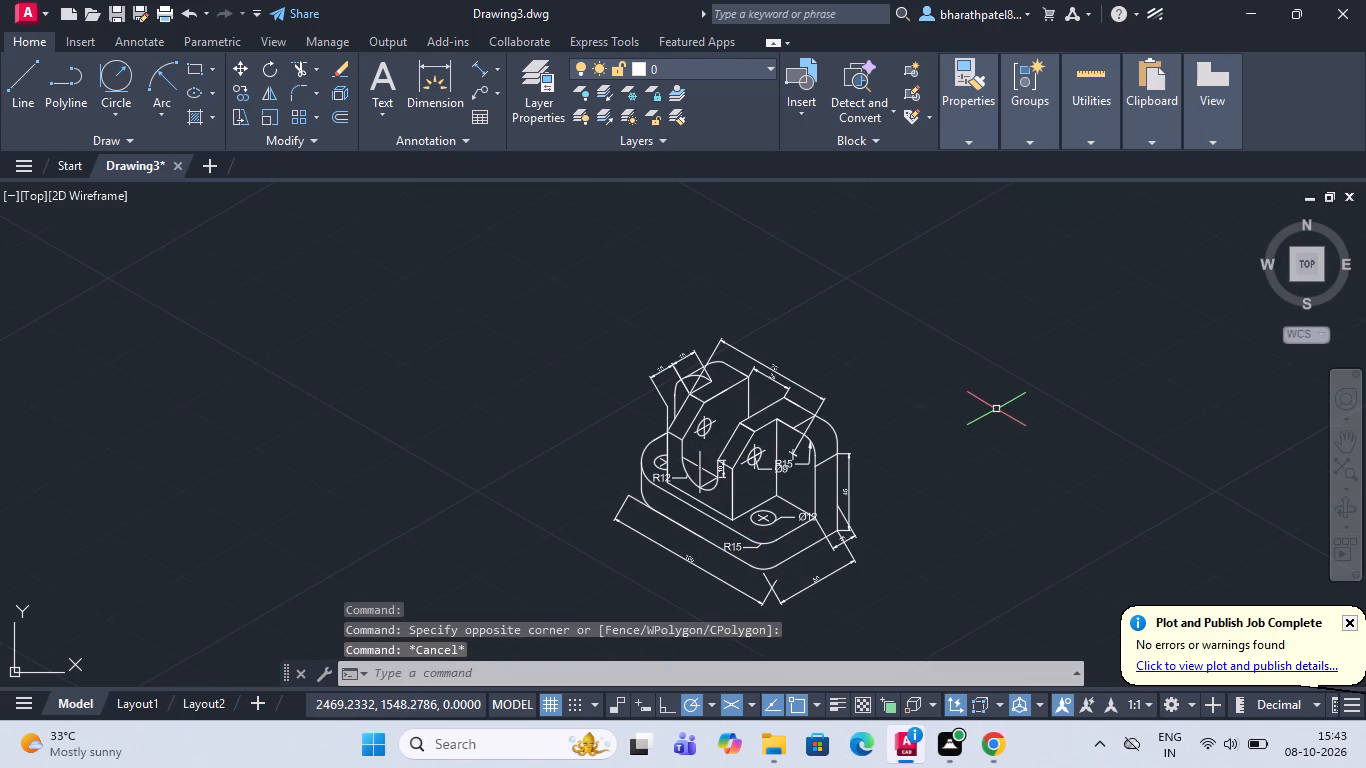
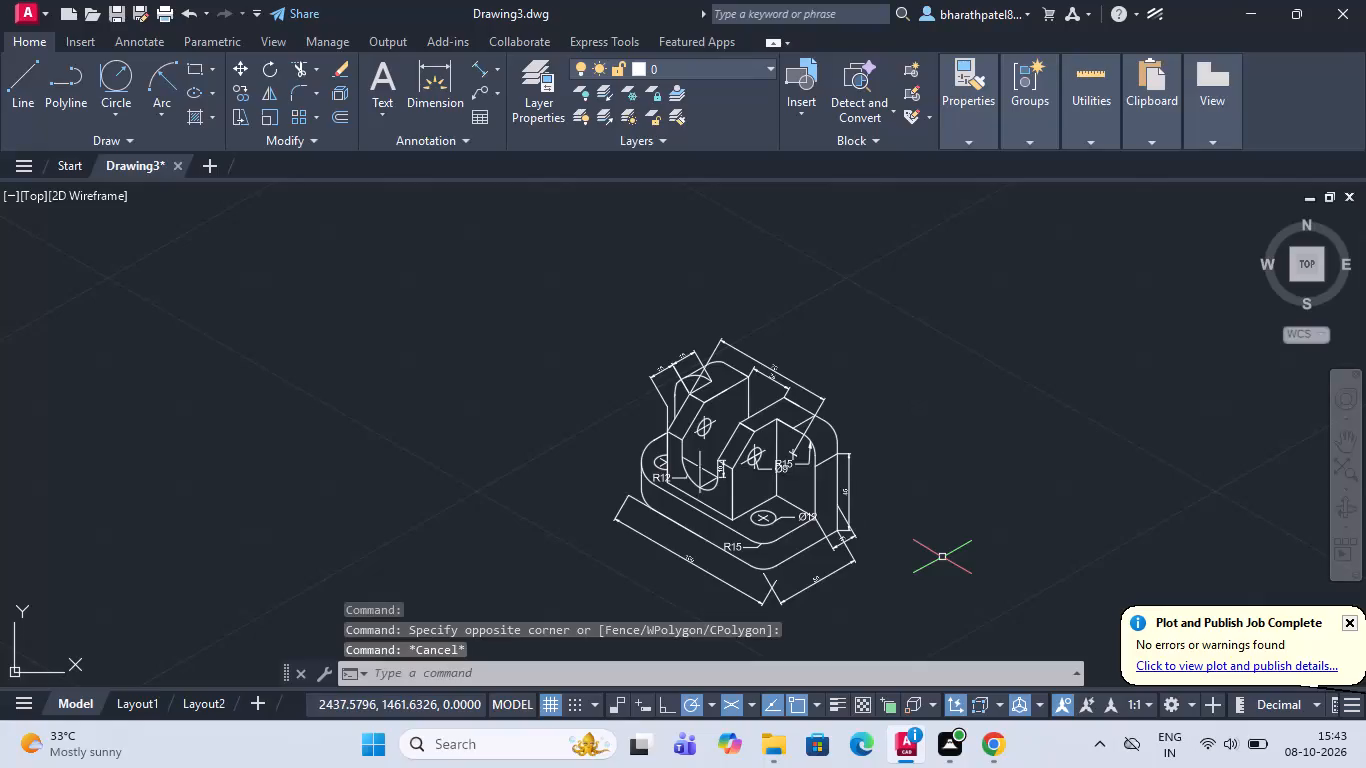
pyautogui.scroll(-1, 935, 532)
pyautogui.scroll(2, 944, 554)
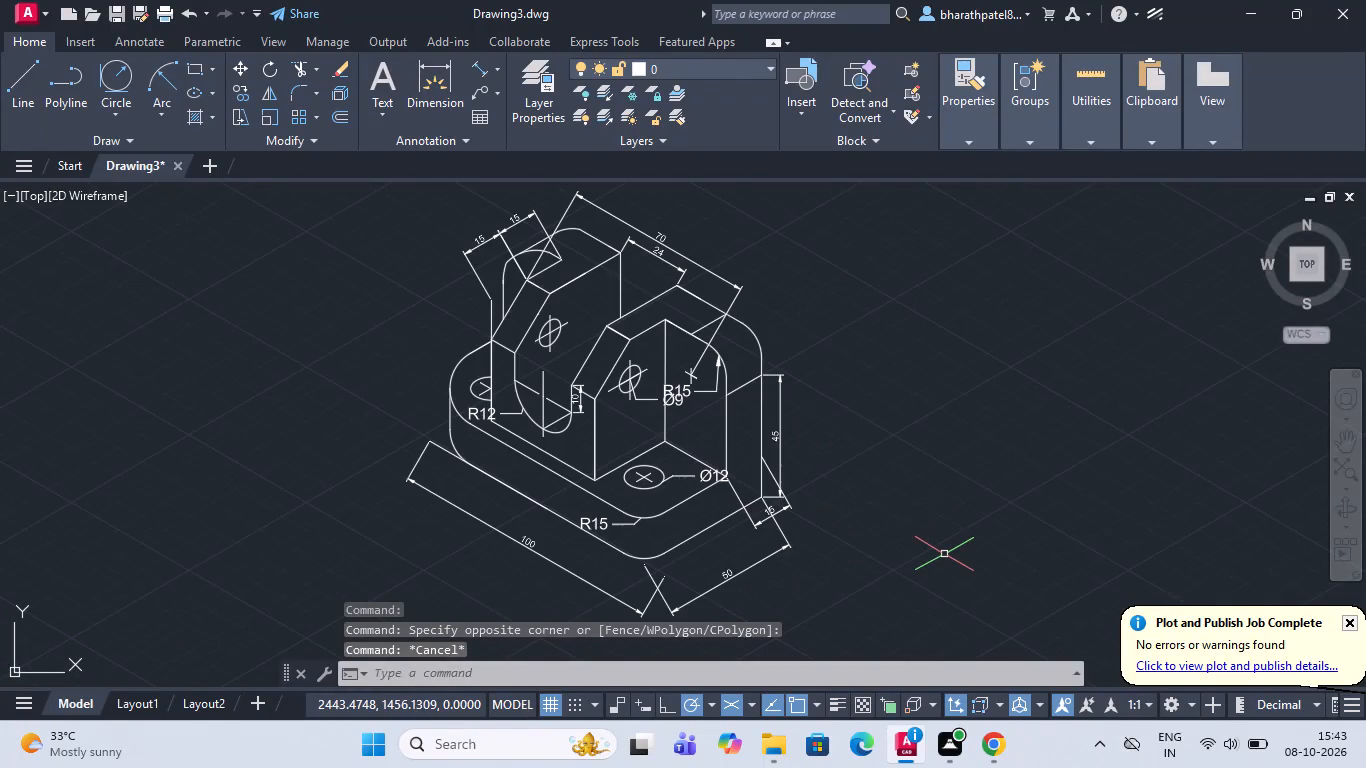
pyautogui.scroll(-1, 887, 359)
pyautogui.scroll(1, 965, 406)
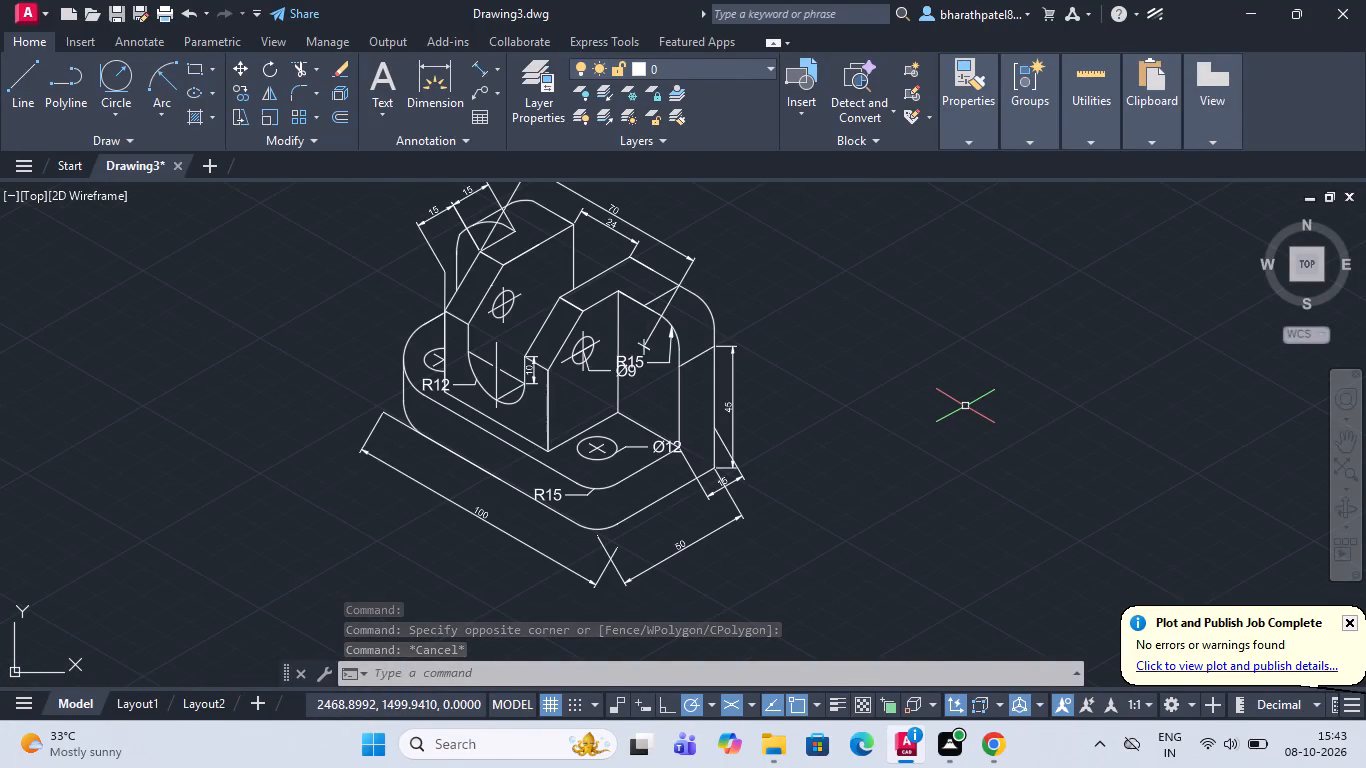
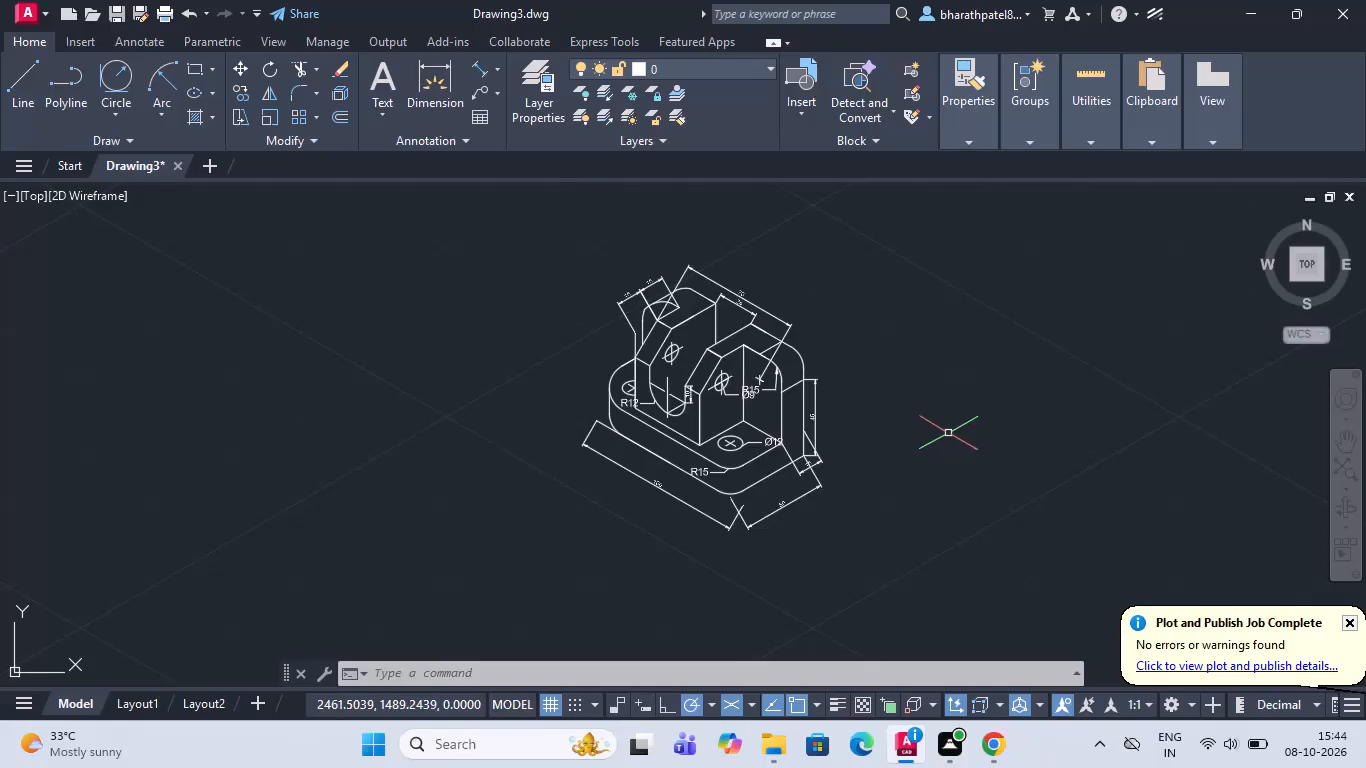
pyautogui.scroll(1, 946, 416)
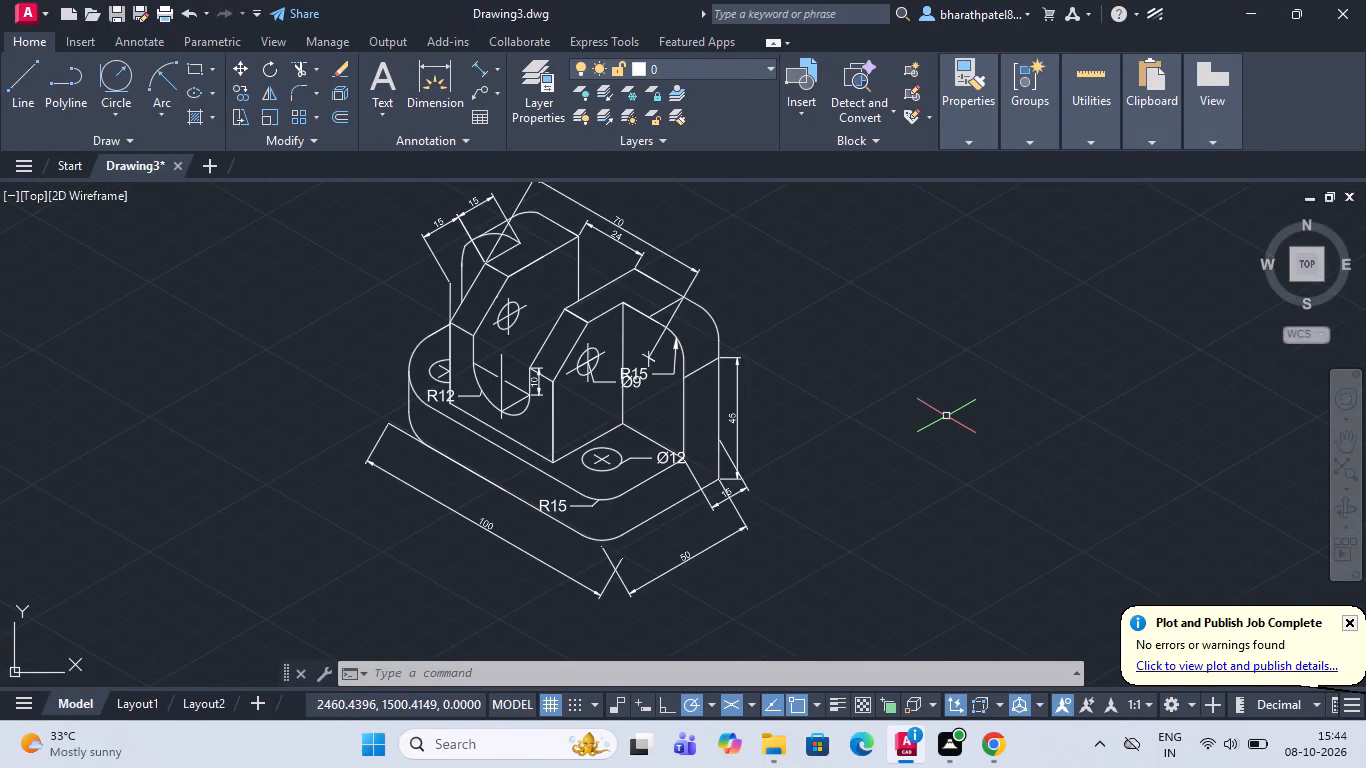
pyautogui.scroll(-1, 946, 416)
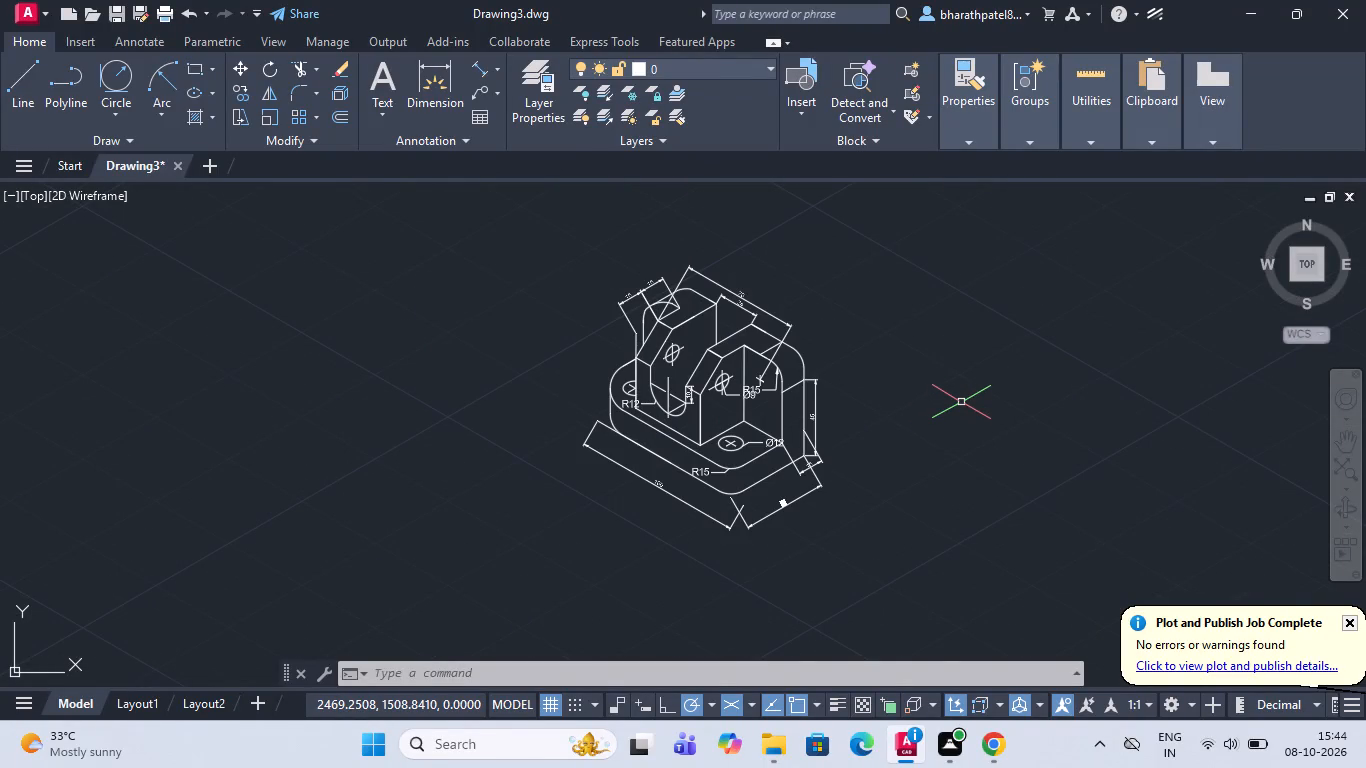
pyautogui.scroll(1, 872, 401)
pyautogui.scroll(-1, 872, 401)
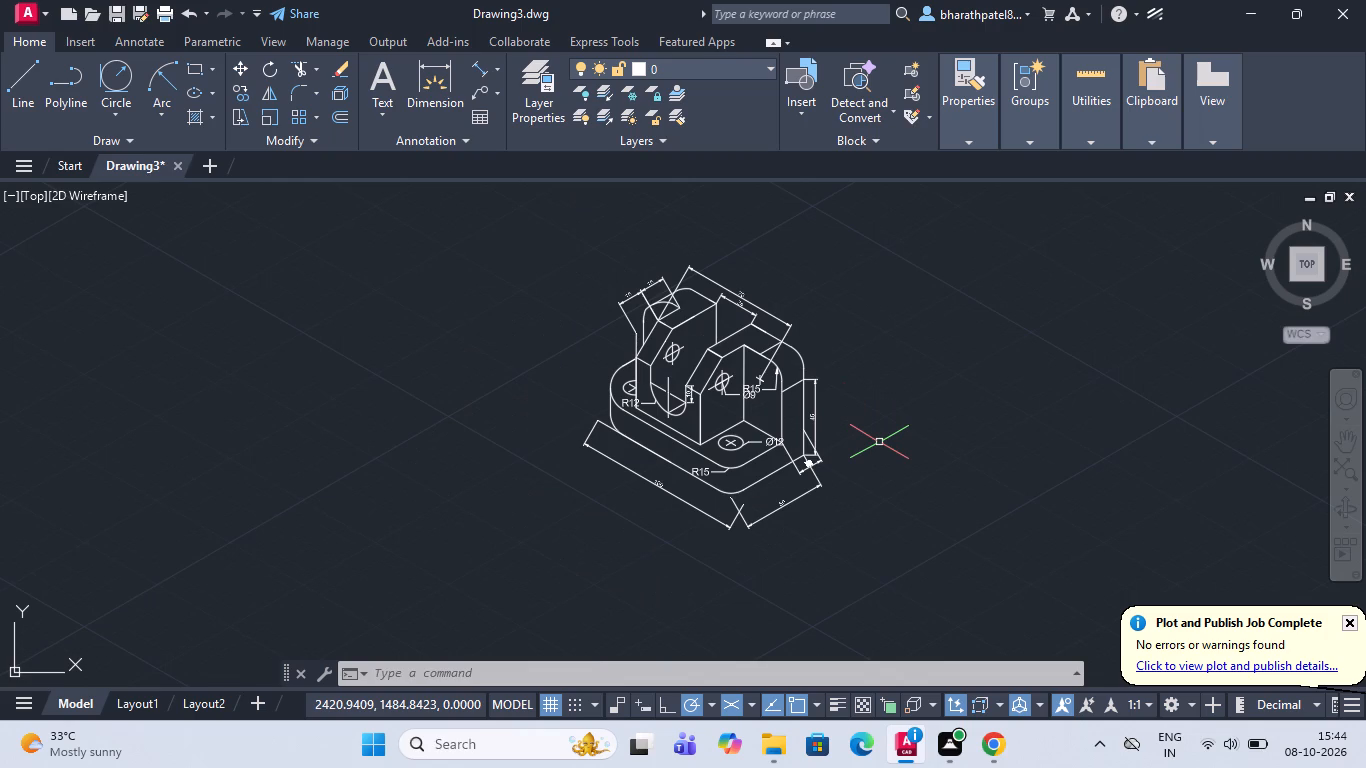
# Start saving the bracket drawing to the Documents folder and clear the proposed file name.
pyautogui.hotkey('ctrl', 's')
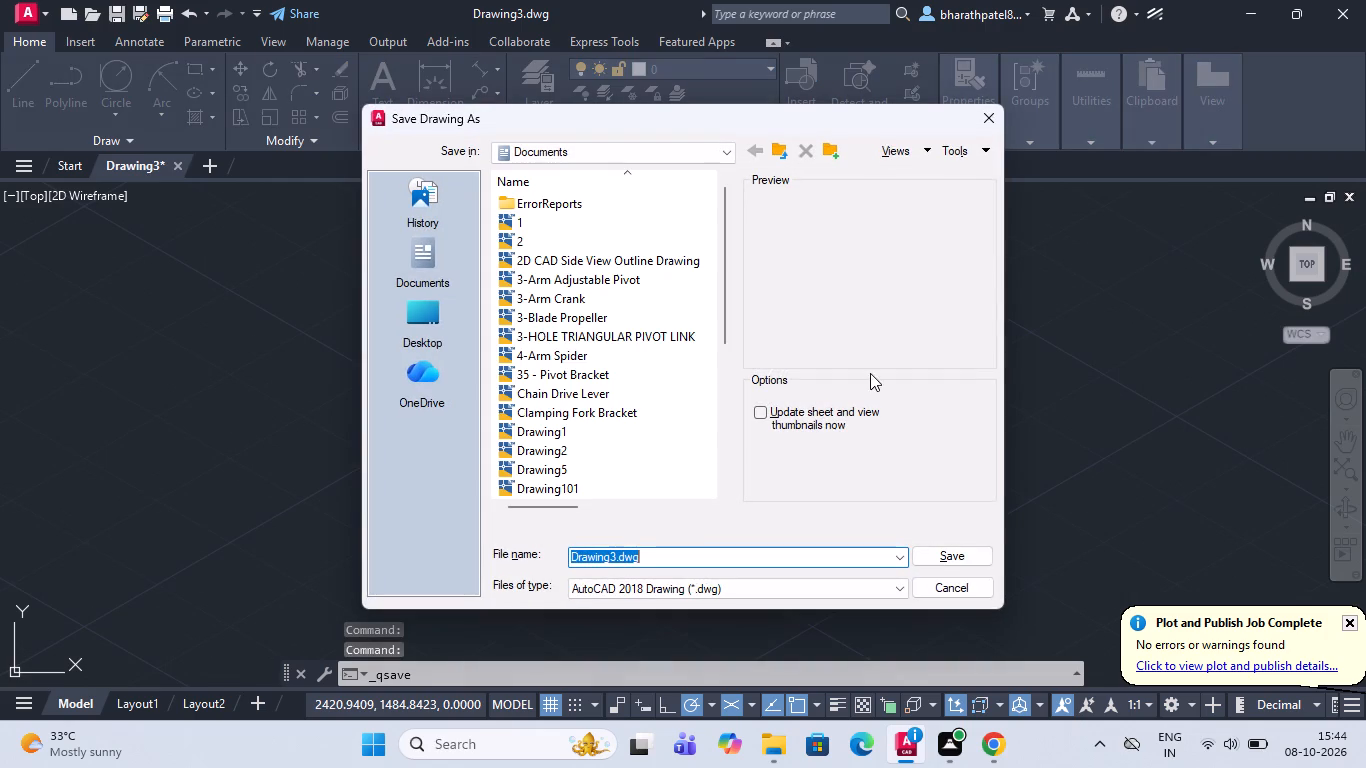
pyautogui.click(759, 545)
pyautogui.hotkey('ctrl', 'v')
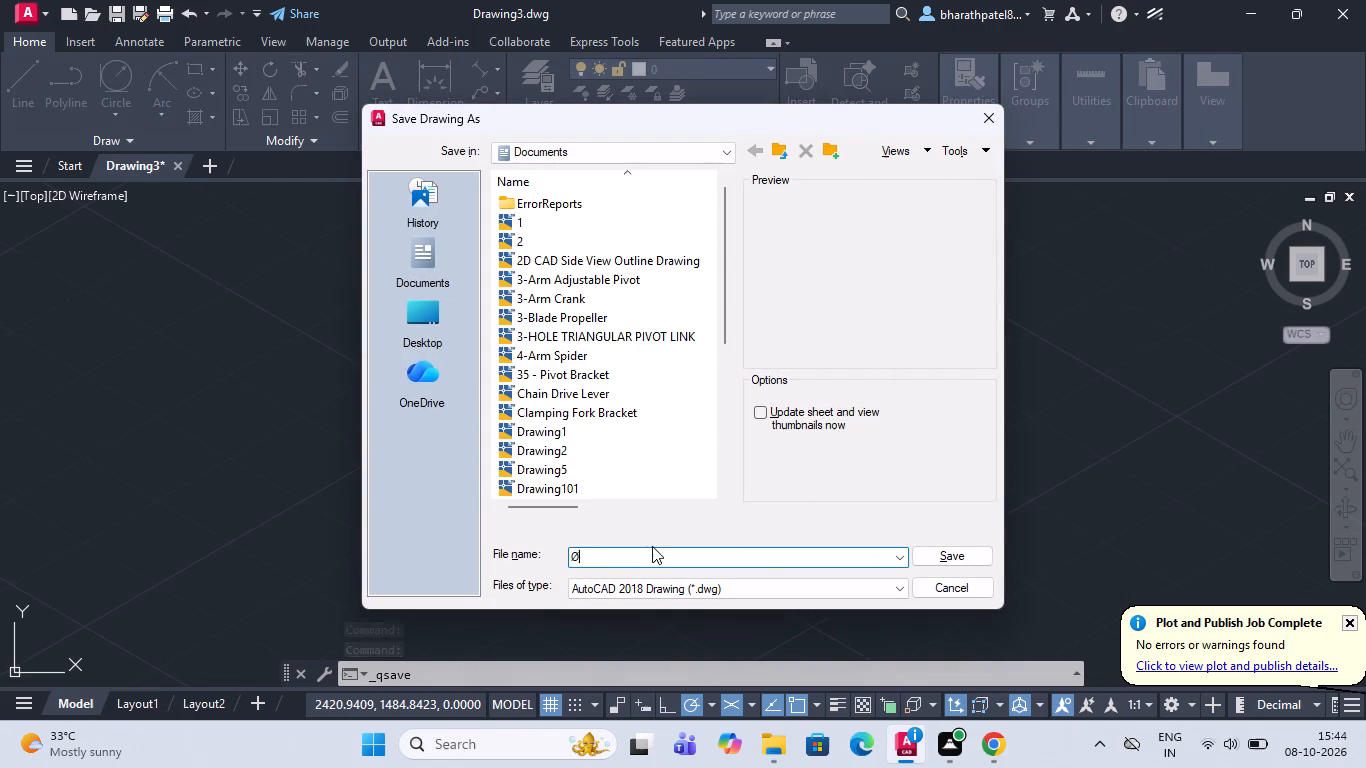
pyautogui.click(652, 546)
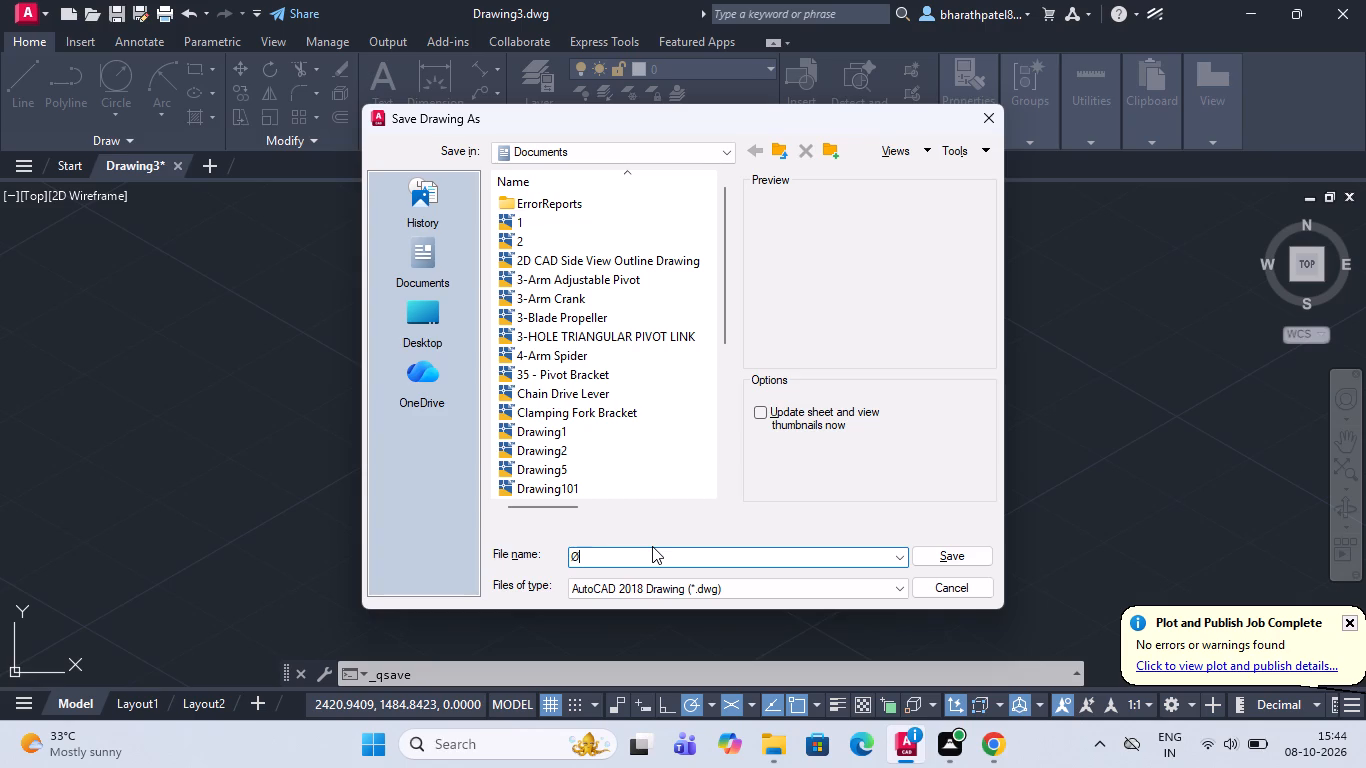
pyautogui.press('BackSpace')
pyautogui.press('BackSpace')
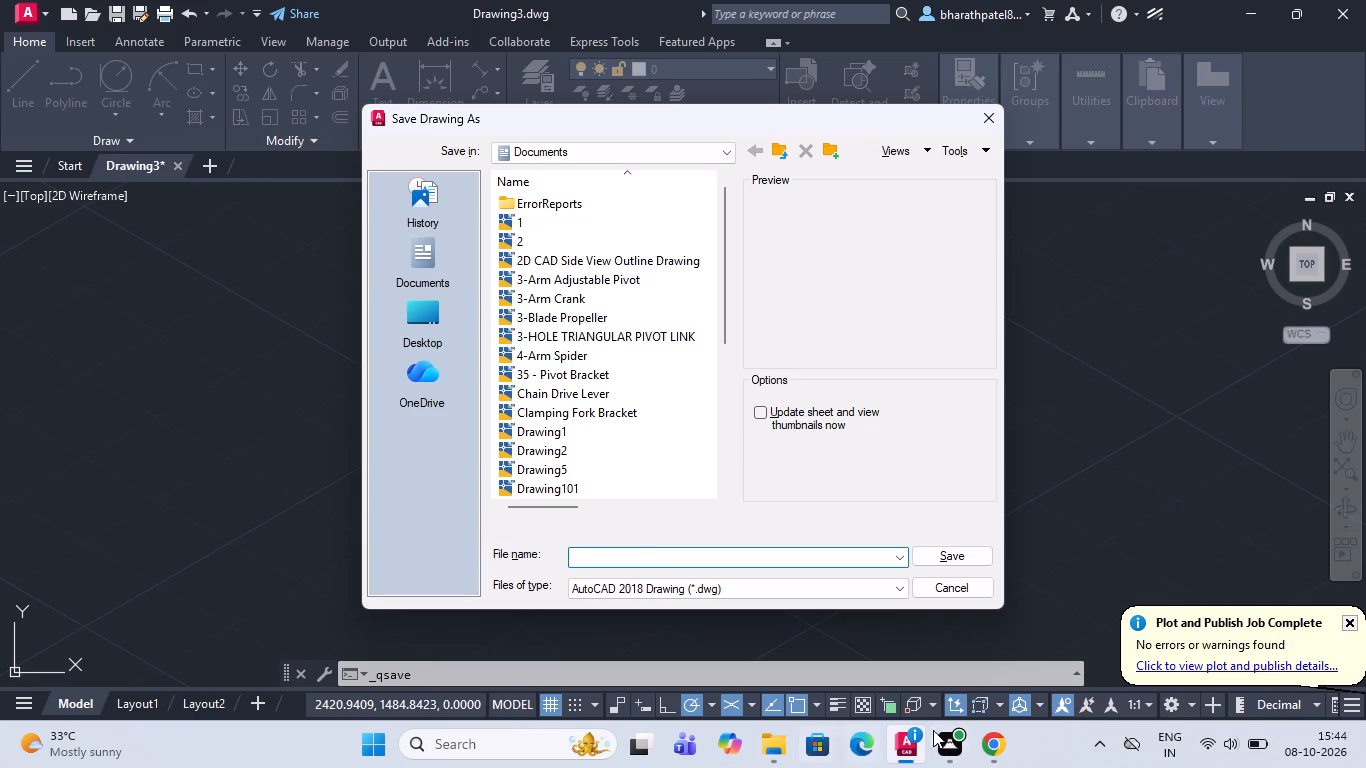